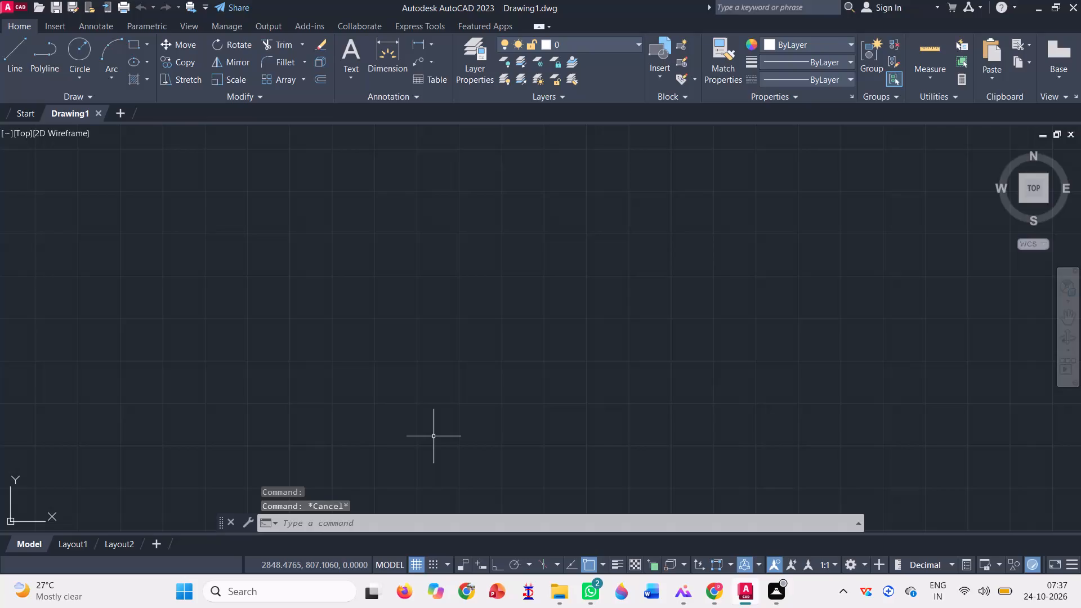
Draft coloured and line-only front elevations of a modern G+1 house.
Turn on command-history log file recording with LOGFILEON for the new drawing.
{"action": "key", "text": "Escape"}
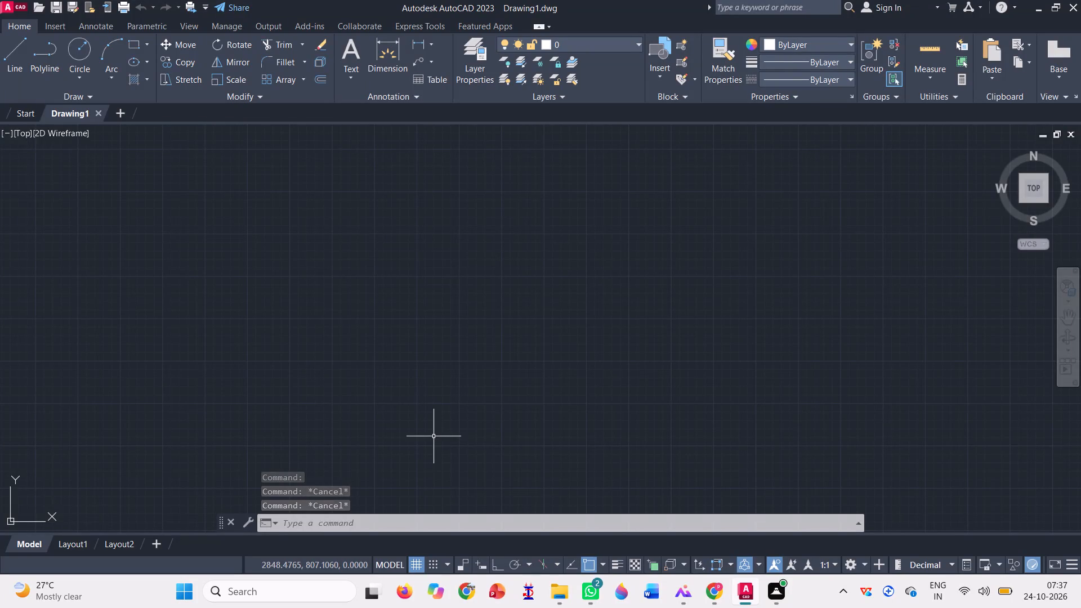
{"action": "type", "text": "log"}
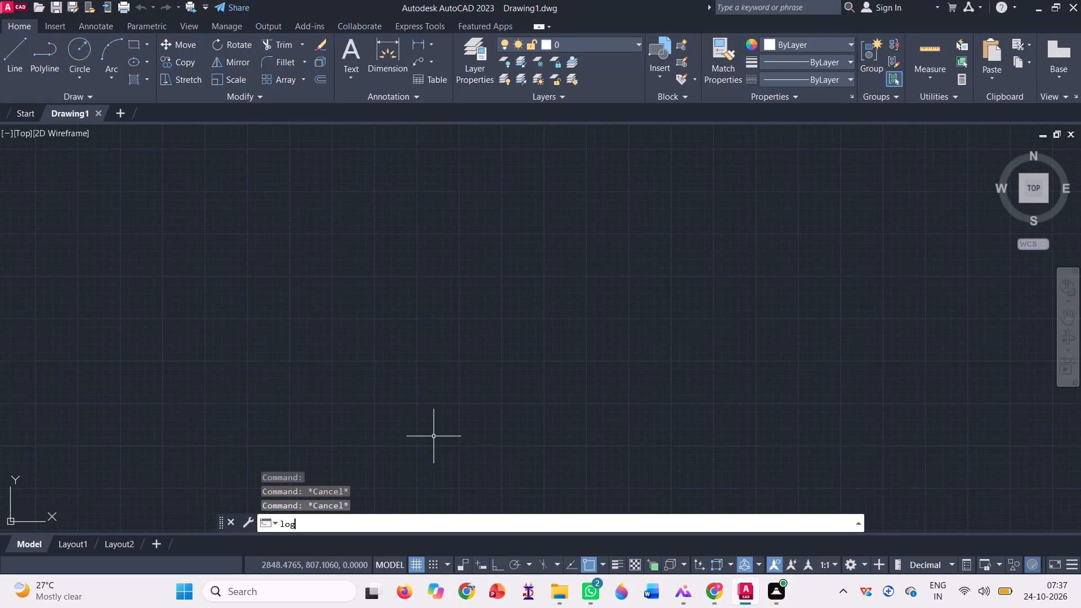
{"action": "key", "text": "Down"}
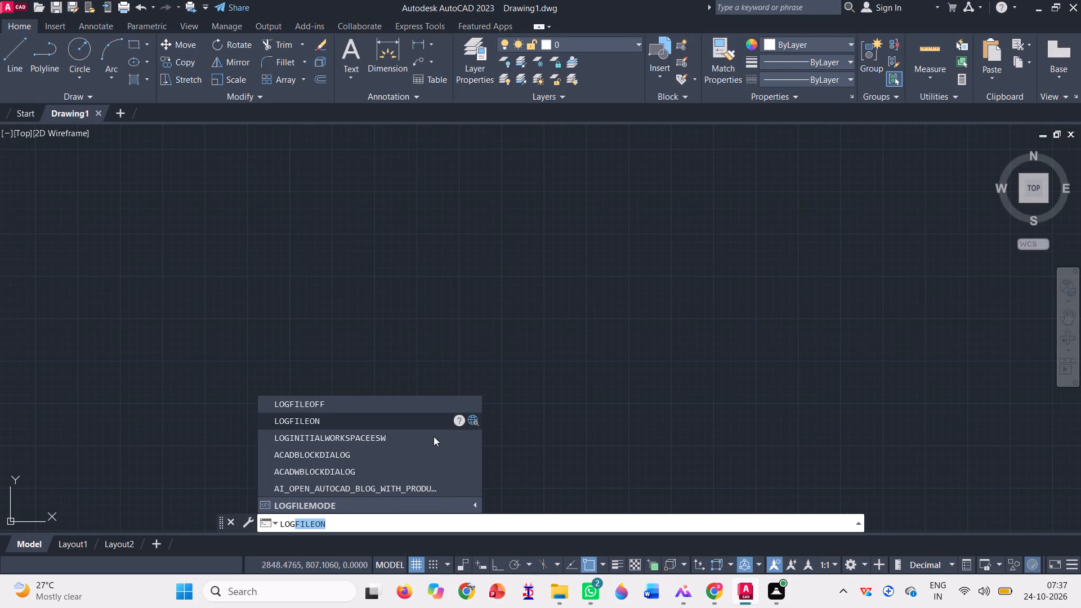
{"action": "key", "text": "Return"}
Set the drawing units' length type to Engineering.
{"action": "type", "text": "un"}
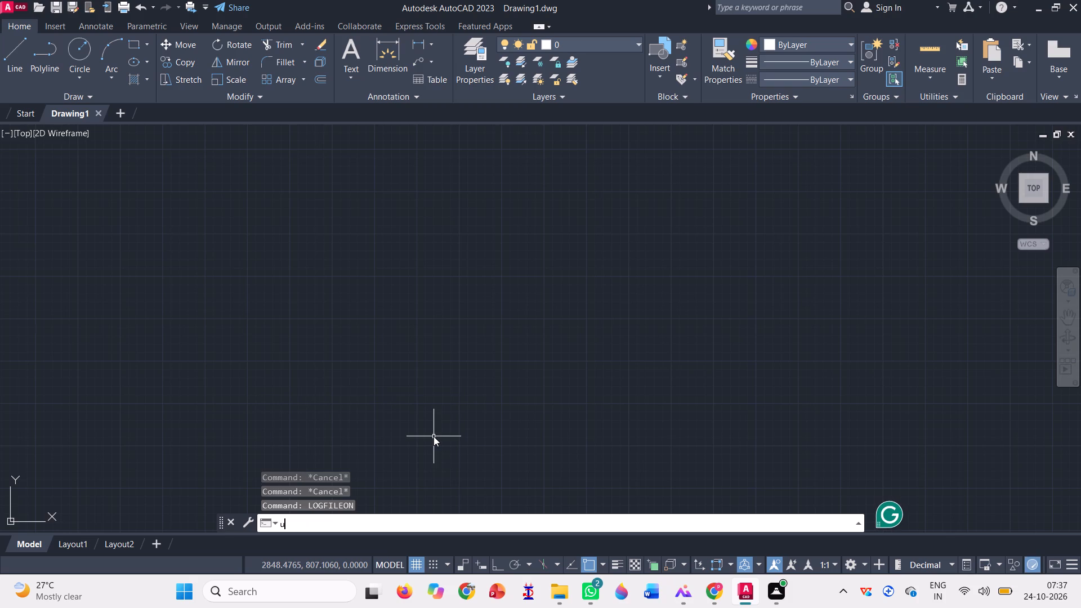
{"action": "key", "text": "Return"}
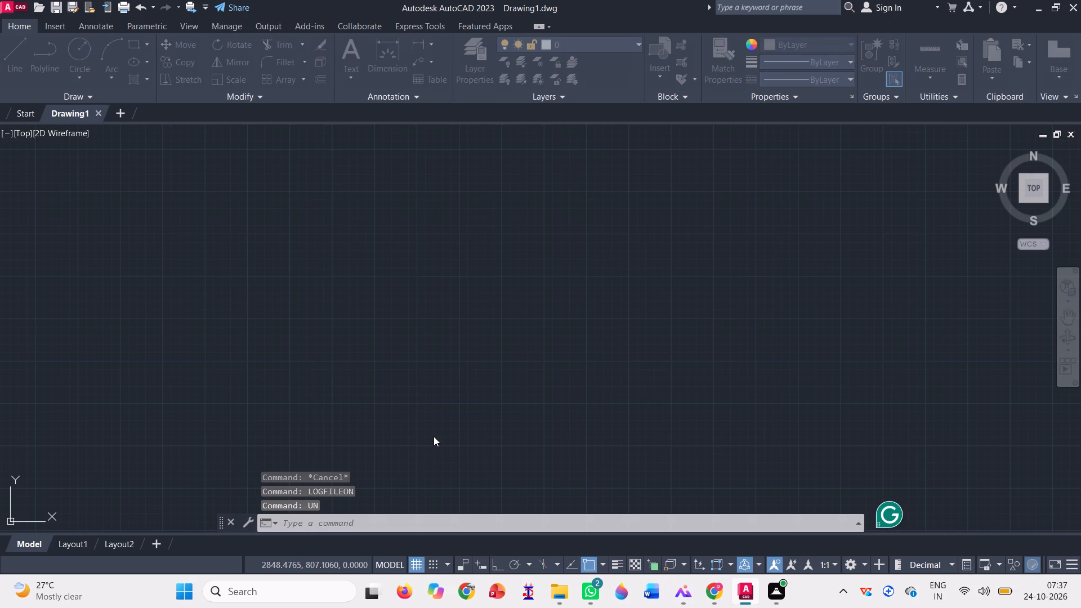
{"action": "left_click", "coordinate": [527, 199]}
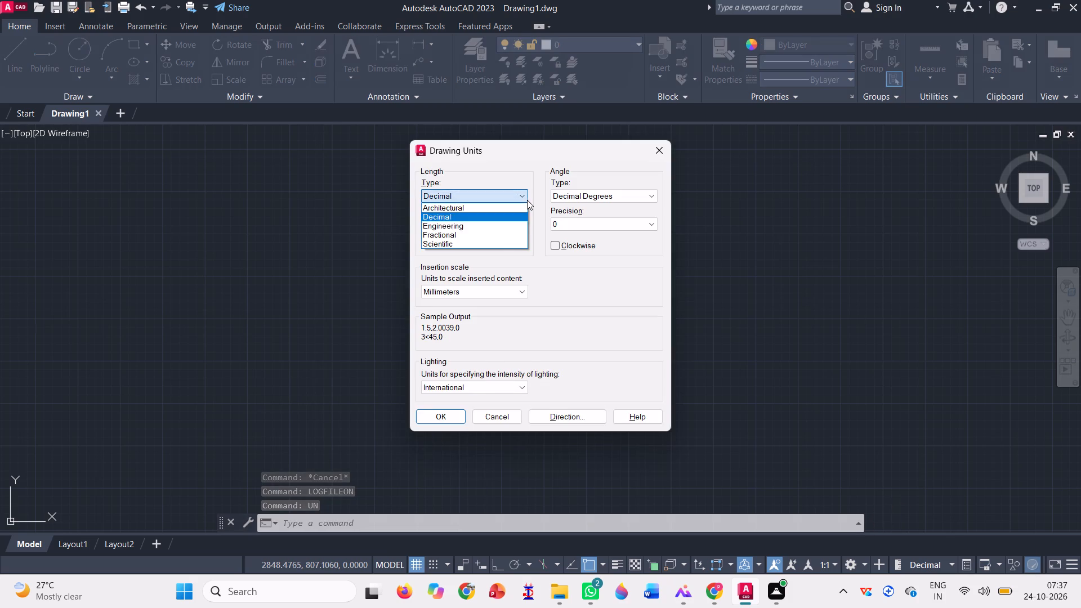
{"action": "left_click", "coordinate": [509, 228]}
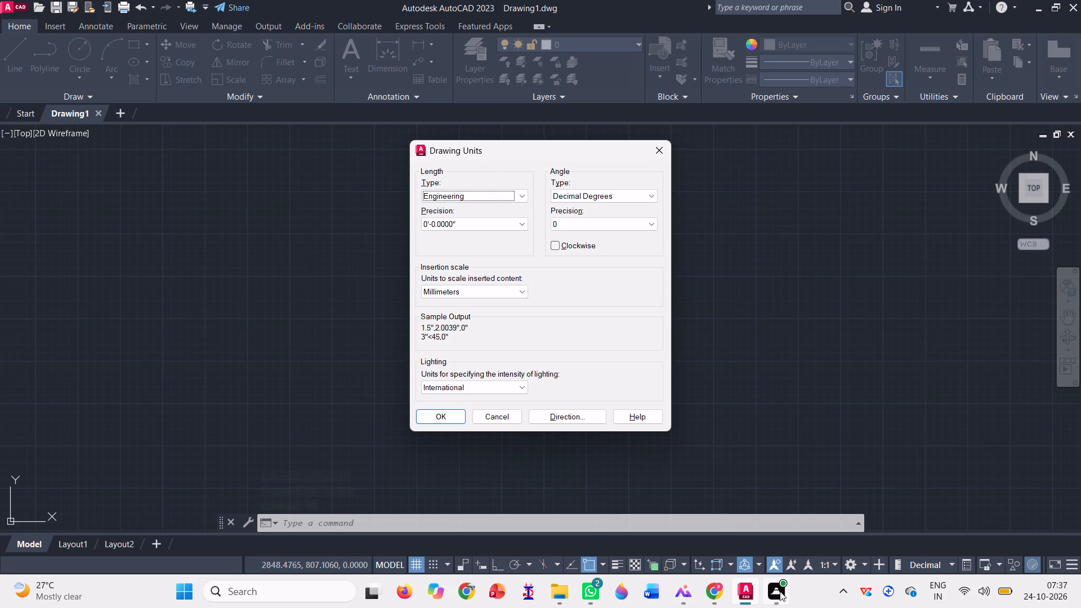
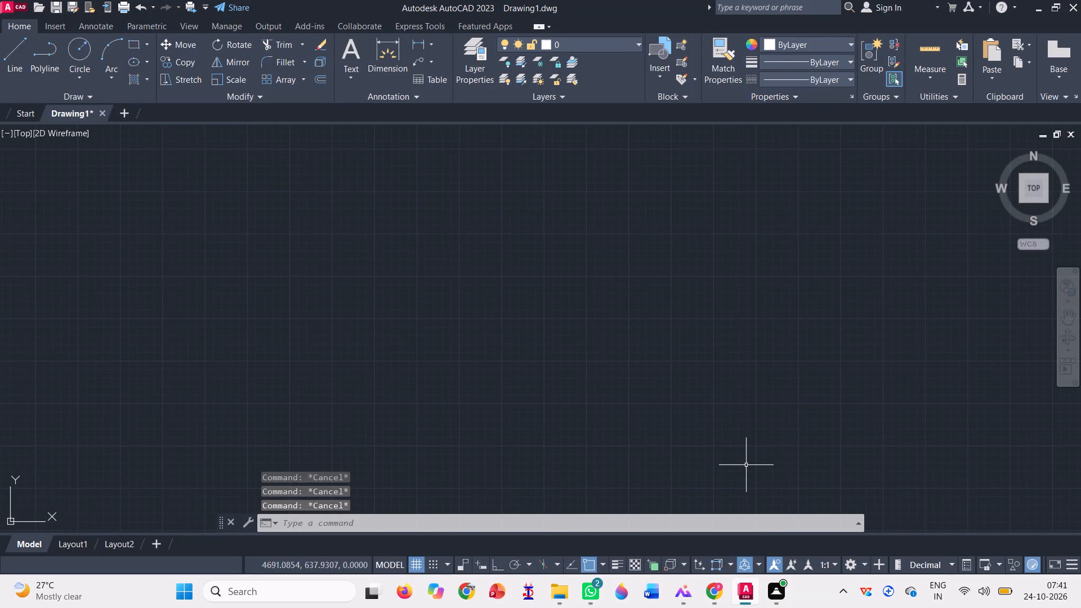
Set the drawing units to Engineering length type with 0'-0" precision and an insertion scale of Feet.
{"action": "key", "text": "Escape"}
{"action": "key", "text": "Escape"}
{"action": "type", "text": "un"}
{"action": "key", "text": "Return"}
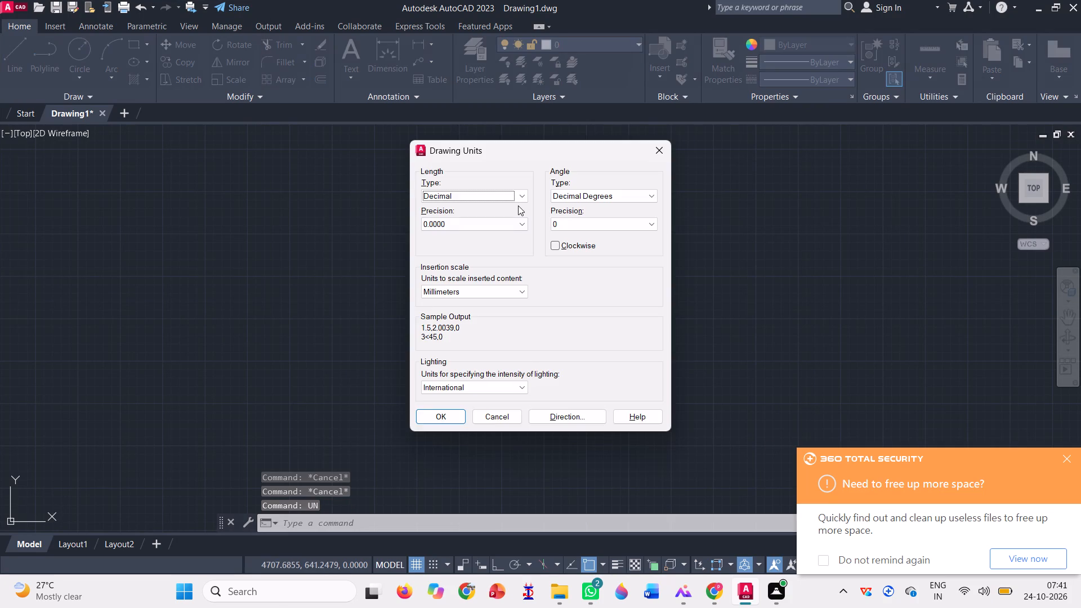
{"action": "left_click", "coordinate": [521, 194]}
{"action": "left_click", "coordinate": [511, 226]}
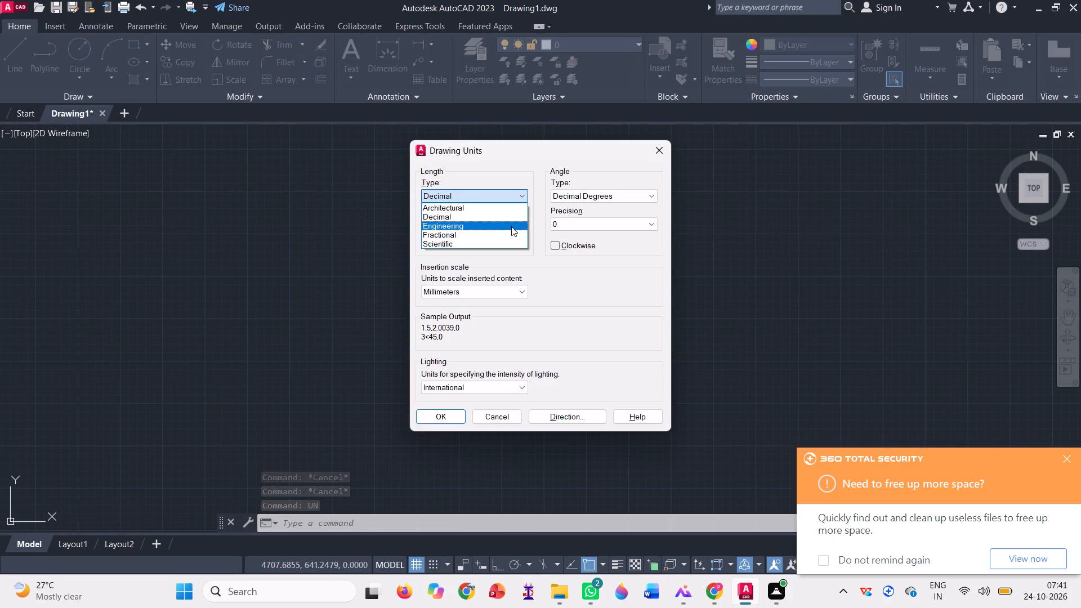
{"action": "left_click", "coordinate": [512, 225]}
{"action": "left_click", "coordinate": [446, 240]}
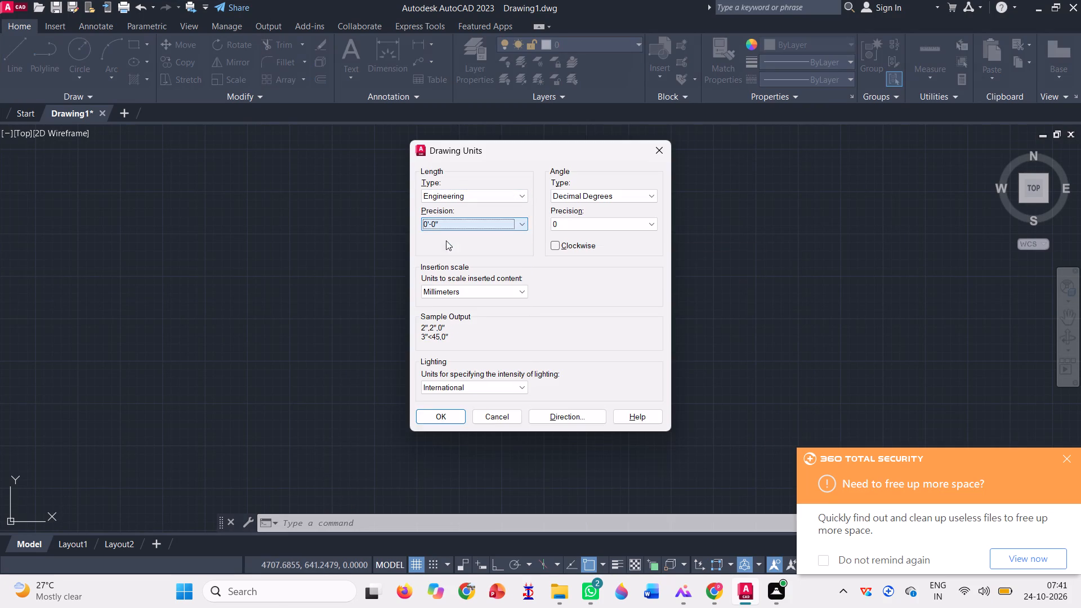
{"action": "left_click", "coordinate": [476, 290]}
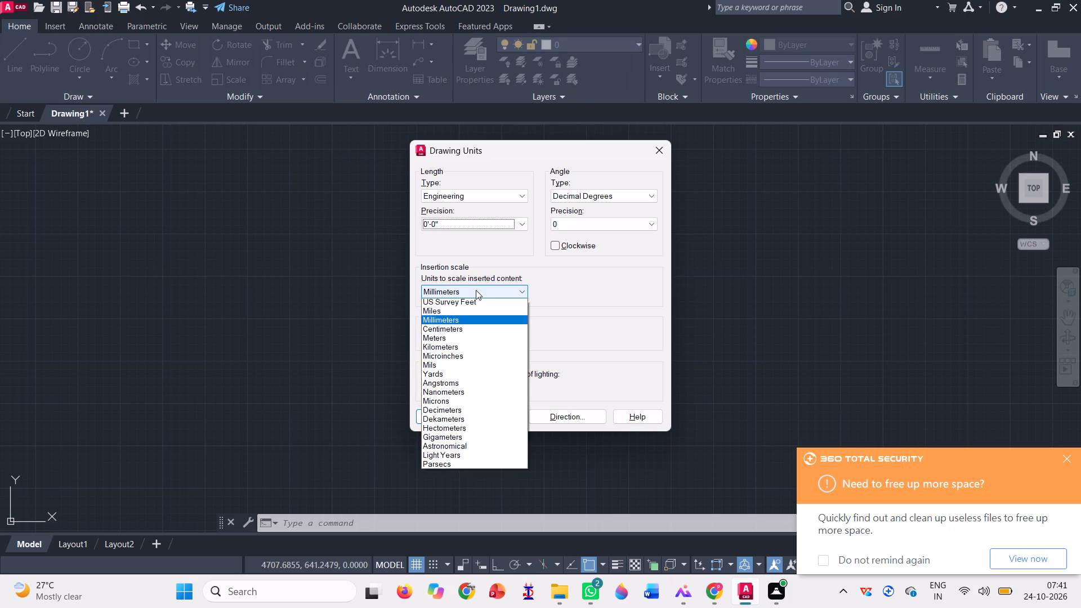
{"action": "left_click", "coordinate": [470, 321]}
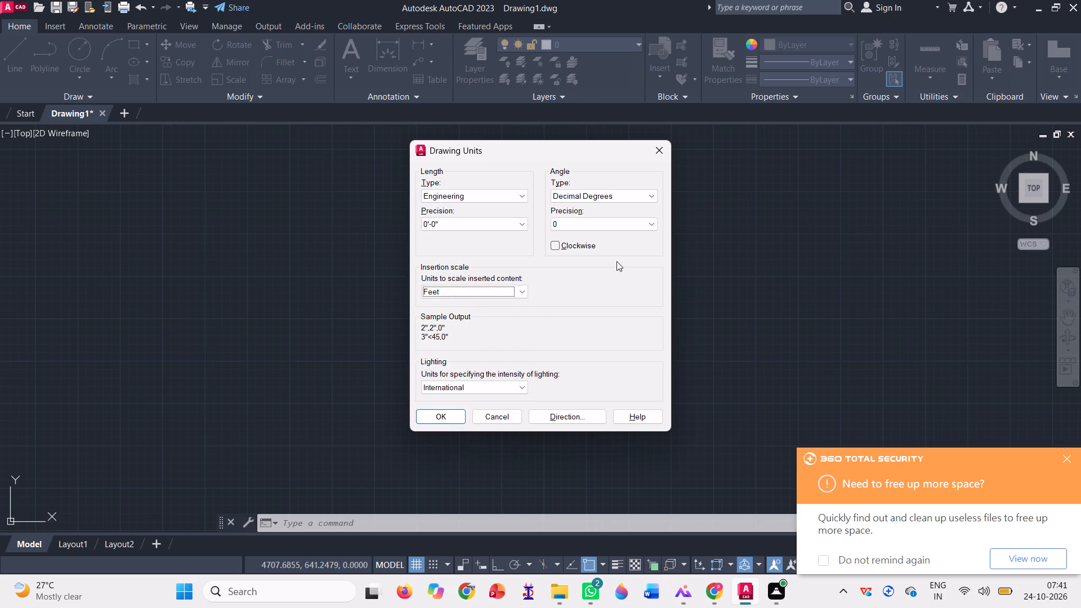
{"action": "left_click", "coordinate": [448, 419]}
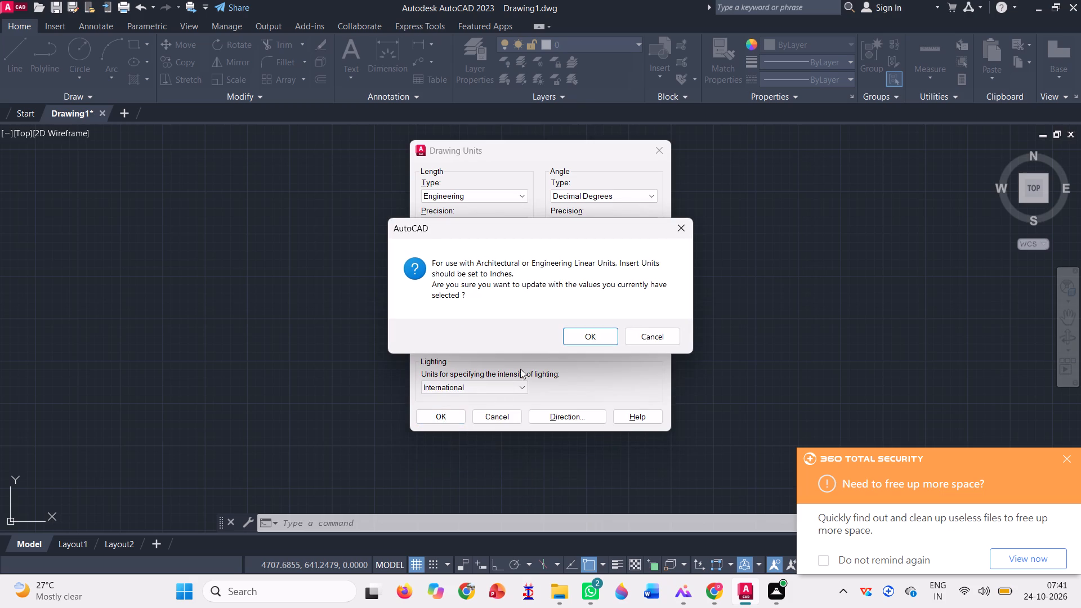
{"action": "left_click", "coordinate": [610, 331]}
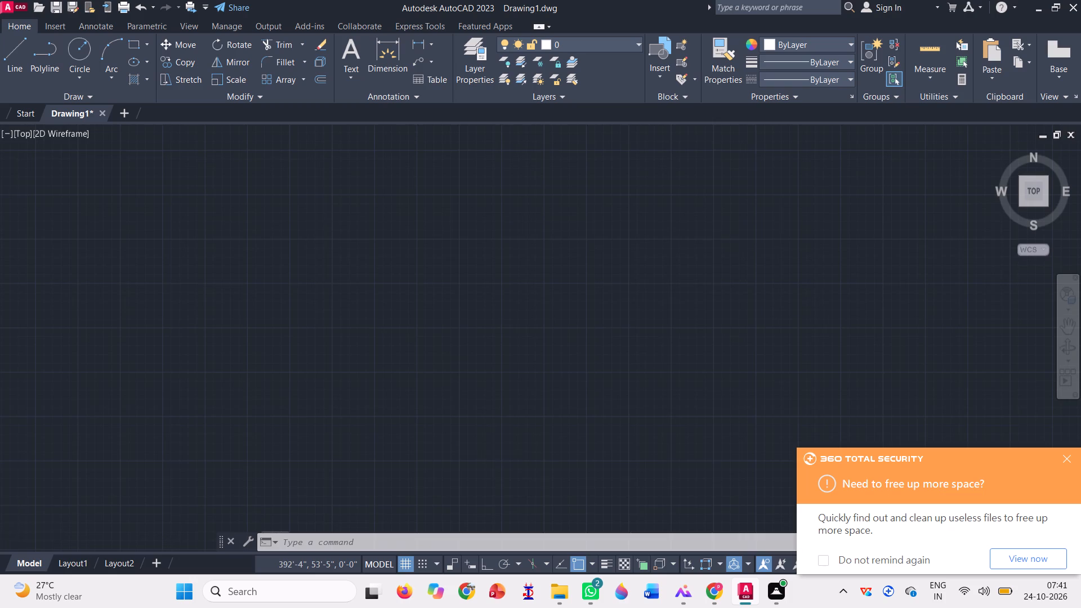
Modify the Standard dimension style's primary units to Engineering format with 0'-0.0" precision.
{"action": "type", "text": "dim"}
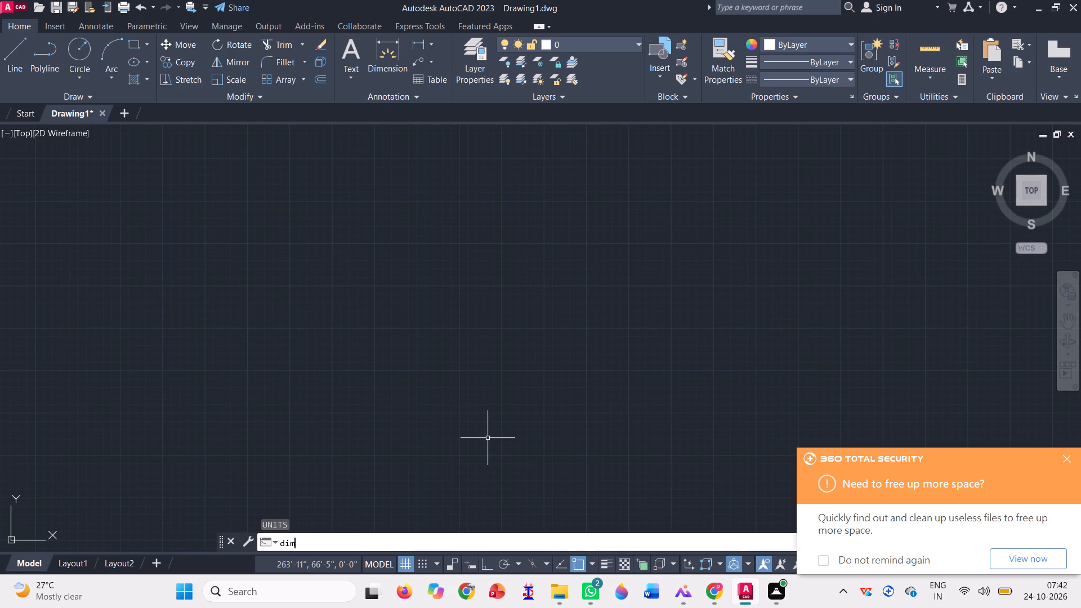
{"action": "key", "text": "s"}
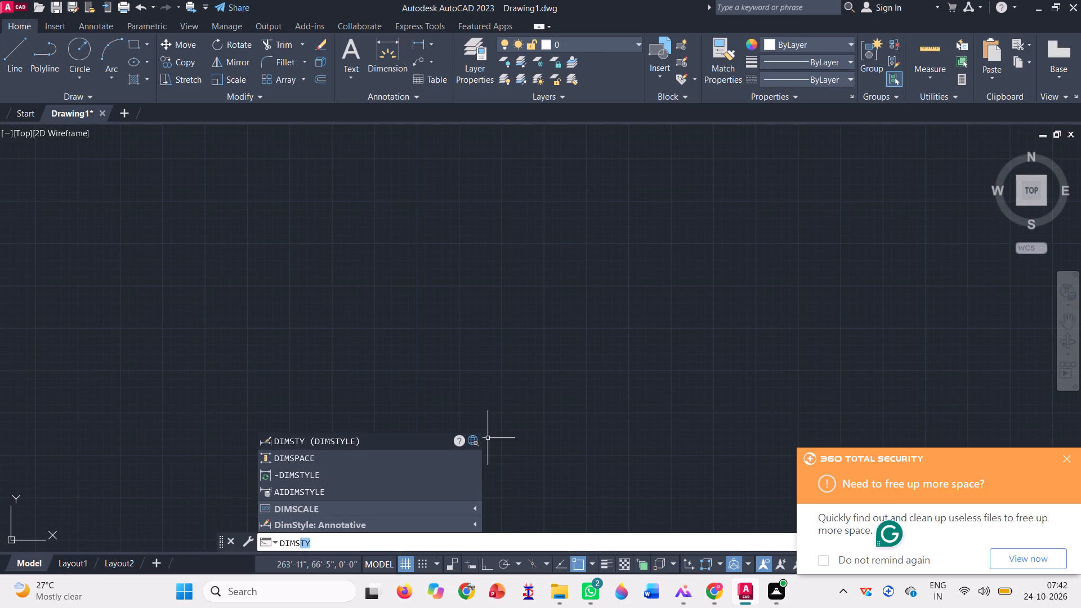
{"action": "key", "text": "Return"}
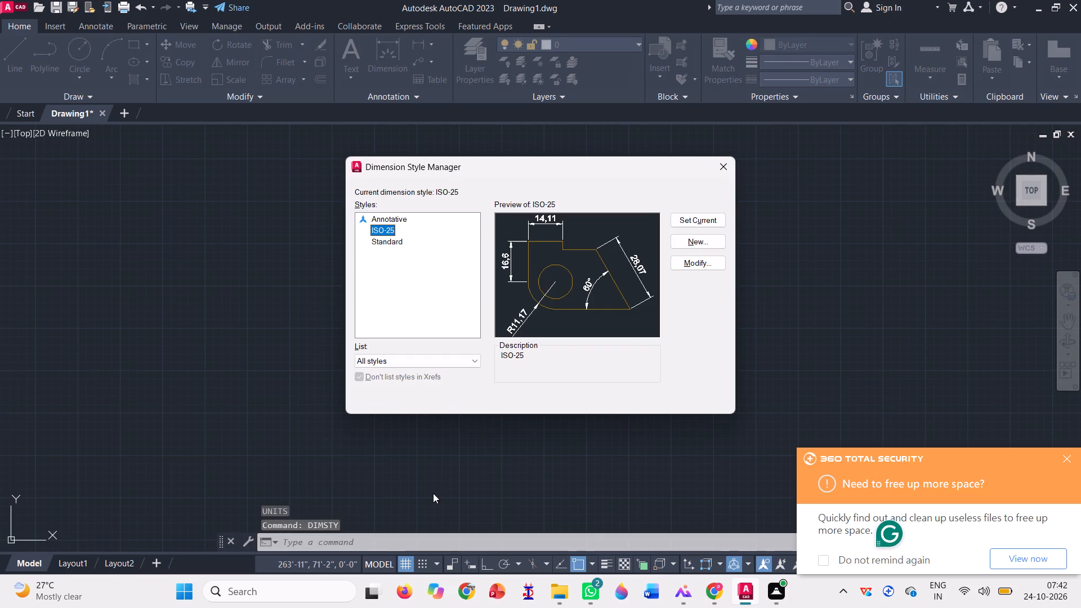
{"action": "left_click", "coordinate": [394, 240]}
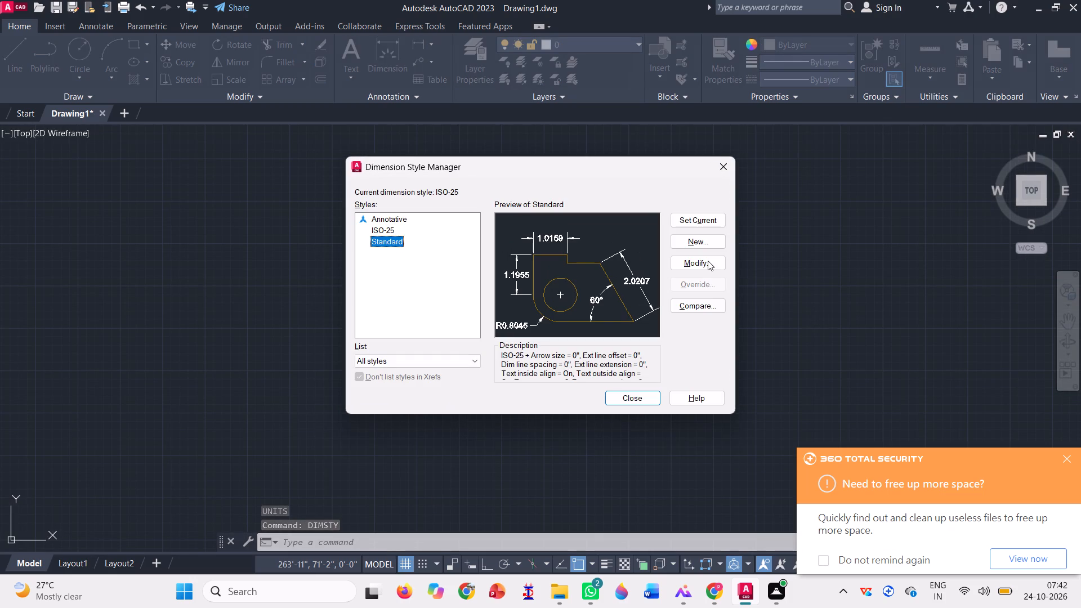
{"action": "left_click", "coordinate": [708, 259]}
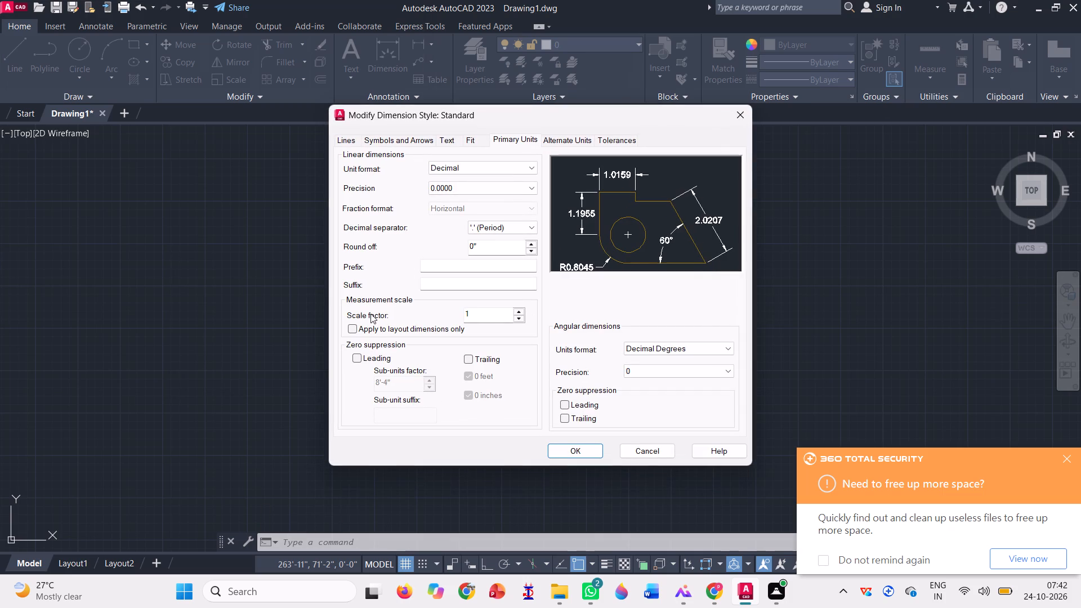
{"action": "left_click", "coordinate": [509, 167]}
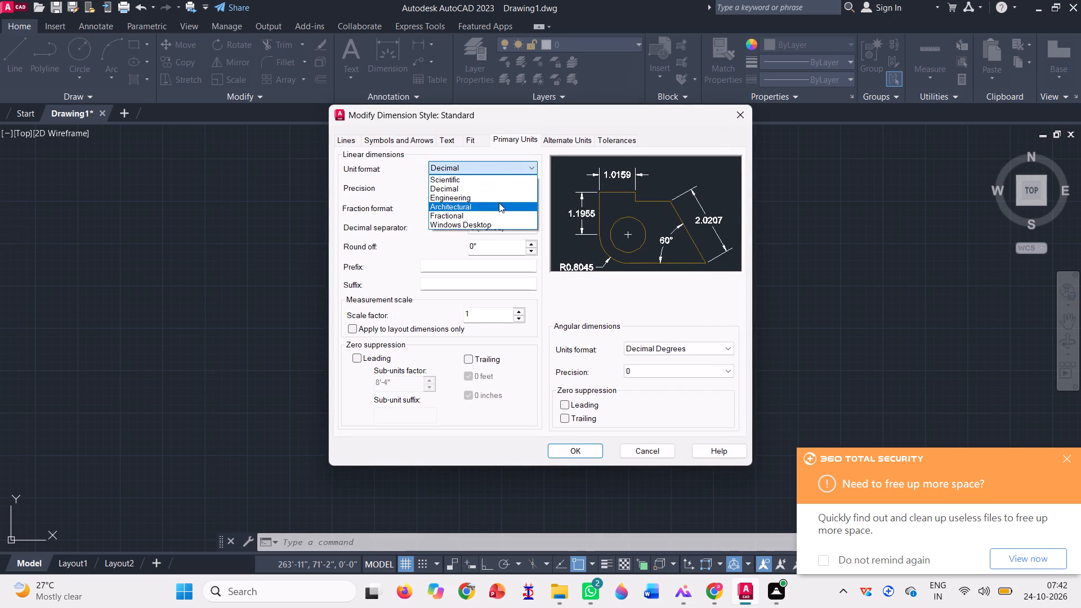
{"action": "left_click", "coordinate": [494, 197]}
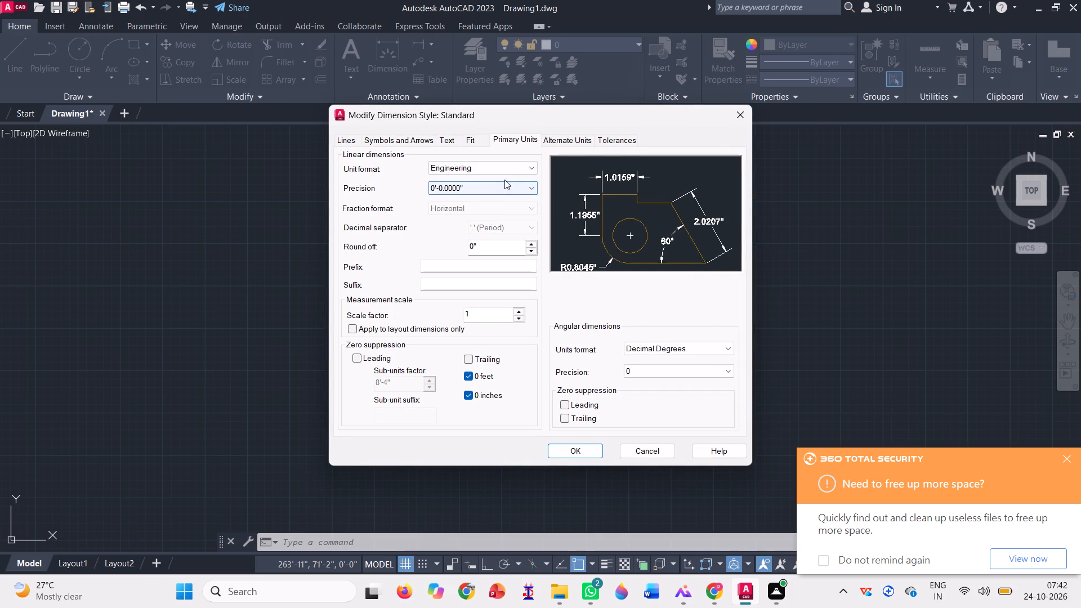
{"action": "left_click", "coordinate": [513, 193]}
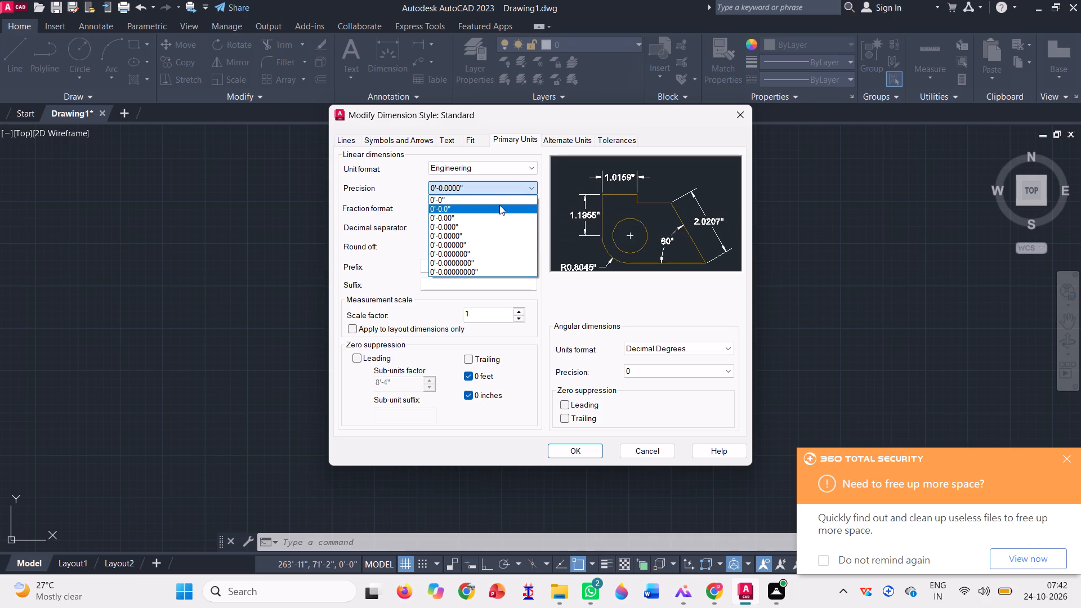
{"action": "left_click", "coordinate": [499, 204]}
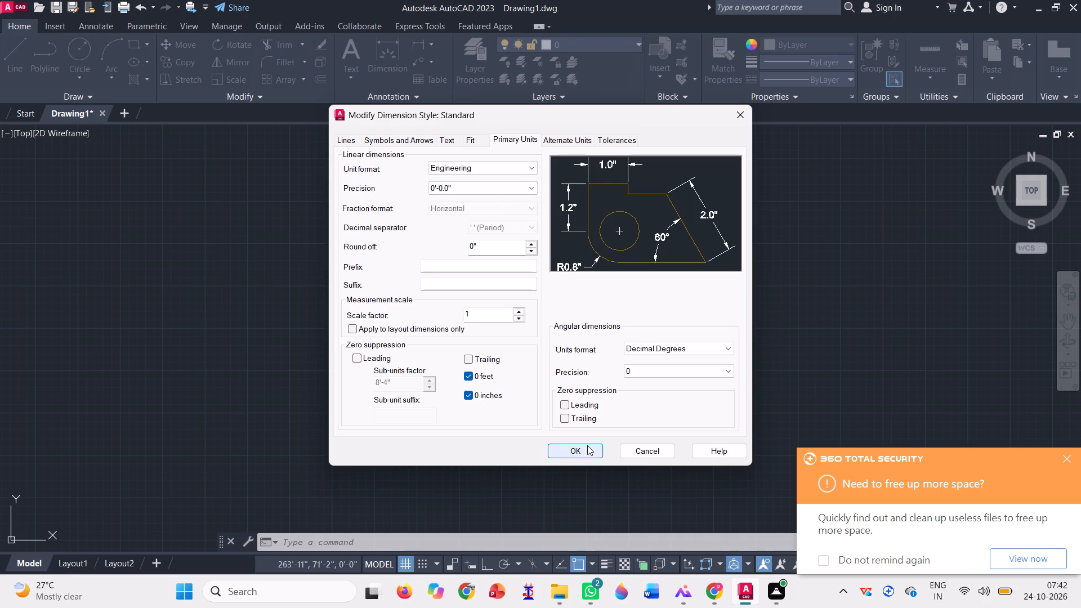
{"action": "left_click", "coordinate": [592, 453]}
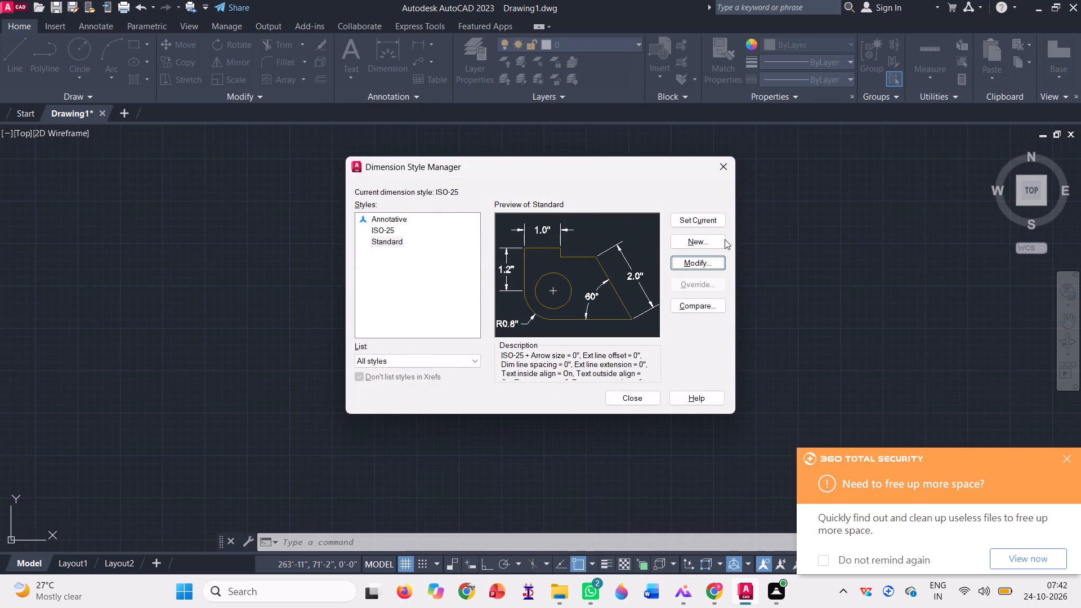
Make the Standard dimension style current and close the style manager.
{"action": "left_click", "coordinate": [718, 220]}
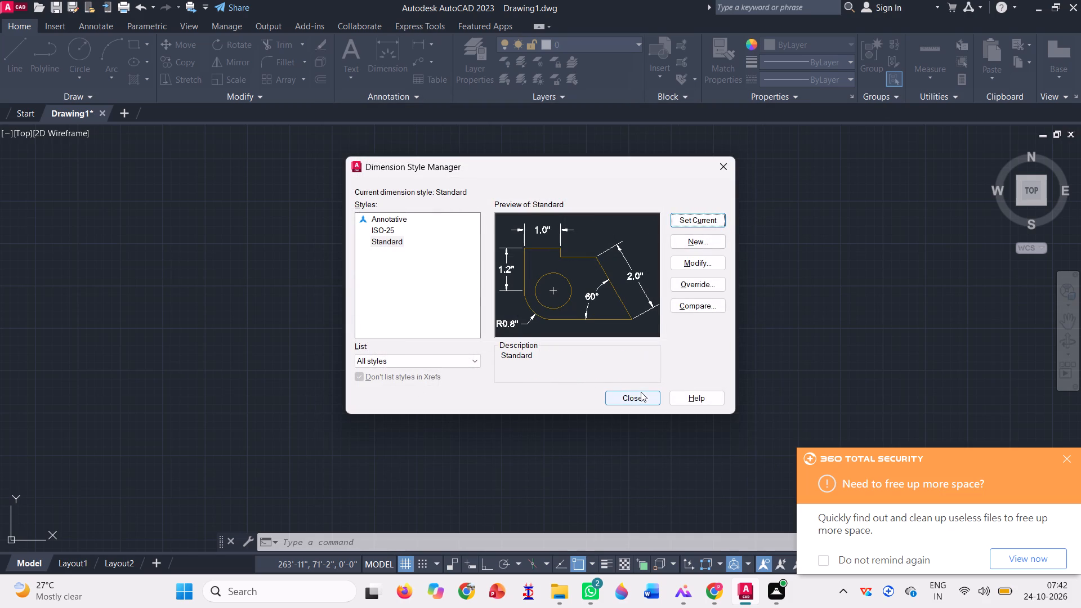
{"action": "left_click", "coordinate": [636, 404]}
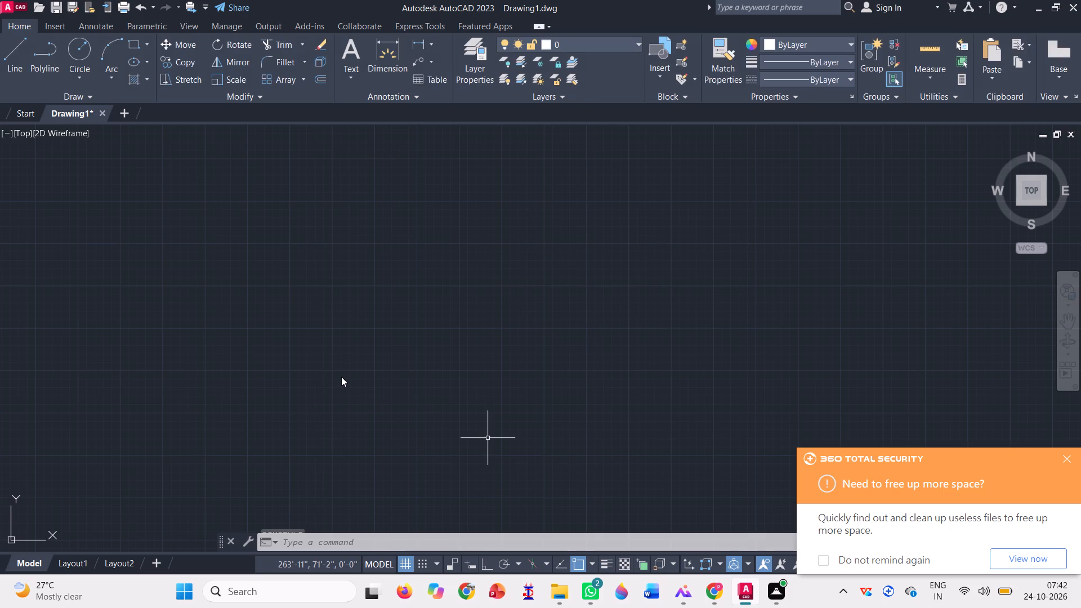
With Ortho on, draw a 40' horizontal line to the right, continuing into a vertical line about 81' upward.
{"action": "key", "text": "F8"}
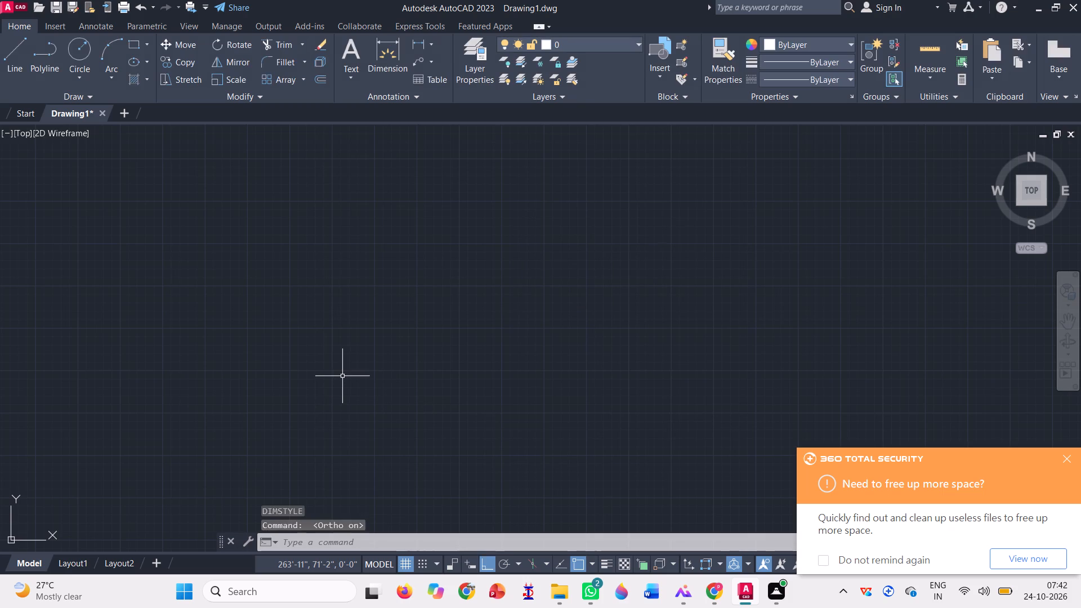
{"action": "key", "text": "l"}
{"action": "key", "text": "Return"}
{"action": "left_click", "coordinate": [342, 374]}
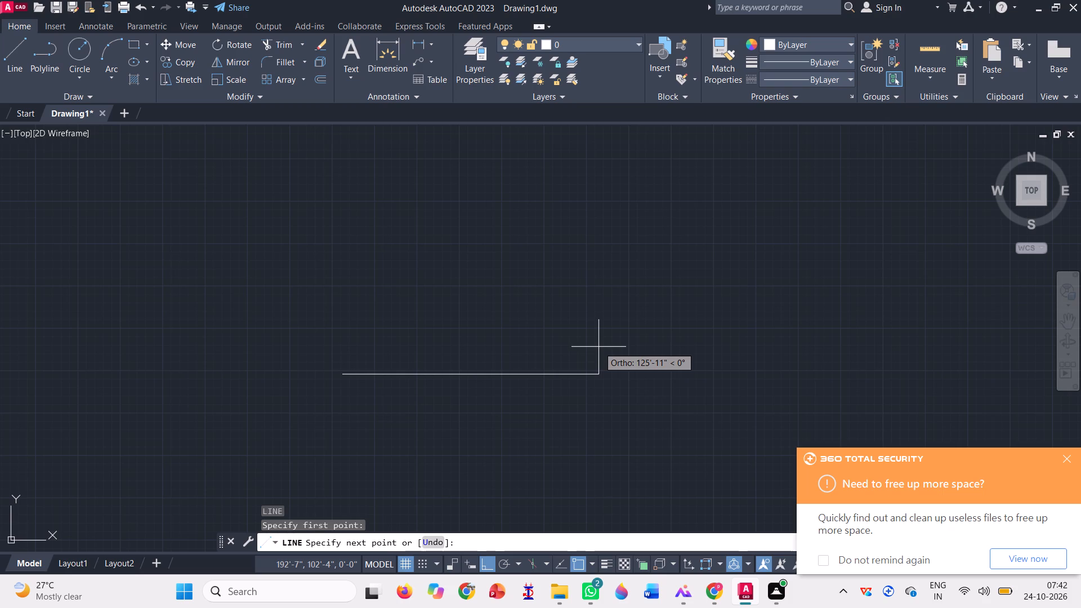
{"action": "type", "text": "40'"}
{"action": "key", "text": "Return"}
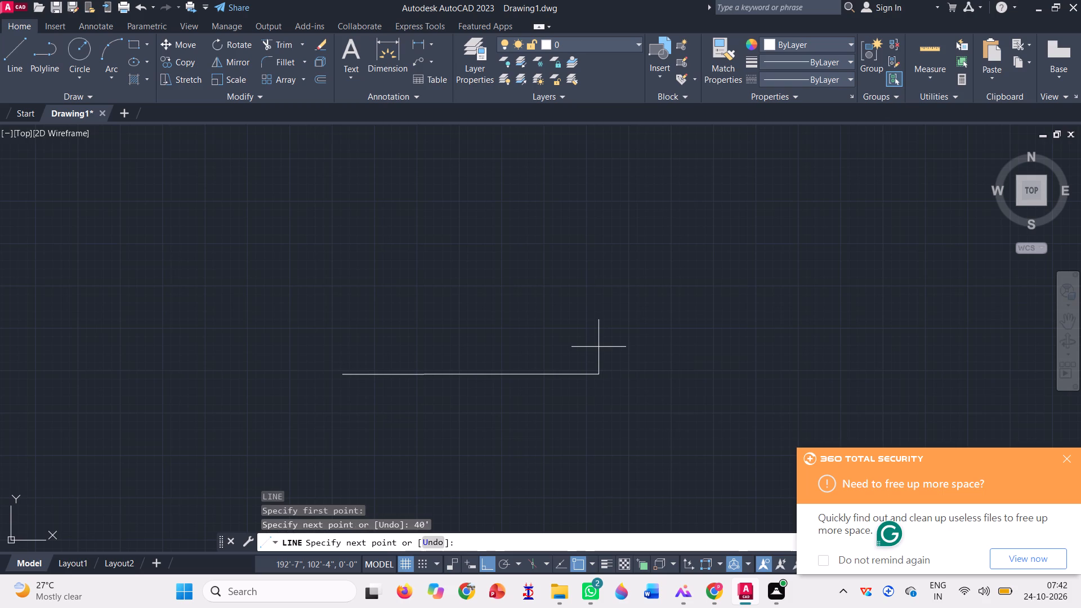
{"action": "left_click", "coordinate": [418, 208]}
{"action": "key", "text": "space"}
Draw a vertical line about 89' upward from the left end of the 40' base line.
{"action": "key", "text": "l"}
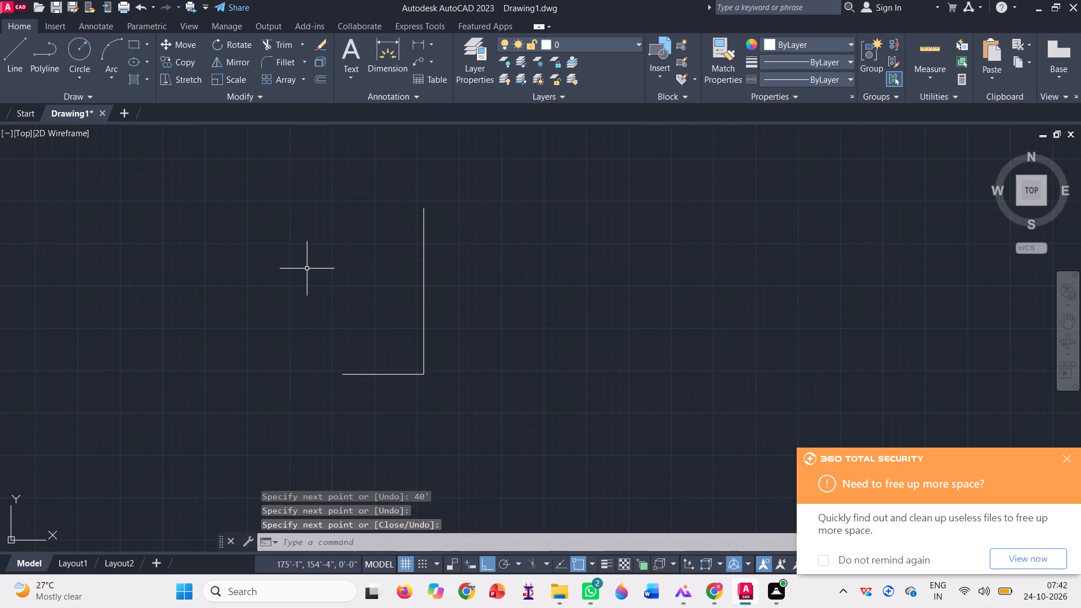
{"action": "key", "text": "Return"}
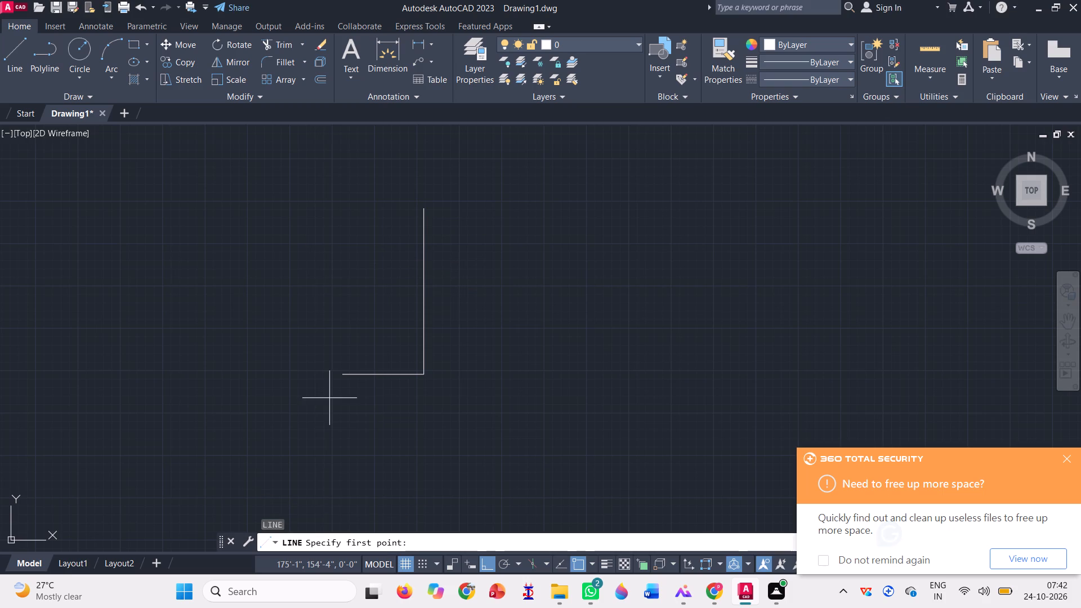
{"action": "left_click", "coordinate": [343, 375]}
{"action": "left_click", "coordinate": [344, 193]}
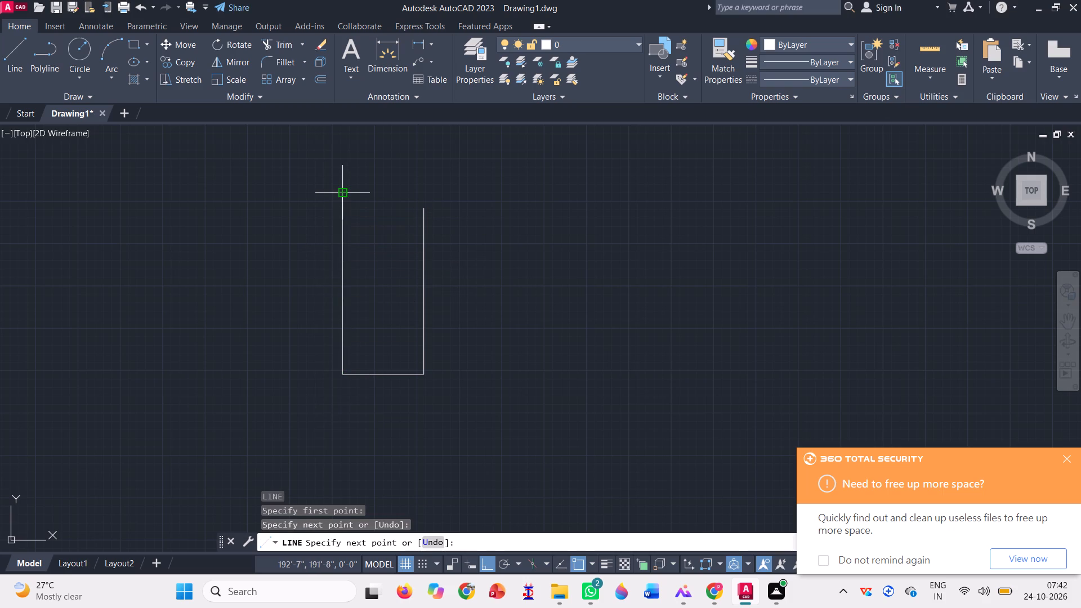
{"action": "key", "text": "space"}
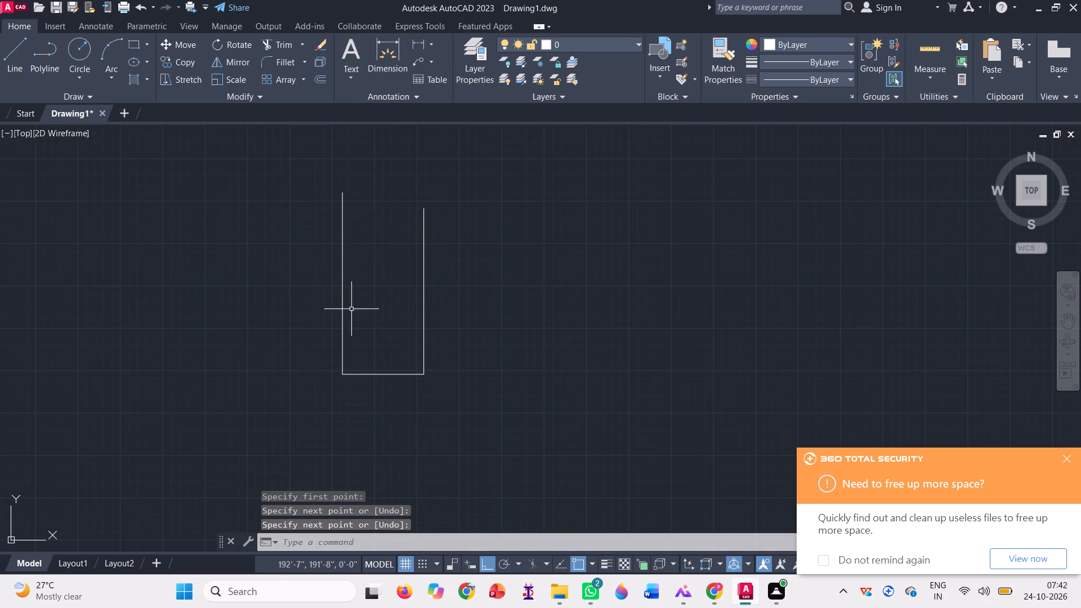
Draw a narrow rectangle about 4' wide and 54' high from the outline's bottom-left corner, inside the left line.
{"action": "scroll", "coordinate": [318, 285], "scroll_direction": "up", "scroll_amount": 1}
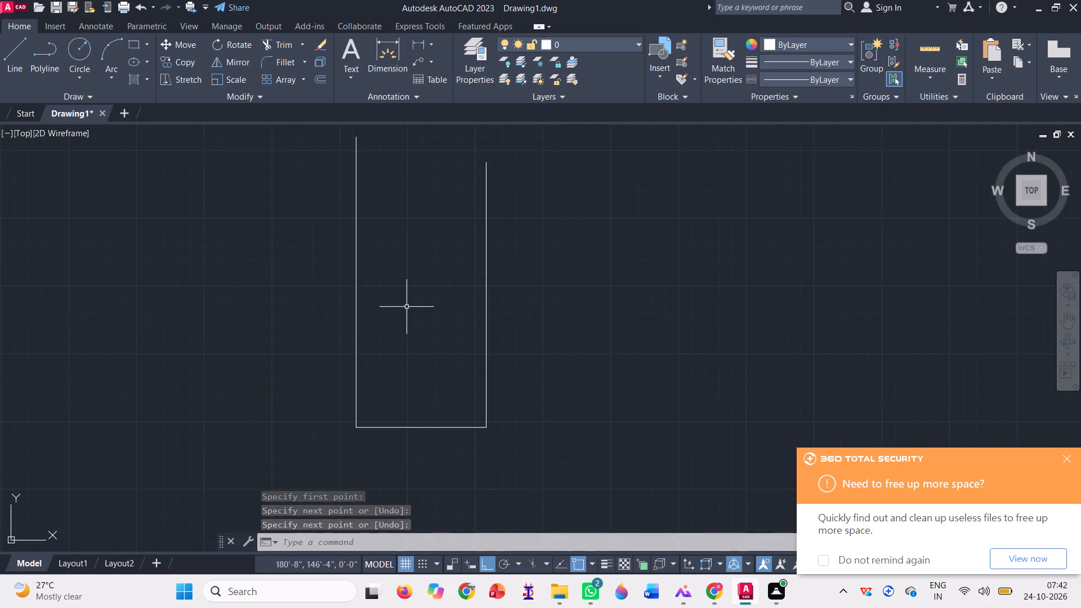
{"action": "left_click", "coordinate": [131, 44]}
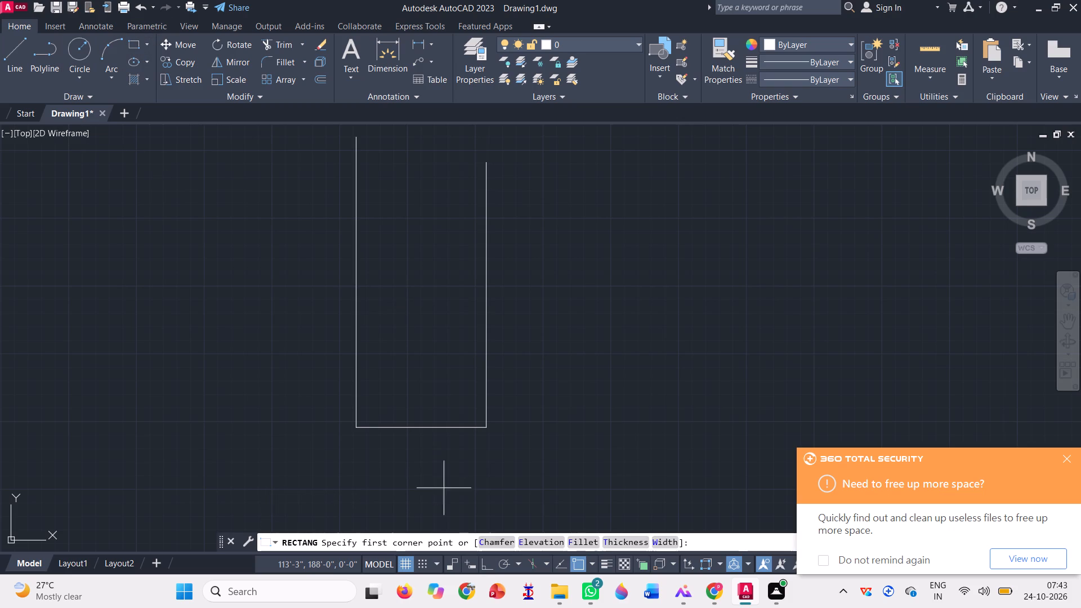
{"action": "scroll", "coordinate": [414, 431], "scroll_direction": "up", "scroll_amount": 1}
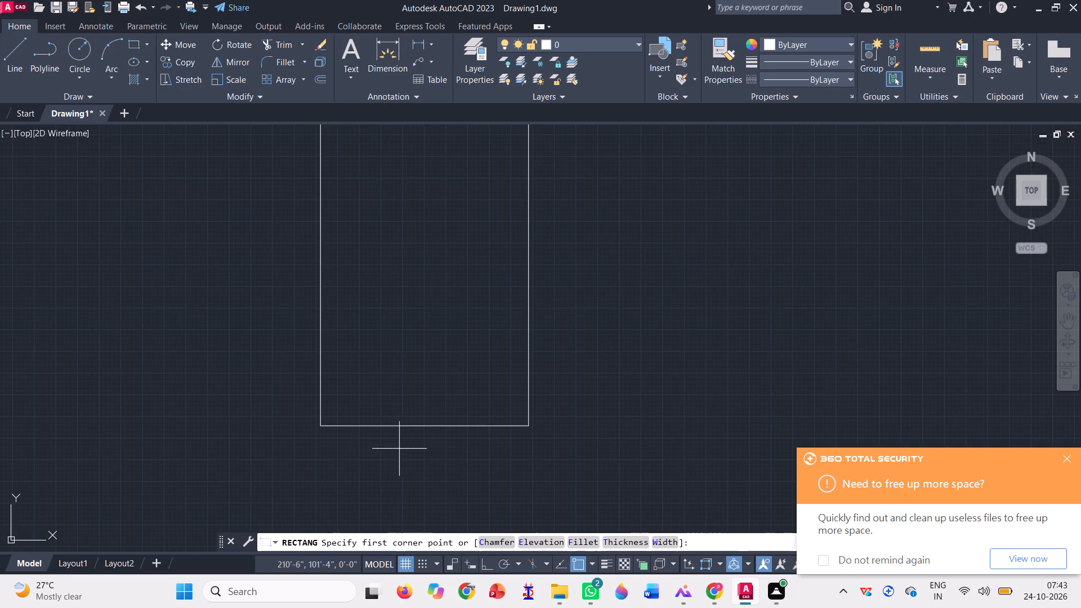
{"action": "left_click", "coordinate": [322, 424]}
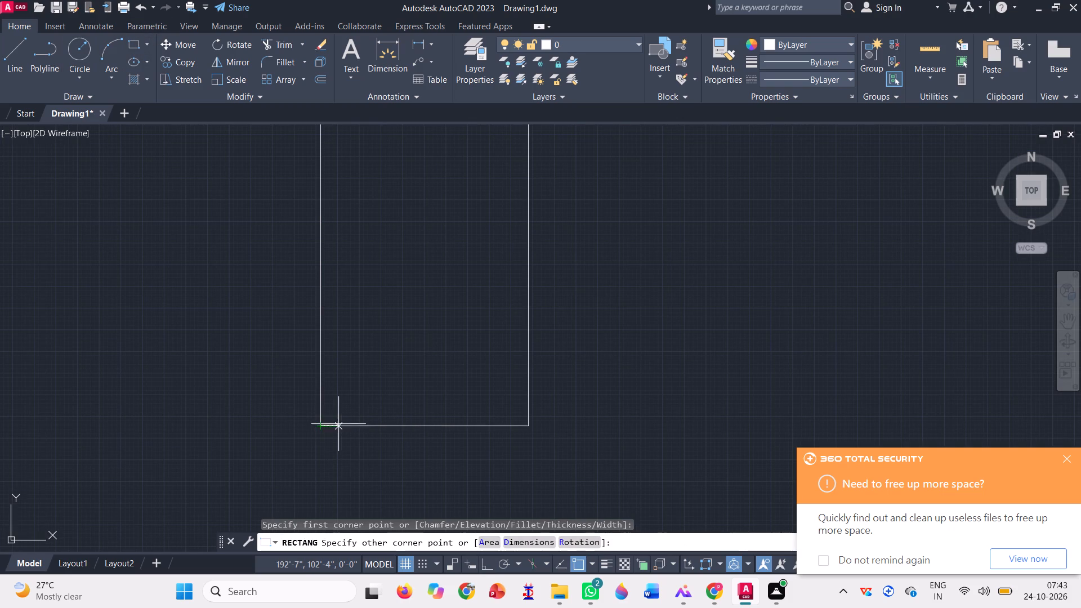
{"action": "scroll", "coordinate": [423, 479], "scroll_direction": "down", "scroll_amount": 1}
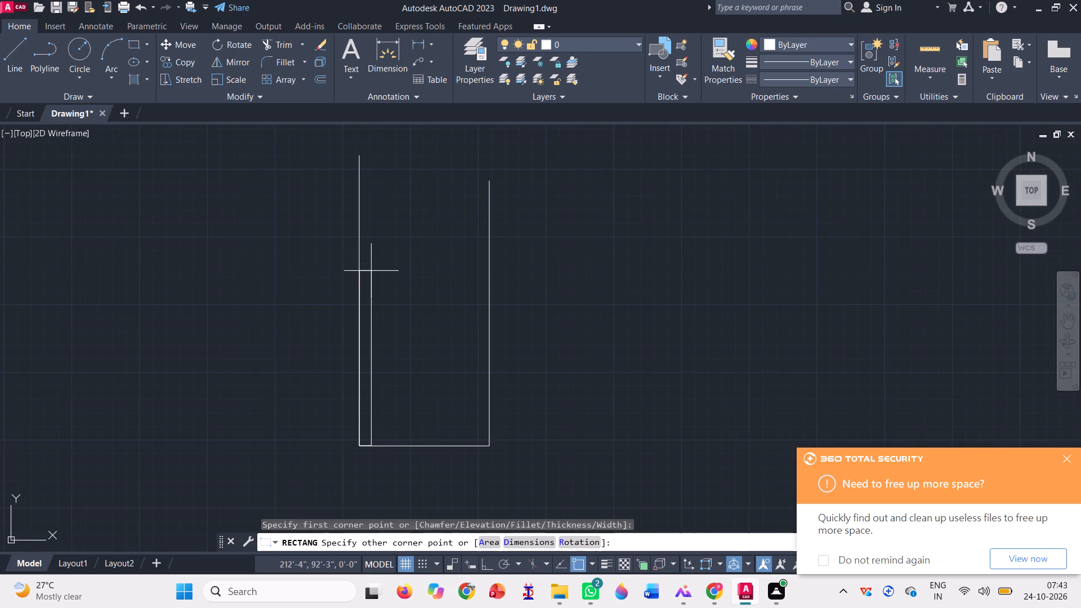
{"action": "left_click", "coordinate": [371, 271]}
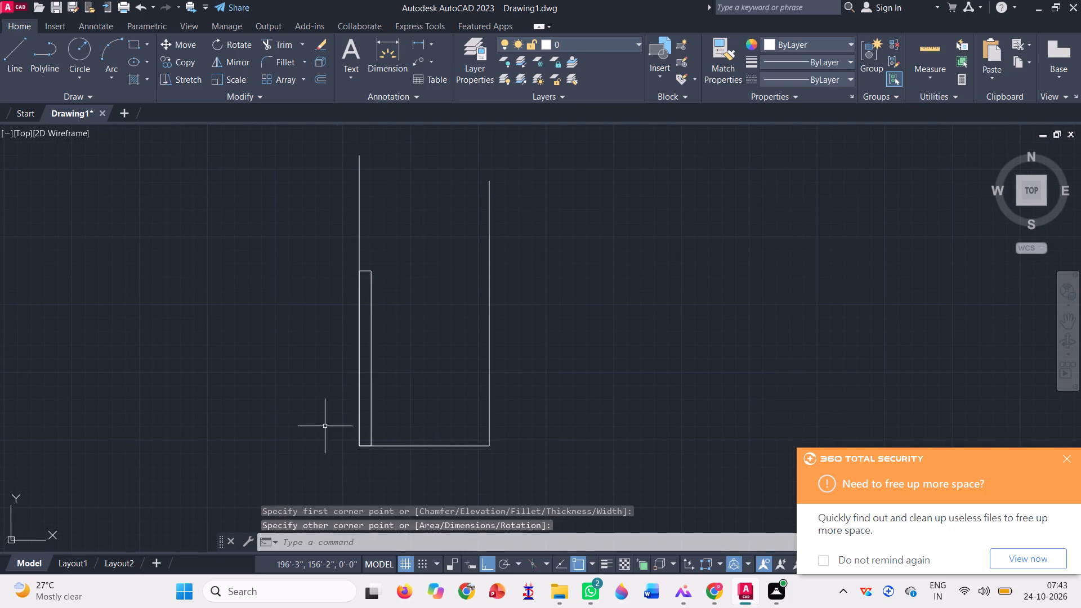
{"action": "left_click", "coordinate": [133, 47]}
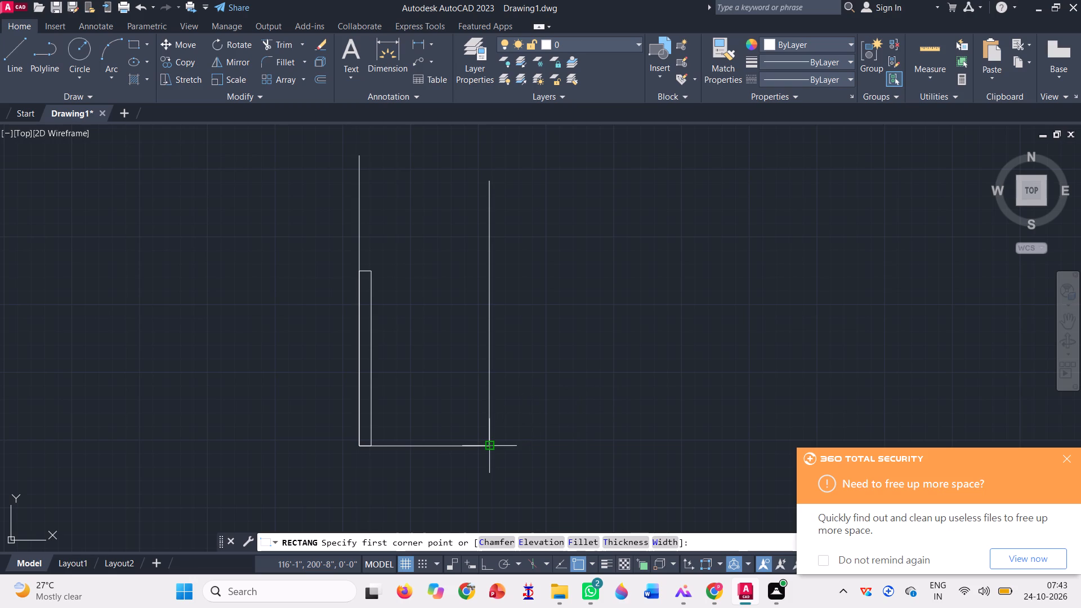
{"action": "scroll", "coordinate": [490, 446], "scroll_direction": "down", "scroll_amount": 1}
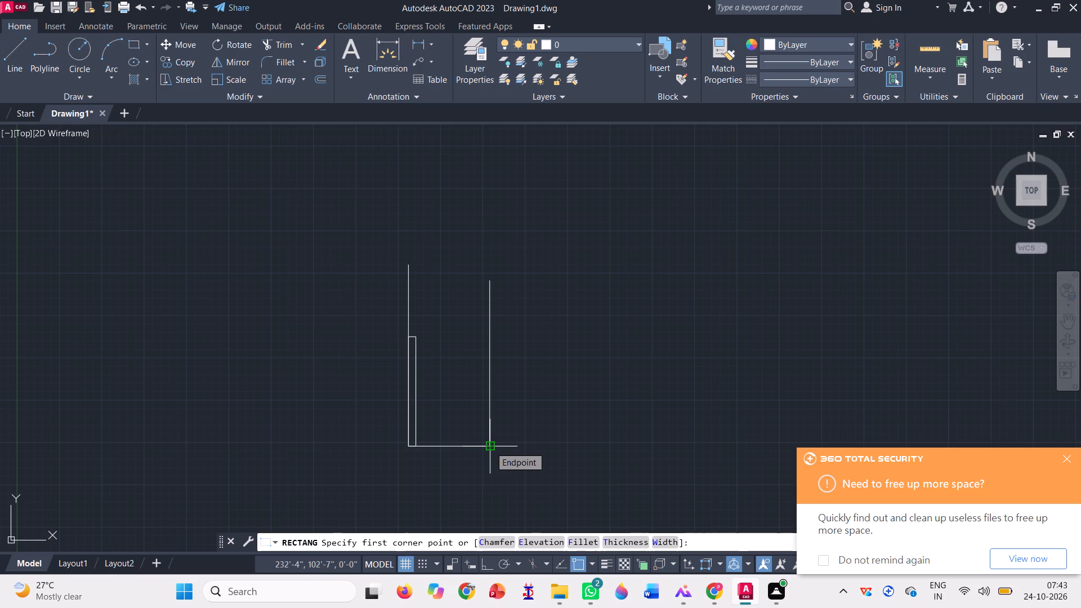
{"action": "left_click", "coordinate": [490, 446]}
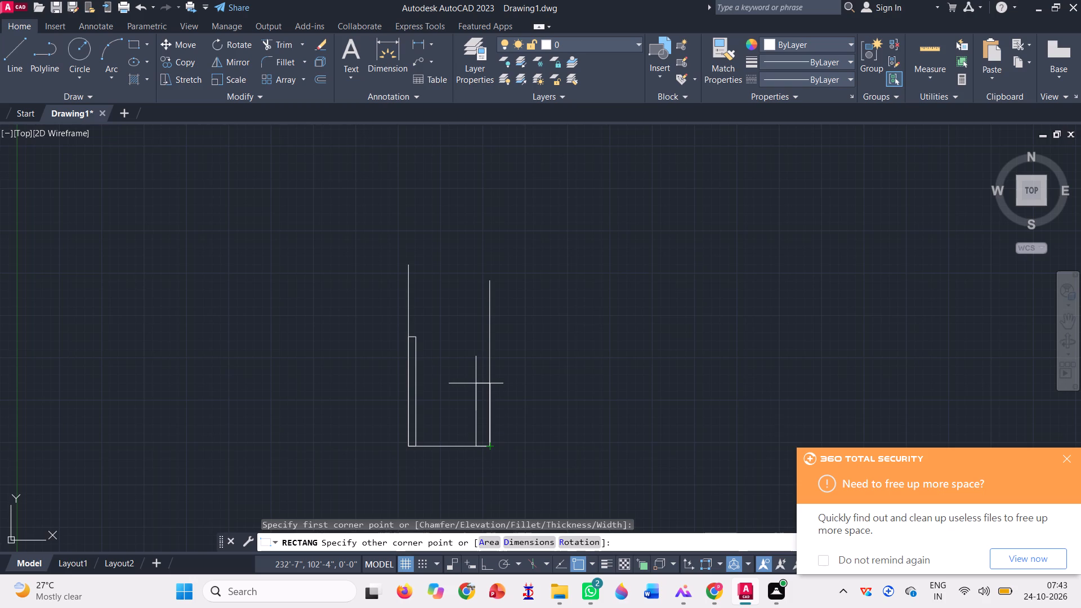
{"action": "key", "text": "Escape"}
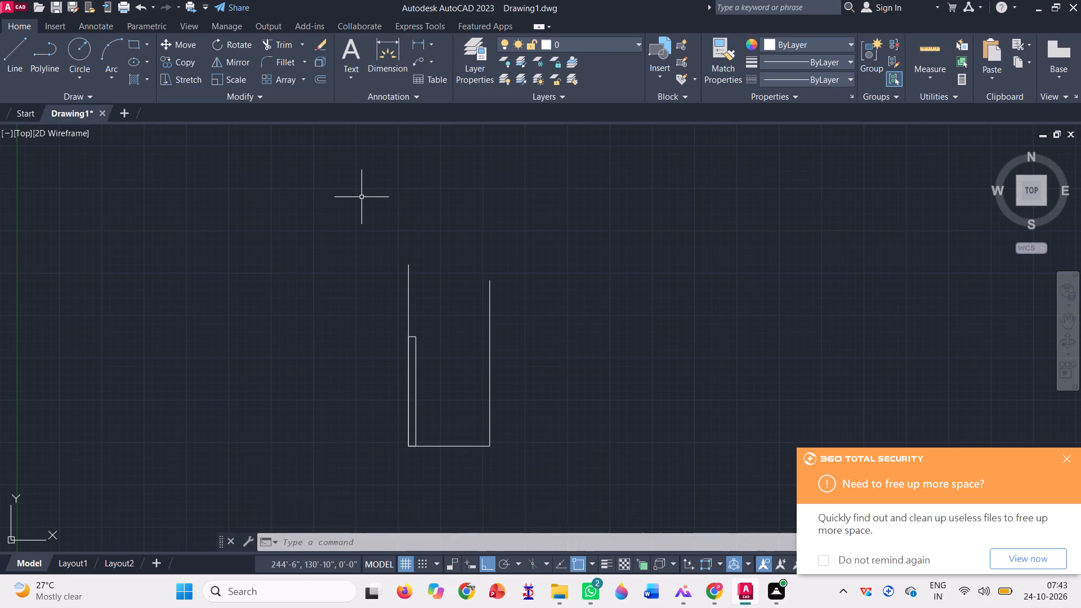
Draw a line 10' up from the outline's bottom-left corner, continuing horizontally across to the right side line.
{"action": "key", "text": "l"}
{"action": "key", "text": "Return"}
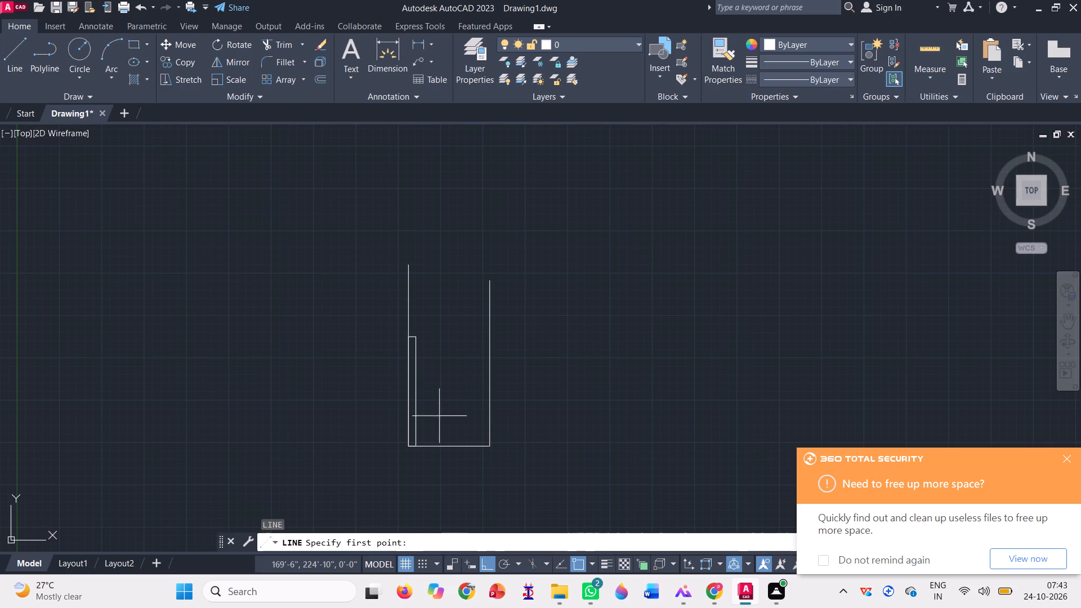
{"action": "scroll", "coordinate": [498, 461], "scroll_direction": "up", "scroll_amount": 1}
{"action": "scroll", "coordinate": [312, 391], "scroll_direction": "up", "scroll_amount": 1}
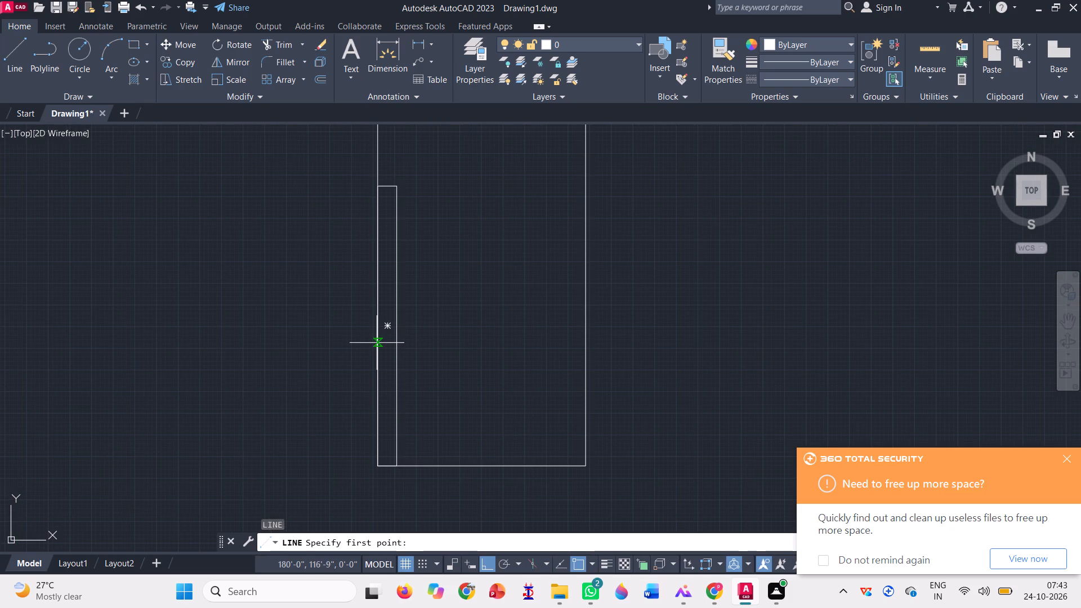
{"action": "left_click", "coordinate": [375, 463]}
{"action": "type", "text": "10'"}
{"action": "key", "text": "Return"}
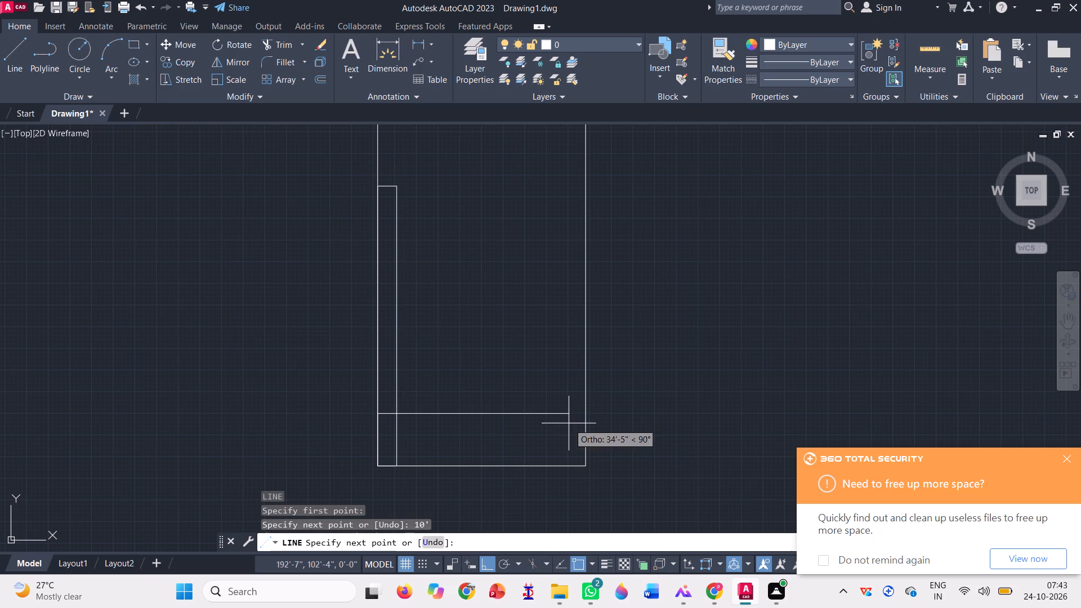
{"action": "left_click", "coordinate": [586, 408]}
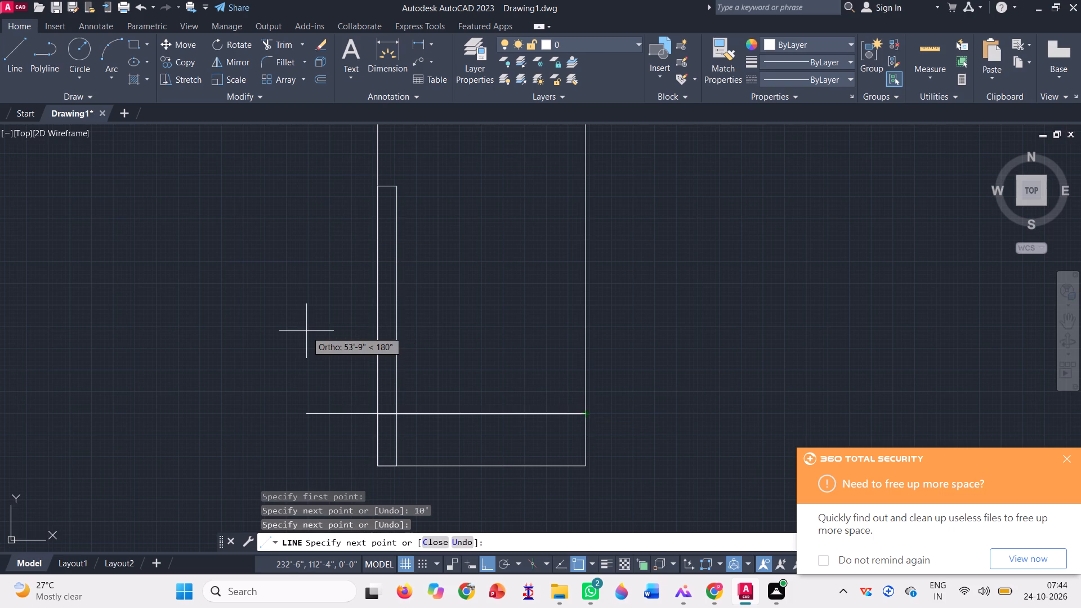
{"action": "key", "text": "space"}
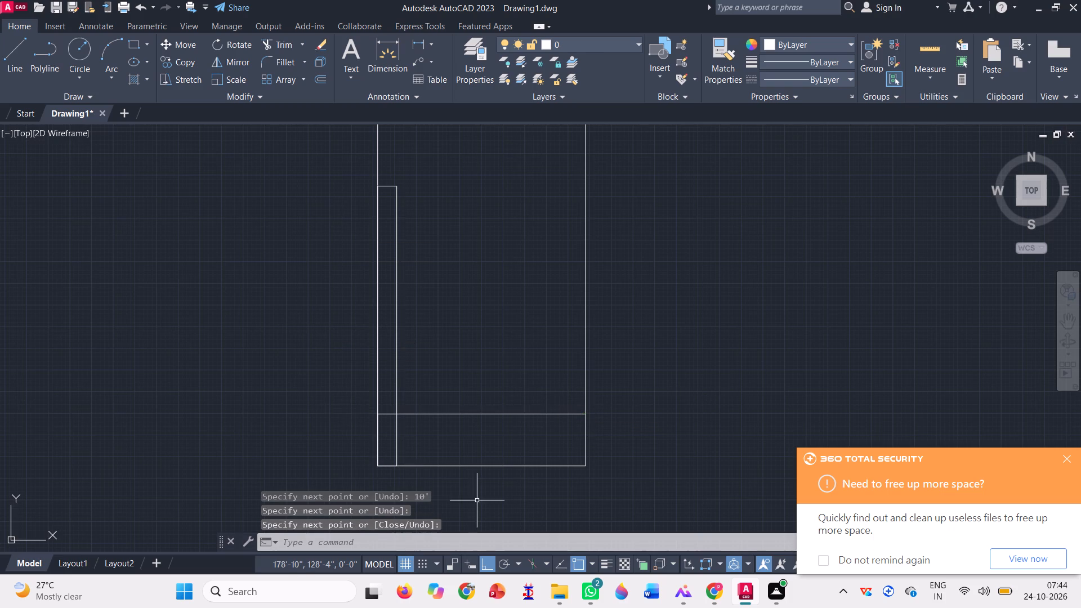
Draw a line 0'6" up from the cross line's left end, continuing horizontally to the right side line as a parallel cross line.
{"action": "scroll", "coordinate": [477, 500], "scroll_direction": "up", "scroll_amount": 1}
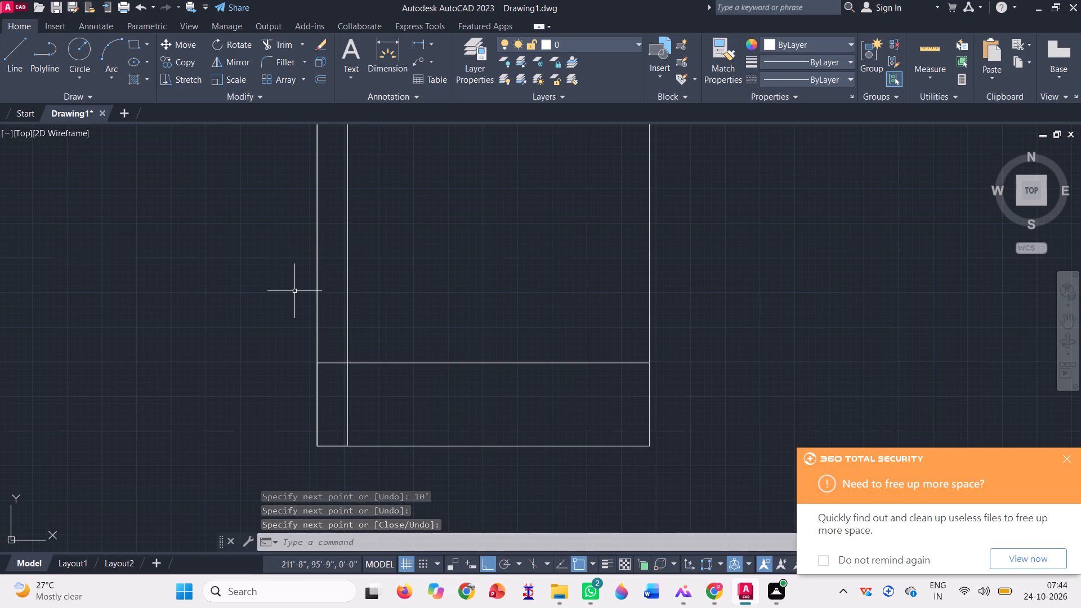
{"action": "key", "text": "l"}
{"action": "key", "text": "Return"}
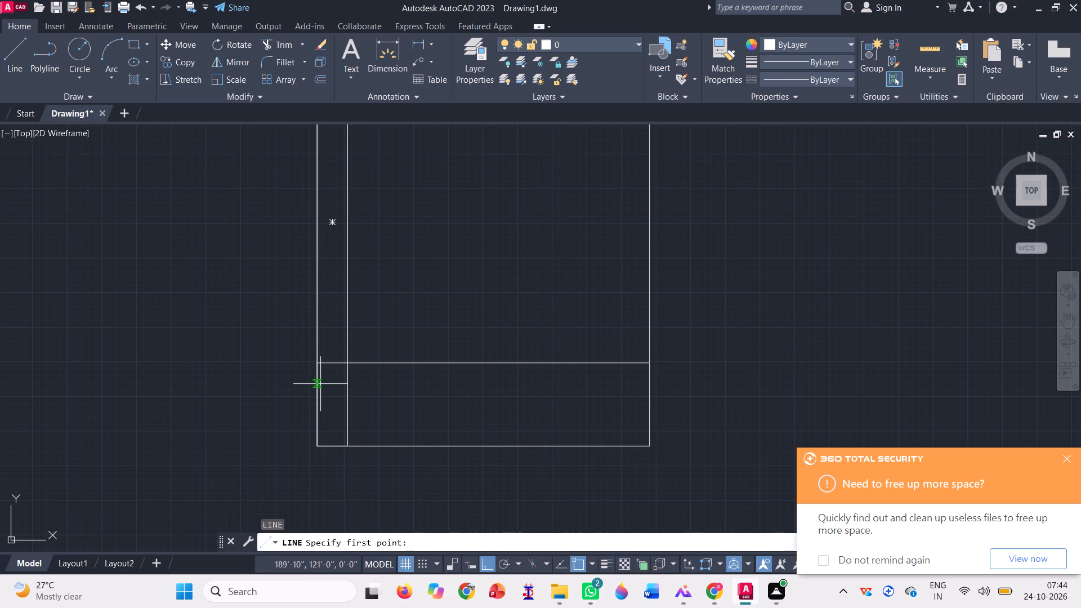
{"action": "left_click", "coordinate": [314, 359]}
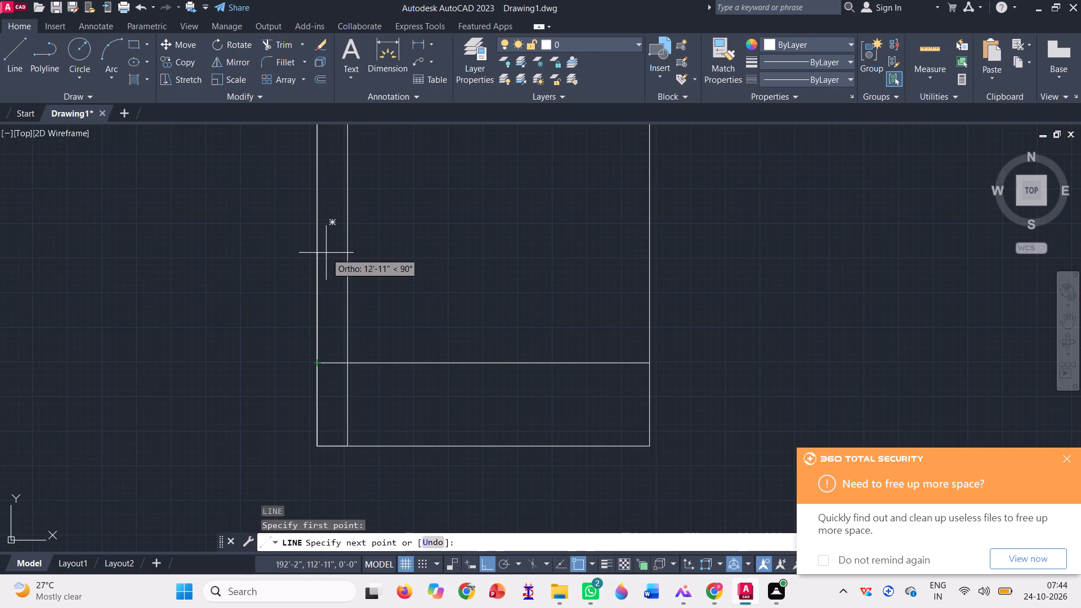
{"action": "type", "text": "0'6\""}
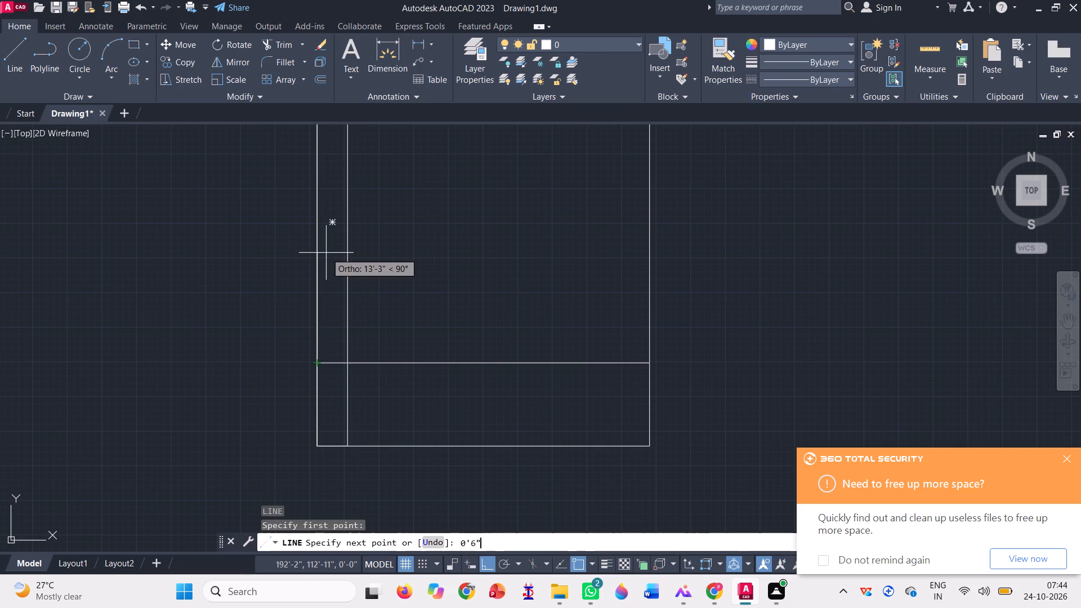
{"action": "key", "text": "Return"}
{"action": "scroll", "coordinate": [326, 253], "scroll_direction": "up", "scroll_amount": 1}
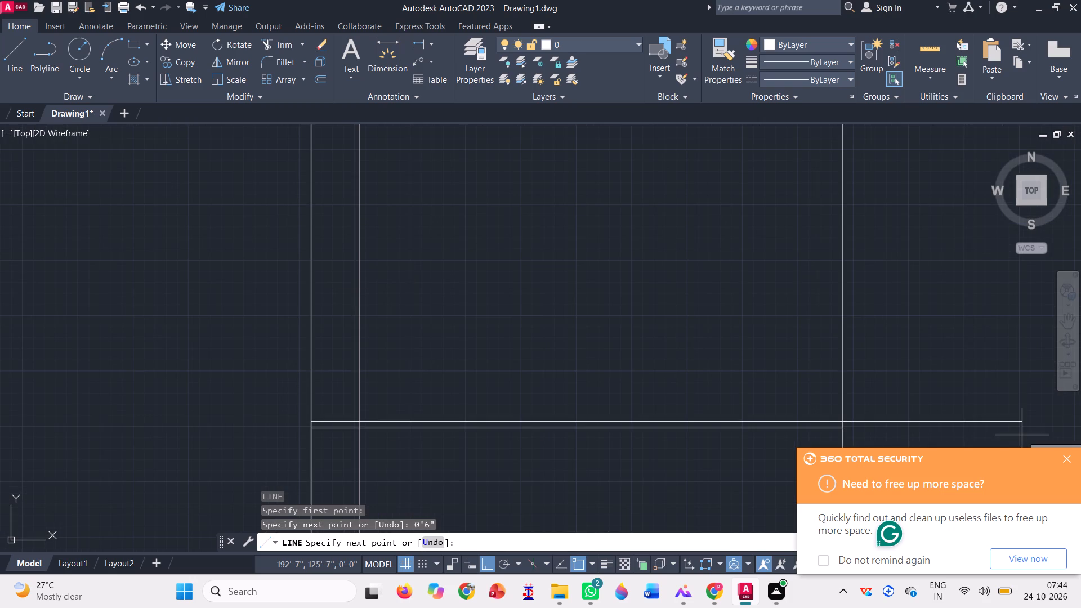
{"action": "scroll", "coordinate": [615, 360], "scroll_direction": "down", "scroll_amount": 1}
{"action": "scroll", "coordinate": [779, 395], "scroll_direction": "up", "scroll_amount": 1}
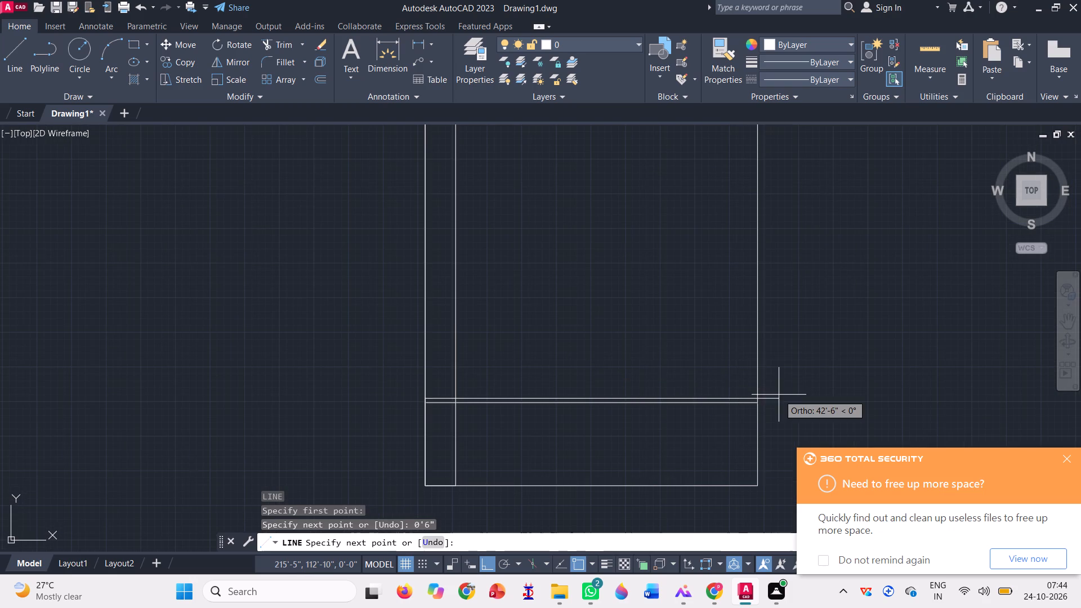
{"action": "scroll", "coordinate": [779, 395], "scroll_direction": "up", "scroll_amount": 1}
{"action": "left_click", "coordinate": [725, 403]}
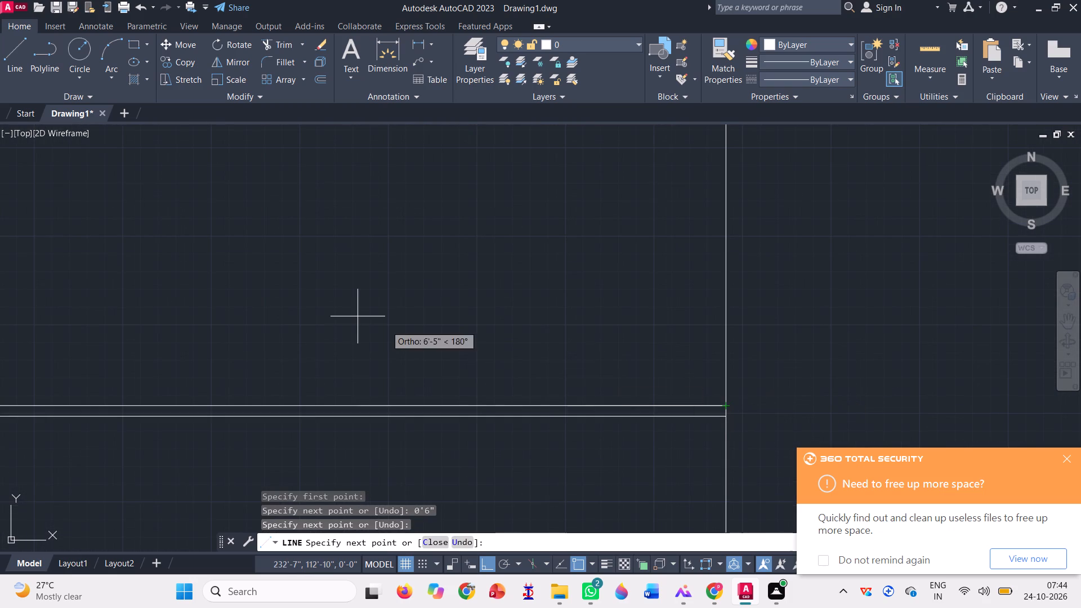
{"action": "key", "text": "space"}
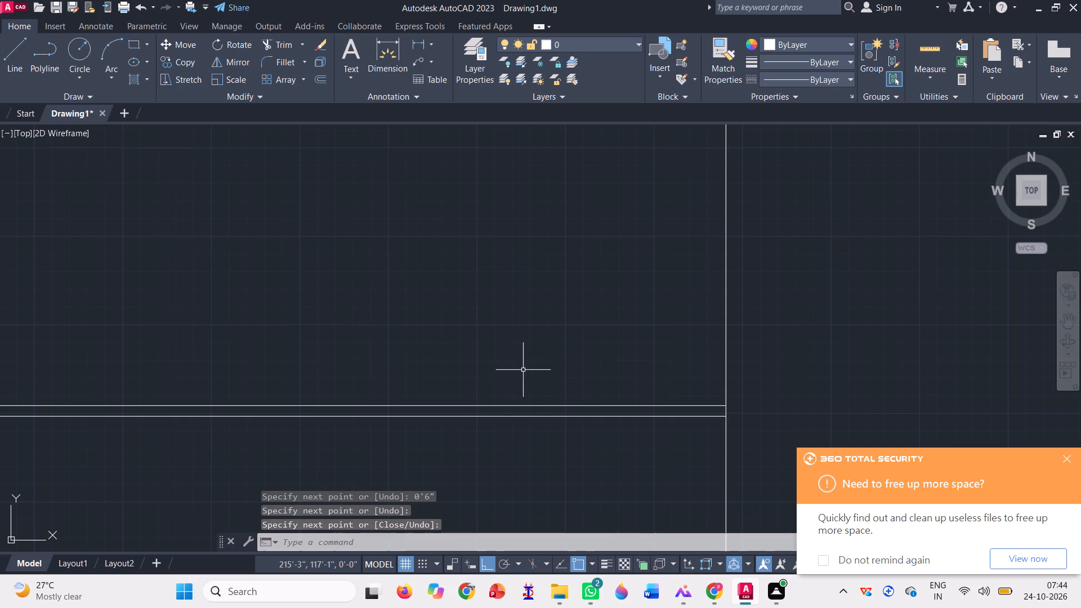
Delete the narrow rectangle along the inside of the outline's left line.
{"action": "scroll", "coordinate": [576, 359], "scroll_direction": "down", "scroll_amount": 1}
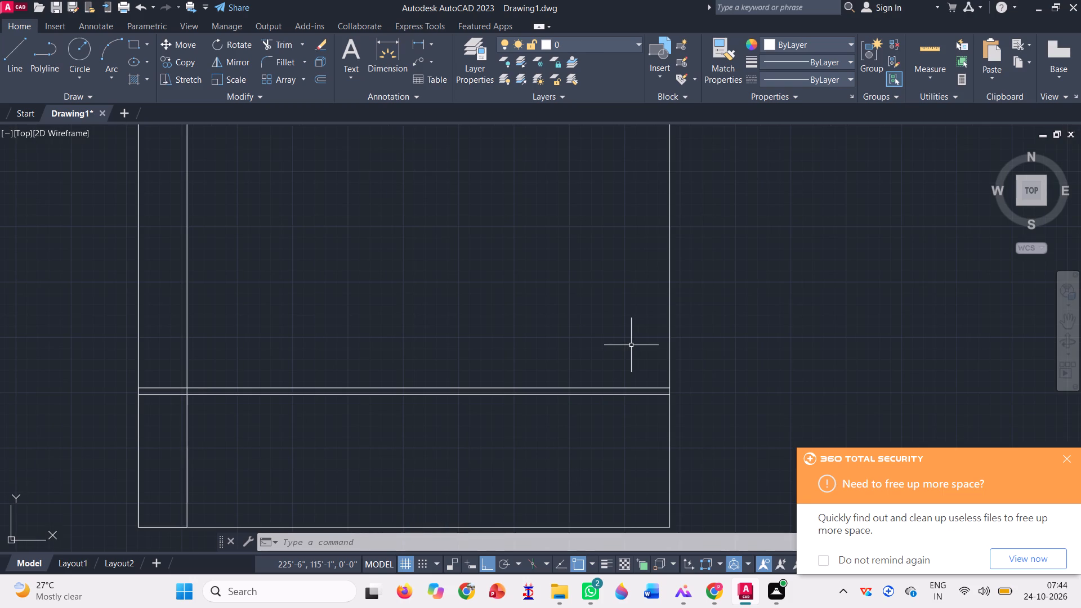
{"action": "scroll", "coordinate": [269, 436], "scroll_direction": "down", "scroll_amount": 1}
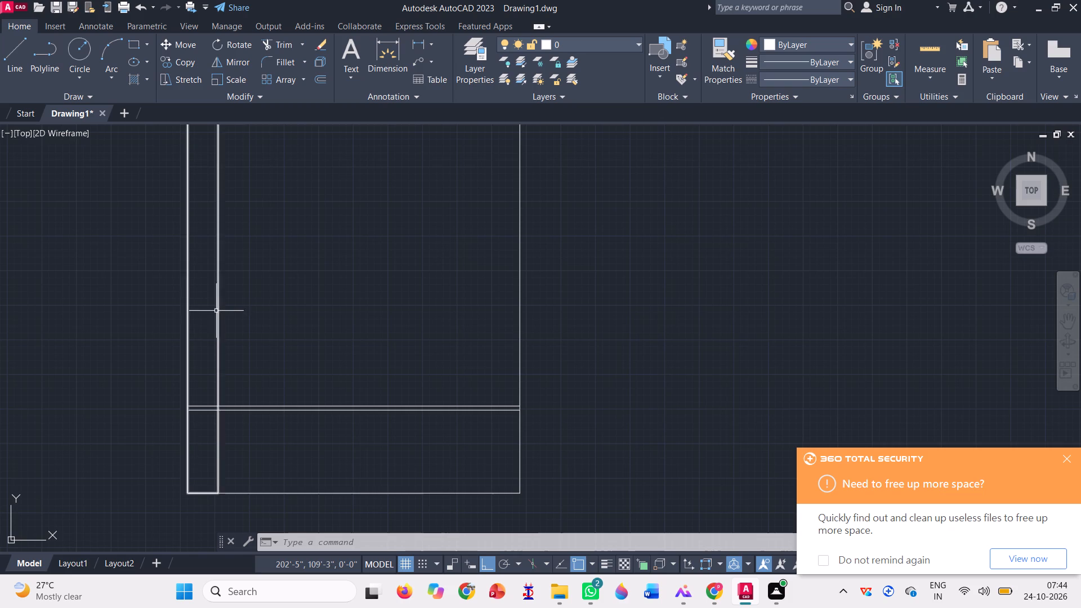
{"action": "left_click", "coordinate": [216, 311]}
{"action": "left_click", "coordinate": [229, 320]}
{"action": "left_click", "coordinate": [231, 336]}
{"action": "left_click", "coordinate": [207, 324]}
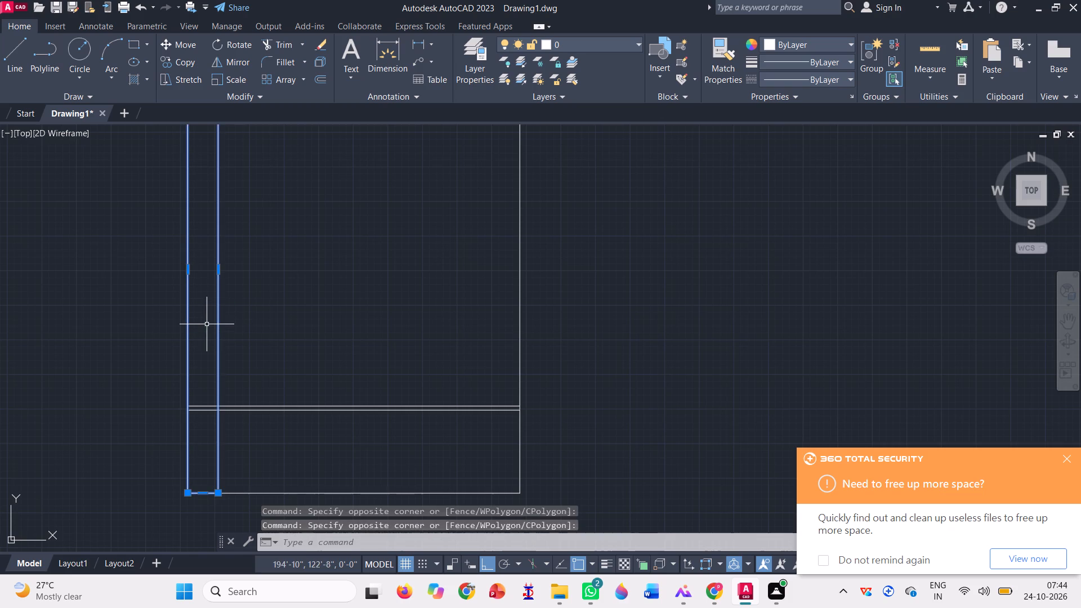
{"action": "key", "text": "Delete"}
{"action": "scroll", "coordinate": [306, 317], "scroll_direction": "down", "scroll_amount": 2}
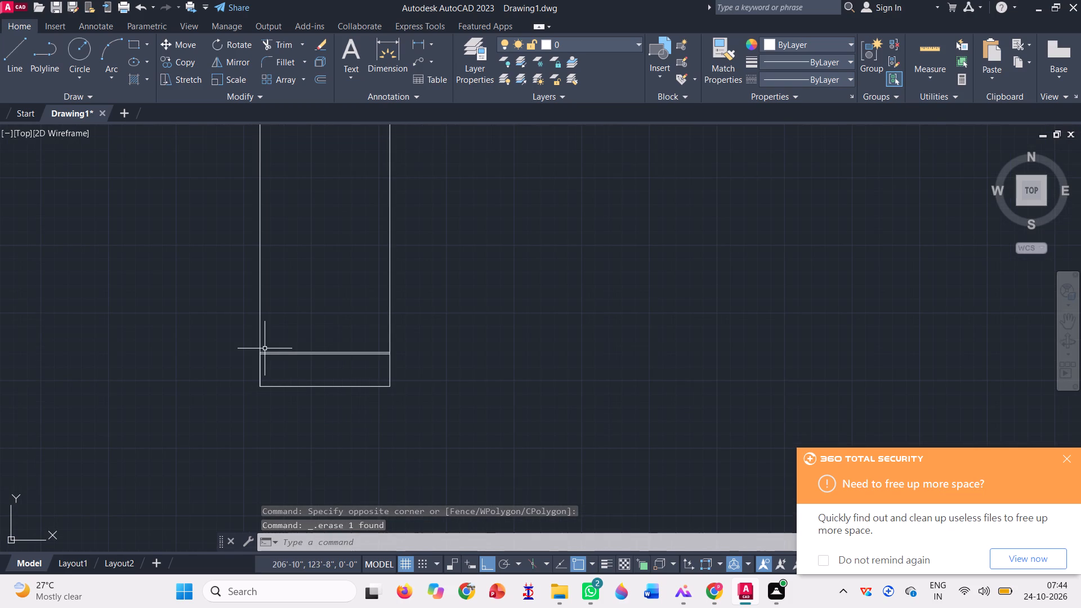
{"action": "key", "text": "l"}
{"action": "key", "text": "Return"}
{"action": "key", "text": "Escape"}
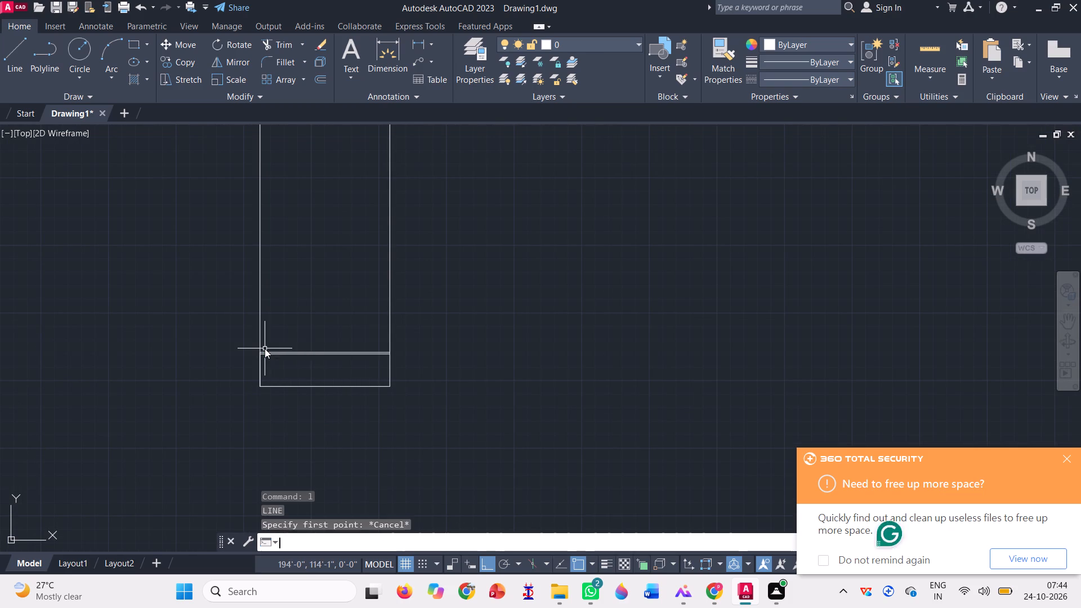
Copy the two horizontal cross lines upward twice at 10'6" spacing, using the outline's bottom-left corner as base point.
{"action": "type", "text": "co"}
{"action": "key", "text": "Return"}
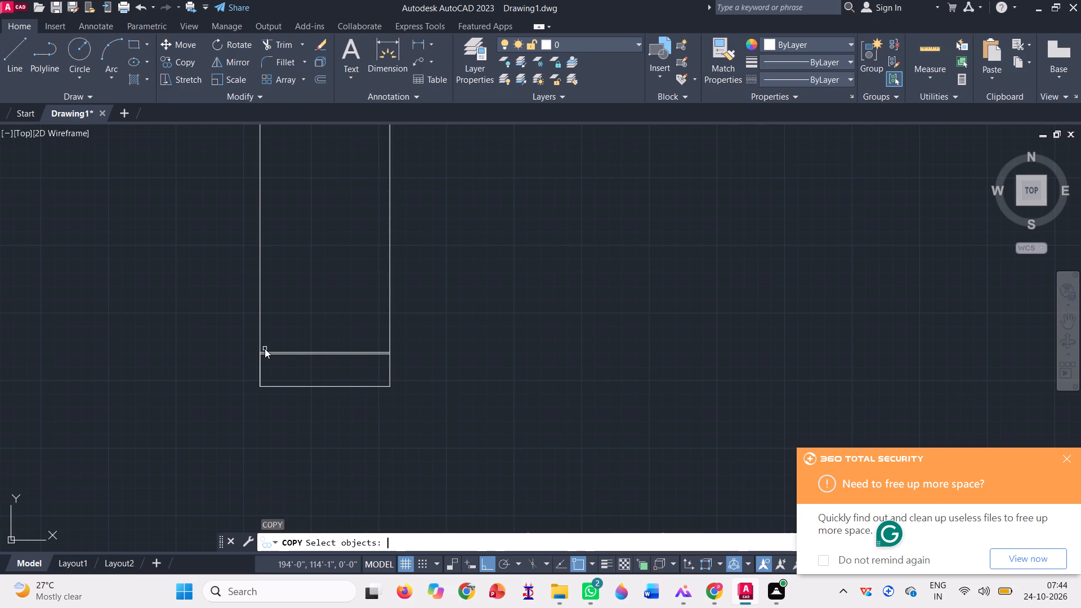
{"action": "scroll", "coordinate": [324, 368], "scroll_direction": "up", "scroll_amount": 2}
{"action": "left_click", "coordinate": [324, 368]}
{"action": "left_click", "coordinate": [229, 284]}
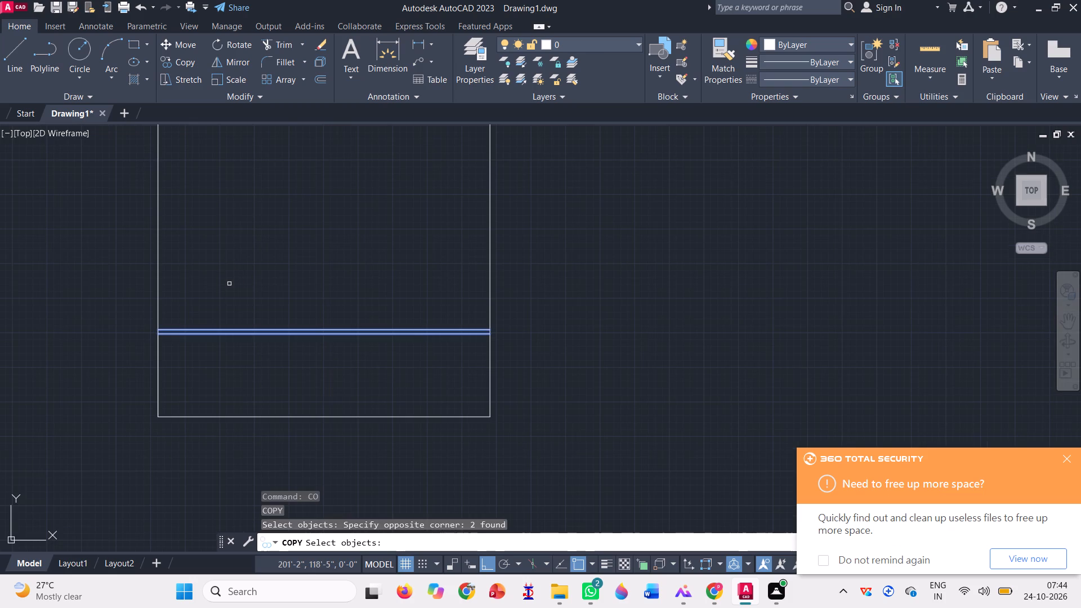
{"action": "key", "text": "space"}
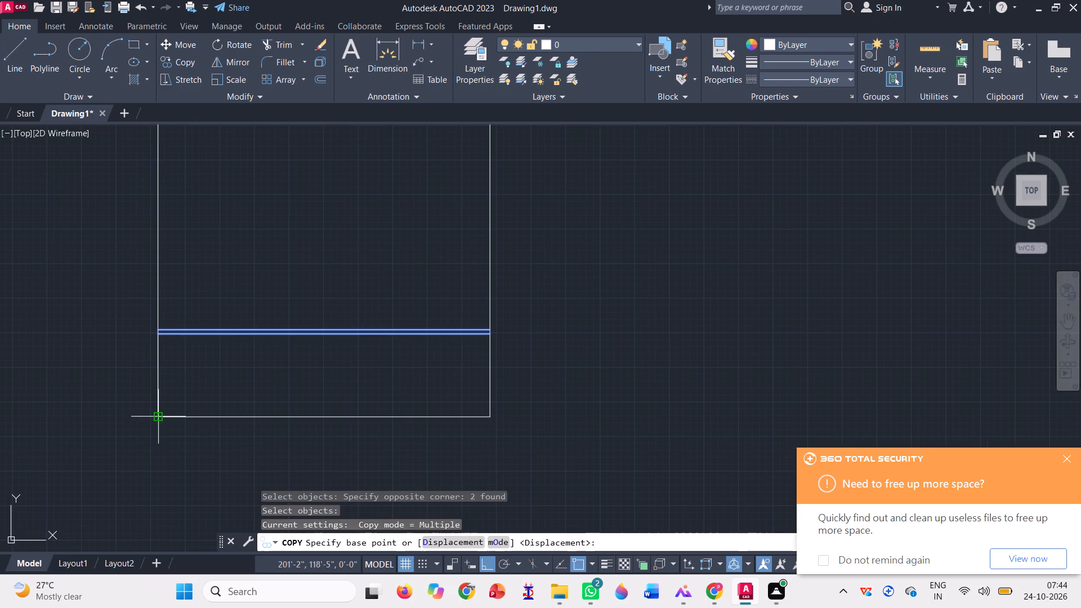
{"action": "left_click", "coordinate": [156, 414]}
{"action": "scroll", "coordinate": [182, 419], "scroll_direction": "down", "scroll_amount": 2}
{"action": "scroll", "coordinate": [163, 378], "scroll_direction": "up", "scroll_amount": 4}
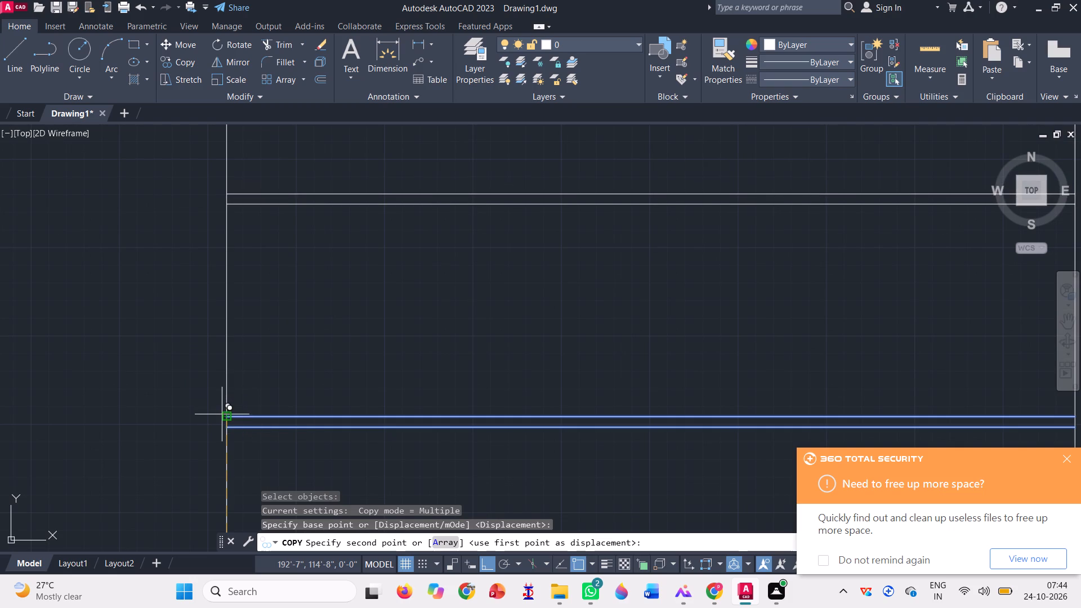
{"action": "left_click", "coordinate": [226, 417]}
{"action": "scroll", "coordinate": [225, 422], "scroll_direction": "down", "scroll_amount": 2}
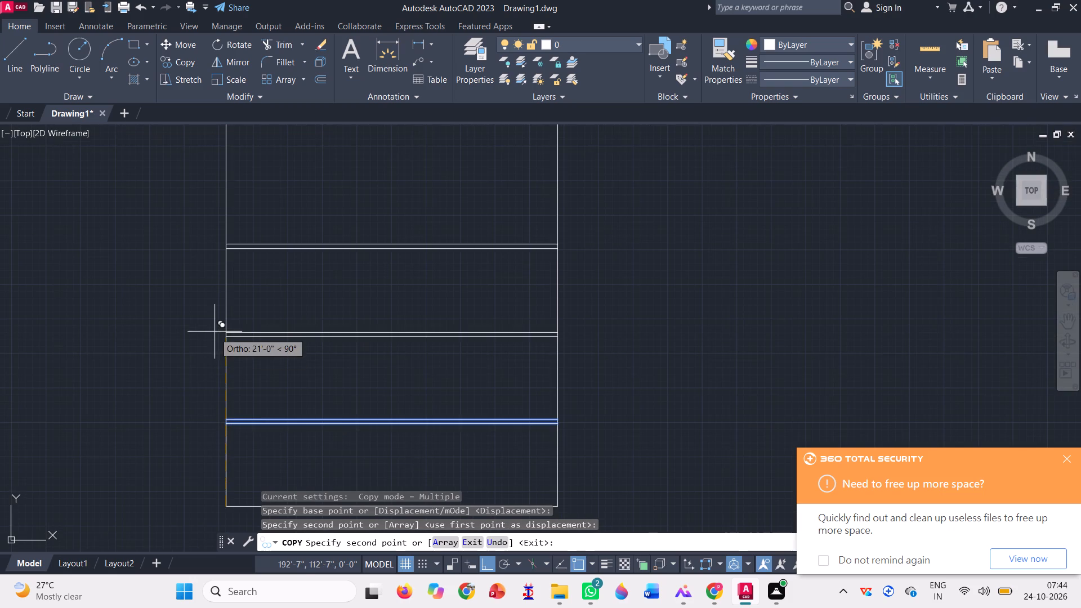
{"action": "scroll", "coordinate": [236, 321], "scroll_direction": "up", "scroll_amount": 2}
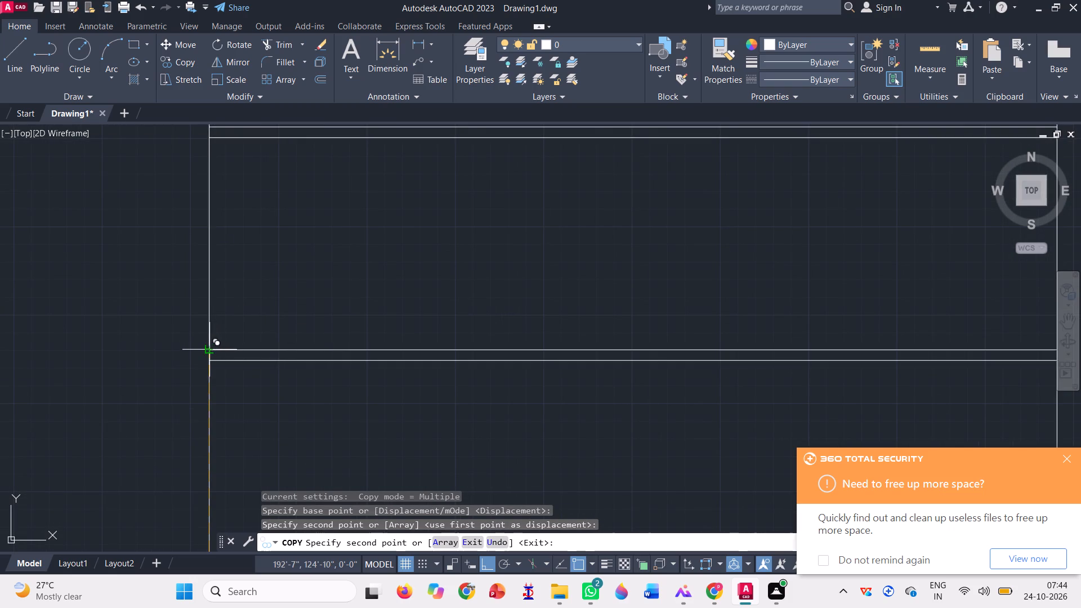
{"action": "left_click", "coordinate": [209, 350]}
{"action": "scroll", "coordinate": [221, 330], "scroll_direction": "down", "scroll_amount": 3}
{"action": "key", "text": "Escape"}
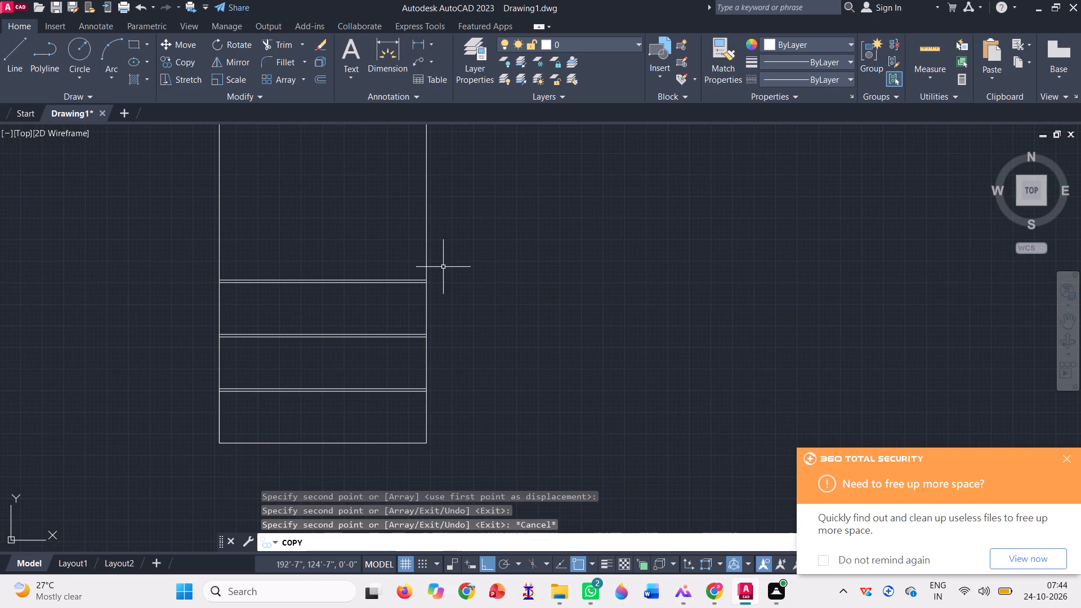
Trim both vertical side lines above the topmost horizontal cross line with a fence.
{"action": "left_click", "coordinate": [284, 42]}
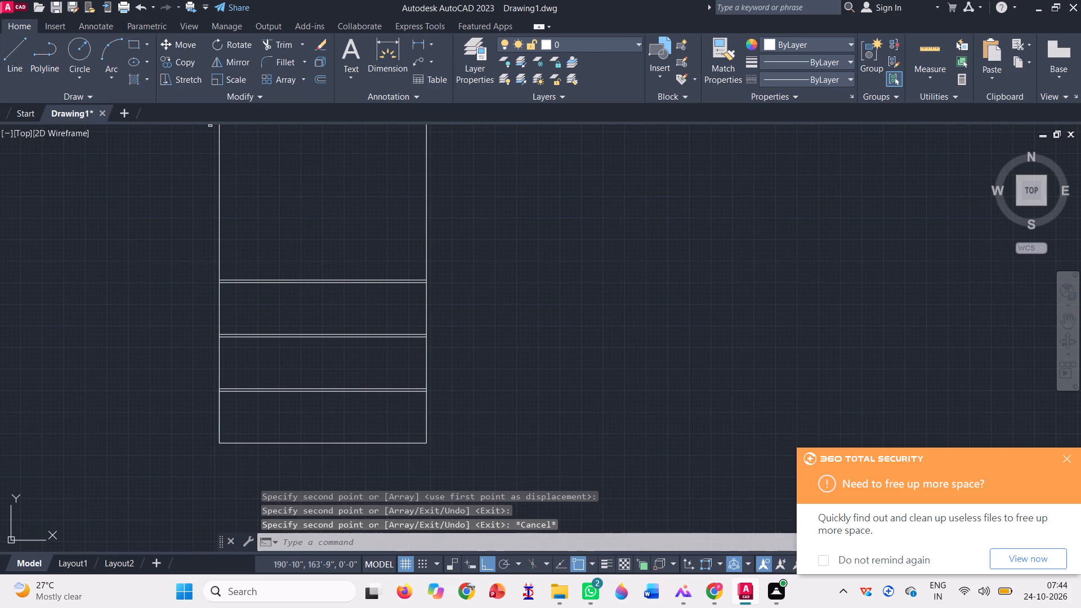
{"action": "left_click", "coordinate": [216, 247]}
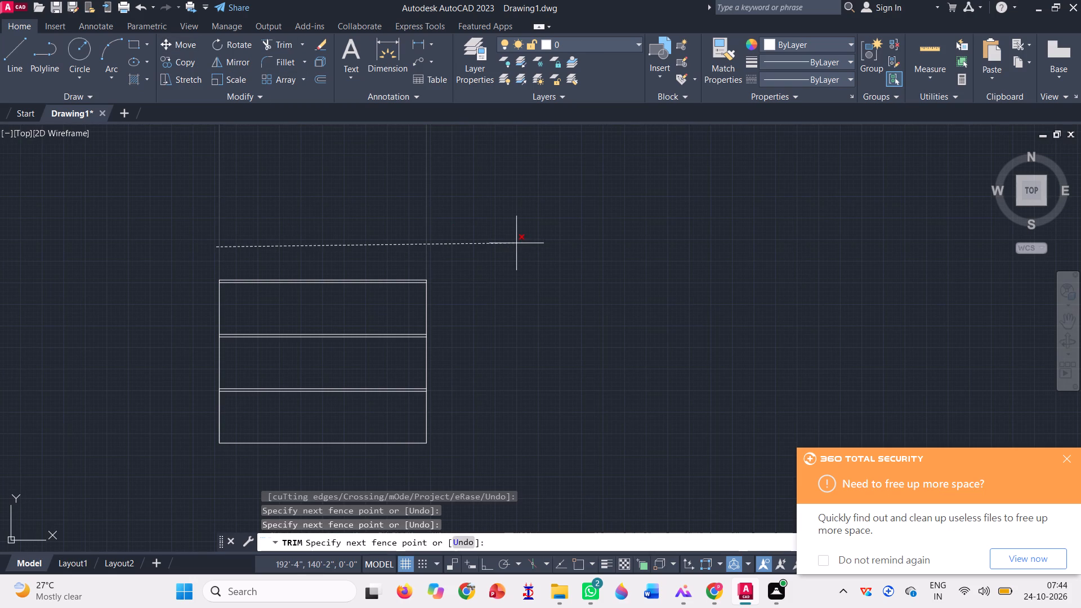
{"action": "left_click", "coordinate": [516, 242]}
{"action": "scroll", "coordinate": [166, 423], "scroll_direction": "up", "scroll_amount": 1}
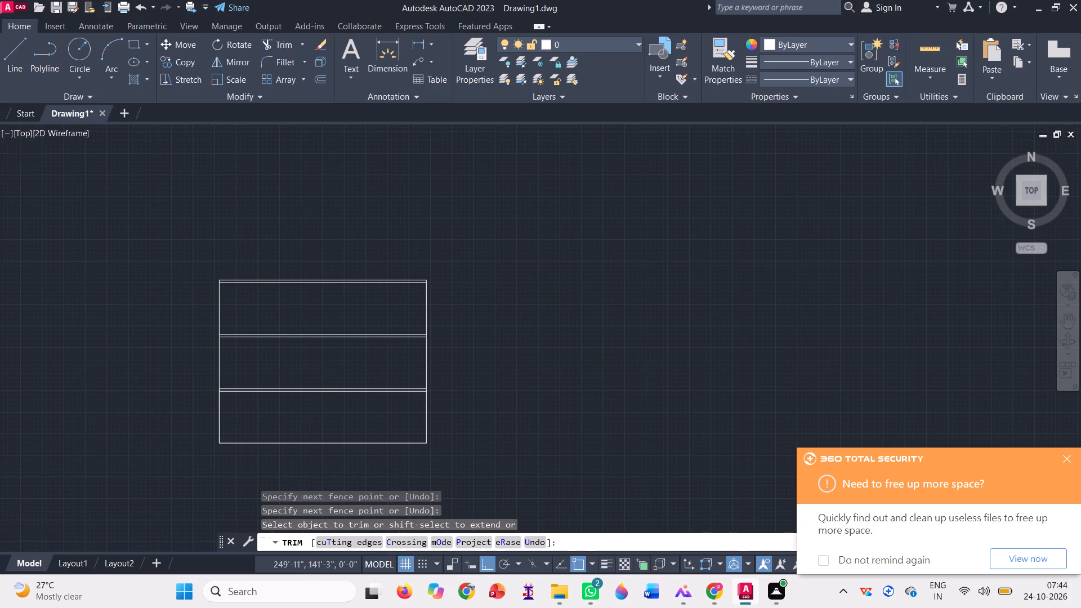
{"action": "key", "text": "Escape"}
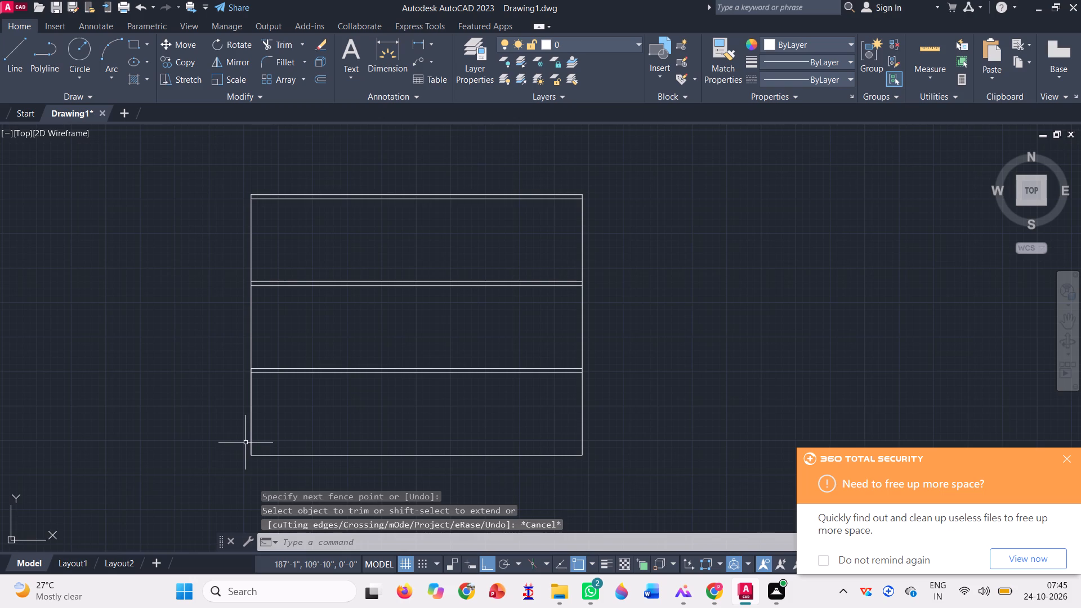
Draw a narrow rectangle inside the bottom bay, from the outline's bottom-left corner up to the lowest cross line.
{"action": "left_click", "coordinate": [136, 45]}
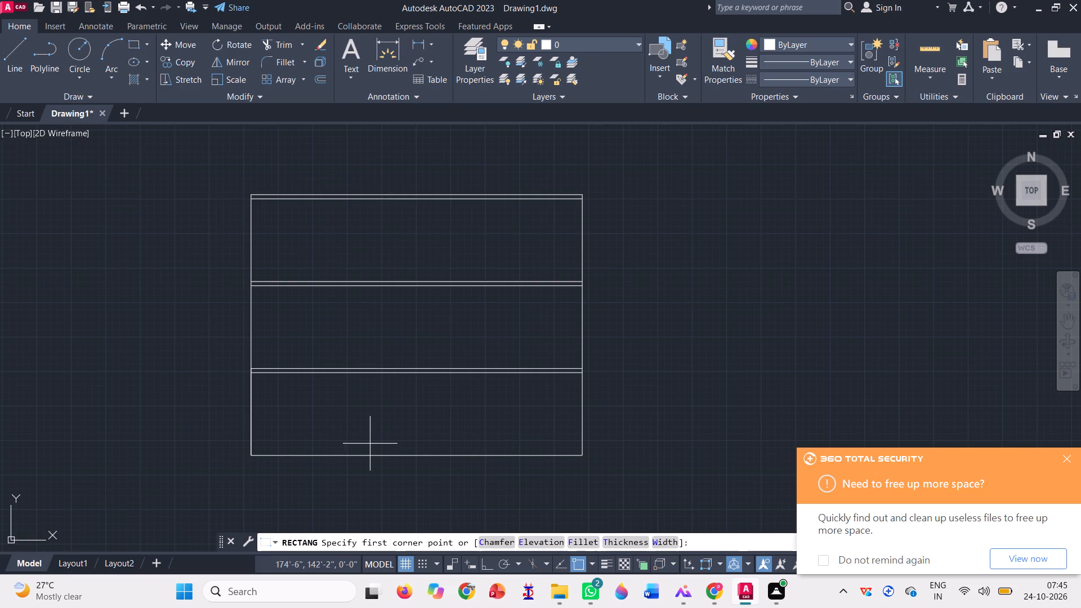
{"action": "left_click", "coordinate": [249, 450]}
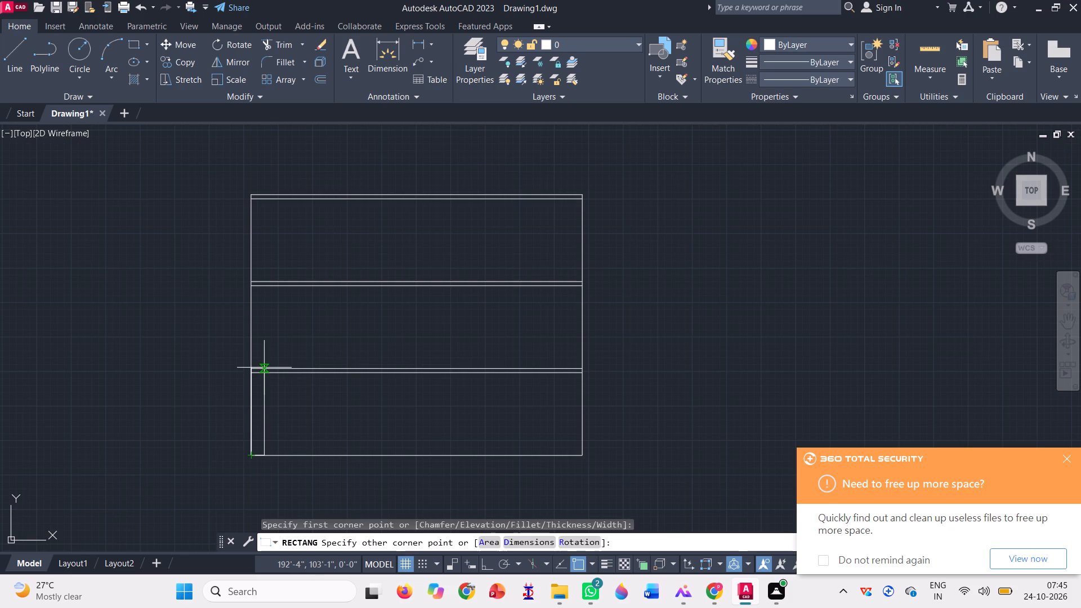
{"action": "scroll", "coordinate": [262, 367], "scroll_direction": "up", "scroll_amount": 2}
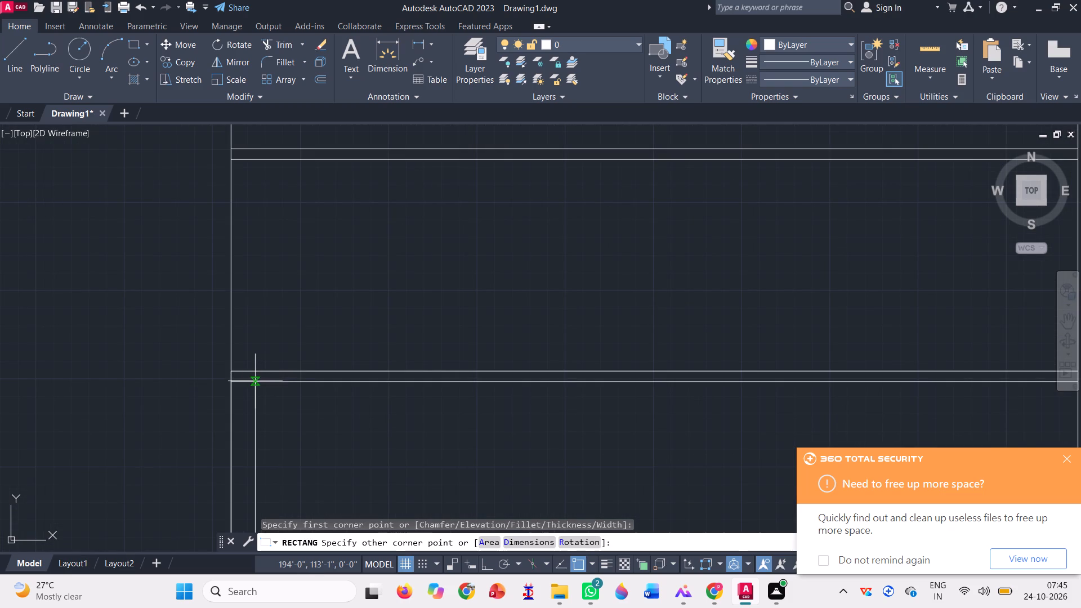
{"action": "left_click", "coordinate": [255, 379]}
{"action": "scroll", "coordinate": [260, 343], "scroll_direction": "down", "scroll_amount": 2}
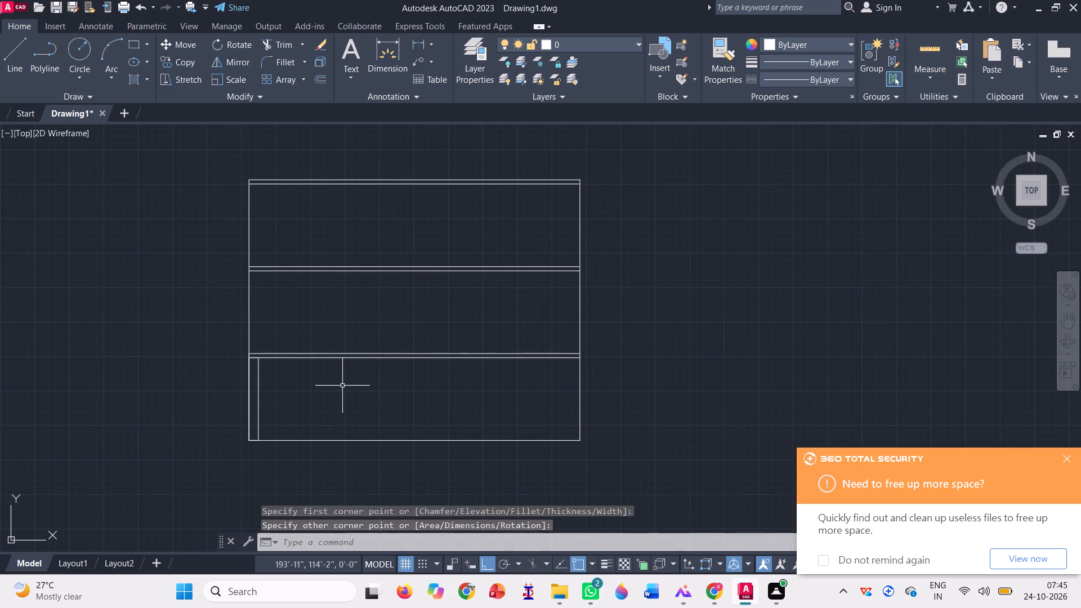
Copy the narrow rectangle about 14' to the right along the lowest cross line, using its top-right corner as base point.
{"action": "type", "text": "co"}
{"action": "key", "text": "space"}
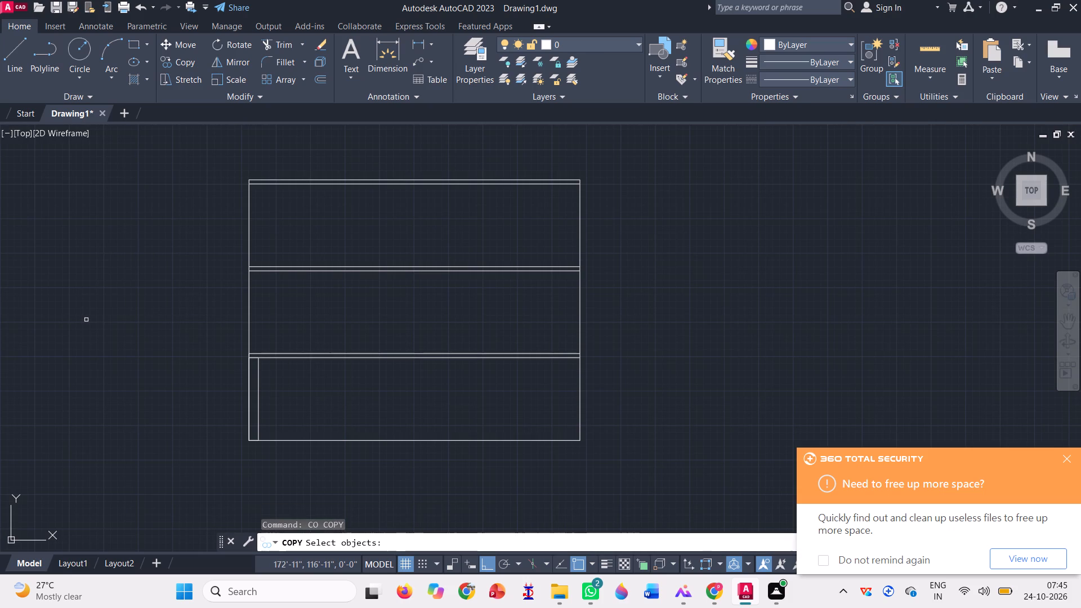
{"action": "left_click", "coordinate": [257, 392]}
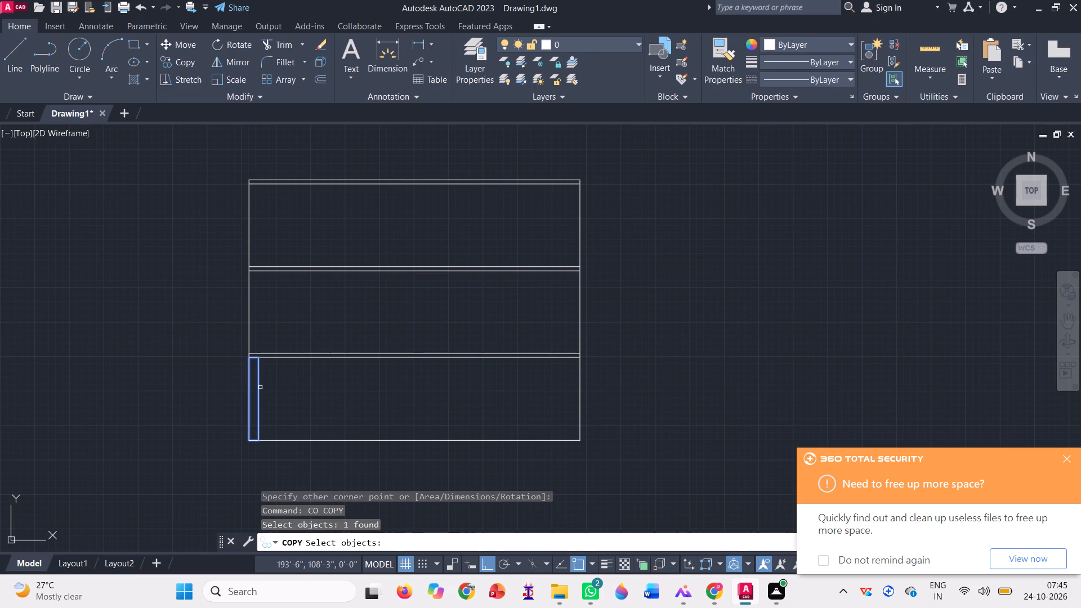
{"action": "key", "text": "space"}
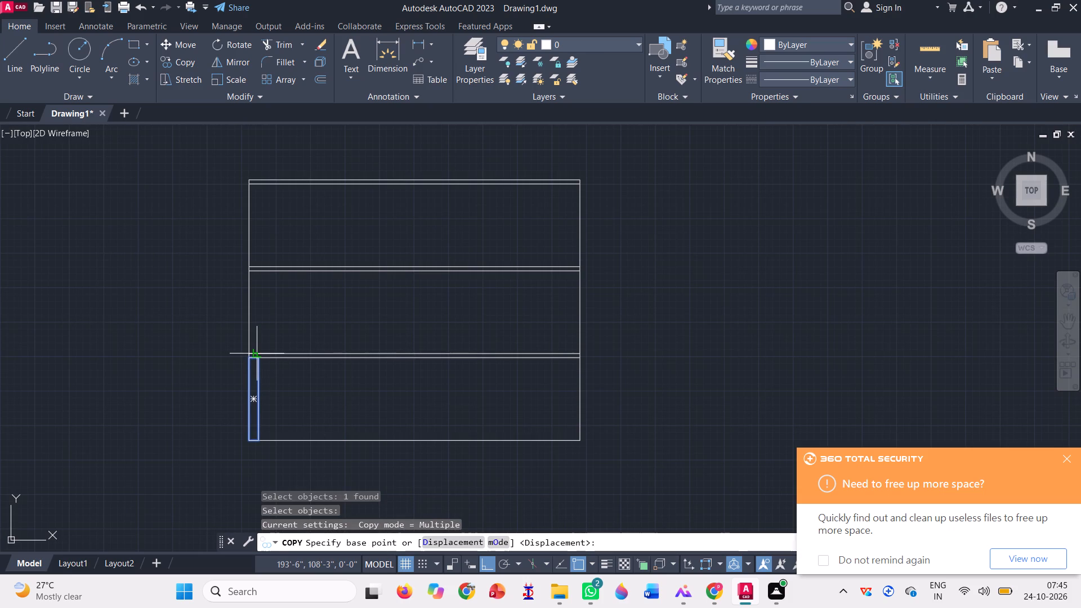
{"action": "scroll", "coordinate": [256, 361], "scroll_direction": "up", "scroll_amount": 3}
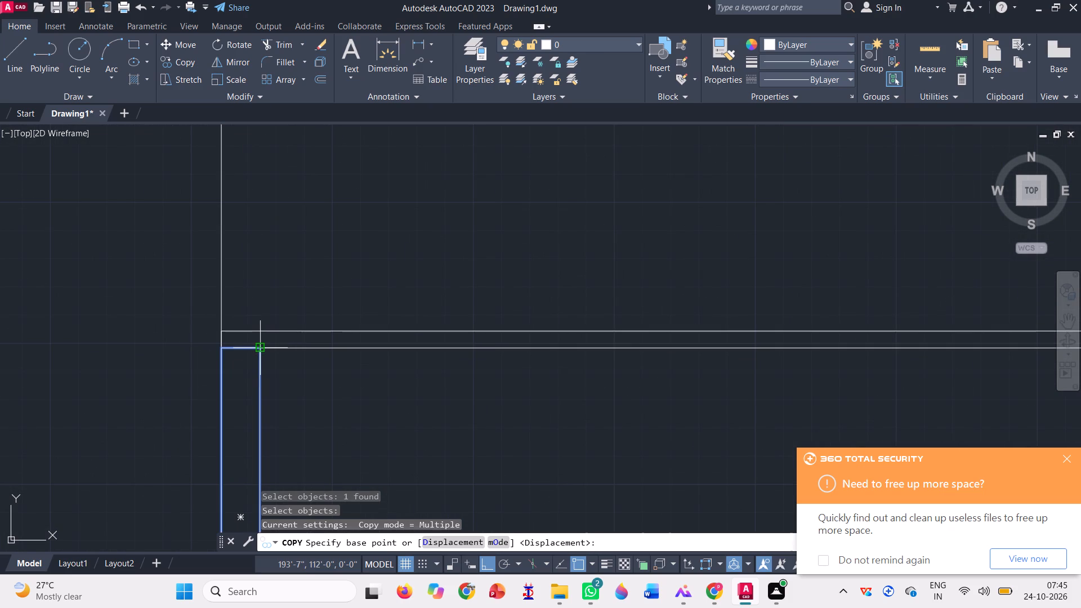
{"action": "left_click", "coordinate": [263, 346]}
{"action": "scroll", "coordinate": [263, 346], "scroll_direction": "down", "scroll_amount": 2}
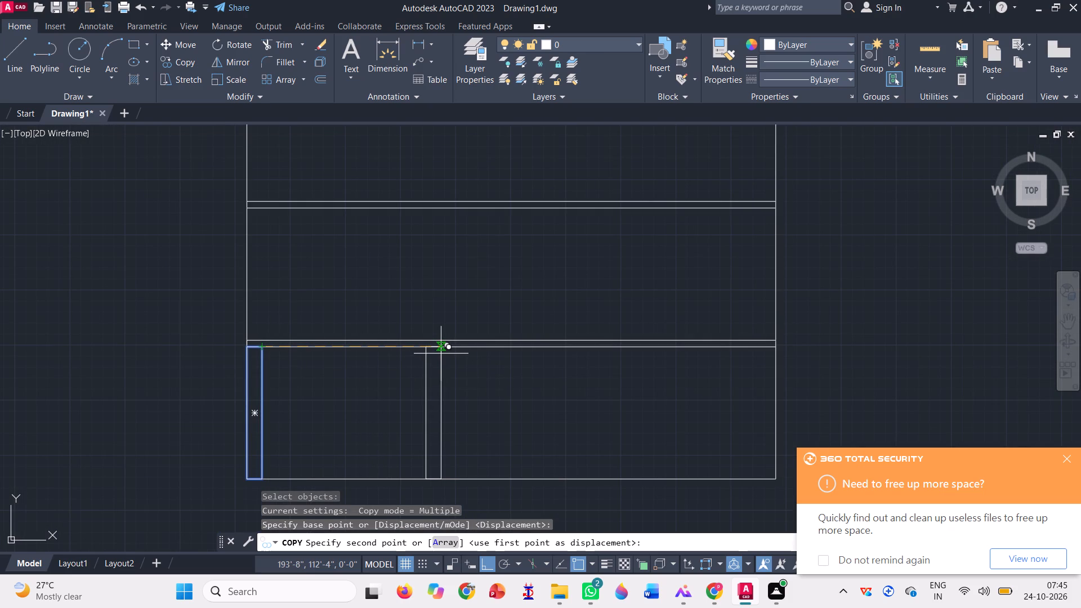
{"action": "left_click", "coordinate": [449, 352]}
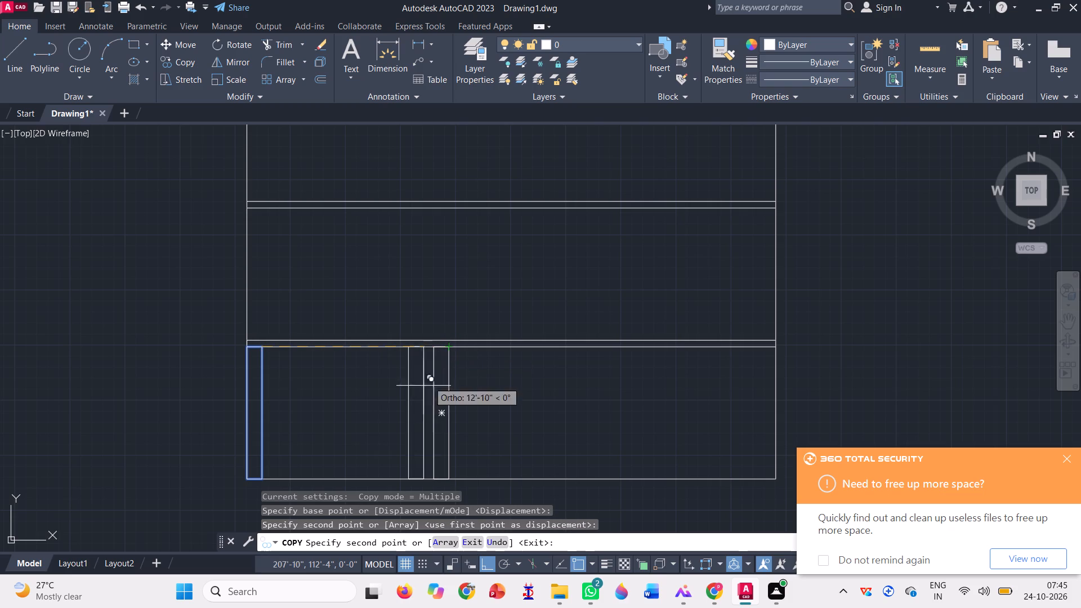
{"action": "key", "text": "space"}
{"action": "scroll", "coordinate": [251, 414], "scroll_direction": "down", "scroll_amount": 1}
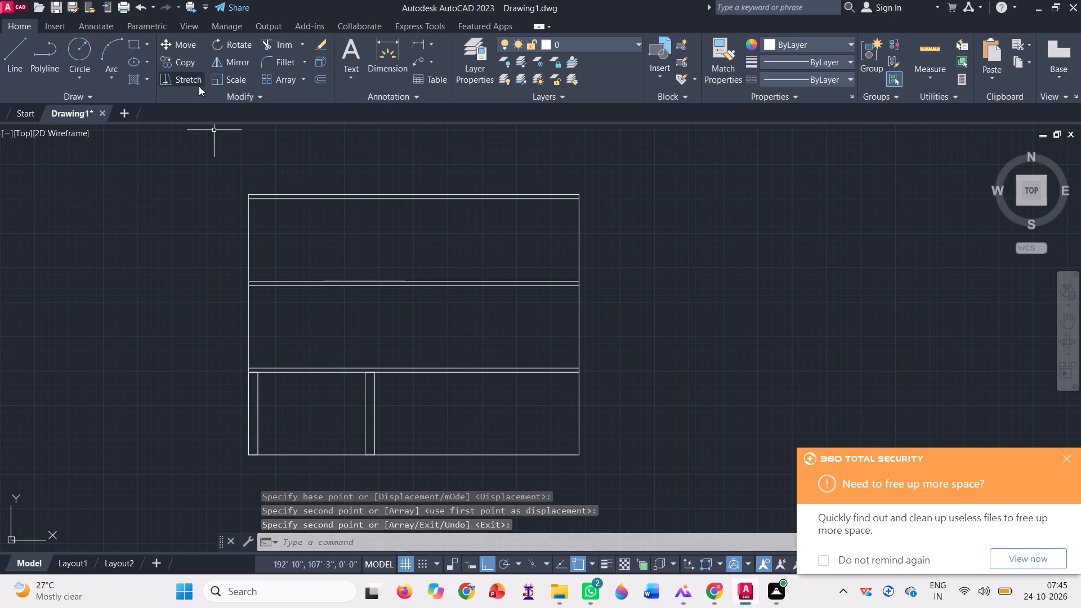
Draw a rectangle about 10' by 6' in the bottom bay, starting at the copied narrow rectangle's bottom-right corner.
{"action": "left_click", "coordinate": [133, 42]}
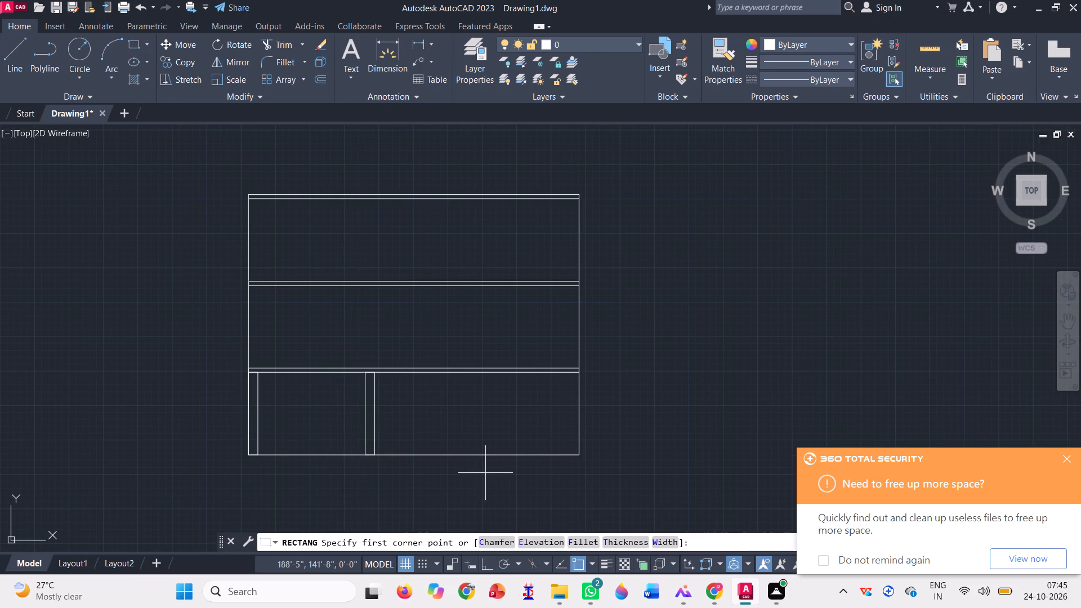
{"action": "scroll", "coordinate": [381, 457], "scroll_direction": "up", "scroll_amount": 2}
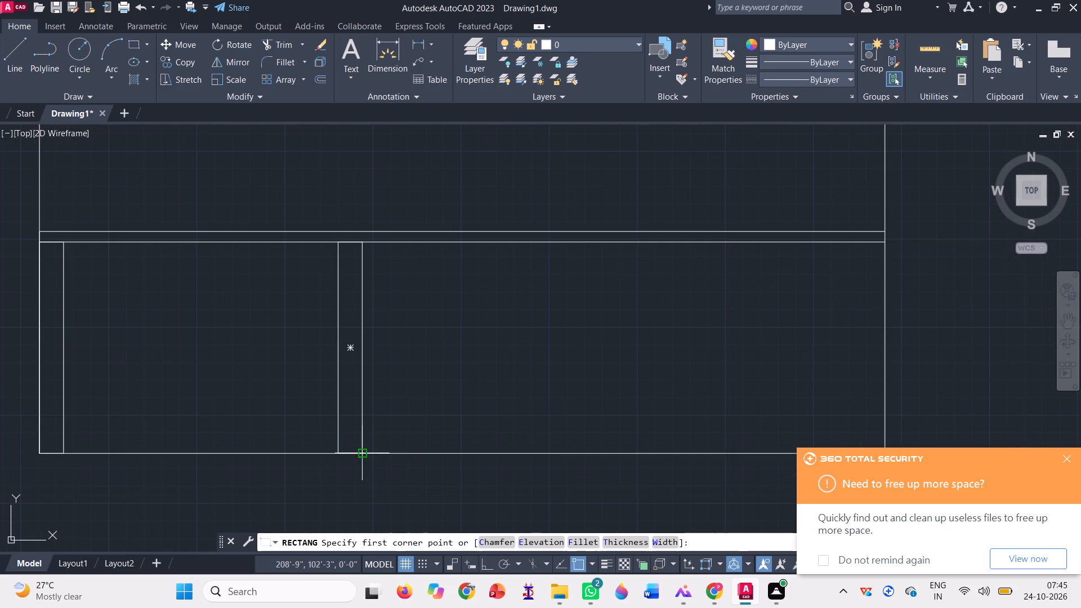
{"action": "left_click", "coordinate": [358, 448]}
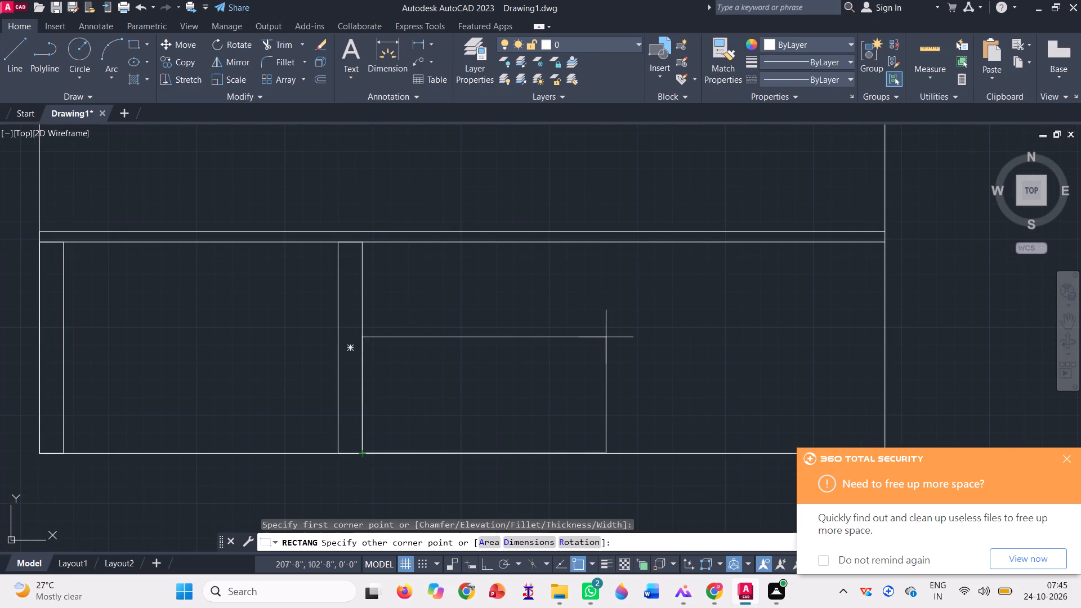
{"action": "left_click", "coordinate": [569, 324]}
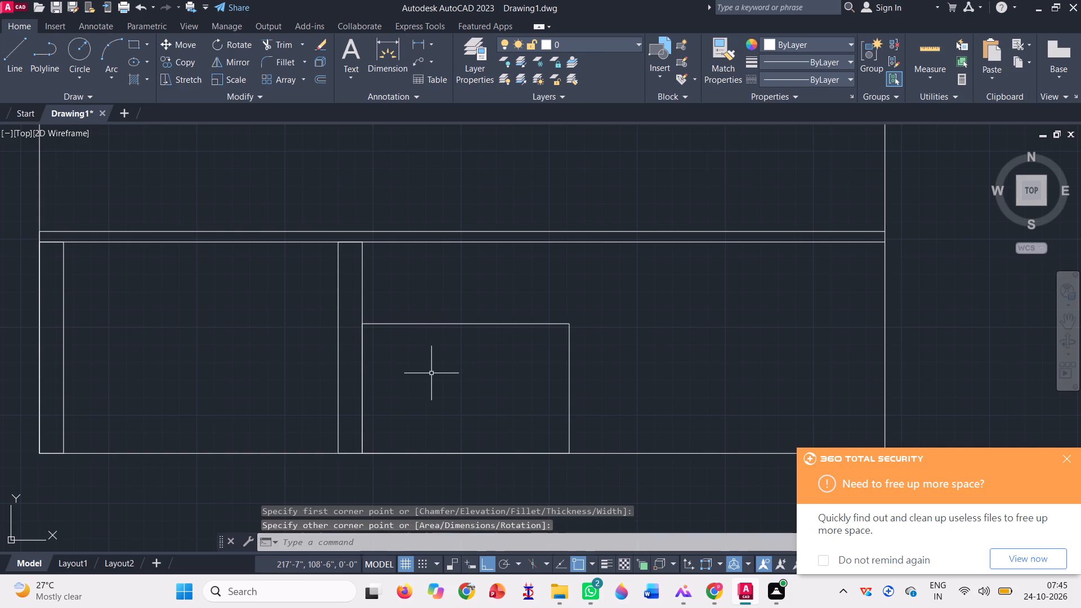
Offset the new rectangle 0'9" inward.
{"action": "left_click", "coordinate": [318, 79]}
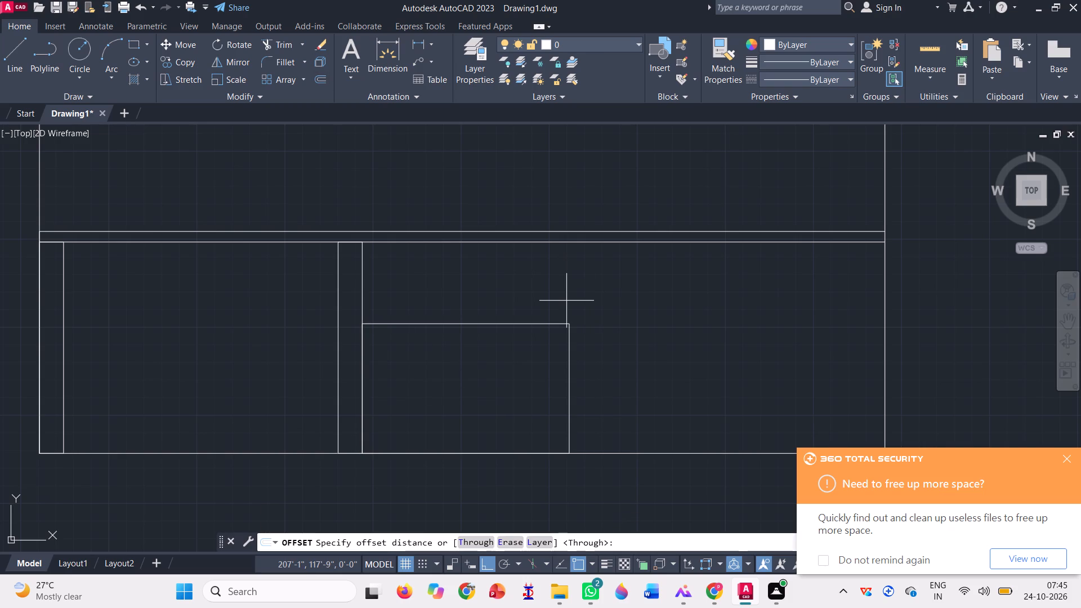
{"action": "type", "text": "0'9"}
{"action": "key", "text": "shift+quotedbl"}
{"action": "key", "text": "Return"}
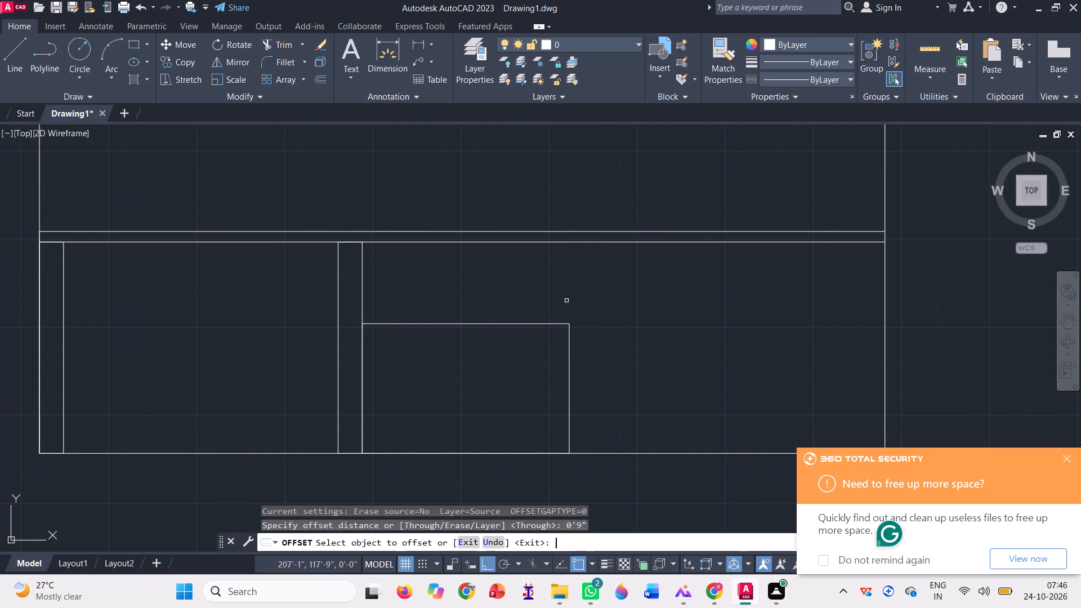
{"action": "left_click", "coordinate": [569, 366]}
{"action": "left_click", "coordinate": [495, 375]}
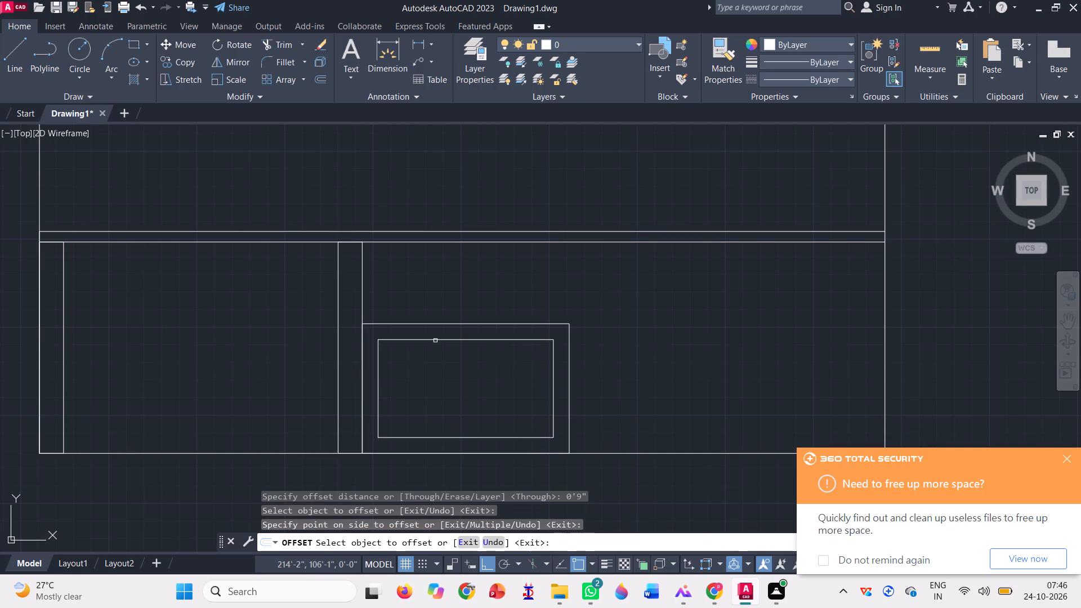
Trim away the bottom edge of the inner offset rectangle.
{"action": "left_click", "coordinate": [266, 40]}
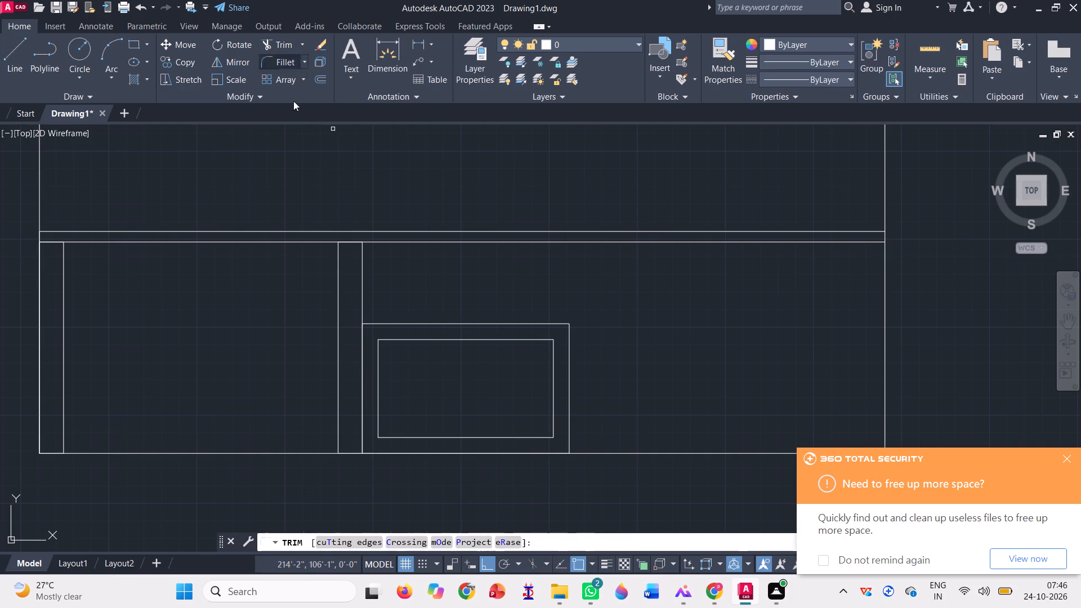
{"action": "left_click", "coordinate": [458, 436]}
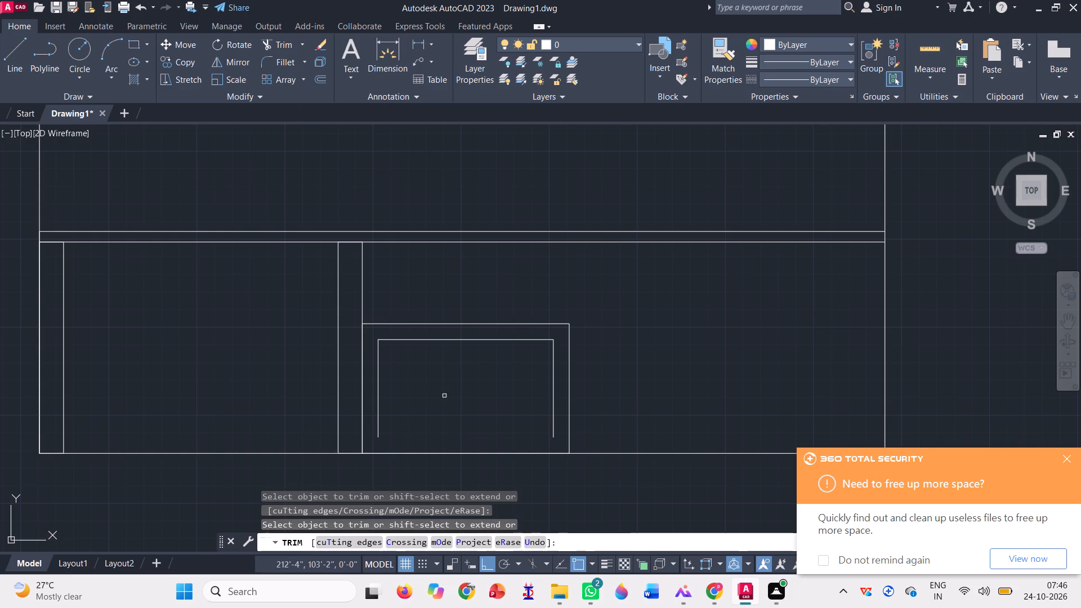
{"action": "key", "text": "space"}
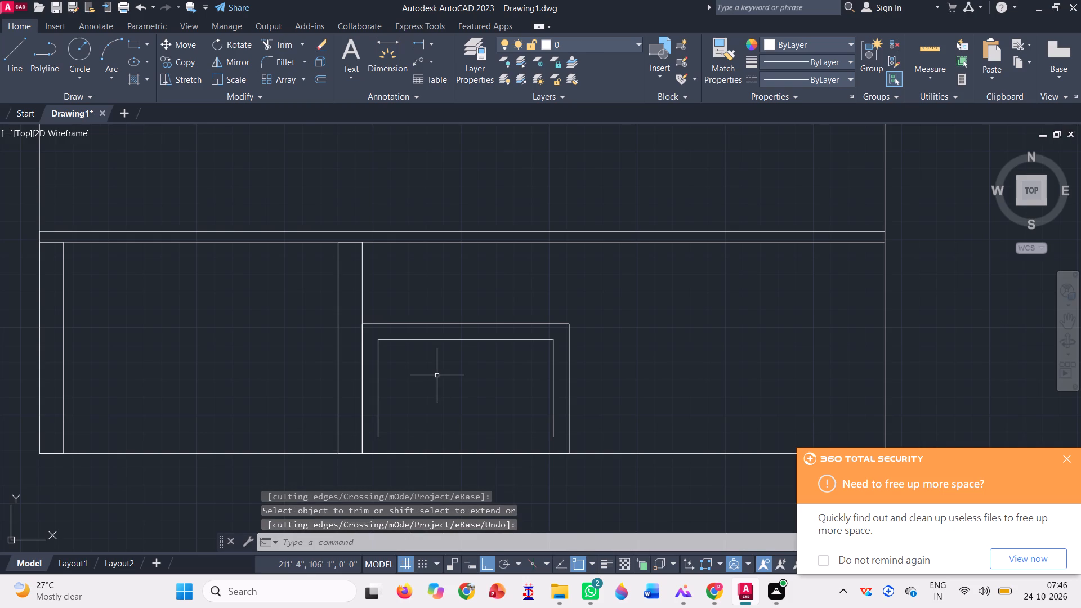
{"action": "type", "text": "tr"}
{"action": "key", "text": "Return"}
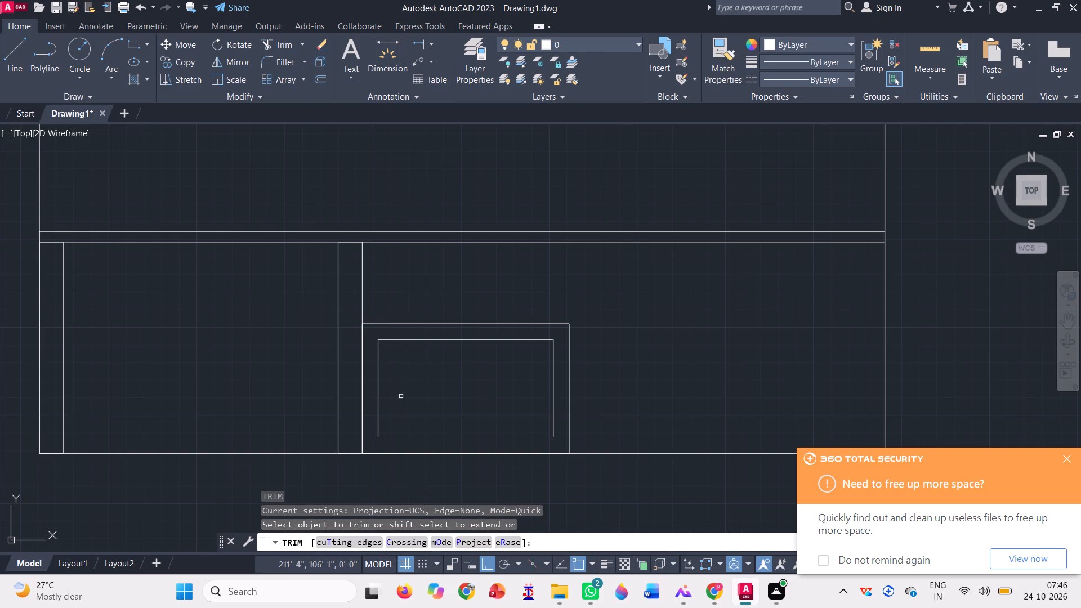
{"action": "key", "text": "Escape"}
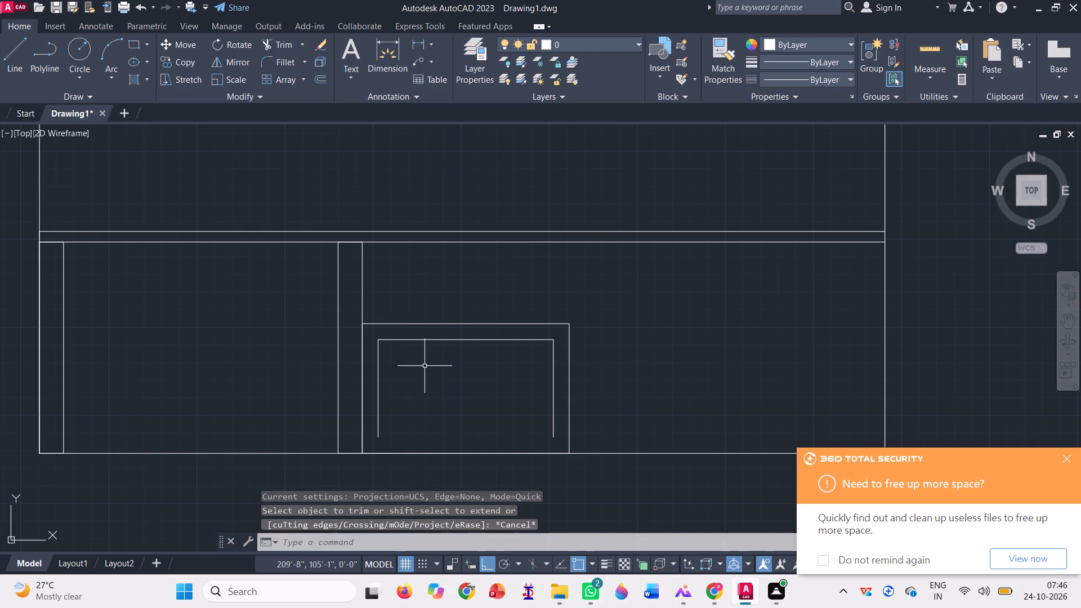
Extend both vertical sides of the inner offset rectangle down to the outline's bottom line.
{"action": "left_click", "coordinate": [305, 42]}
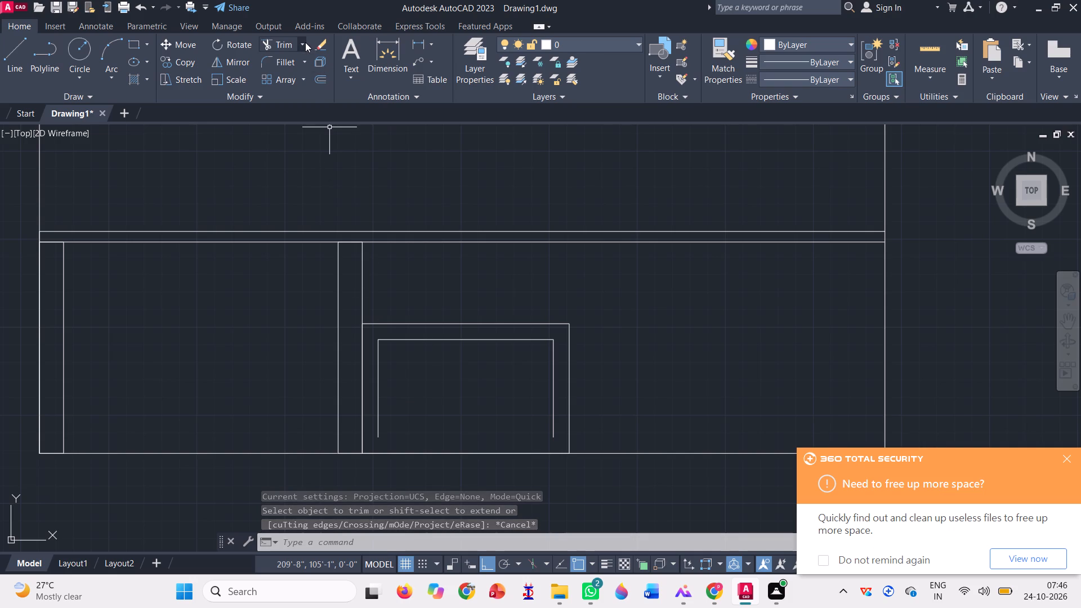
{"action": "left_click", "coordinate": [289, 101]}
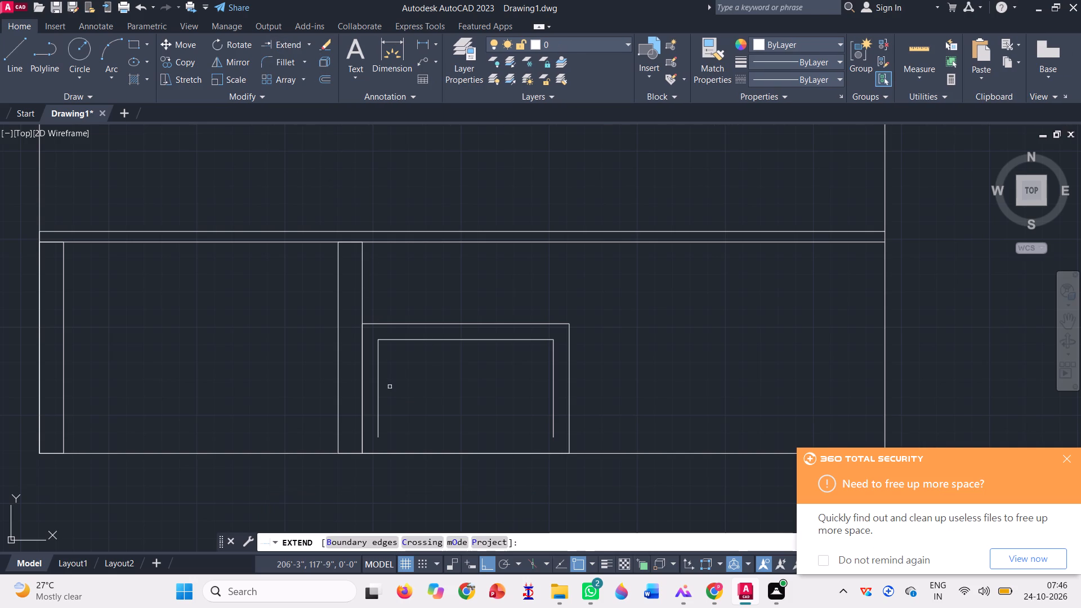
{"action": "left_click", "coordinate": [378, 392]}
{"action": "left_click", "coordinate": [556, 424]}
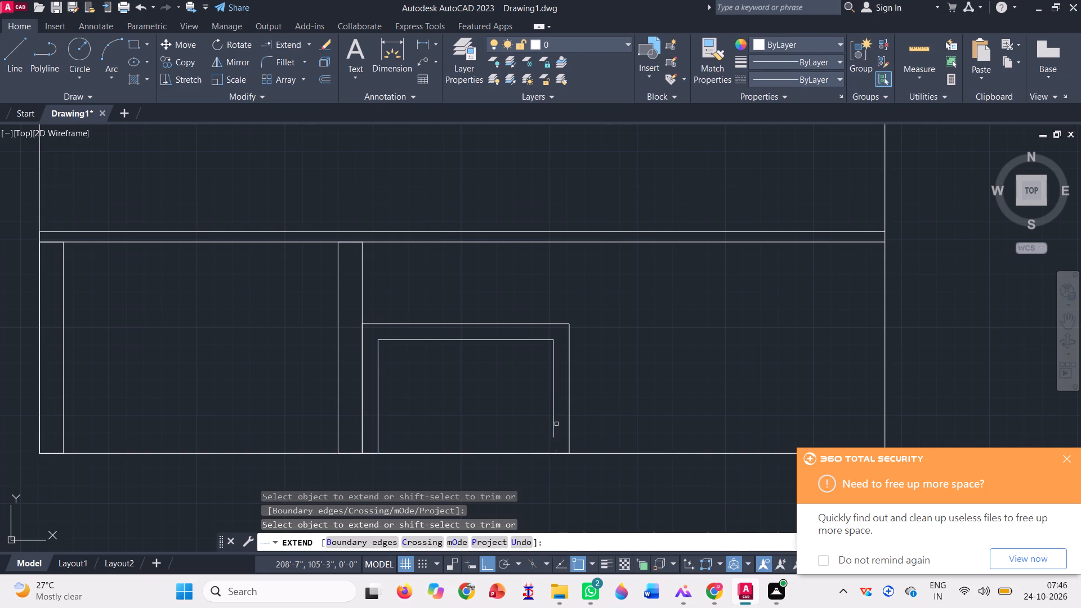
{"action": "left_click", "coordinate": [540, 417]}
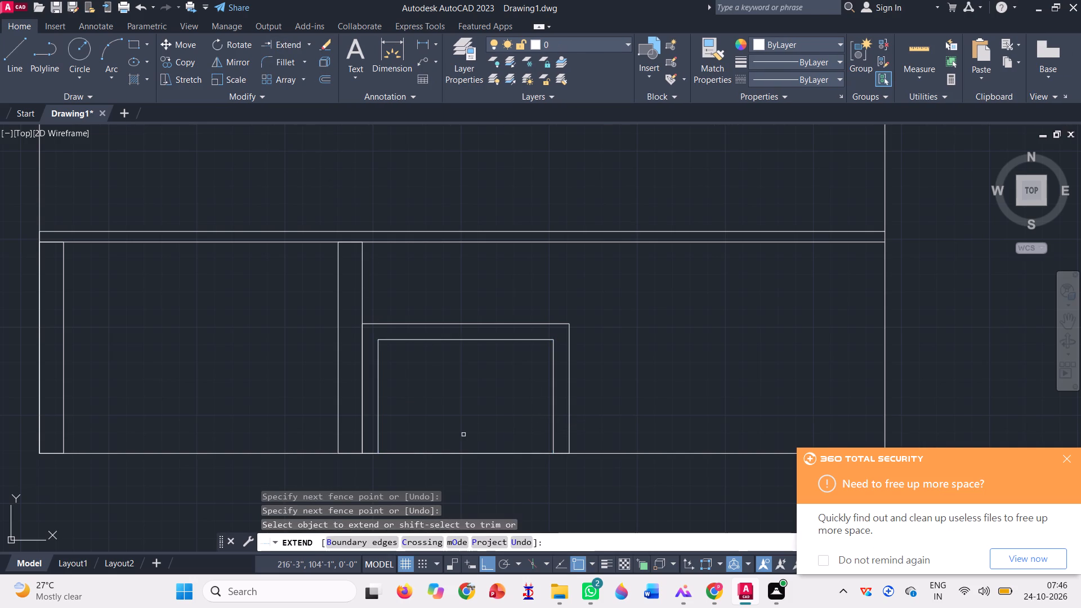
{"action": "key", "text": "Escape"}
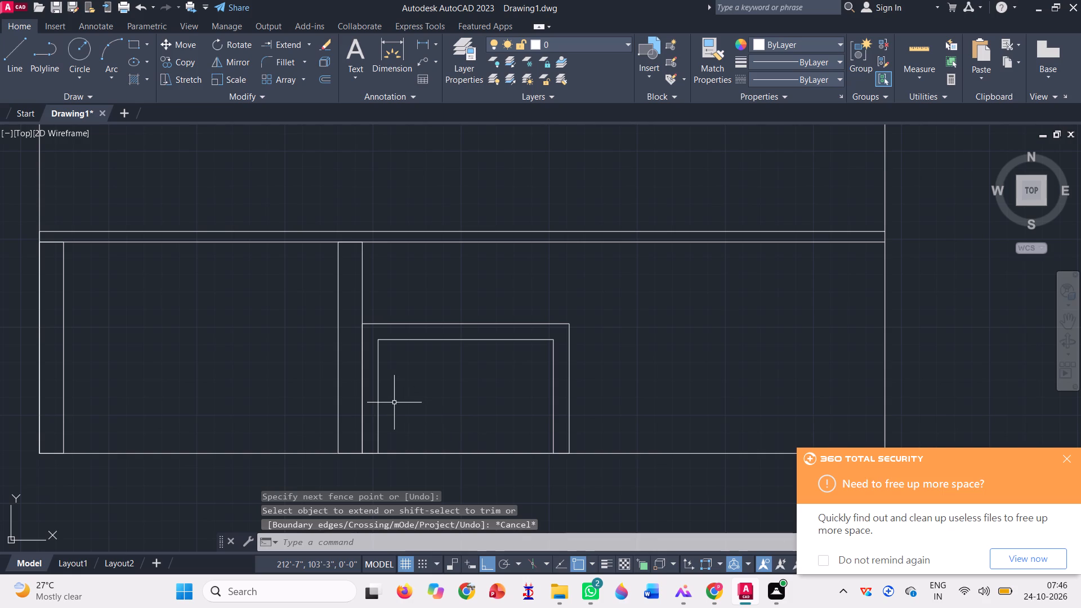
Draw a horizontal line from the inner offset shape's top-right corner to the outline's right side line.
{"action": "key", "text": "l"}
{"action": "key", "text": "Return"}
{"action": "scroll", "coordinate": [369, 386], "scroll_direction": "down", "scroll_amount": 1}
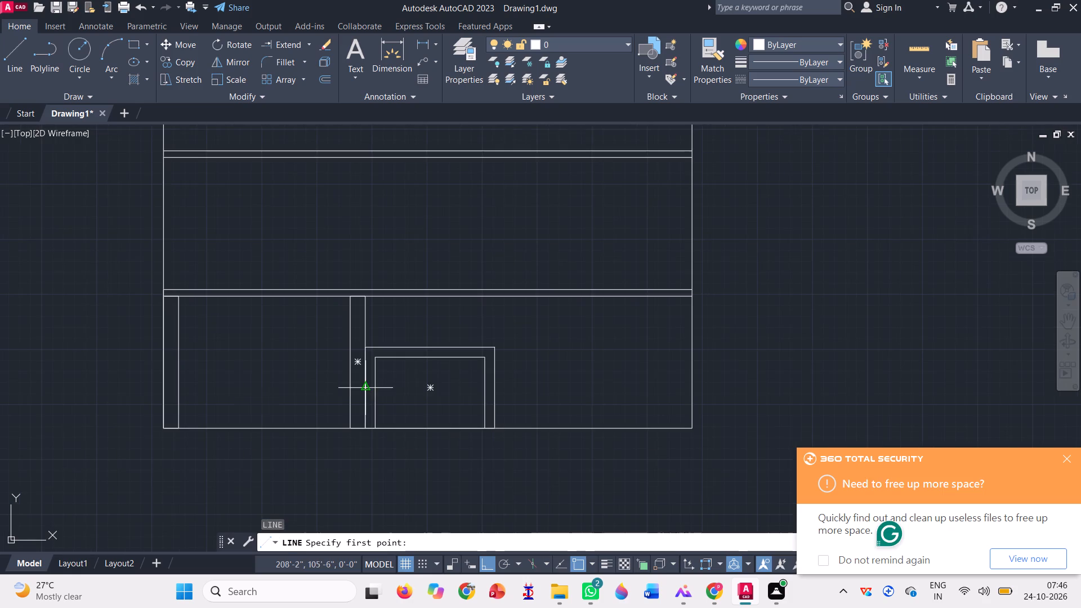
{"action": "scroll", "coordinate": [573, 388], "scroll_direction": "up", "scroll_amount": 1}
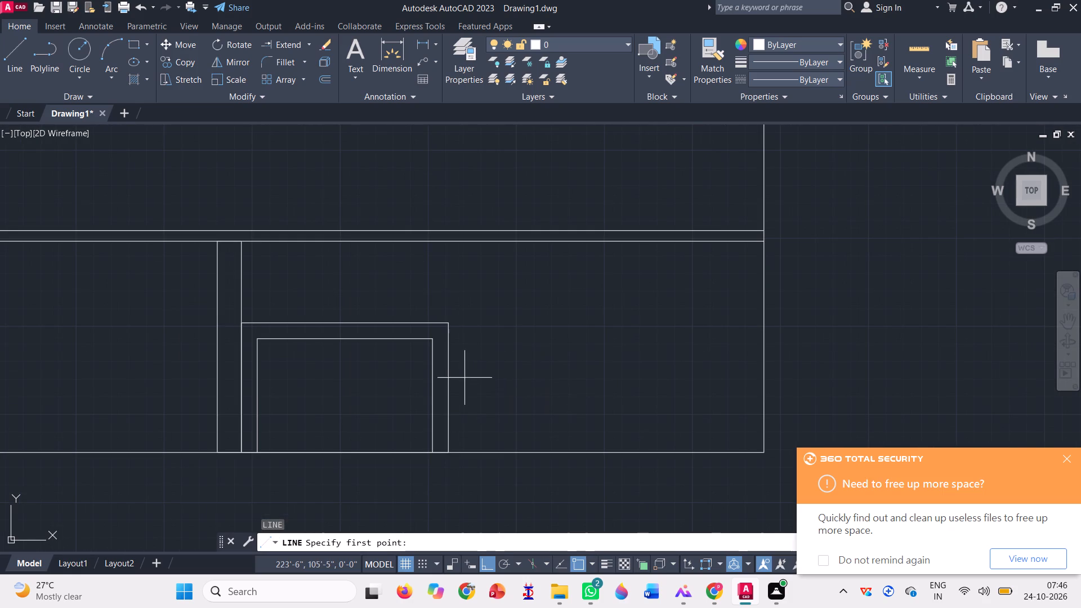
{"action": "left_click", "coordinate": [430, 336]}
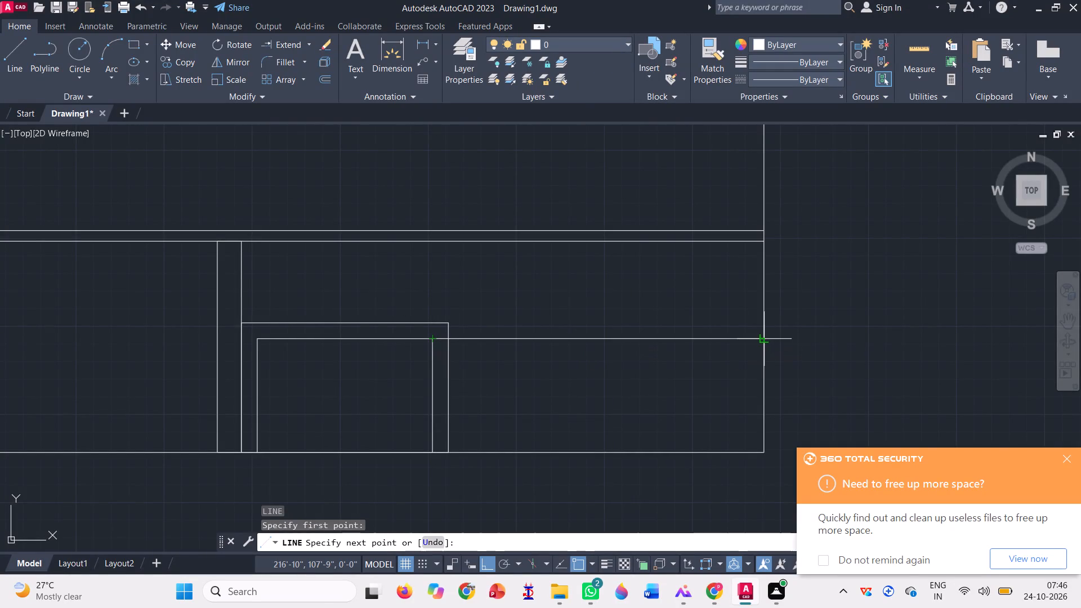
{"action": "left_click", "coordinate": [762, 337]}
{"action": "key", "text": "space"}
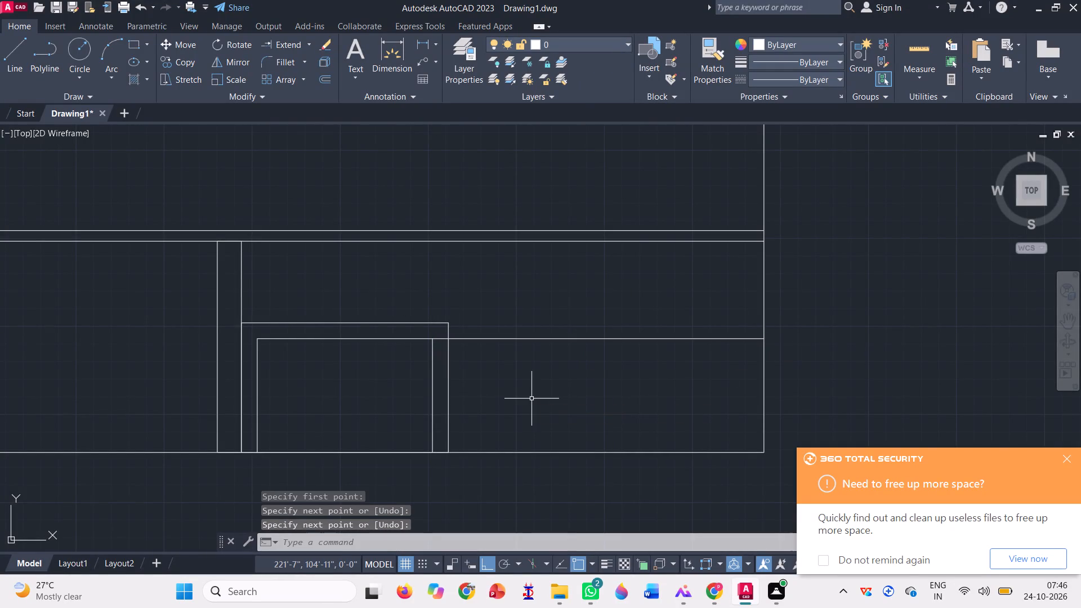
Trim away the part of the horizontal line that crosses between the nested shape's inner and outer right edges.
{"action": "left_click", "coordinate": [312, 45]}
{"action": "left_click", "coordinate": [291, 68]}
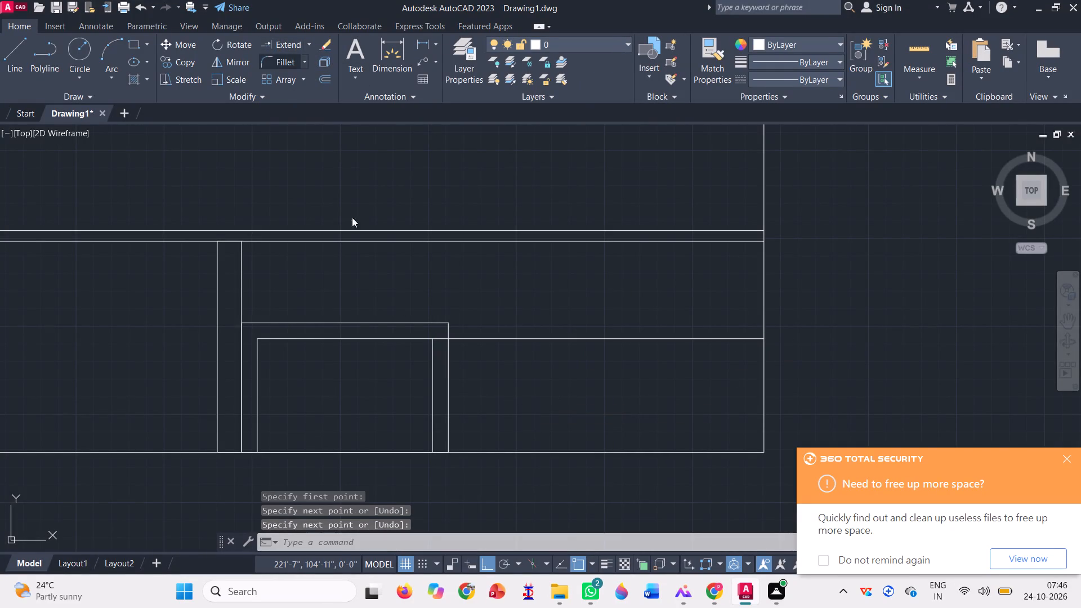
{"action": "left_click", "coordinate": [443, 335]}
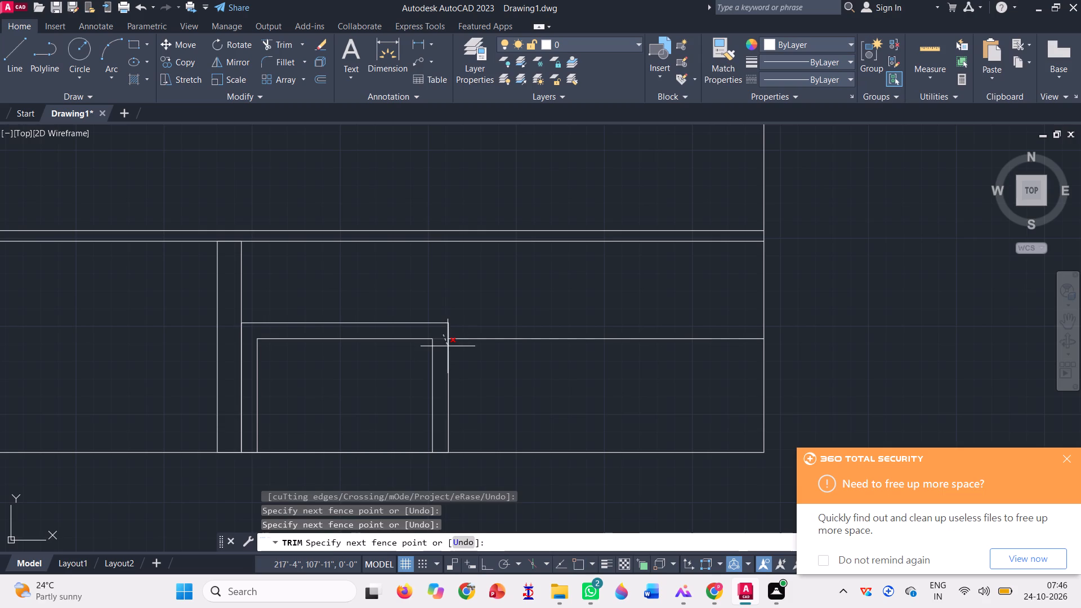
{"action": "left_click", "coordinate": [445, 346]}
{"action": "key", "text": "Escape"}
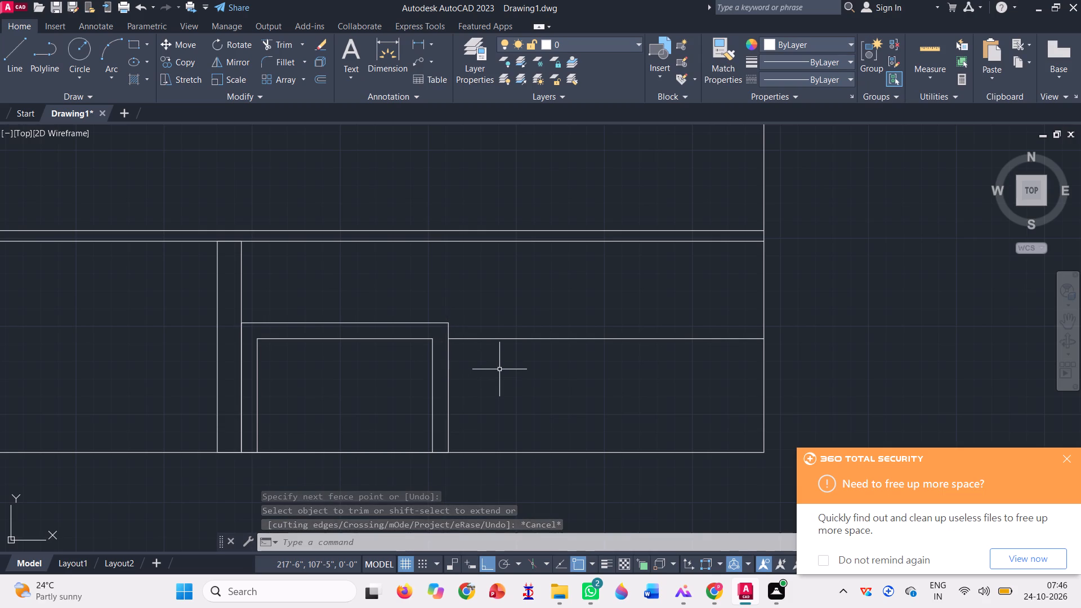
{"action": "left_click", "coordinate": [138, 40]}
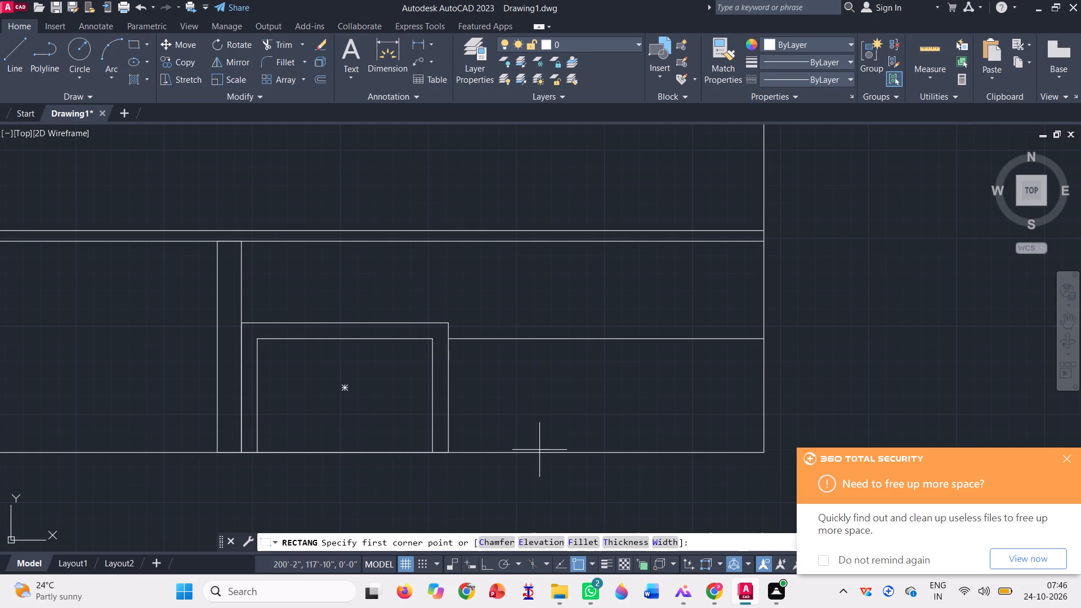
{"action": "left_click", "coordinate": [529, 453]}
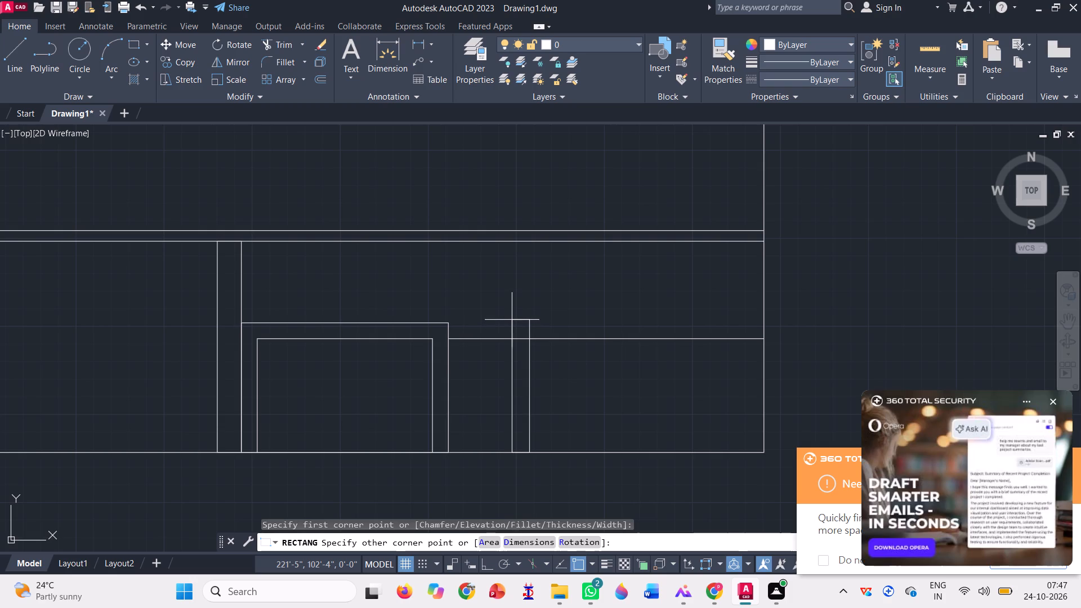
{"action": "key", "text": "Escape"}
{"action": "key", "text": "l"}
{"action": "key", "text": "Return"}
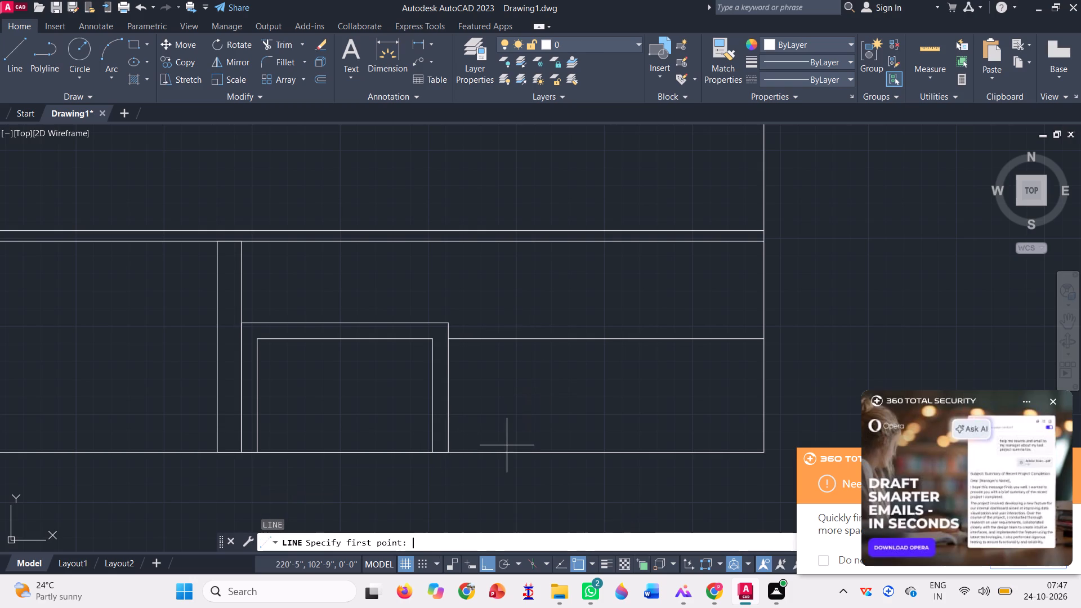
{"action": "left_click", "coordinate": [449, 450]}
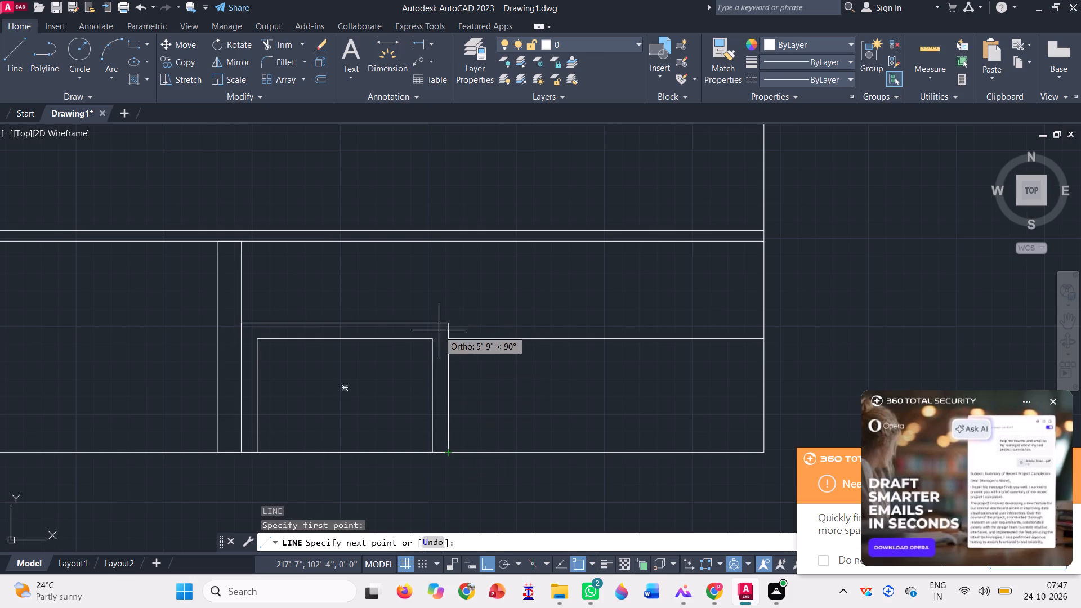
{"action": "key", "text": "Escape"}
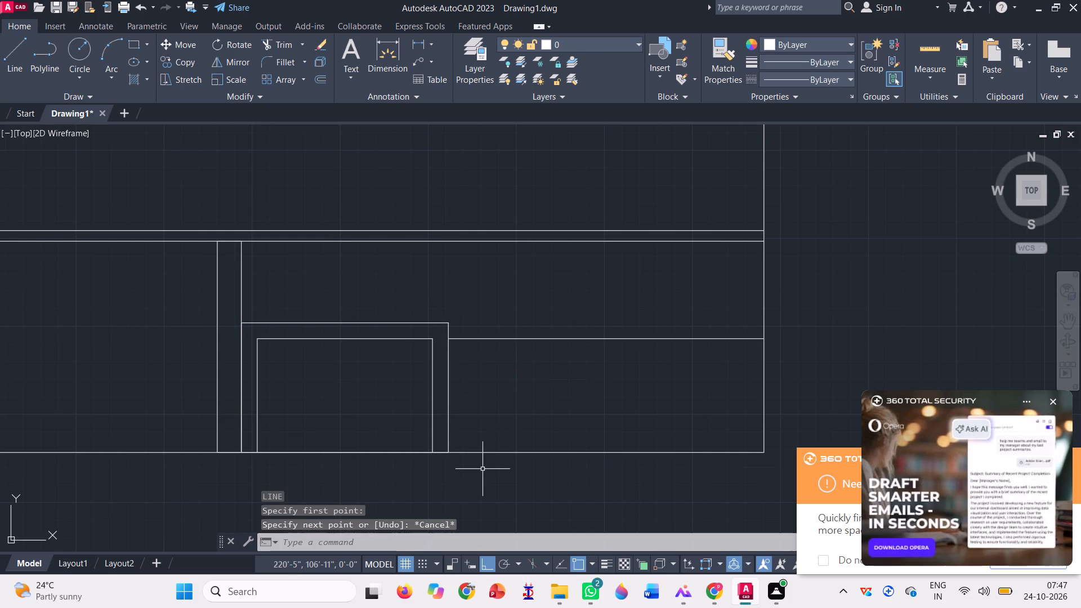
Draw a narrow rectangle over the nested shape's right leg, from its inner bottom corner to the outer top-right corner.
{"action": "left_click", "coordinate": [127, 42]}
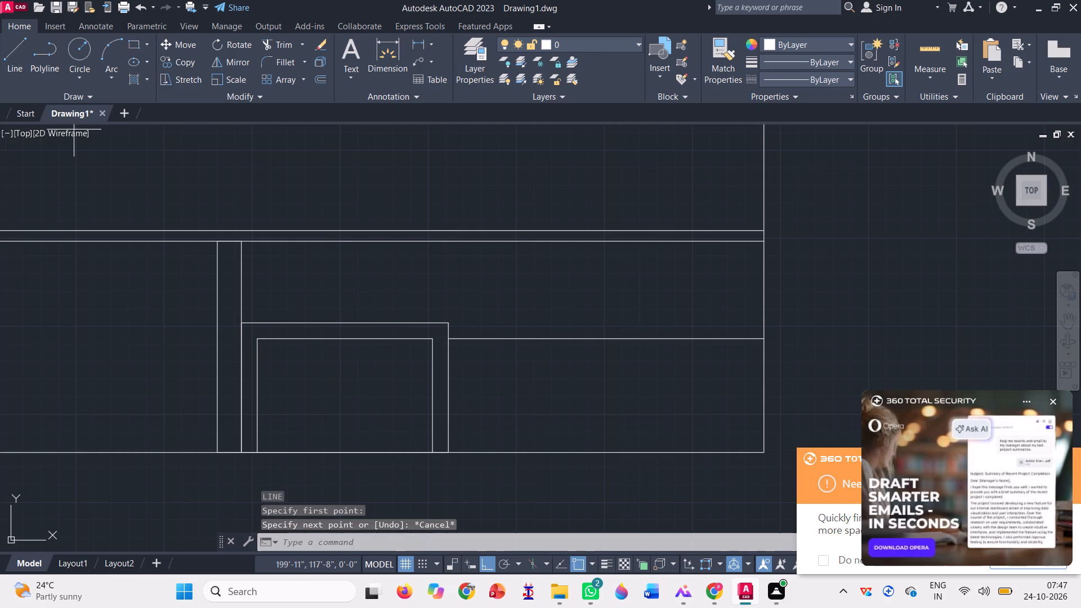
{"action": "left_click", "coordinate": [434, 449]}
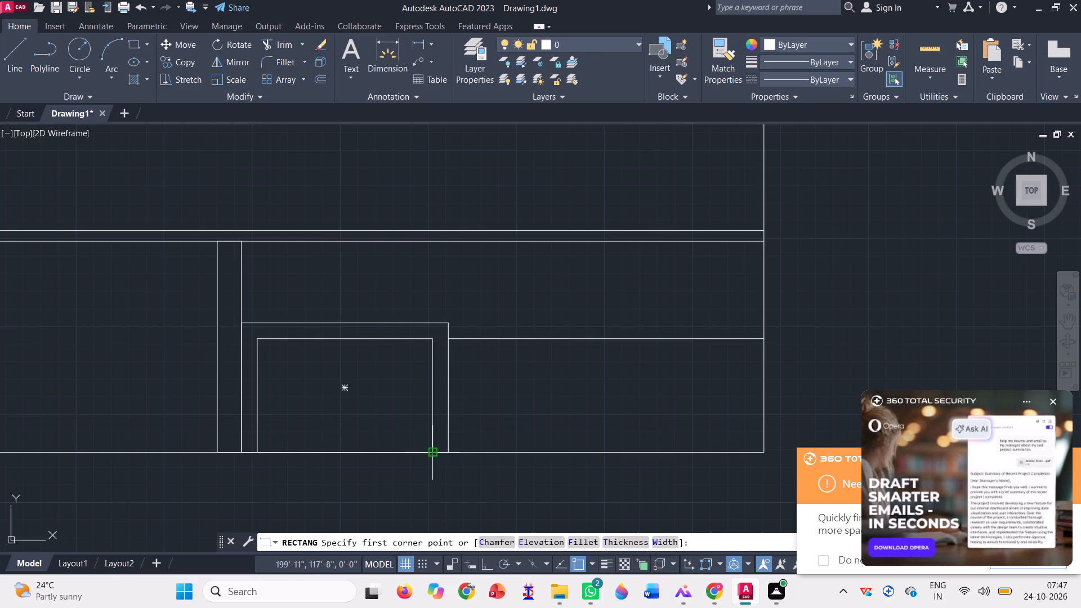
{"action": "left_click", "coordinate": [446, 321]}
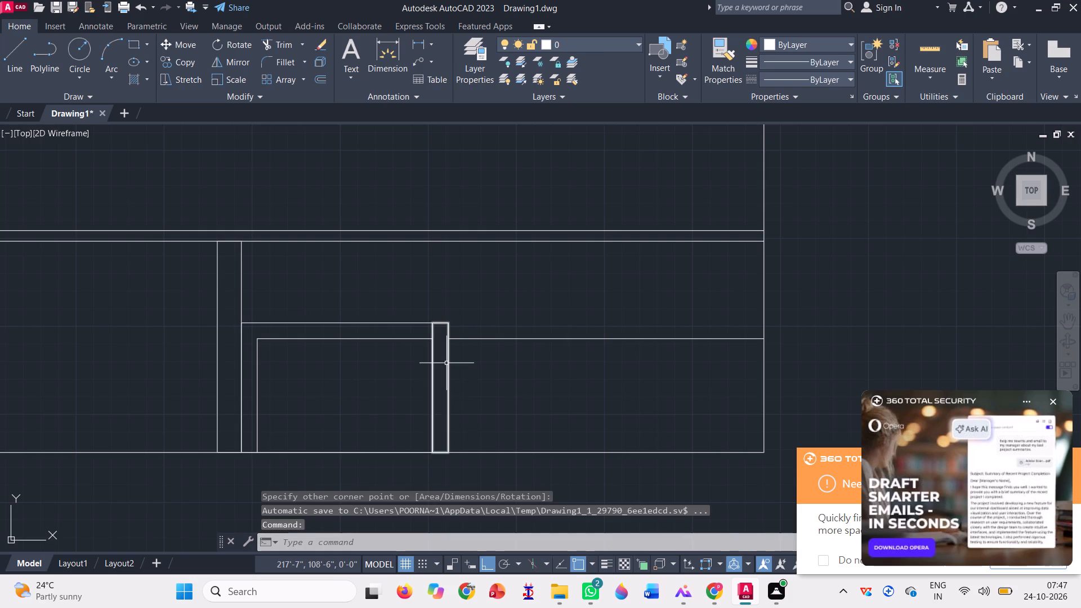
Move the narrow rectangle right along the outline's bottom line into the open area beside the nested shape.
{"action": "type", "text": "m"}
{"action": "key", "text": "space"}
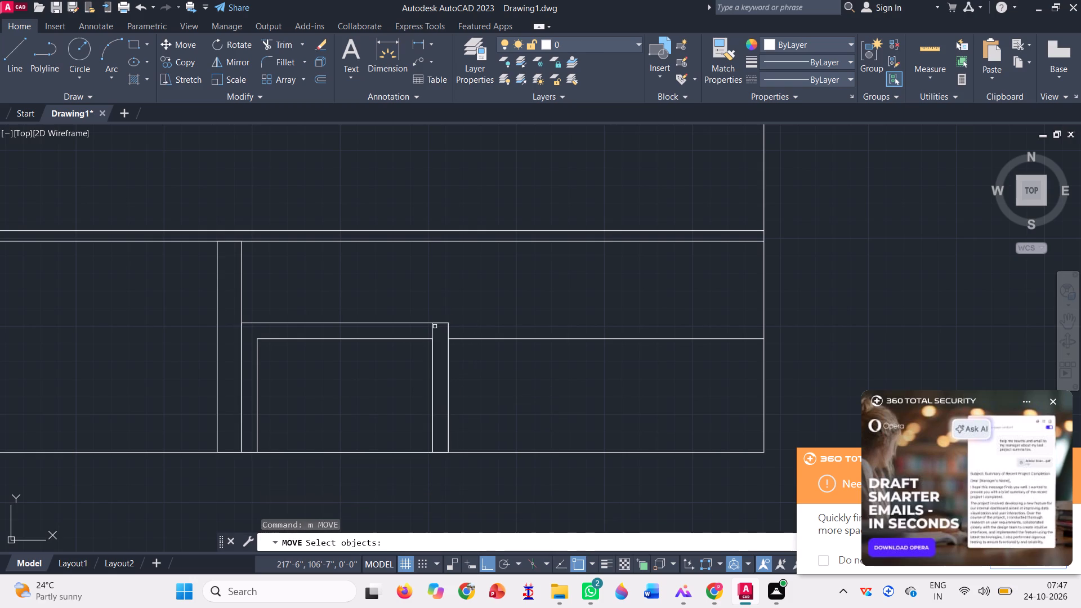
{"action": "left_click", "coordinate": [434, 328]}
{"action": "key", "text": "space"}
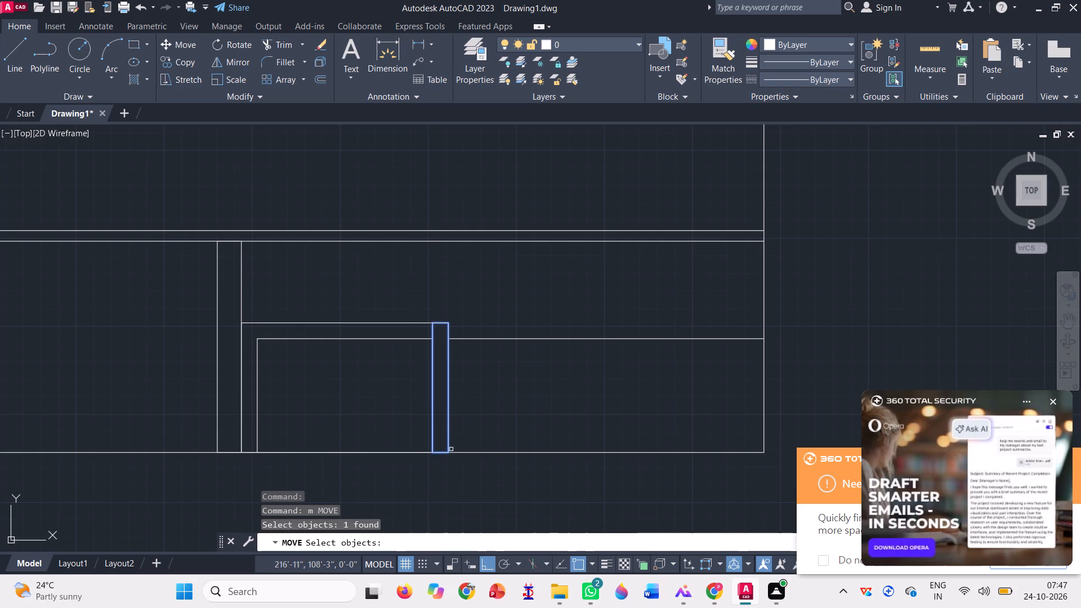
{"action": "left_click", "coordinate": [436, 448]}
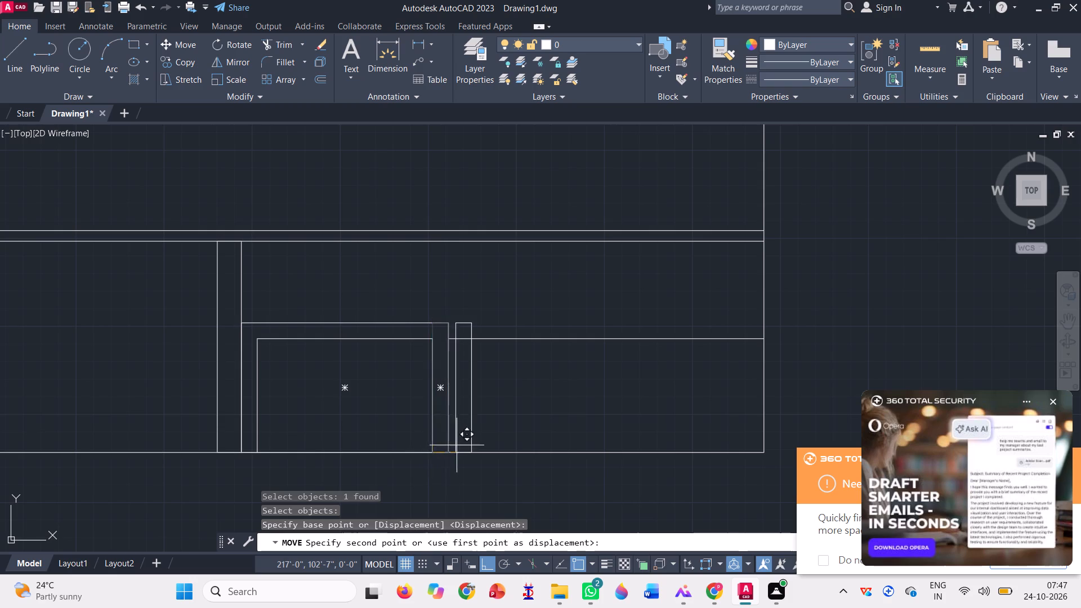
{"action": "left_click", "coordinate": [496, 448]}
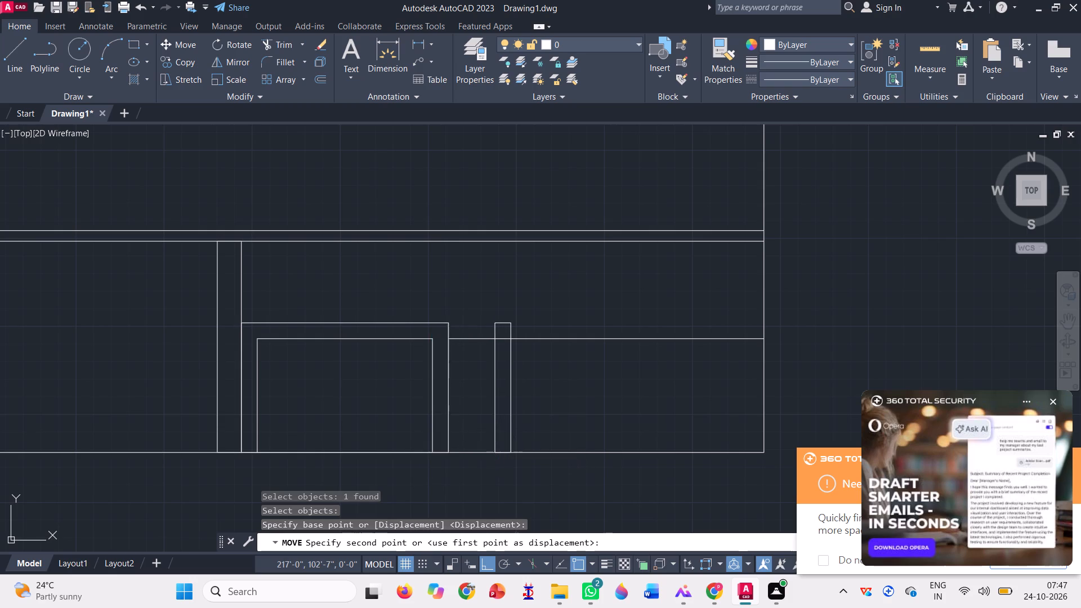
Copy the narrow rectangle twice to the right along the bottom line, leaving small, roughly even gaps between the three.
{"action": "key", "text": "c"}
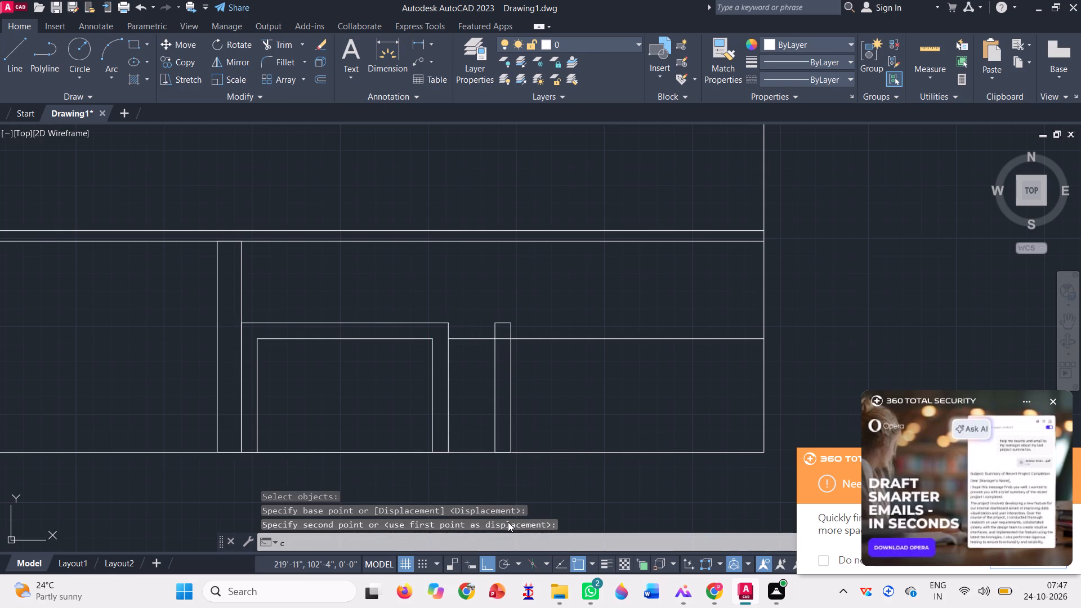
{"action": "type", "text": "o"}
{"action": "key", "text": "space"}
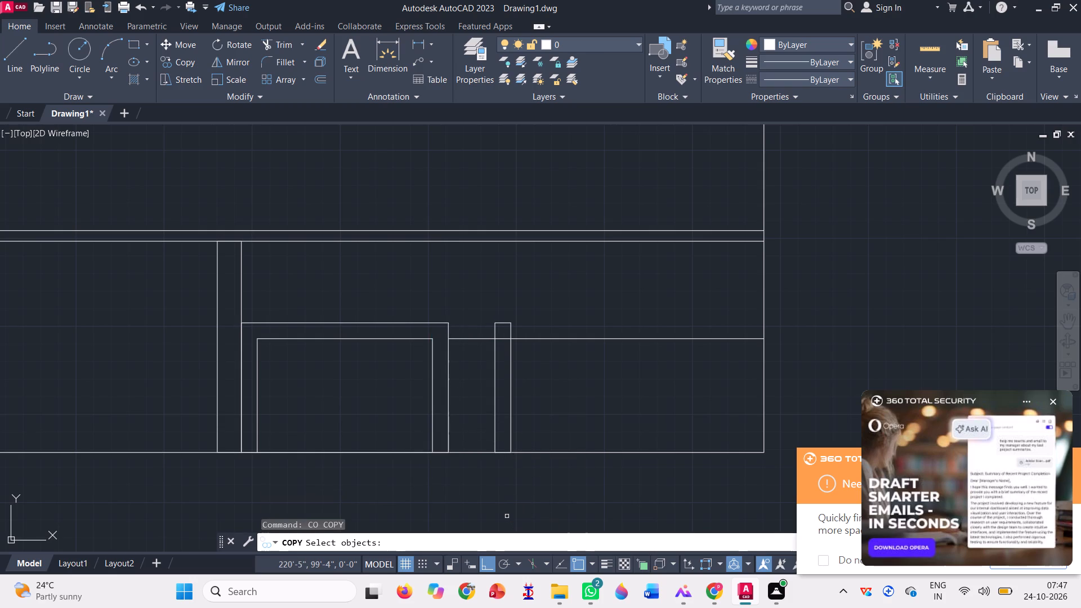
{"action": "left_click", "coordinate": [511, 423]}
{"action": "key", "text": "space"}
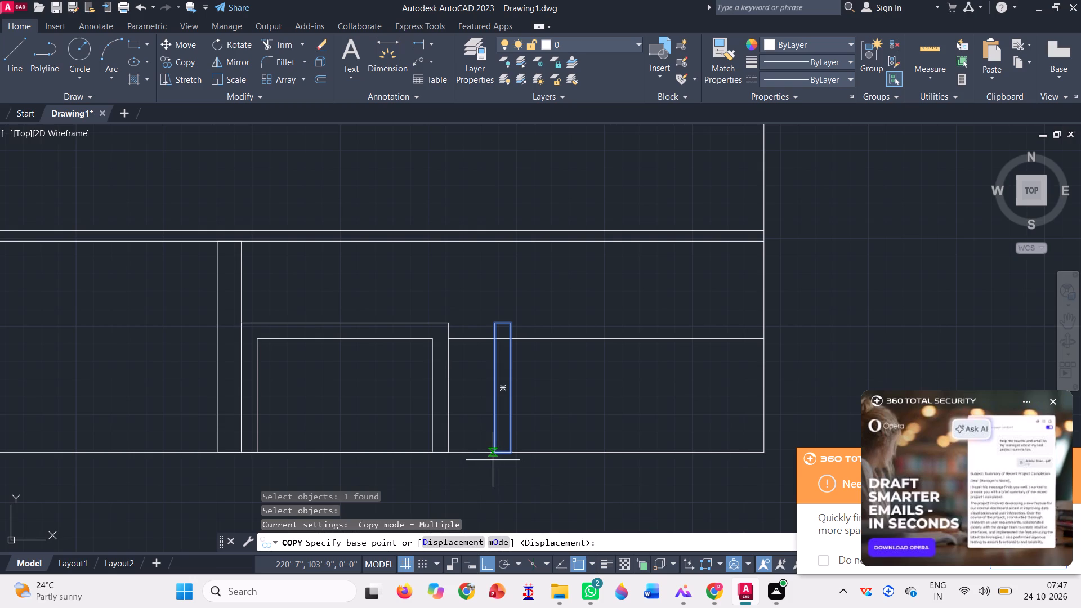
{"action": "left_click", "coordinate": [492, 452]}
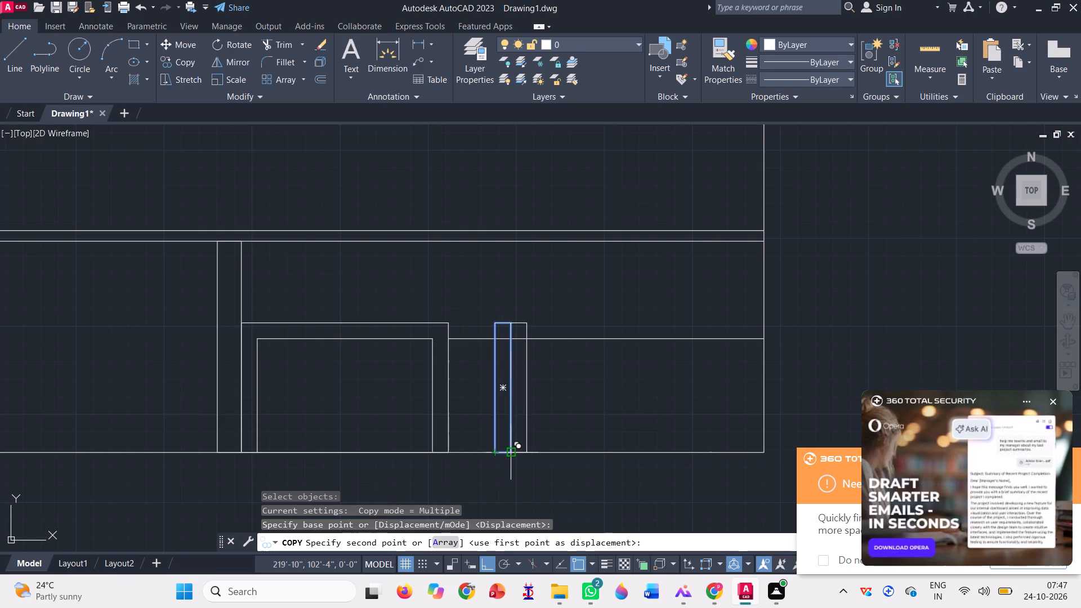
{"action": "left_click", "coordinate": [521, 455]}
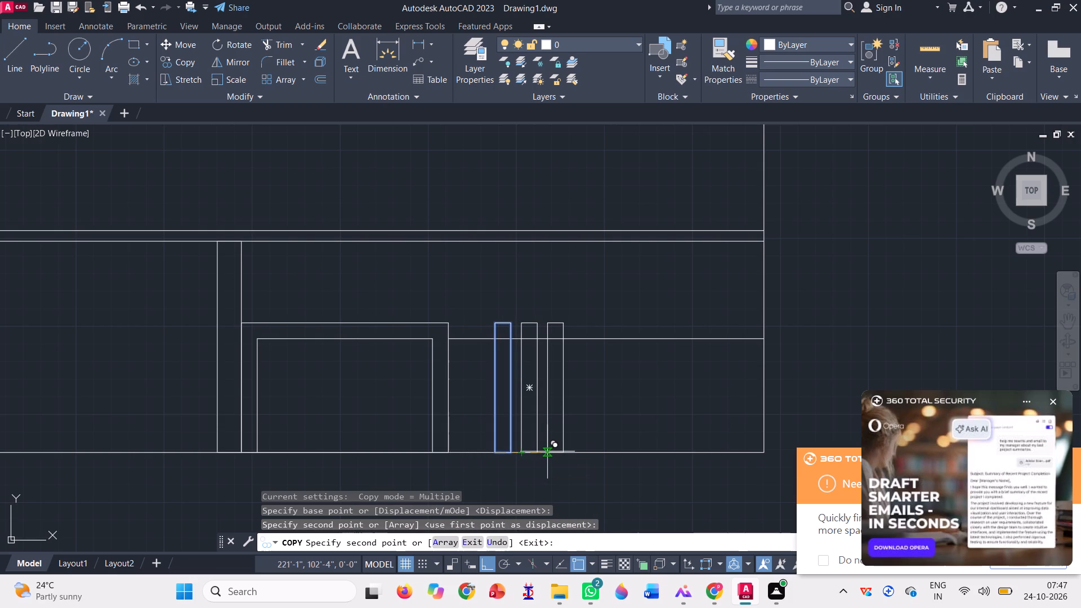
{"action": "left_click", "coordinate": [547, 450]}
{"action": "key", "text": "space"}
Draw a vertical line from the outline's bottom line up to the horizontal line, just right of the three narrow rectangles.
{"action": "scroll", "coordinate": [493, 495], "scroll_direction": "down", "scroll_amount": 1}
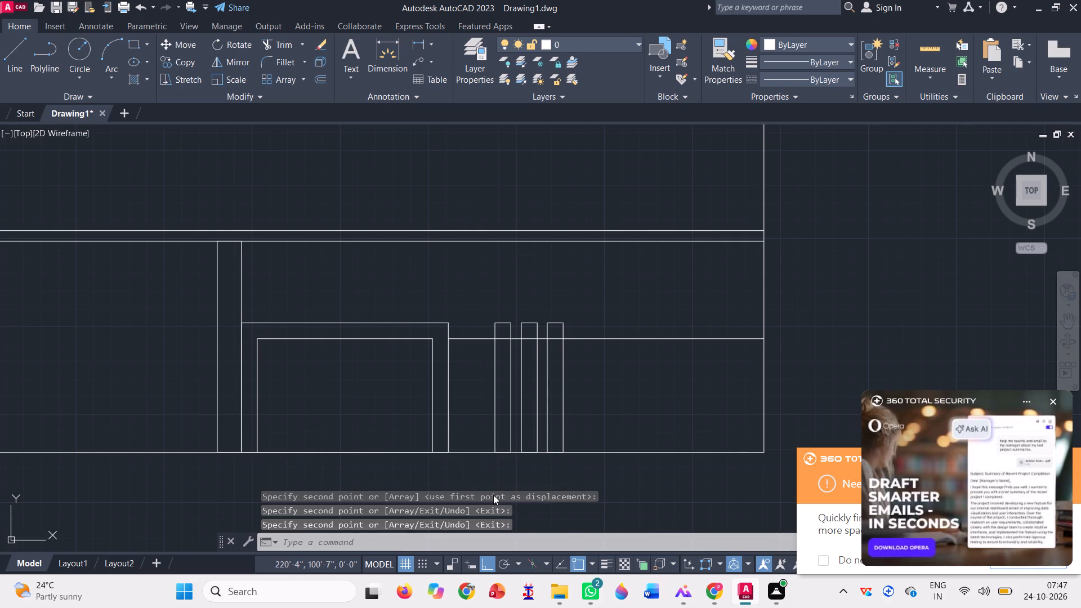
{"action": "scroll", "coordinate": [534, 470], "scroll_direction": "down", "scroll_amount": 1}
{"action": "key", "text": "l"}
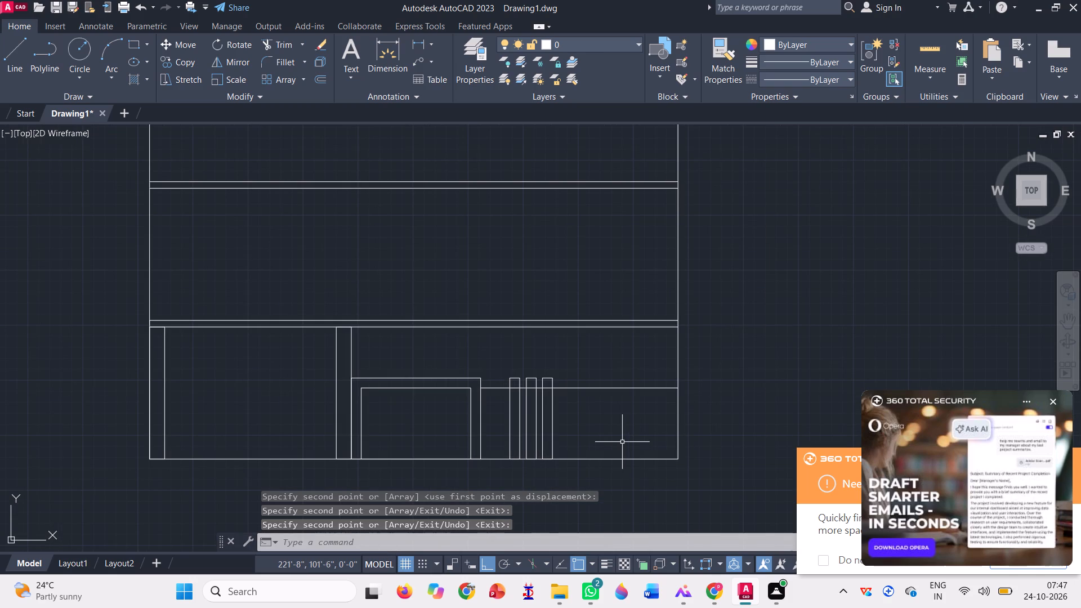
{"action": "key", "text": "Return"}
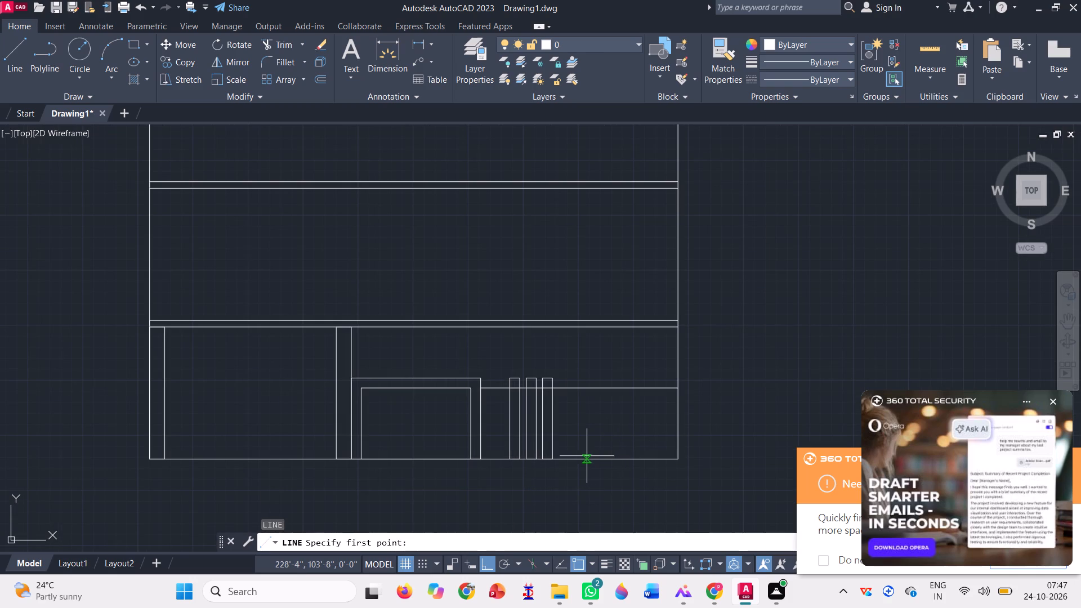
{"action": "left_click", "coordinate": [579, 459]}
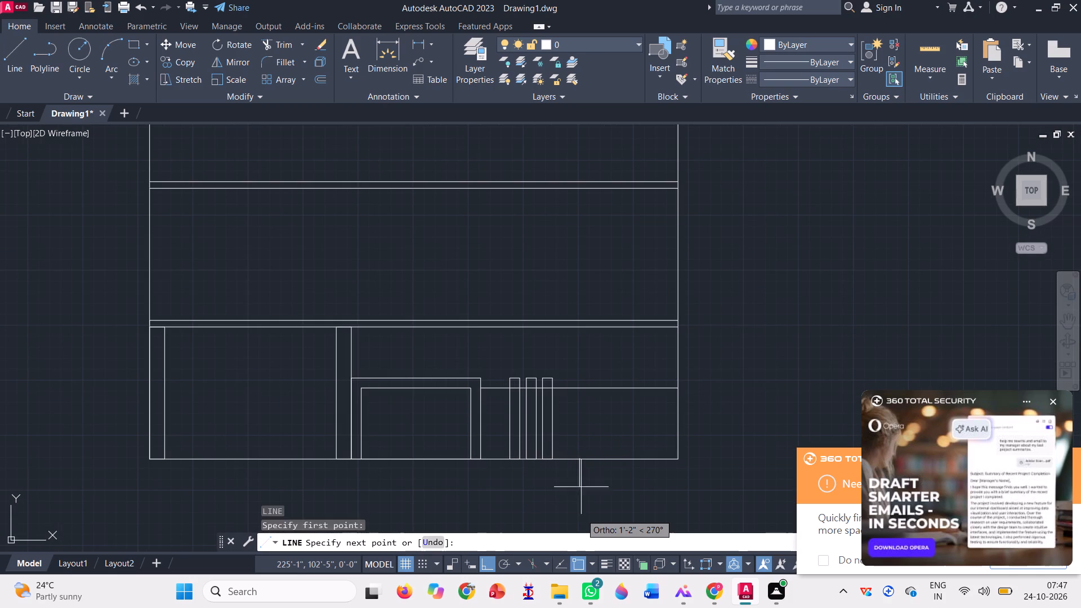
{"action": "scroll", "coordinate": [581, 514], "scroll_direction": "down", "scroll_amount": 1}
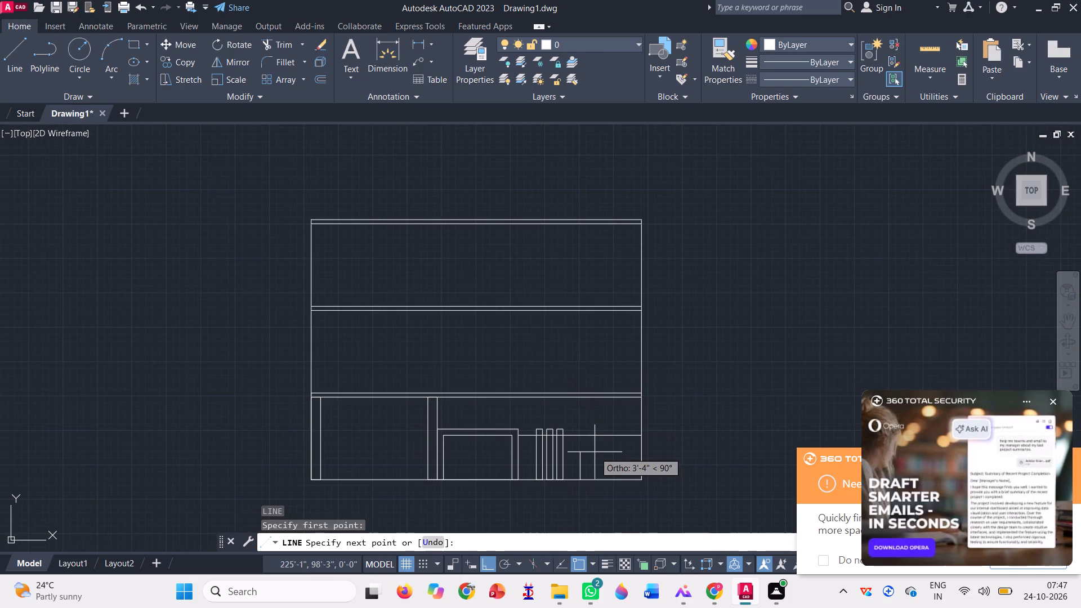
{"action": "scroll", "coordinate": [595, 451], "scroll_direction": "up", "scroll_amount": 2}
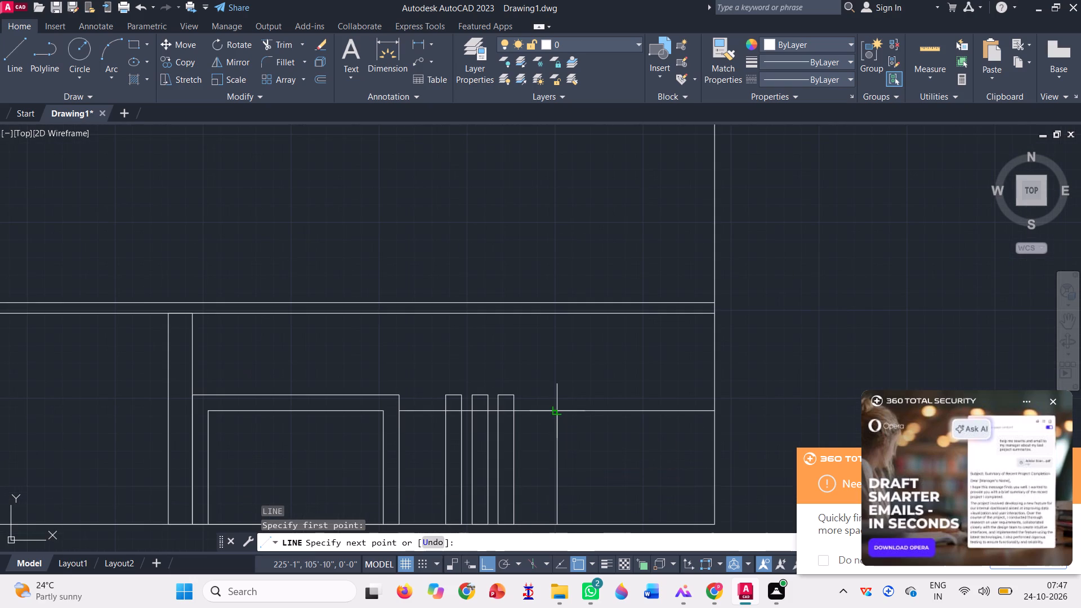
{"action": "left_click", "coordinate": [555, 408]}
{"action": "scroll", "coordinate": [560, 410], "scroll_direction": "down", "scroll_amount": 1}
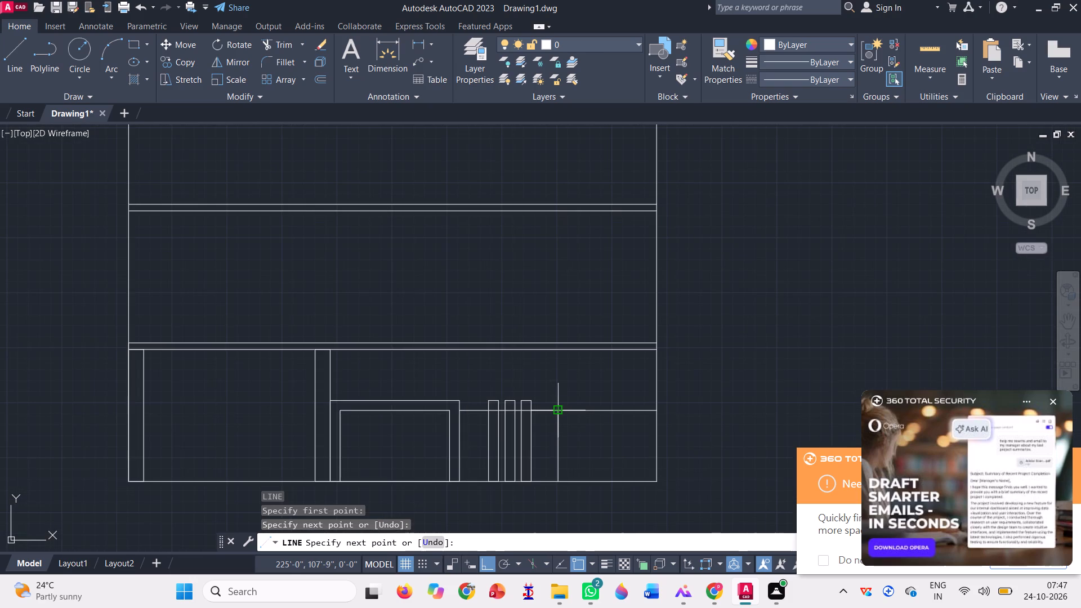
{"action": "scroll", "coordinate": [561, 410], "scroll_direction": "down", "scroll_amount": 1}
{"action": "key", "text": "space"}
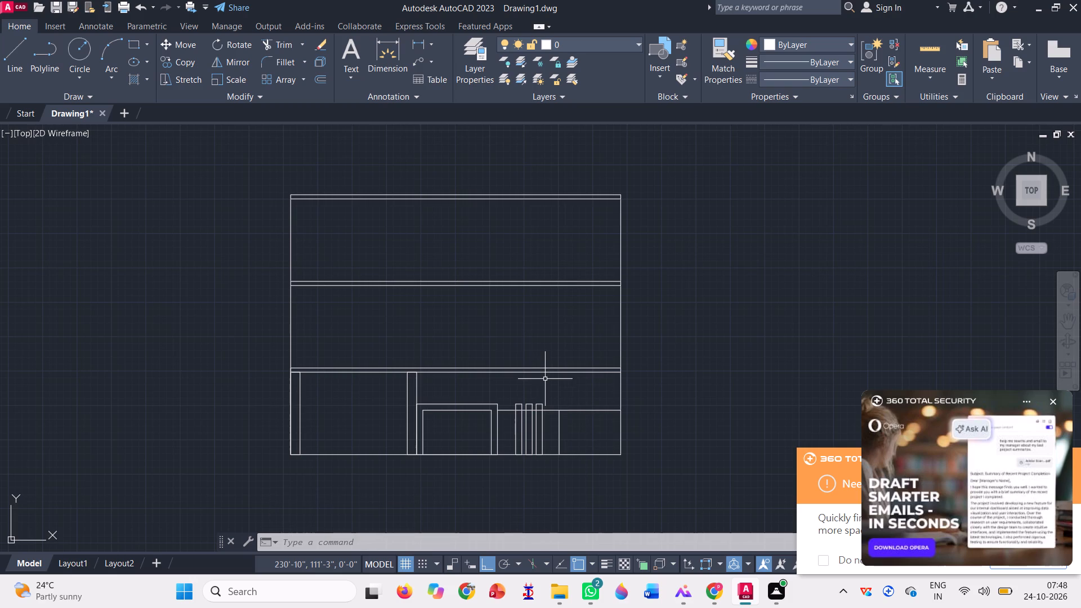
Draw a vertical line about 24' long from just above the bottom bay's horizontal line up to the top wall's lower line.
{"action": "key", "text": "l"}
{"action": "key", "text": "Return"}
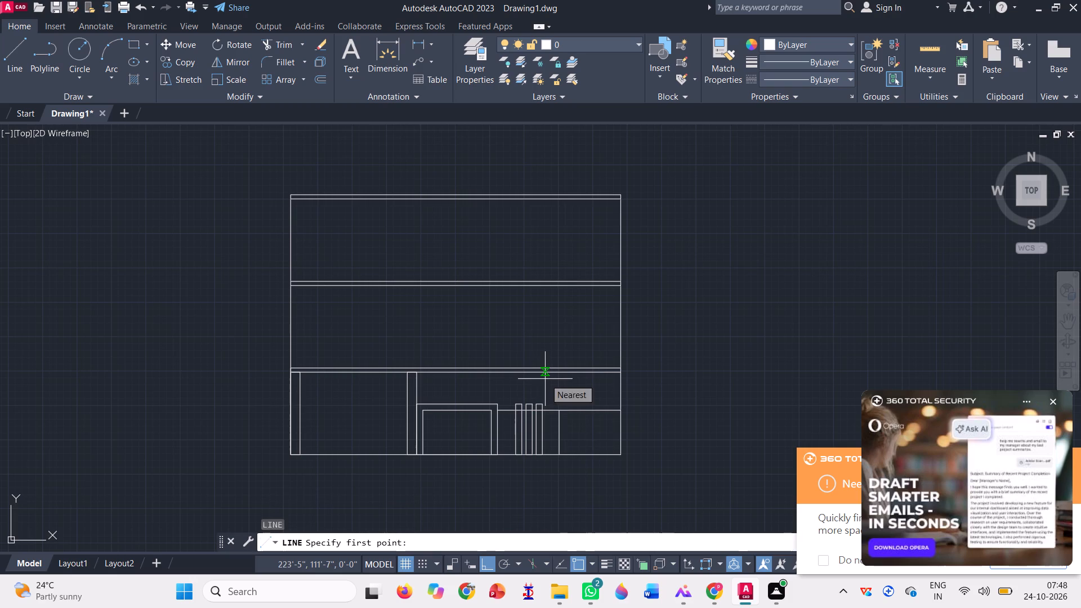
{"action": "scroll", "coordinate": [522, 368], "scroll_direction": "up", "scroll_amount": 1}
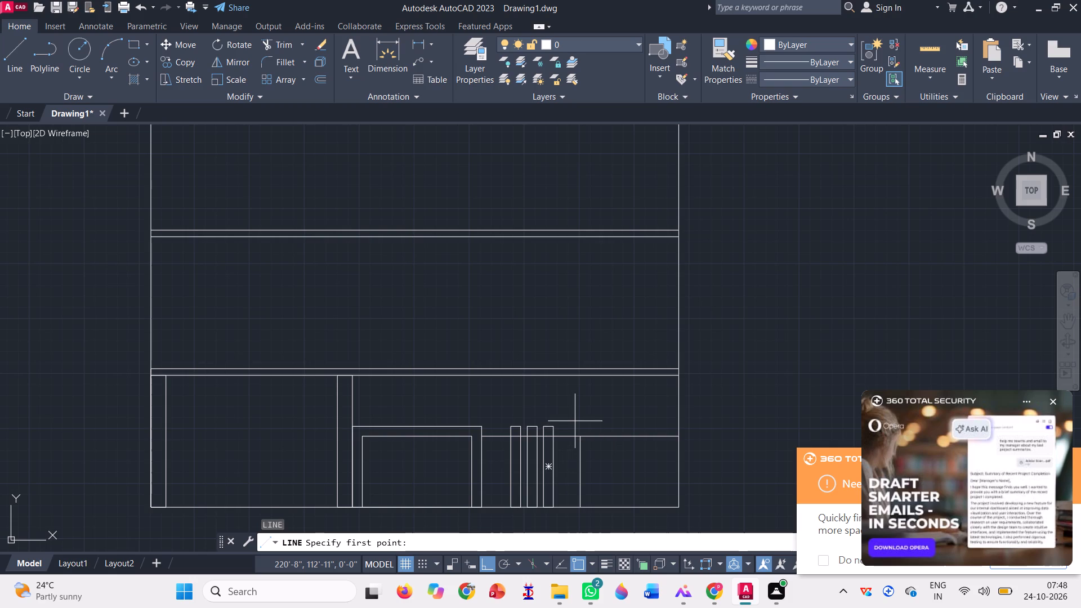
{"action": "left_click", "coordinate": [574, 419]}
{"action": "scroll", "coordinate": [564, 464], "scroll_direction": "down", "scroll_amount": 1}
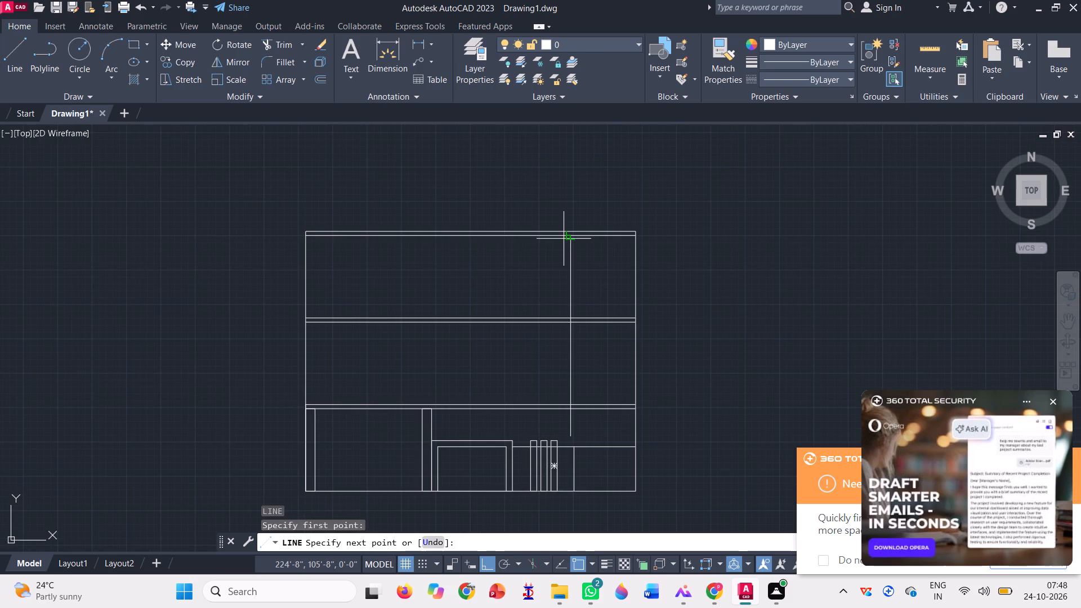
{"action": "scroll", "coordinate": [574, 238], "scroll_direction": "up", "scroll_amount": 3}
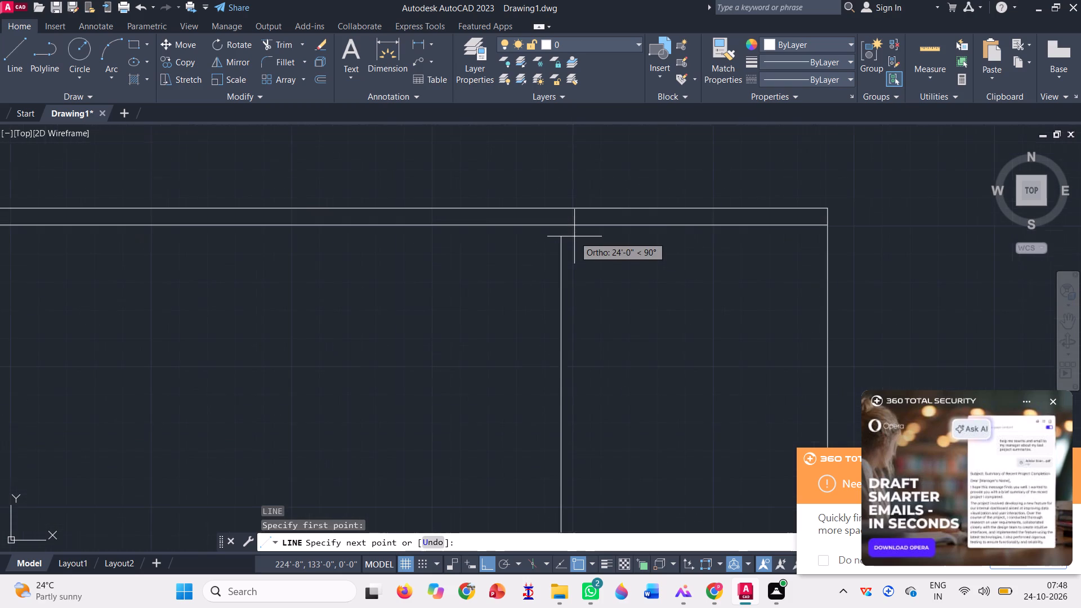
{"action": "left_click", "coordinate": [563, 225]}
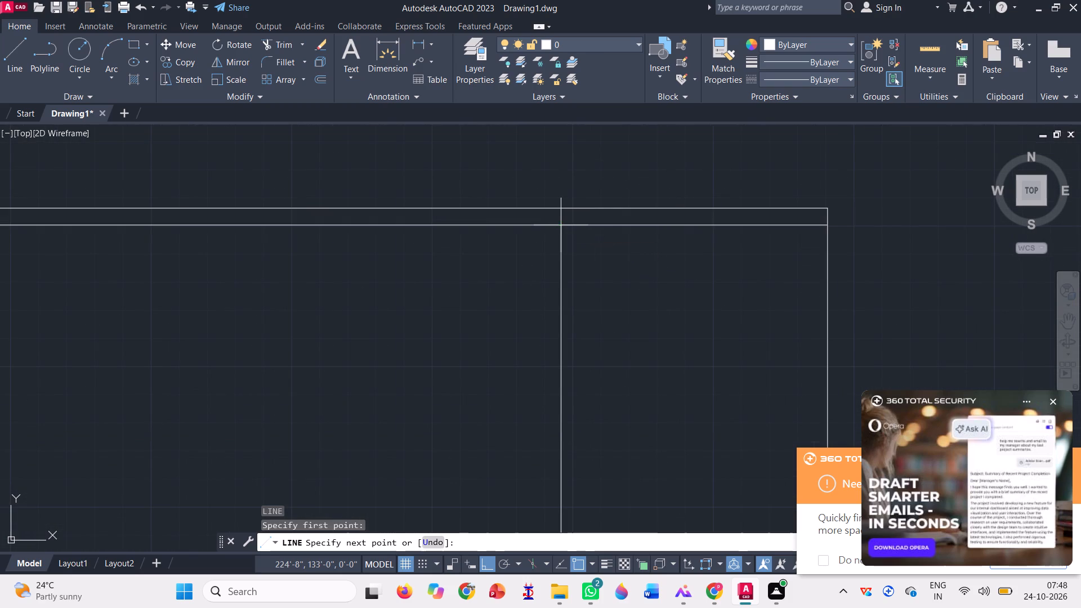
{"action": "key", "text": "space"}
{"action": "scroll", "coordinate": [583, 231], "scroll_direction": "down", "scroll_amount": 3}
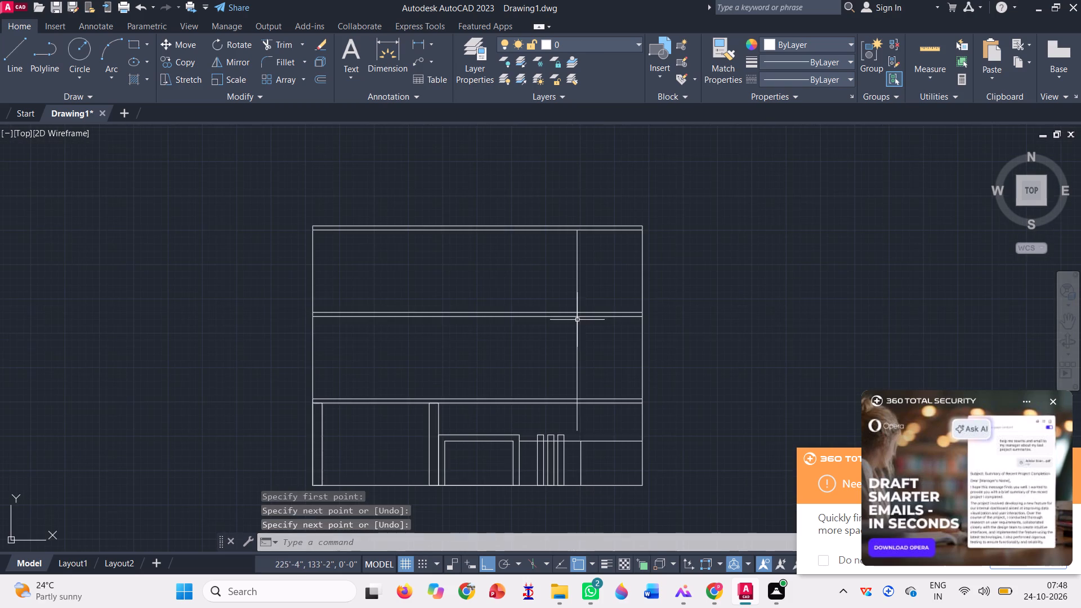
Trim away the horizontal line's segments inside the three narrow rectangles in the bottom bay.
{"action": "scroll", "coordinate": [588, 441], "scroll_direction": "up", "scroll_amount": 1}
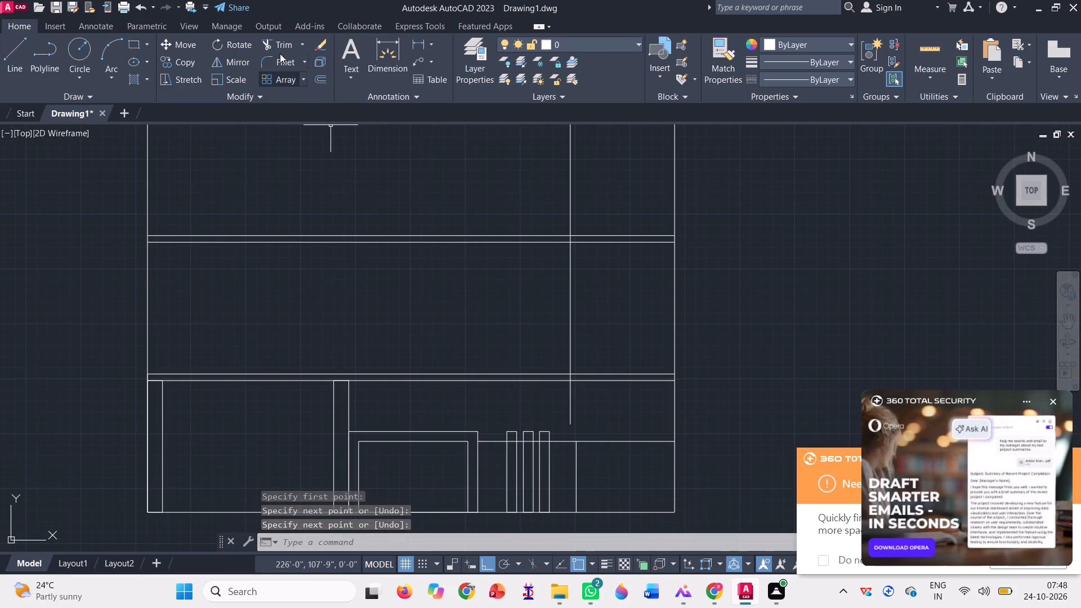
{"action": "left_click", "coordinate": [279, 41]}
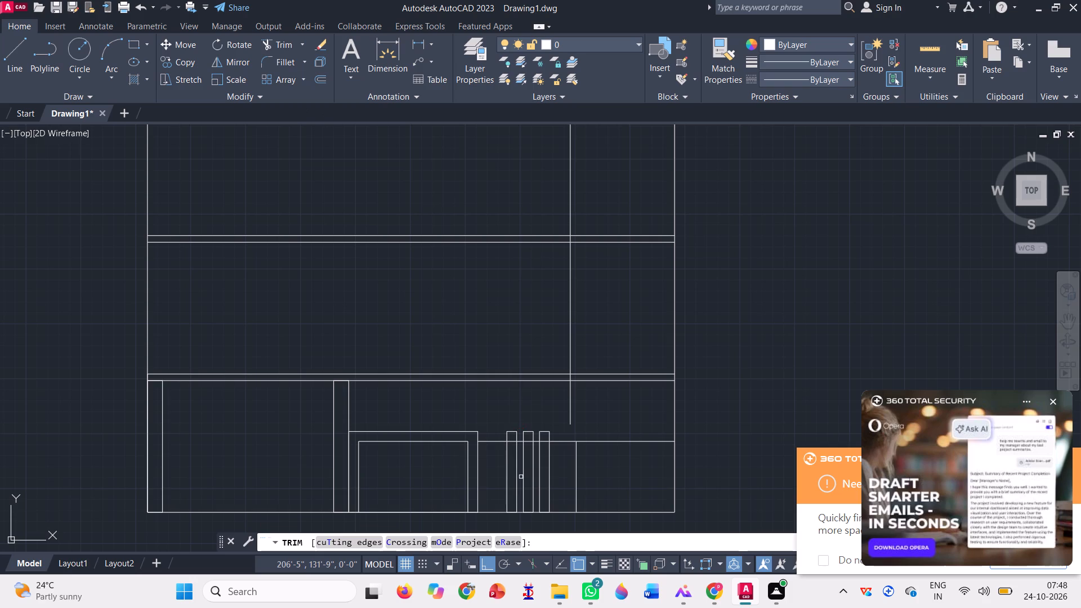
{"action": "scroll", "coordinate": [512, 445], "scroll_direction": "up", "scroll_amount": 3}
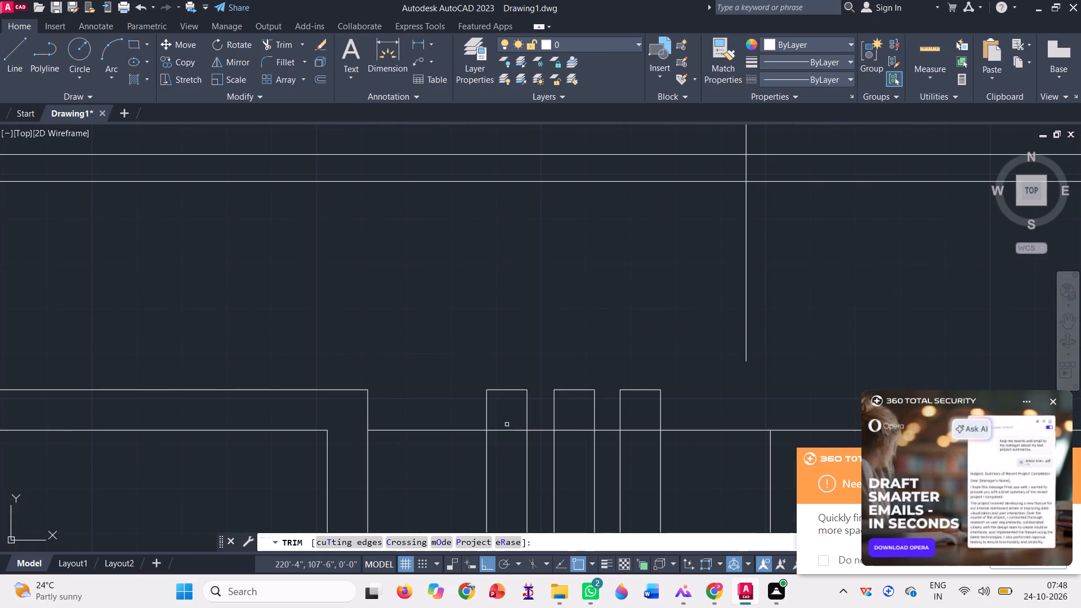
{"action": "left_click", "coordinate": [507, 424]}
{"action": "left_click", "coordinate": [500, 449]}
{"action": "left_click", "coordinate": [577, 424]}
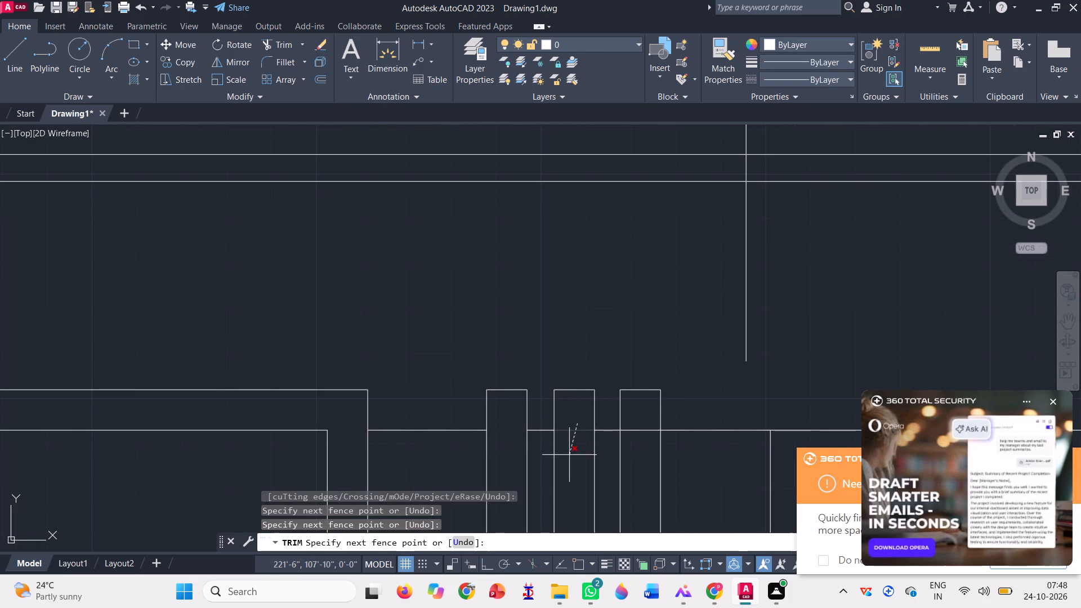
{"action": "left_click", "coordinate": [575, 444]}
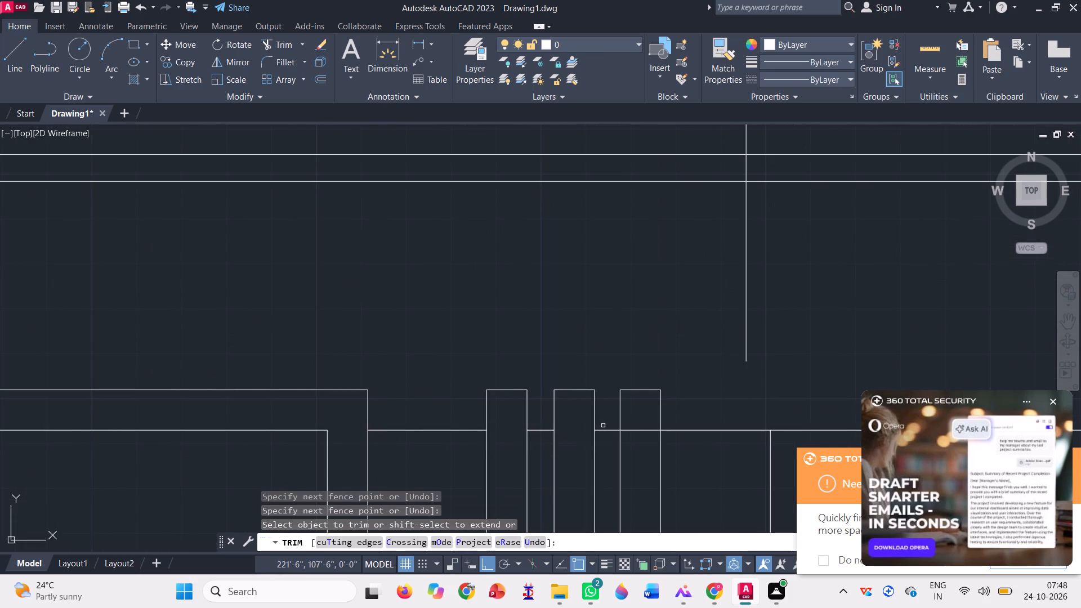
{"action": "left_click", "coordinate": [635, 414]}
{"action": "left_click", "coordinate": [641, 442]}
{"action": "scroll", "coordinate": [520, 434], "scroll_direction": "down", "scroll_amount": 1}
{"action": "scroll", "coordinate": [561, 413], "scroll_direction": "down", "scroll_amount": 2}
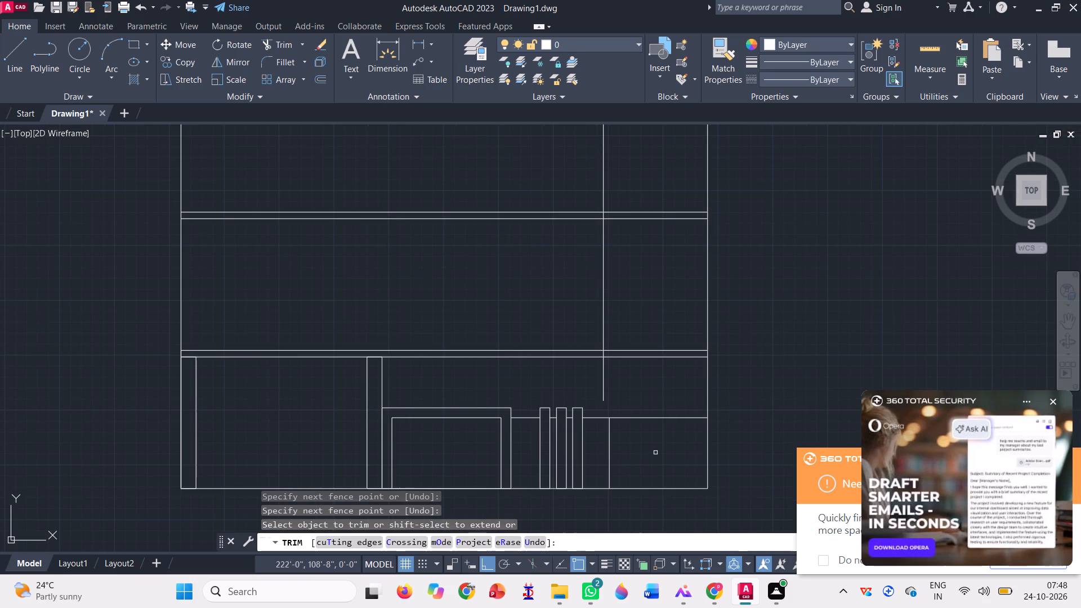
{"action": "key", "text": "Escape"}
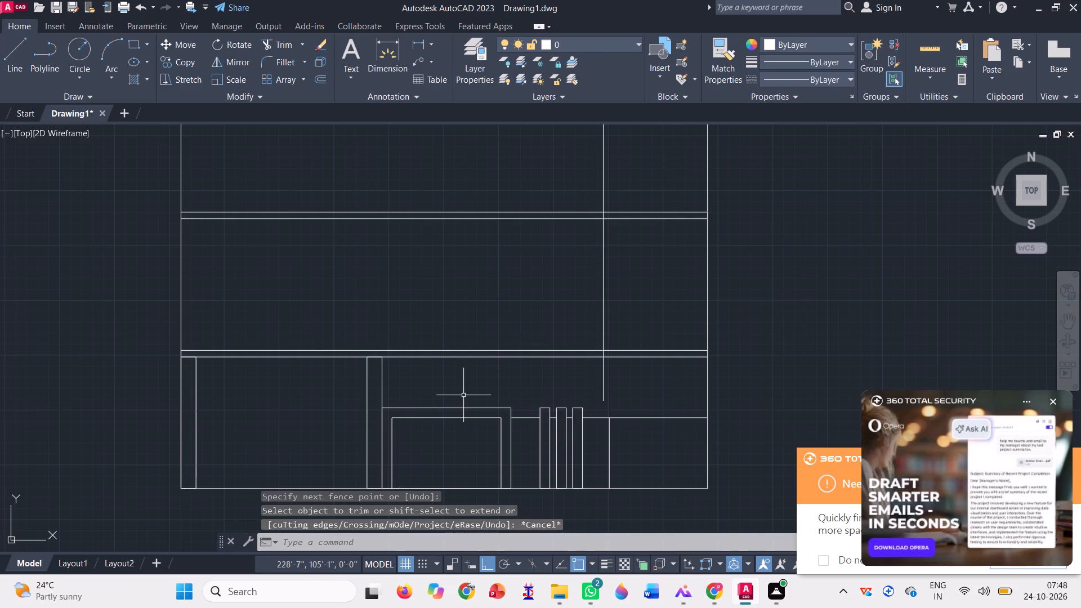
Draw a horizontal line about 8' long from the nested shape's outer right edge, just below its top corner, past the long vertical line.
{"action": "key", "text": "semicolon"}
{"action": "key", "text": "BackSpace"}
{"action": "key", "text": "l"}
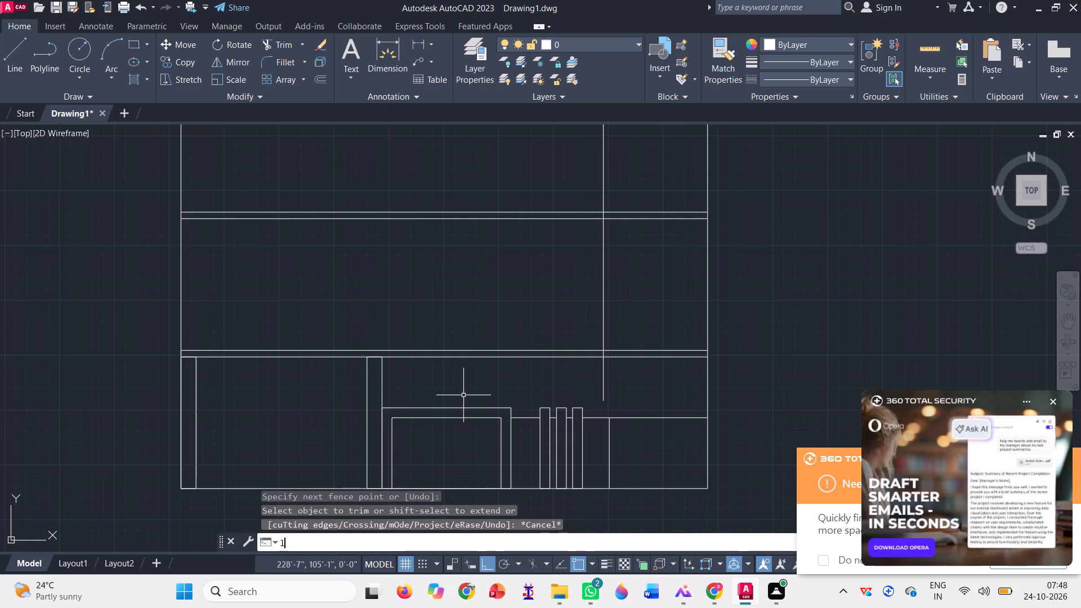
{"action": "key", "text": "Return"}
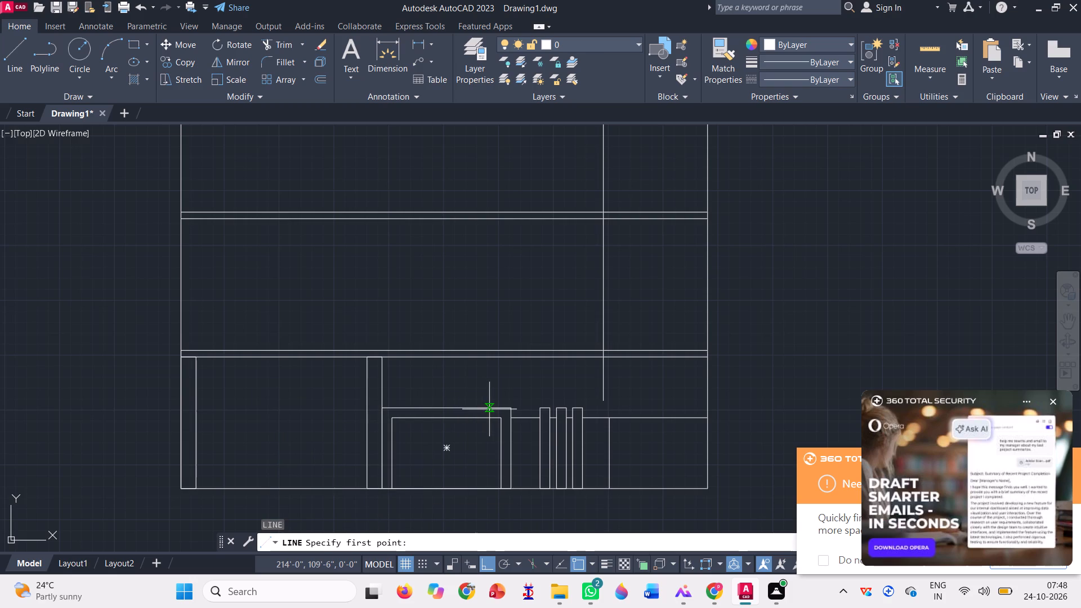
{"action": "scroll", "coordinate": [556, 377], "scroll_direction": "up", "scroll_amount": 1}
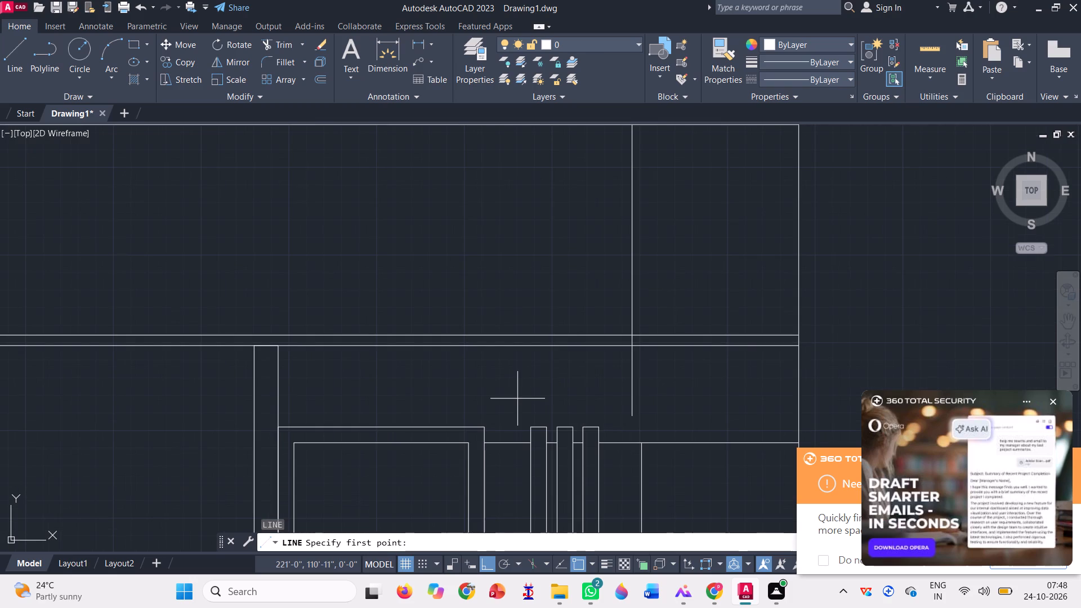
{"action": "scroll", "coordinate": [485, 429], "scroll_direction": "up", "scroll_amount": 3}
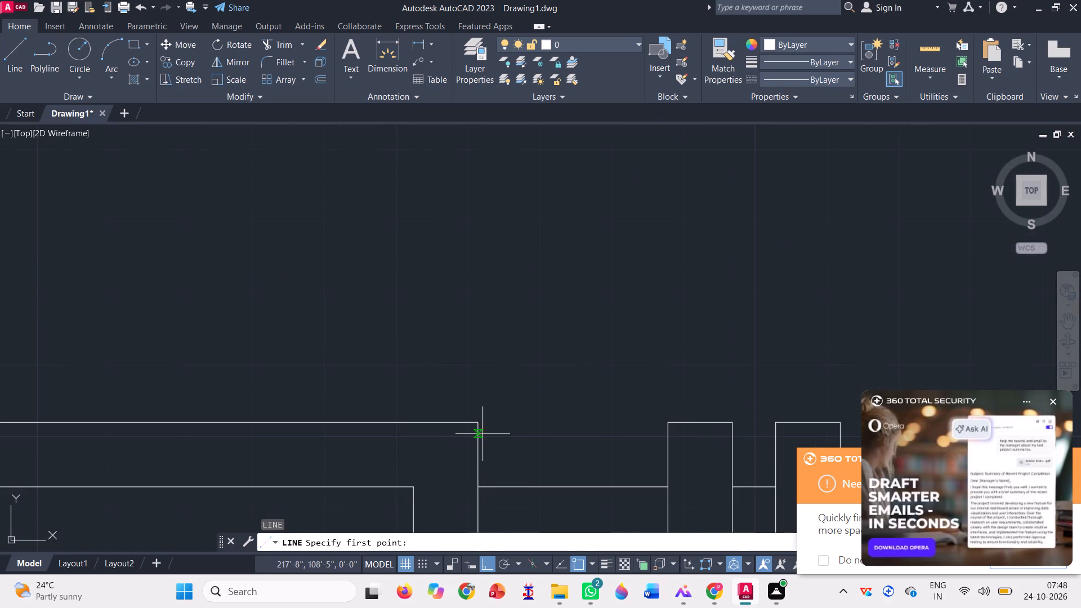
{"action": "left_click", "coordinate": [478, 431]}
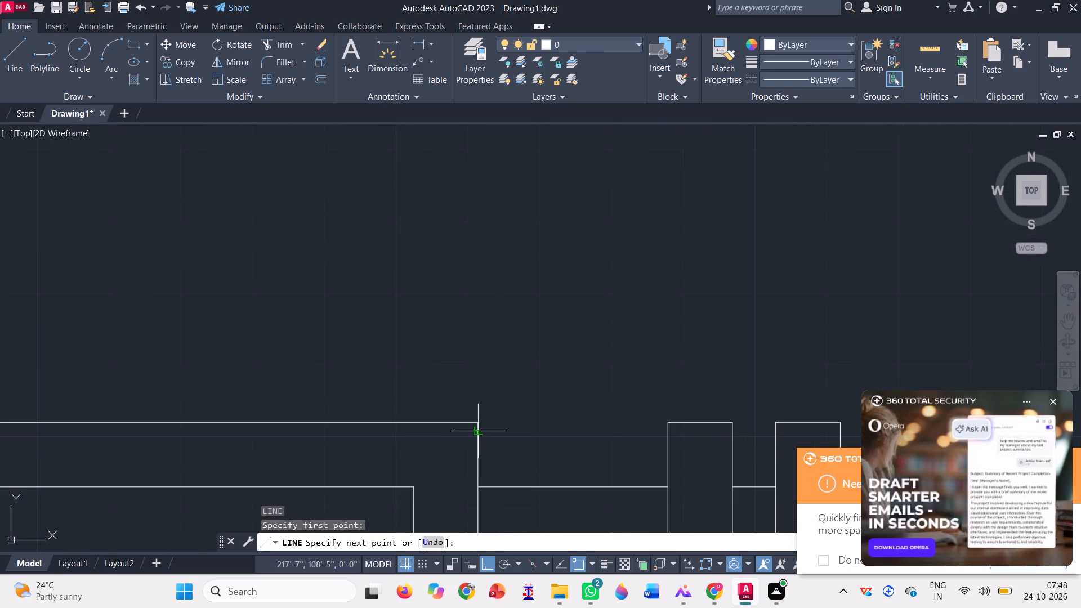
{"action": "scroll", "coordinate": [411, 435], "scroll_direction": "down", "scroll_amount": 1}
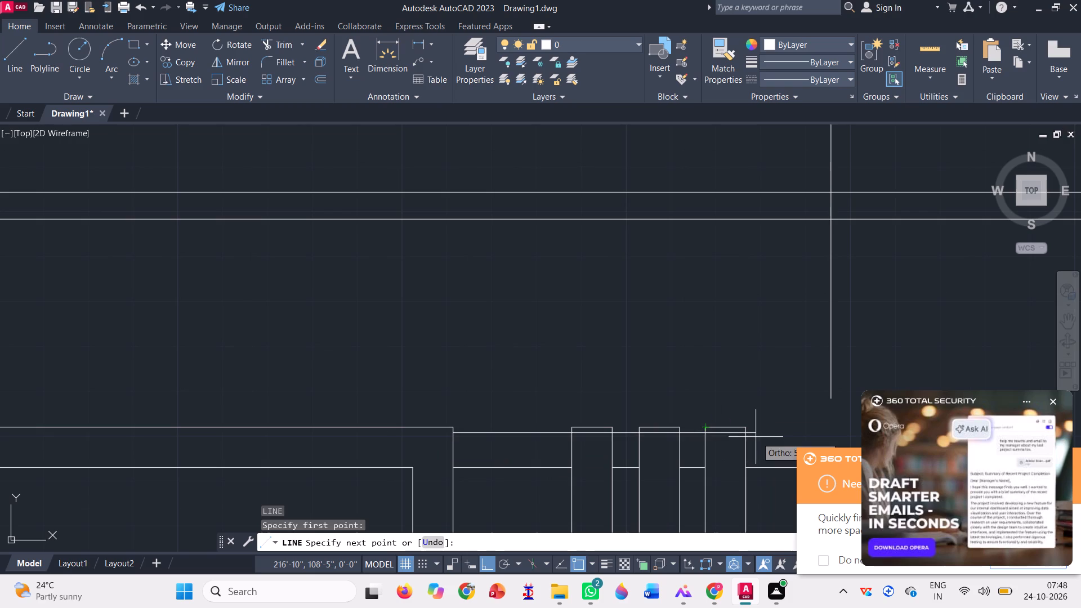
{"action": "scroll", "coordinate": [495, 417], "scroll_direction": "down", "scroll_amount": 1}
{"action": "left_click", "coordinate": [741, 433]}
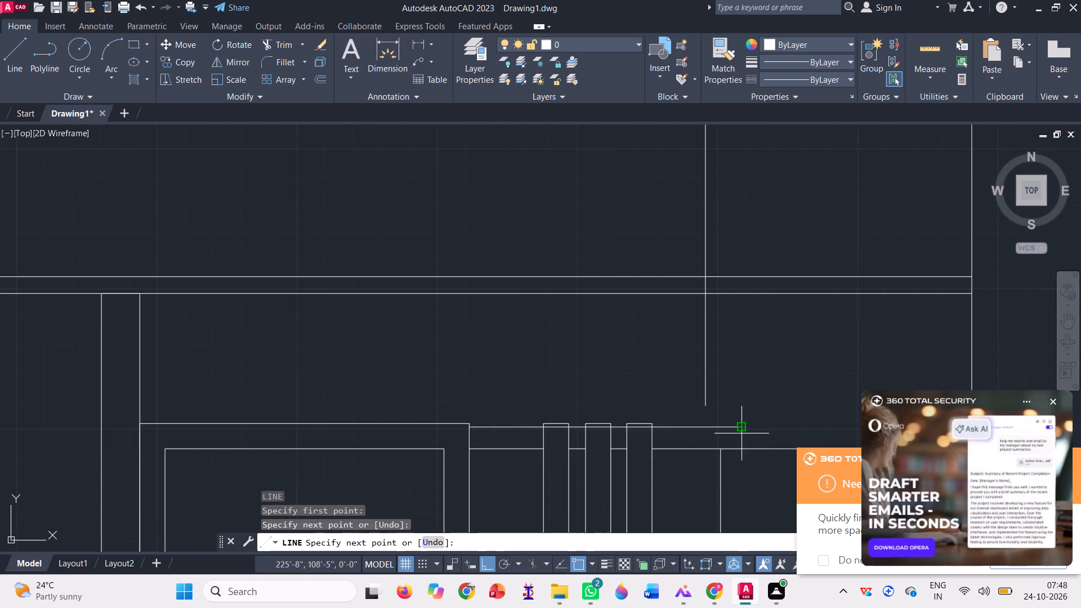
{"action": "key", "text": "space"}
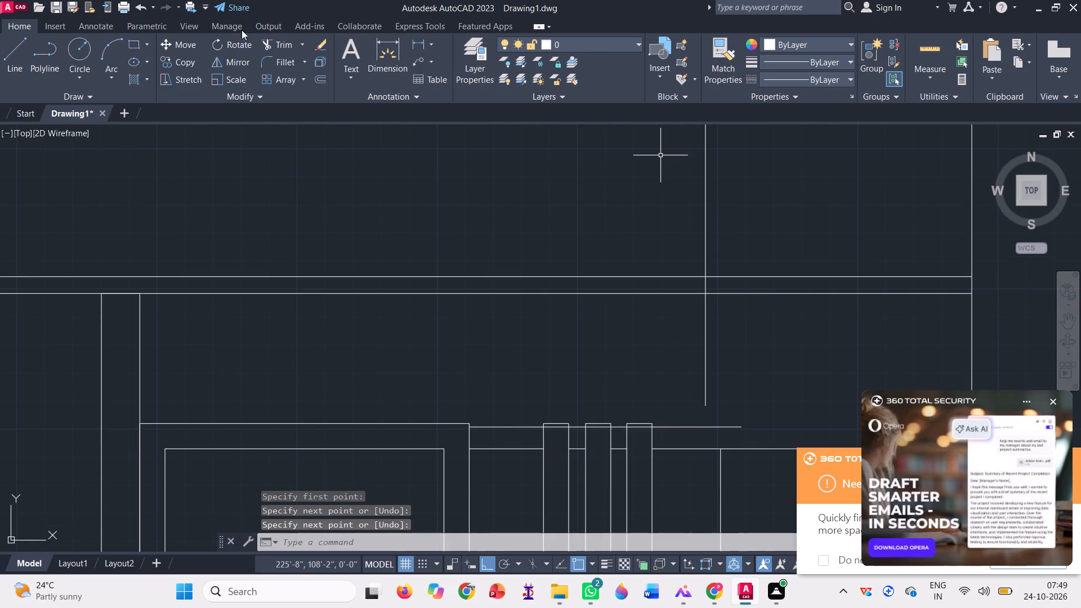
Extend the long vertical line down to the new horizontal line above the bottom bay's strips.
{"action": "left_click", "coordinate": [299, 46]}
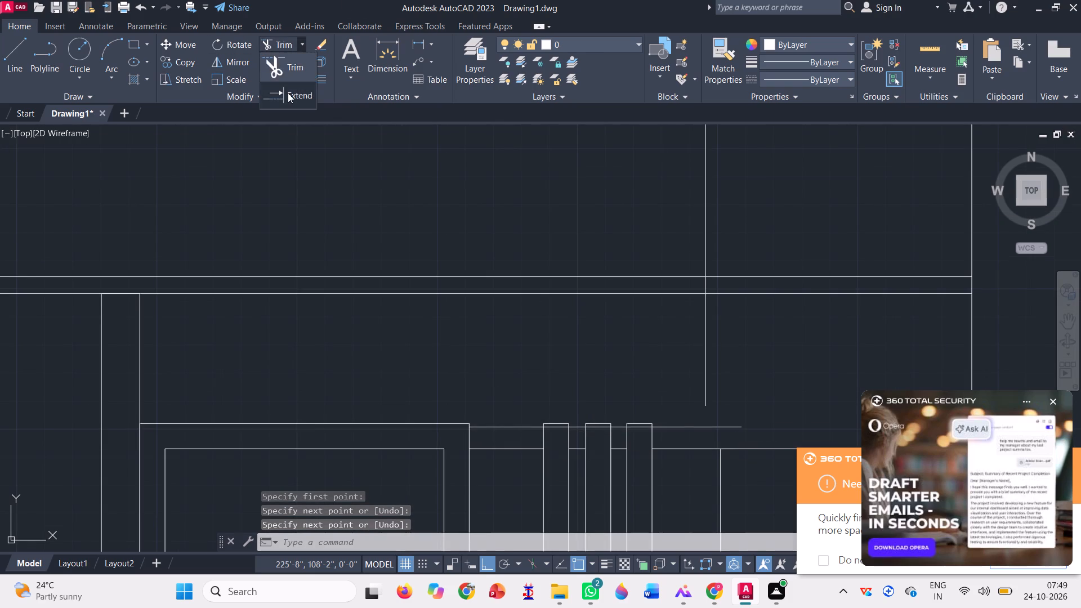
{"action": "left_click", "coordinate": [288, 93]}
{"action": "left_click", "coordinate": [729, 338]}
{"action": "left_click", "coordinate": [640, 338]}
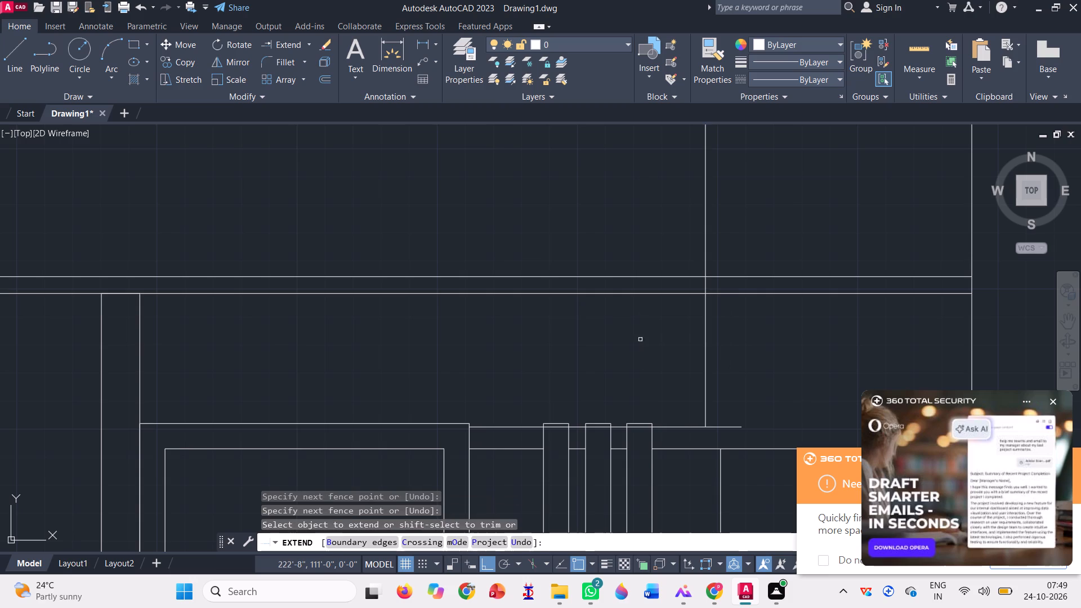
{"action": "key", "text": "Escape"}
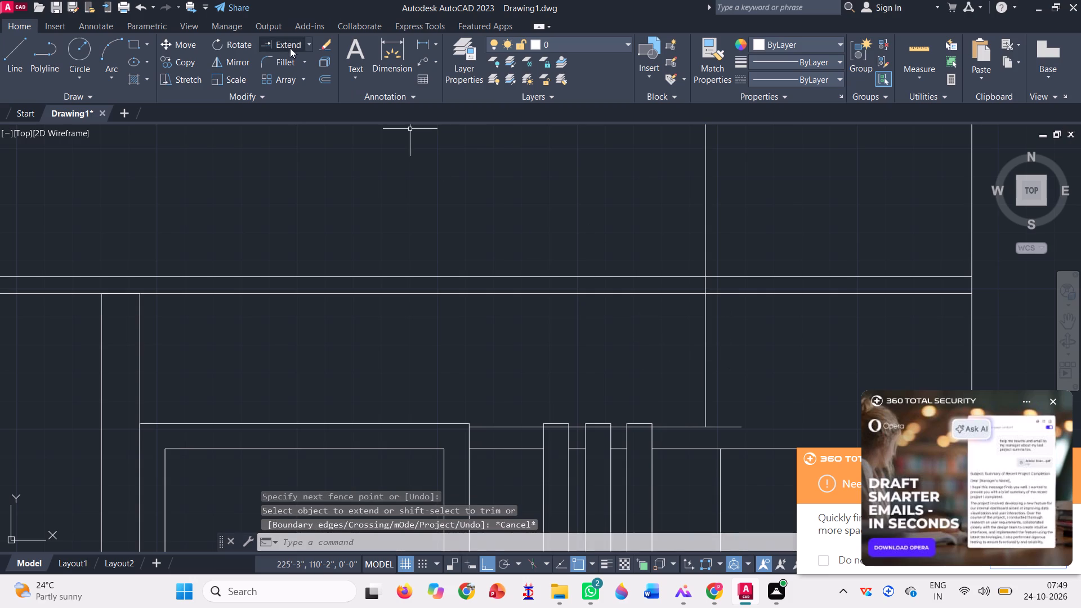
Trim the new horizontal line's overhang beyond the long vertical line and its segments inside the three narrow rectangles.
{"action": "left_click", "coordinate": [312, 41]}
{"action": "left_click", "coordinate": [303, 70]}
{"action": "left_click", "coordinate": [722, 423]}
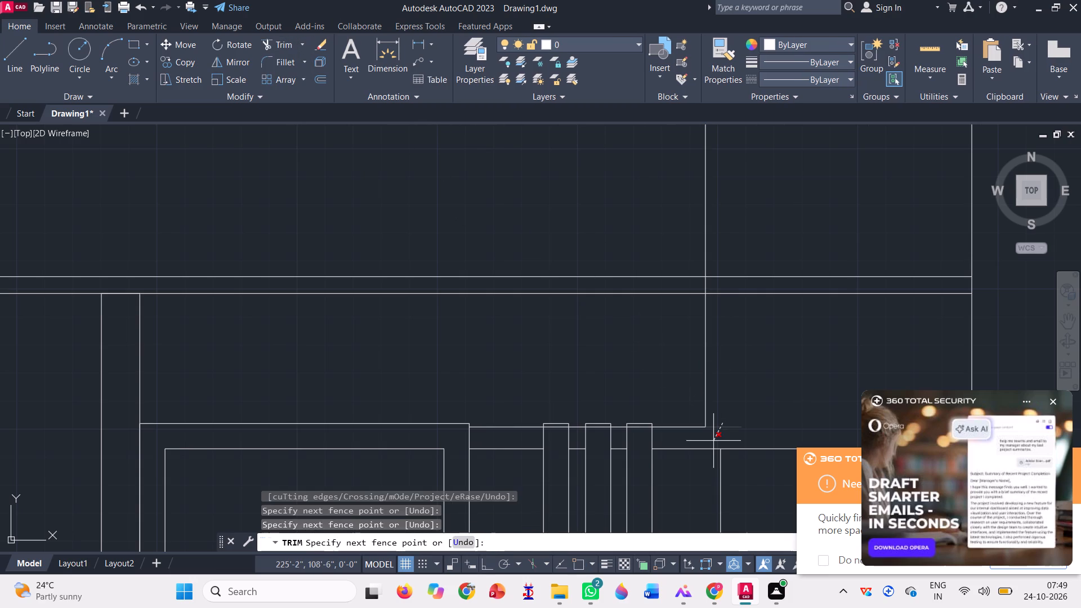
{"action": "left_click", "coordinate": [713, 440]}
{"action": "scroll", "coordinate": [636, 441], "scroll_direction": "up", "scroll_amount": 3}
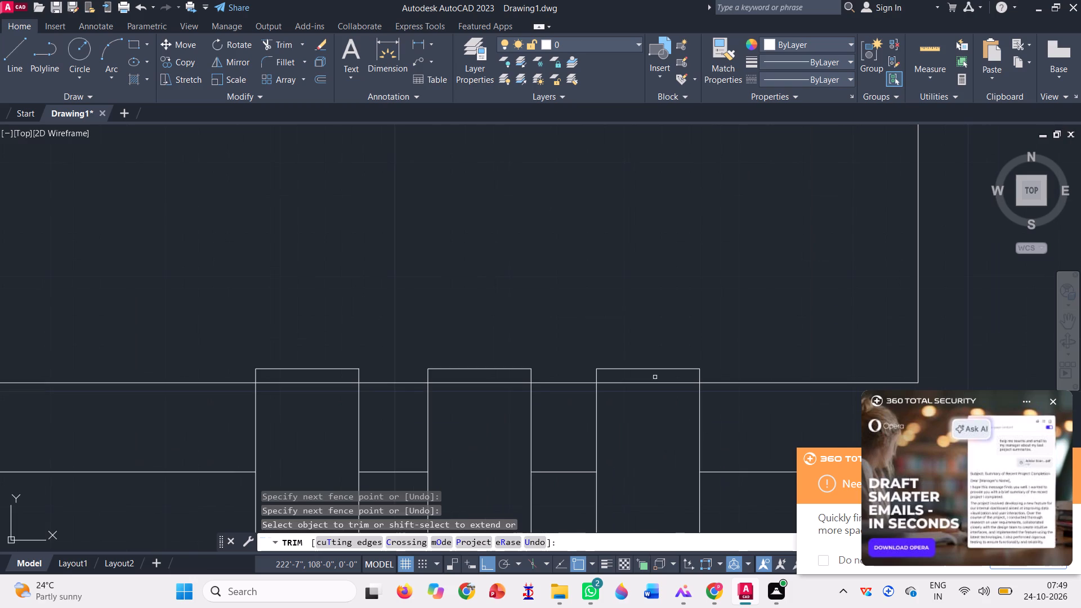
{"action": "left_click", "coordinate": [655, 376]}
{"action": "left_click", "coordinate": [669, 416]}
{"action": "left_click", "coordinate": [471, 384]}
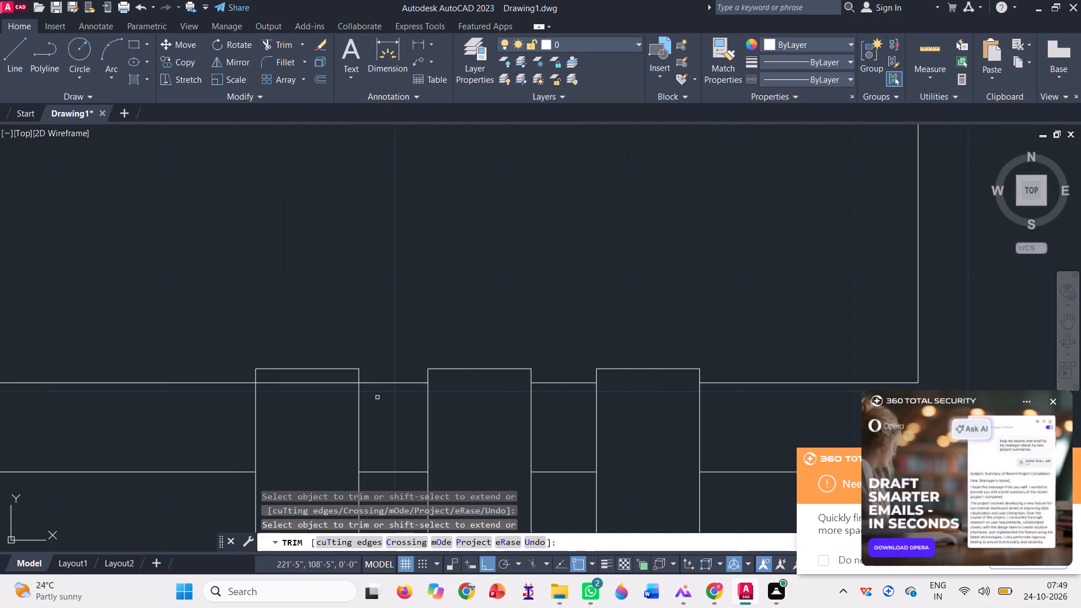
{"action": "left_click", "coordinate": [337, 382]}
{"action": "scroll", "coordinate": [689, 402], "scroll_direction": "down", "scroll_amount": 2}
{"action": "scroll", "coordinate": [653, 364], "scroll_direction": "down", "scroll_amount": 1}
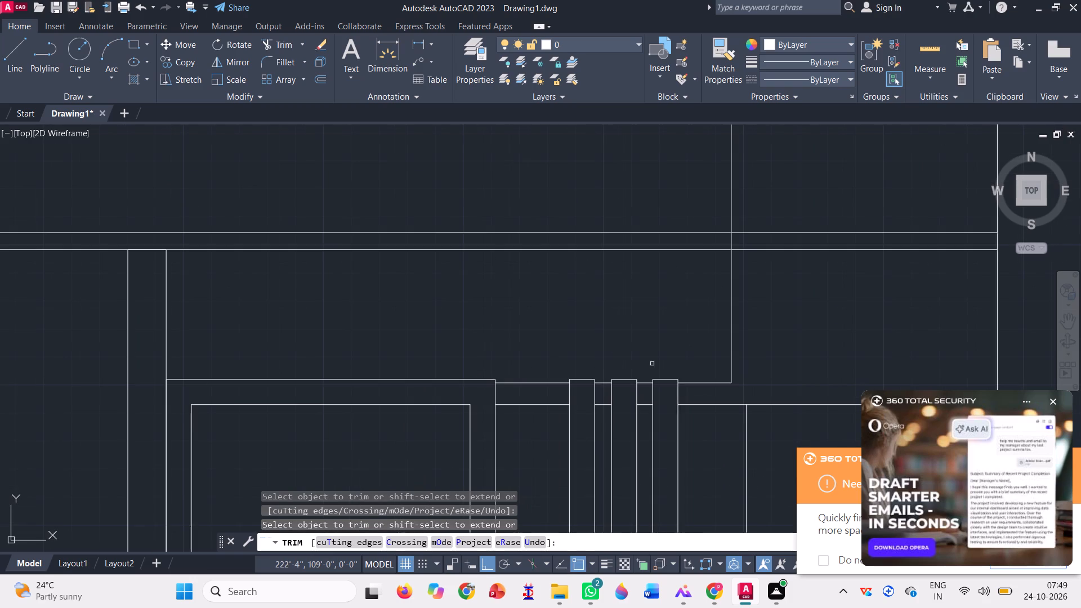
{"action": "key", "text": "Escape"}
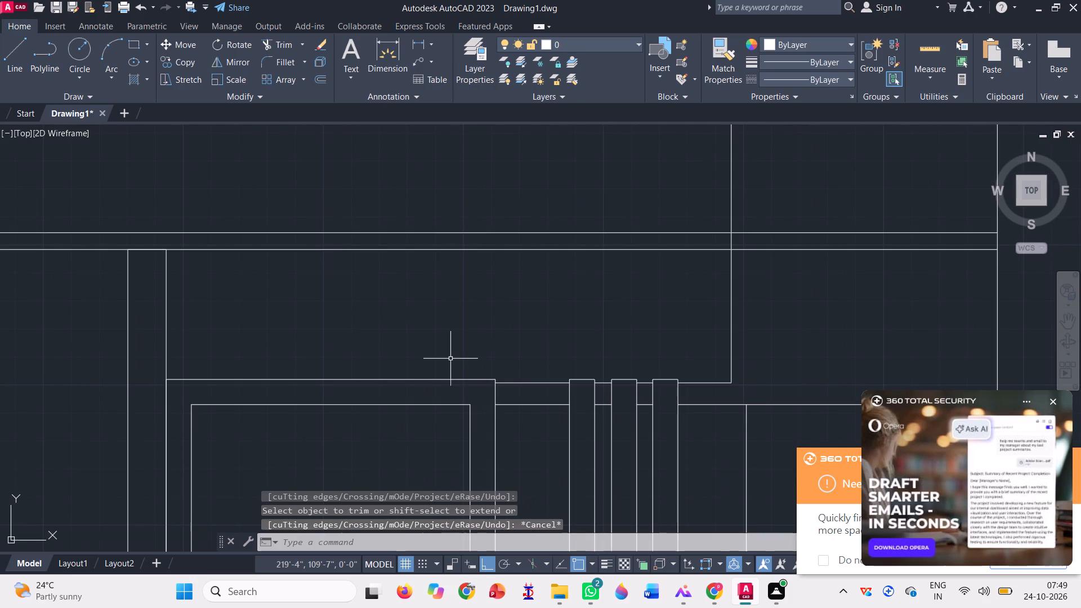
Draw a vertical line from the nested shape's top line, above its inner right edge, up to the top wall's lower line.
{"action": "key", "text": "l"}
{"action": "key", "text": "Return"}
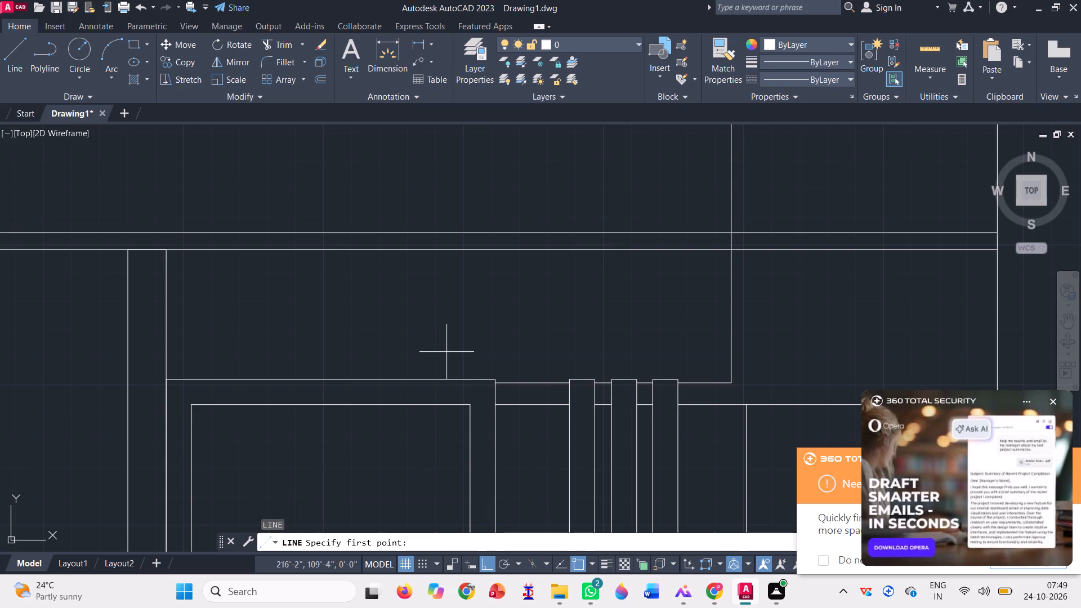
{"action": "left_click", "coordinate": [470, 375]}
{"action": "scroll", "coordinate": [450, 458], "scroll_direction": "down", "scroll_amount": 1}
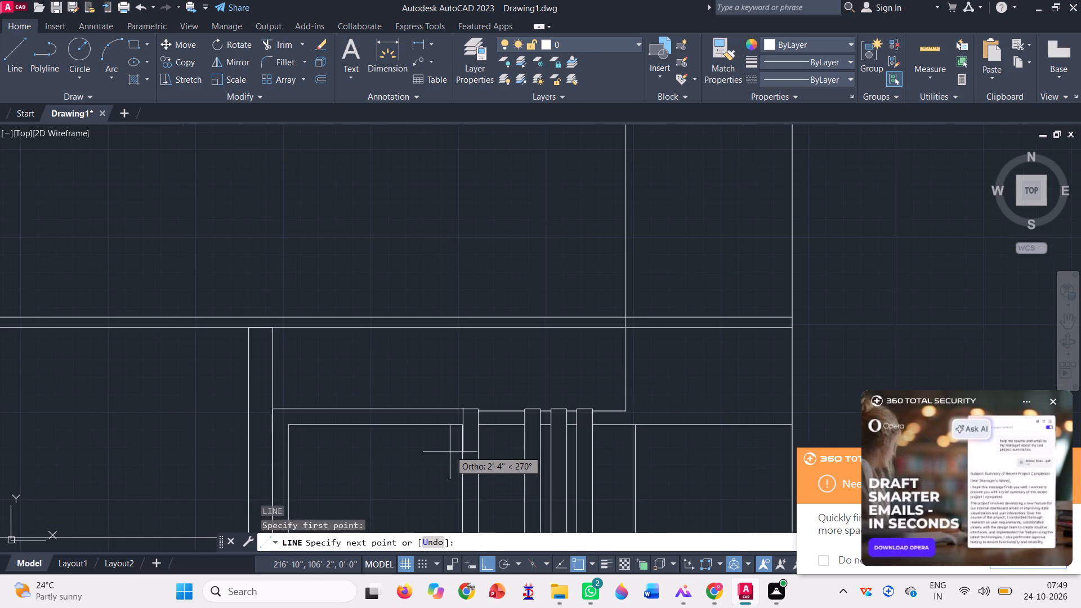
{"action": "scroll", "coordinate": [455, 428], "scroll_direction": "down", "scroll_amount": 2}
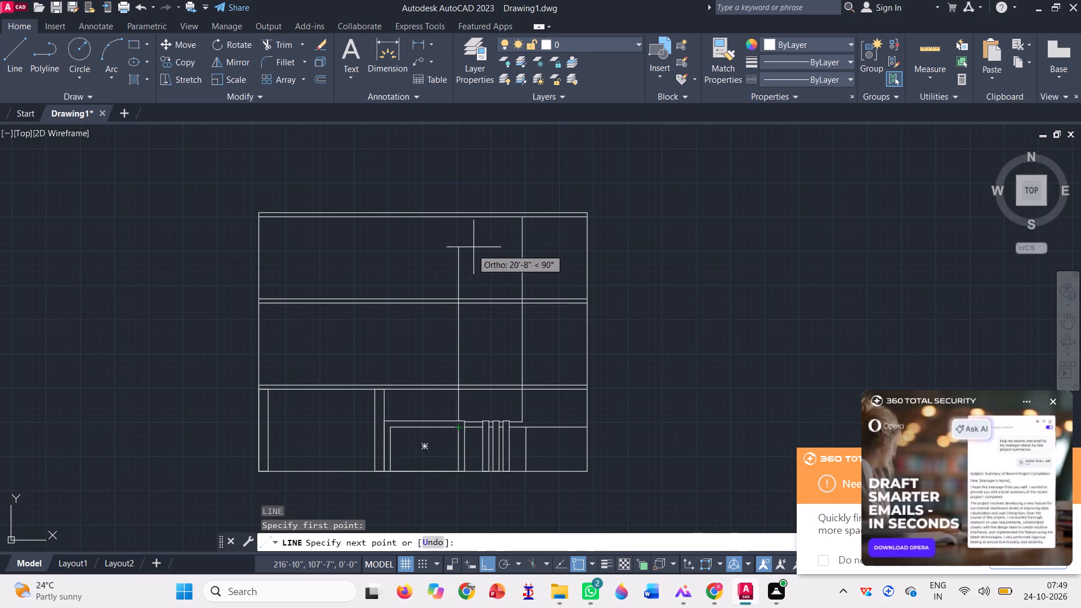
{"action": "scroll", "coordinate": [458, 218], "scroll_direction": "up", "scroll_amount": 2}
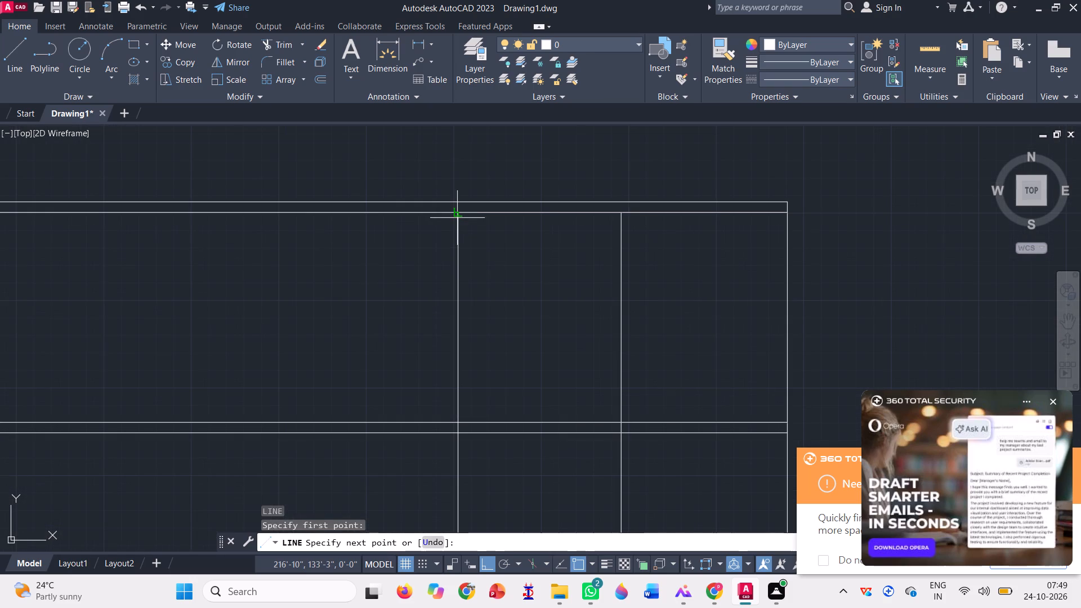
{"action": "left_click", "coordinate": [456, 213]}
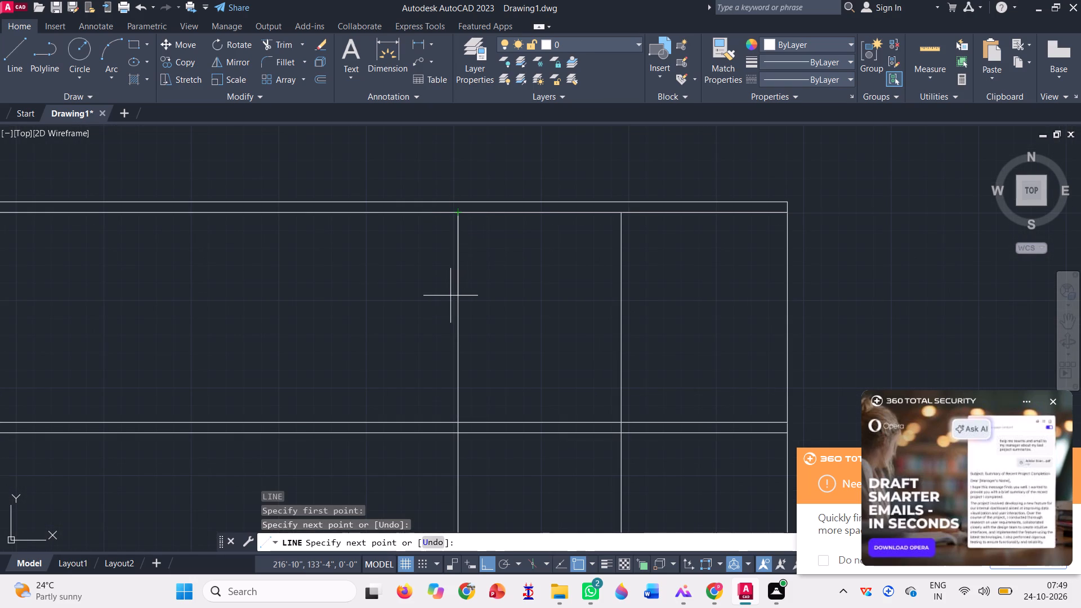
{"action": "key", "text": "space"}
Trim the wall lines between the bays where they cross the tall vertical section.
{"action": "scroll", "coordinate": [454, 295], "scroll_direction": "down", "scroll_amount": 3}
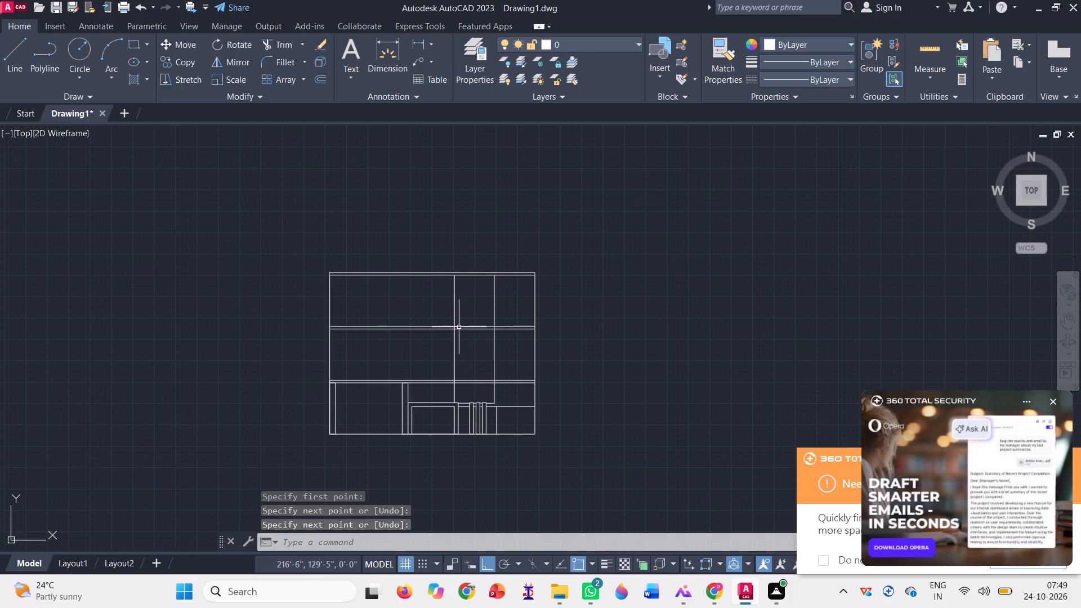
{"action": "scroll", "coordinate": [476, 393], "scroll_direction": "up", "scroll_amount": 1}
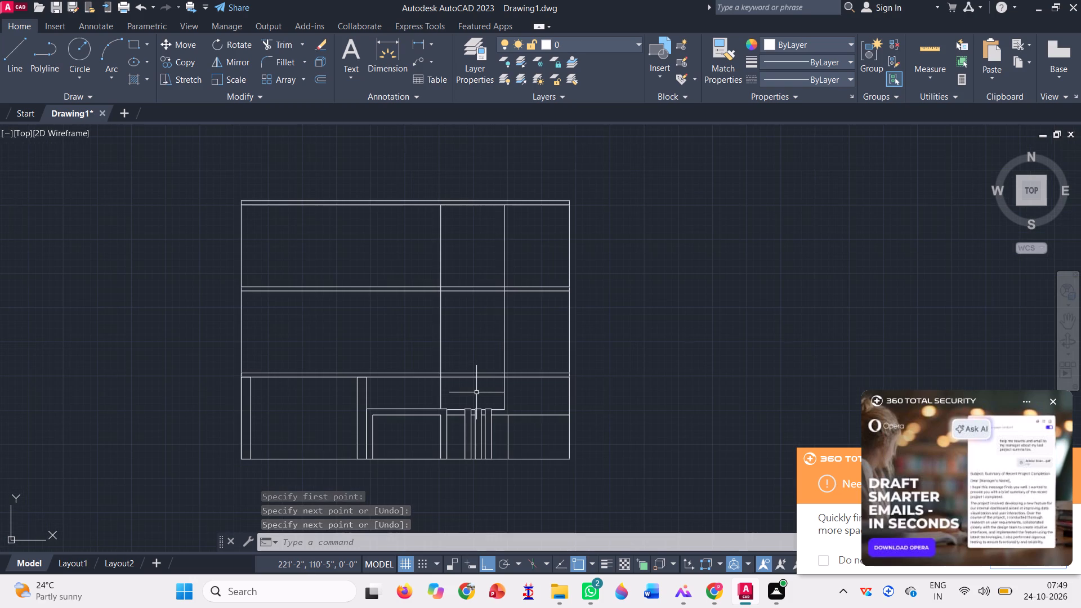
{"action": "left_click", "coordinate": [272, 40]}
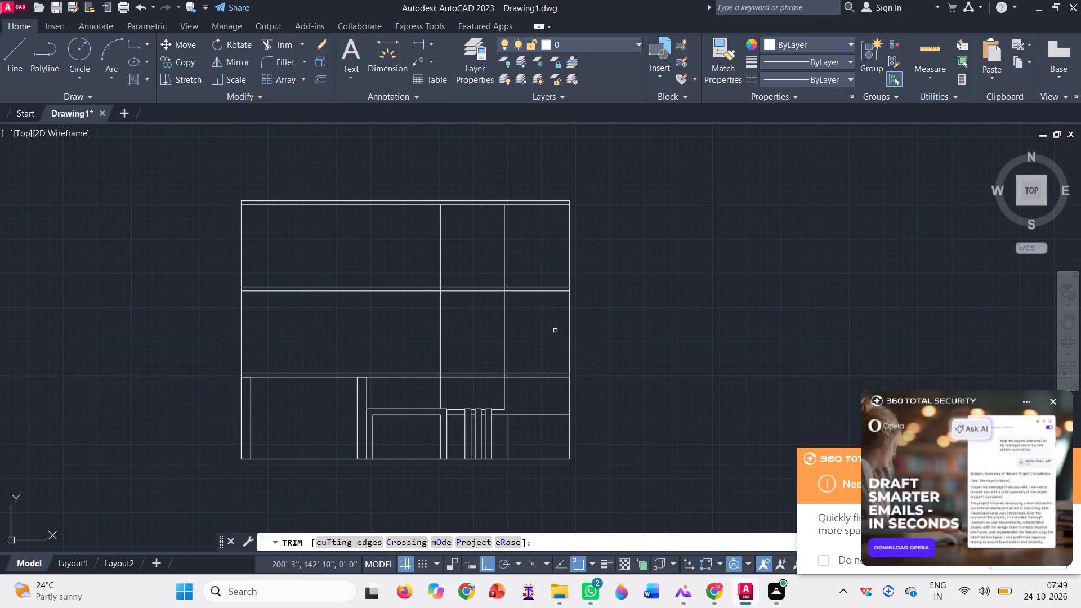
{"action": "left_click", "coordinate": [483, 274]}
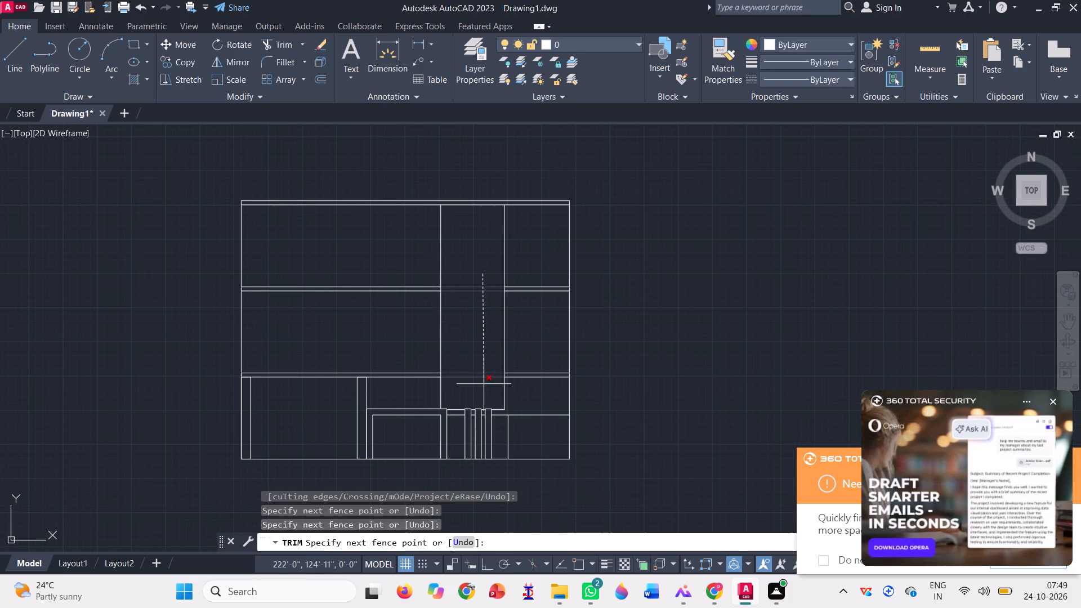
{"action": "left_click", "coordinate": [484, 384]}
{"action": "key", "text": "Escape"}
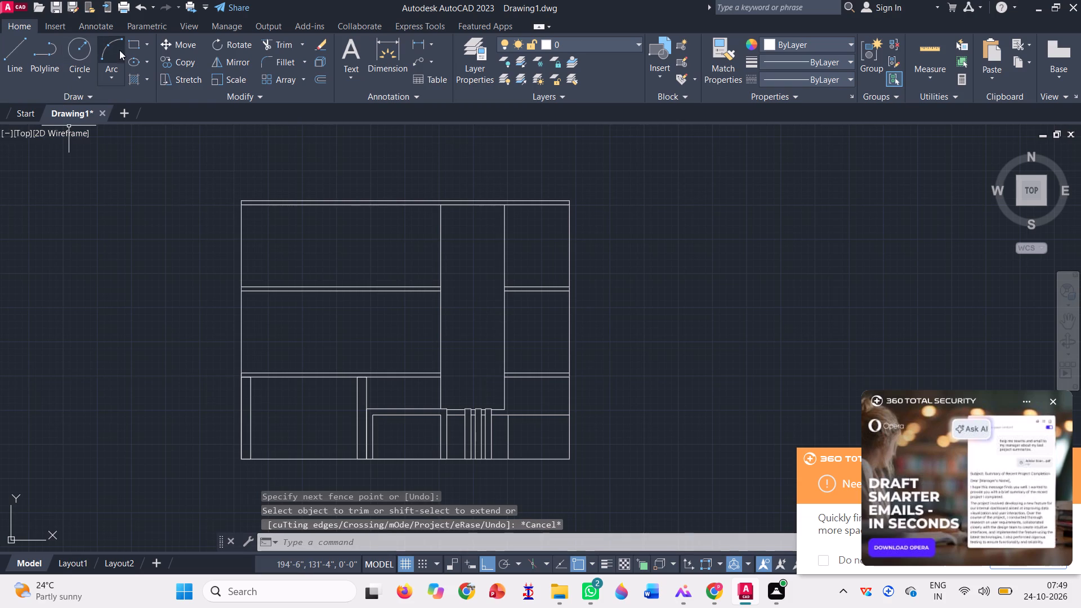
Draw a mid-height guide line across the tall section and a vertical guide from its midpoint up to the top wall's lower line.
{"action": "left_click", "coordinate": [131, 44]}
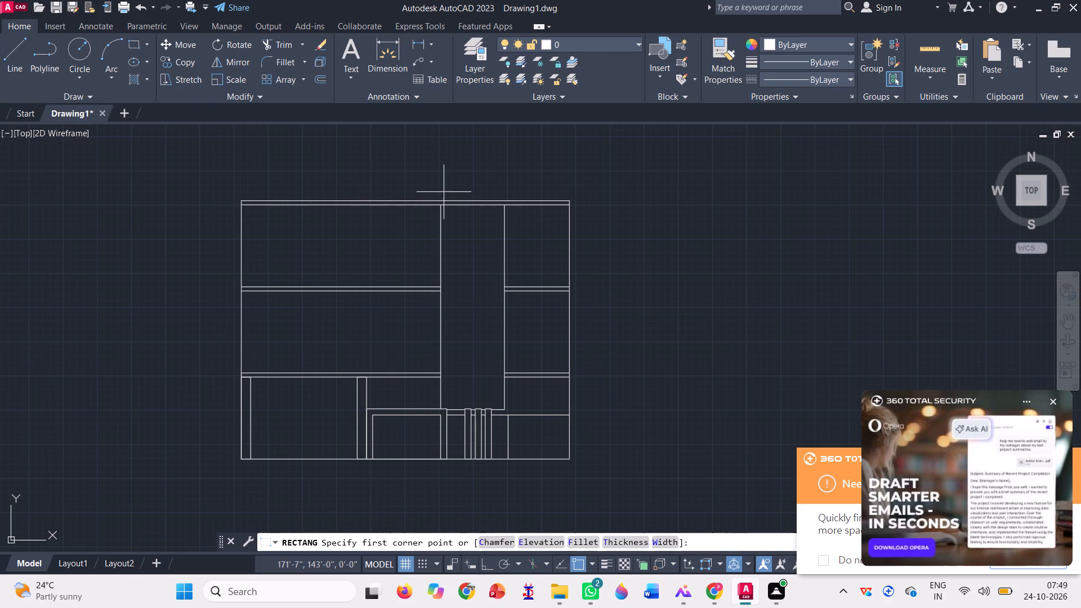
{"action": "key", "text": "Escape"}
{"action": "key", "text": "l"}
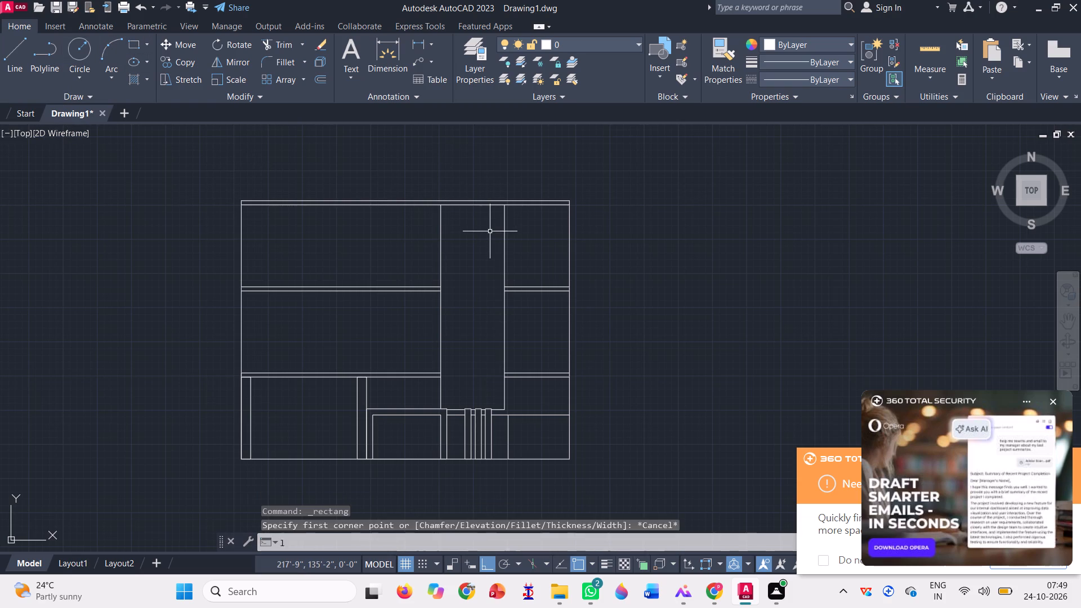
{"action": "key", "text": "Return"}
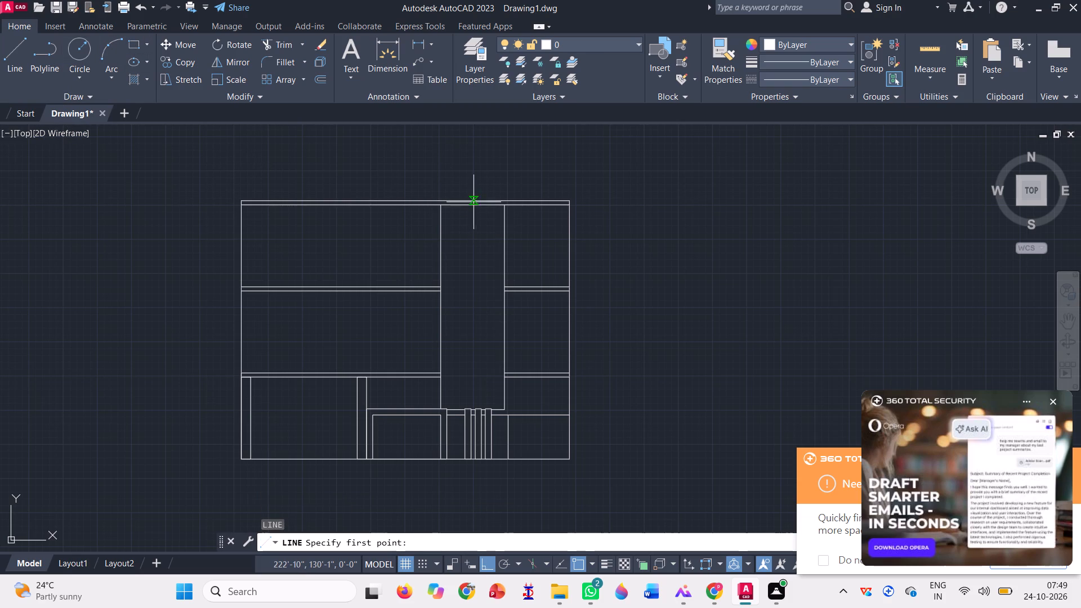
{"action": "scroll", "coordinate": [472, 195], "scroll_direction": "up", "scroll_amount": 3}
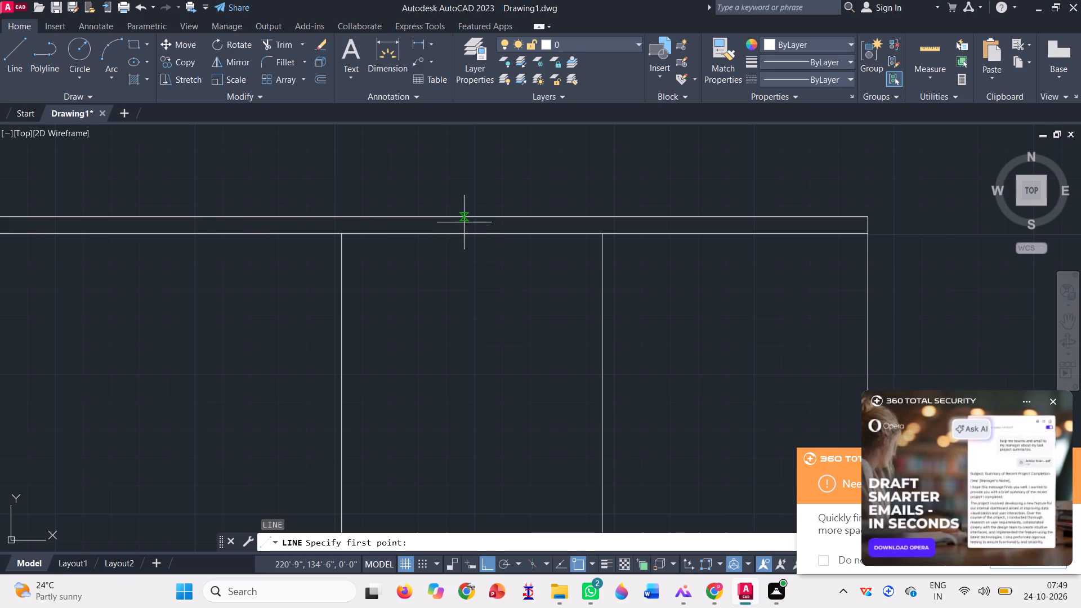
{"action": "scroll", "coordinate": [462, 199], "scroll_direction": "down", "scroll_amount": 3}
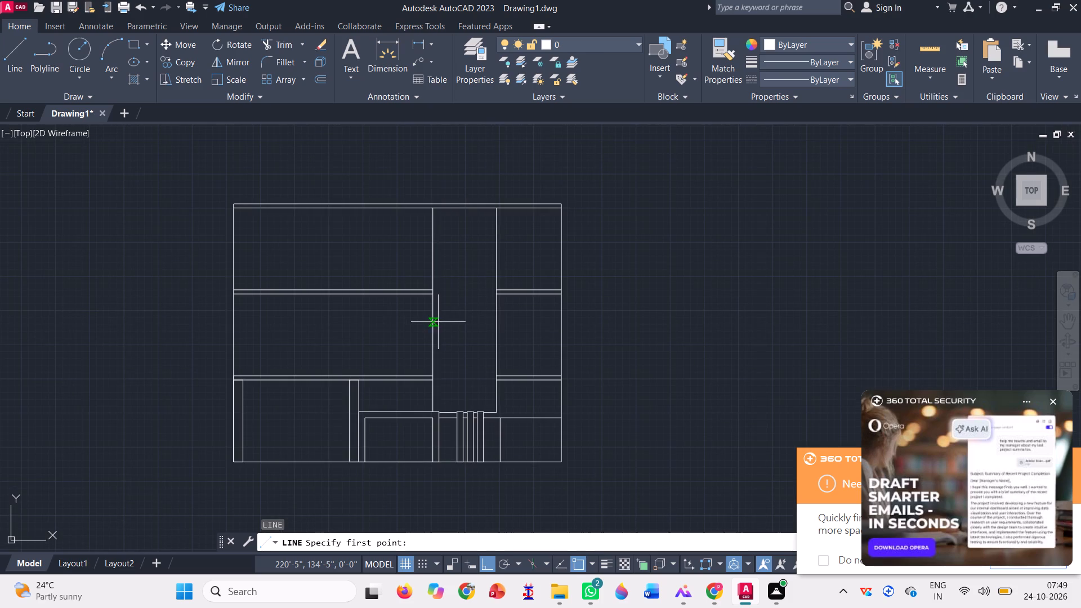
{"action": "left_click", "coordinate": [435, 309]}
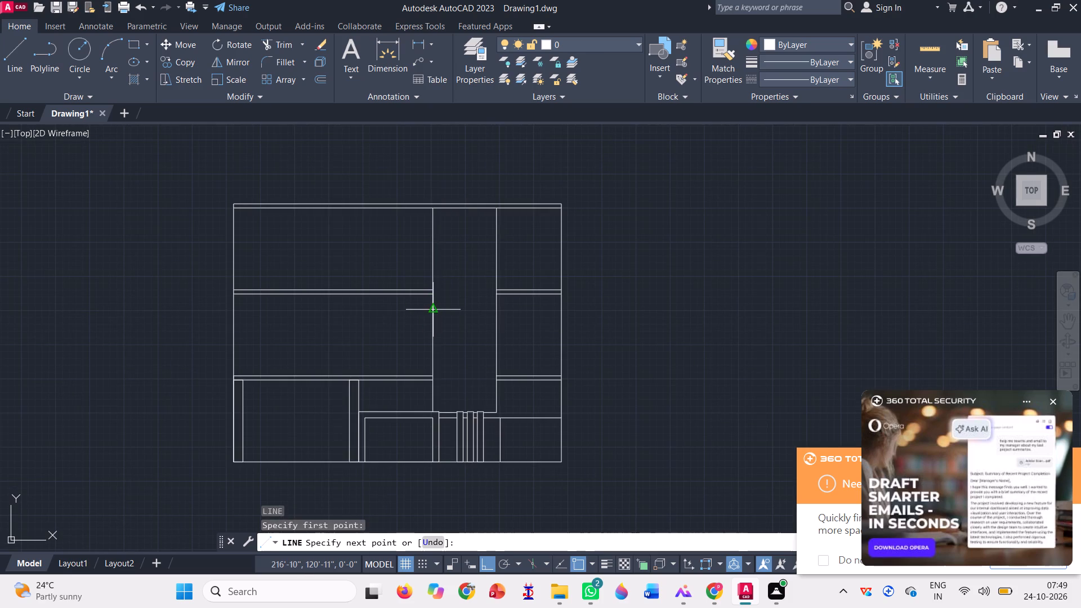
{"action": "left_click", "coordinate": [497, 306]}
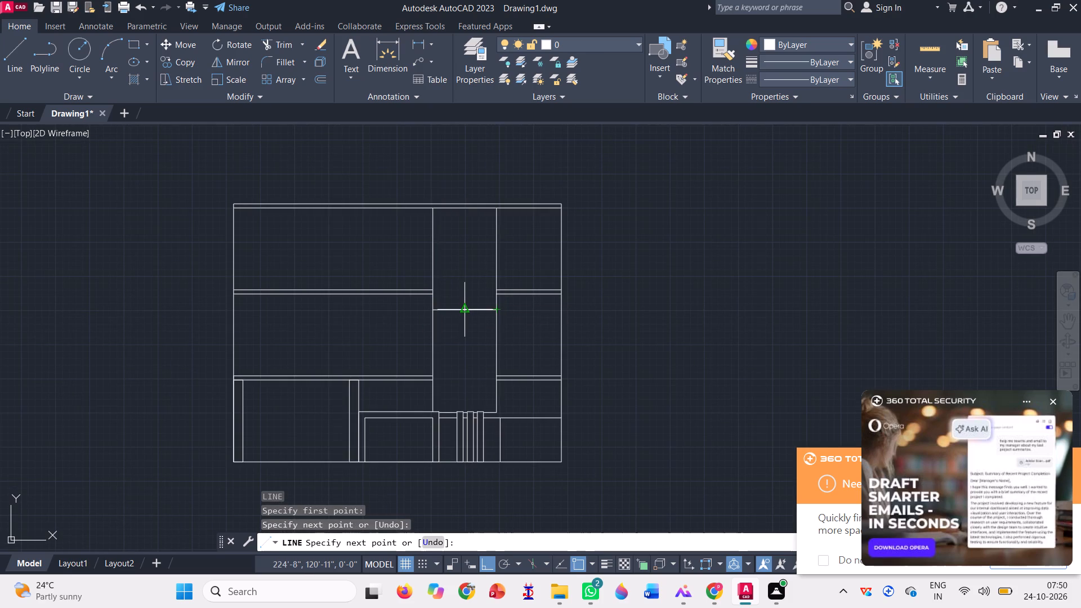
{"action": "left_click", "coordinate": [467, 310]}
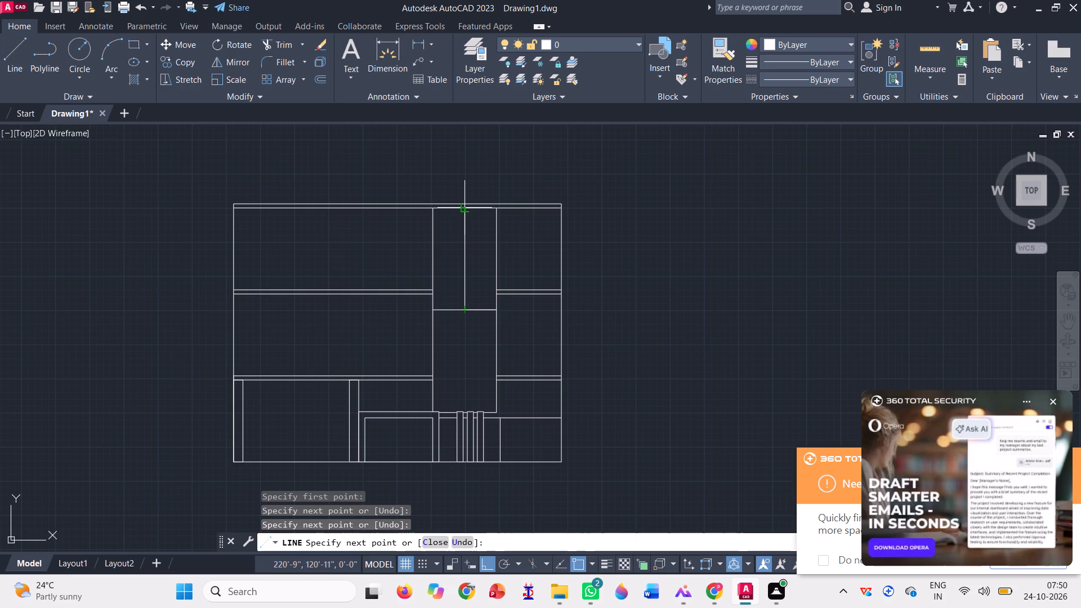
{"action": "left_click", "coordinate": [466, 206]}
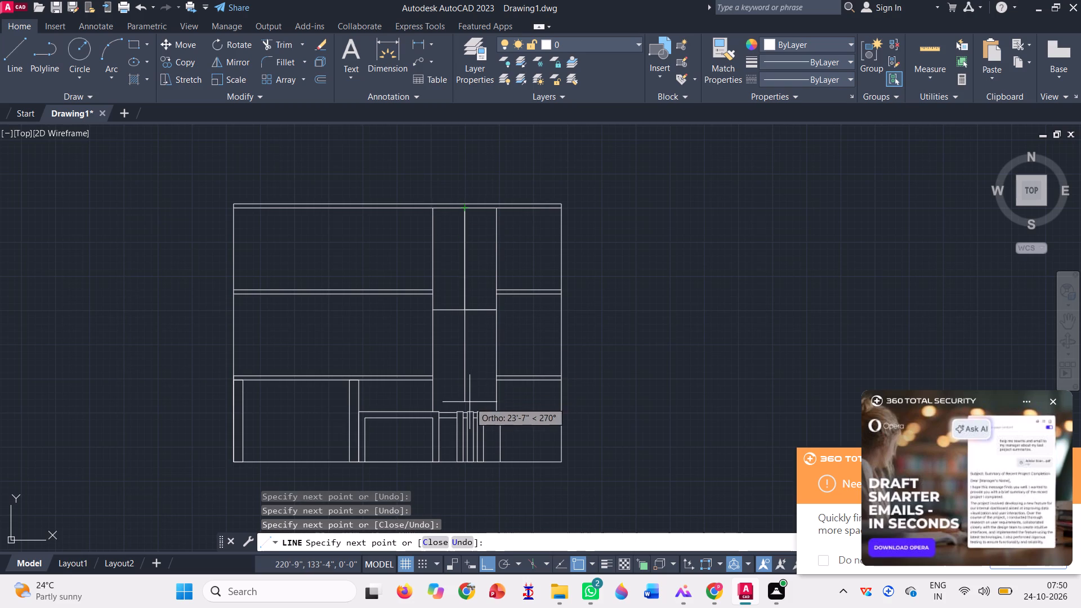
{"action": "key", "text": "space"}
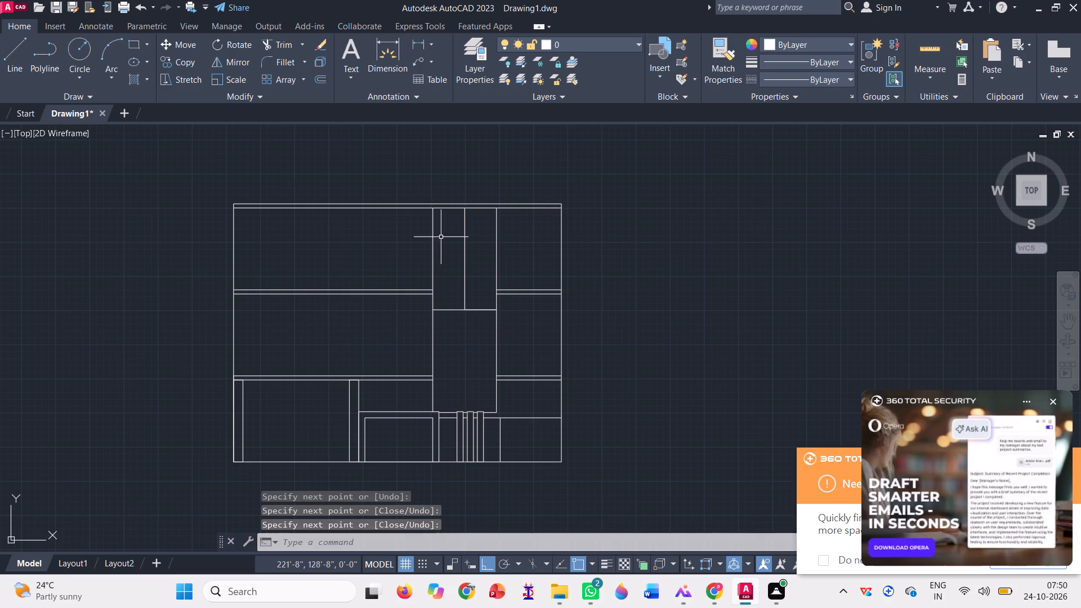
Draw a tall rectangle about 4' wide and 17' high inside the tall vertical section, over the guide lines.
{"action": "left_click", "coordinate": [129, 42]}
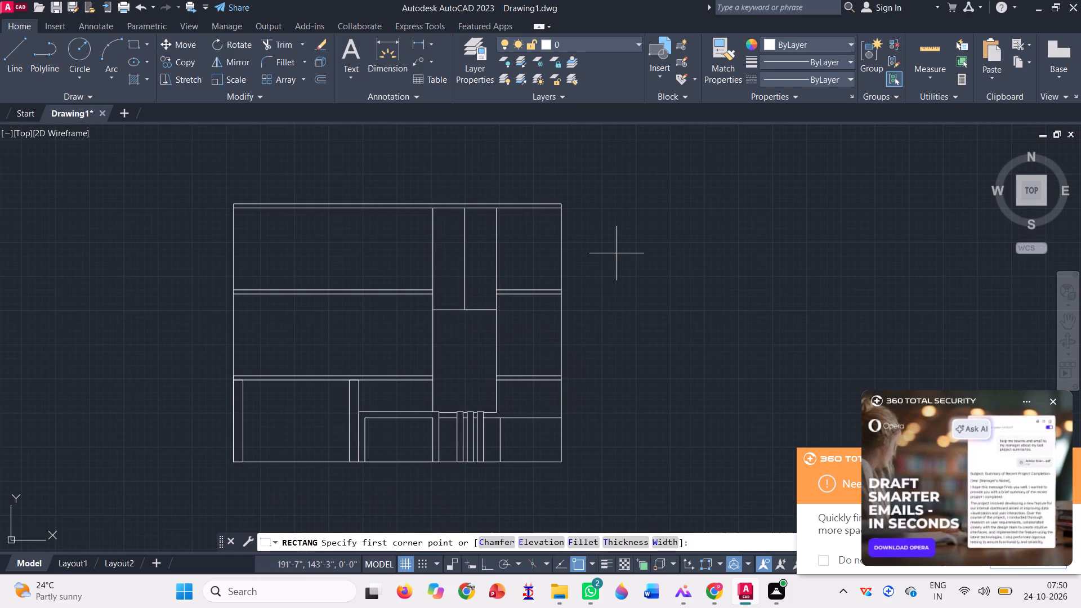
{"action": "left_click", "coordinate": [449, 241]}
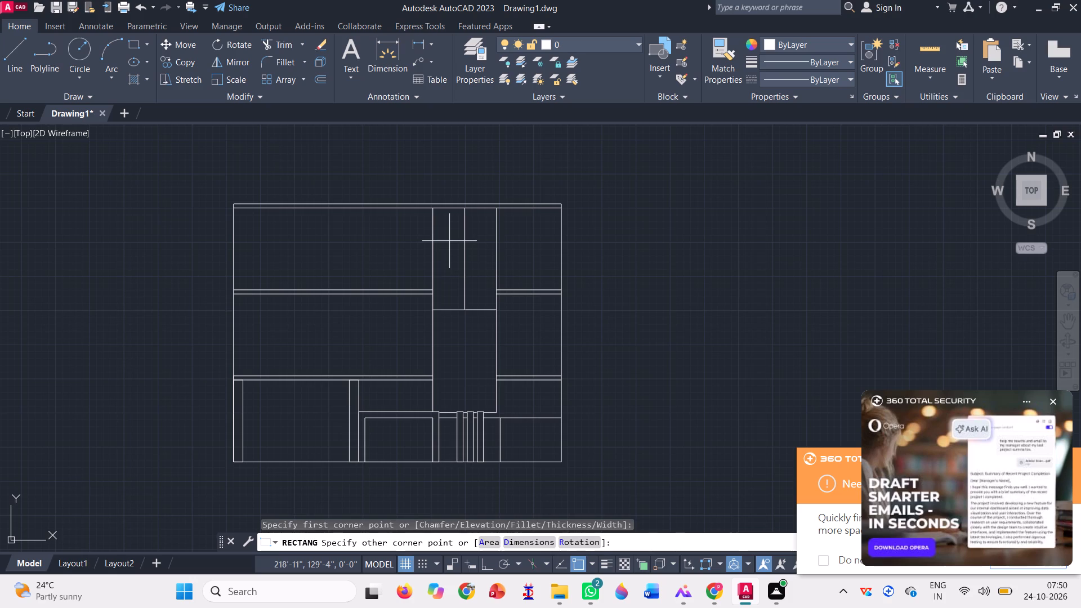
{"action": "left_click", "coordinate": [483, 379]}
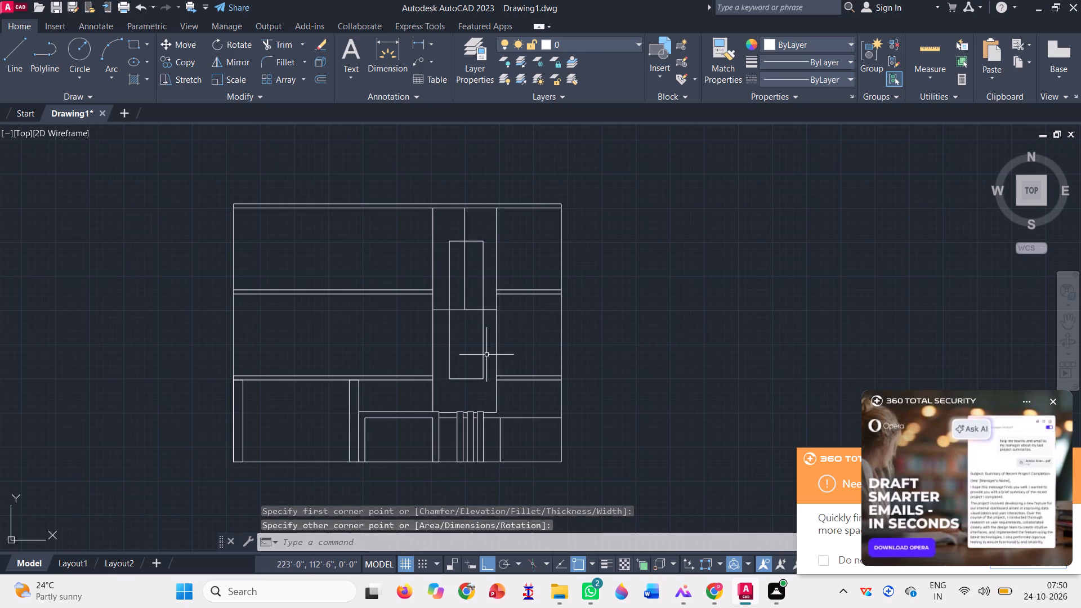
Move the tall rectangle by its geometric centre onto the midpoint of the horizontal guide line.
{"action": "type", "text": "m"}
{"action": "key", "text": "space"}
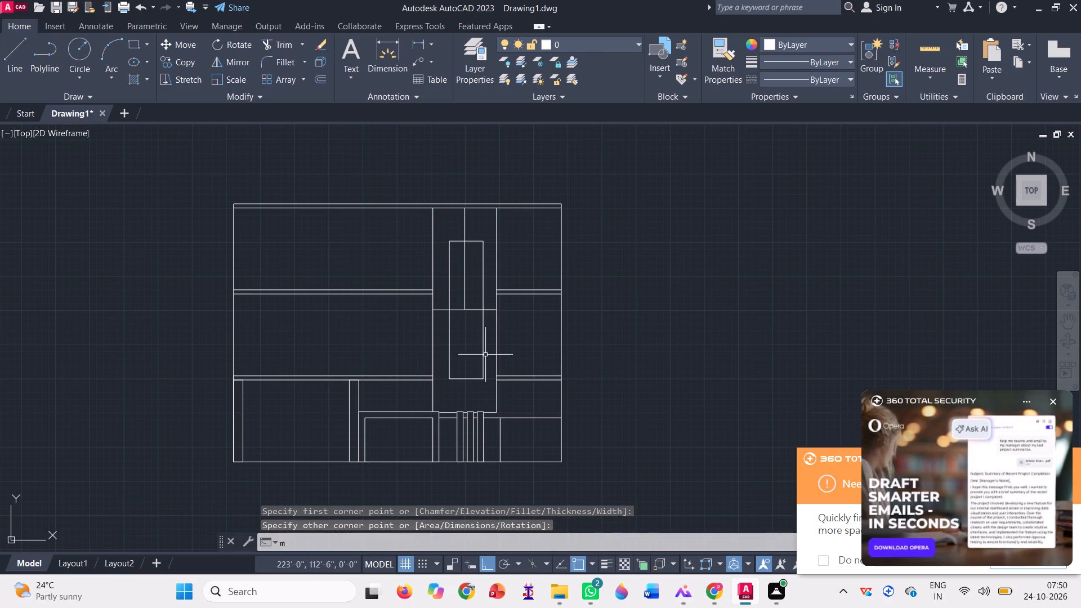
{"action": "left_click", "coordinate": [482, 352]}
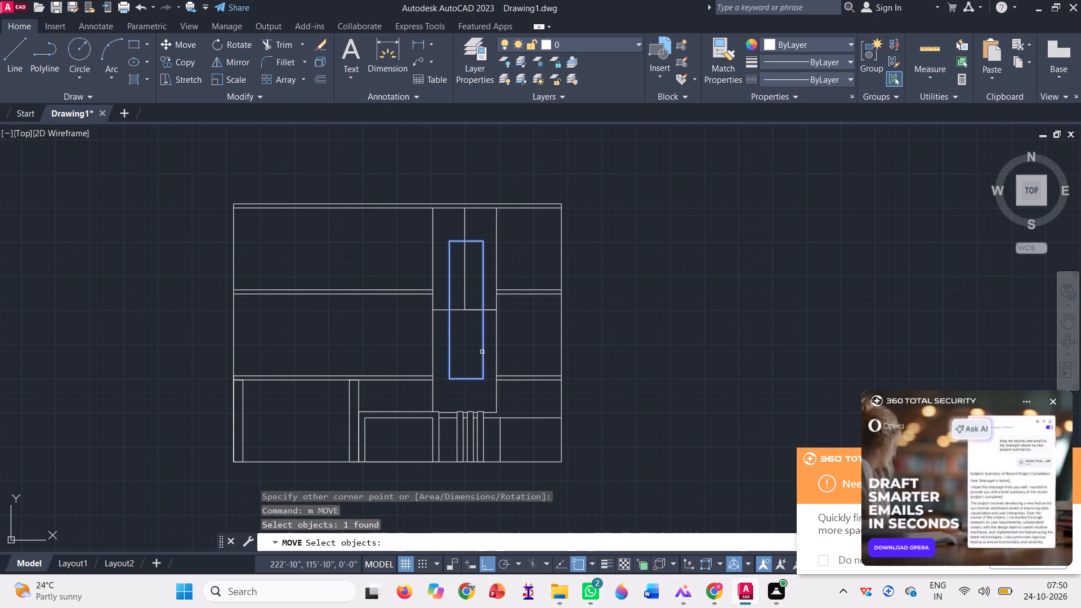
{"action": "key", "text": "space"}
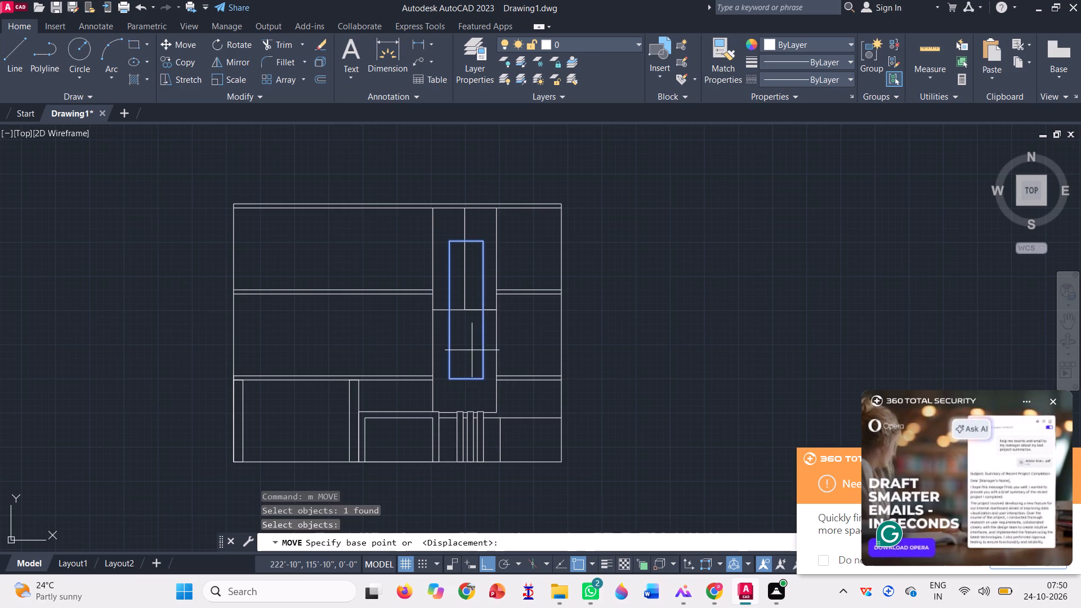
{"action": "scroll", "coordinate": [470, 314], "scroll_direction": "up", "scroll_amount": 3}
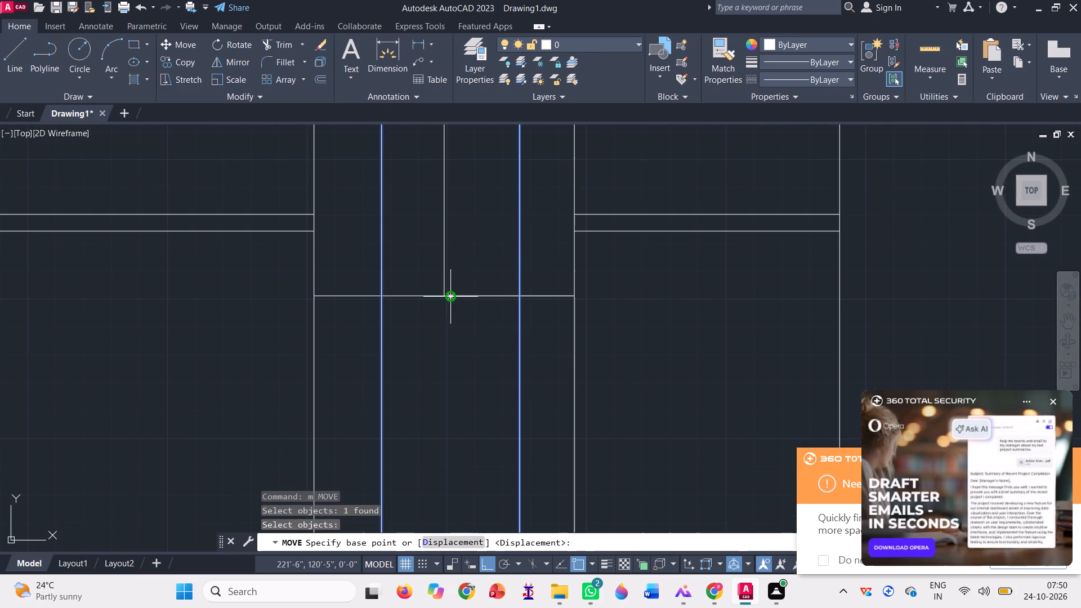
{"action": "left_click", "coordinate": [454, 297]}
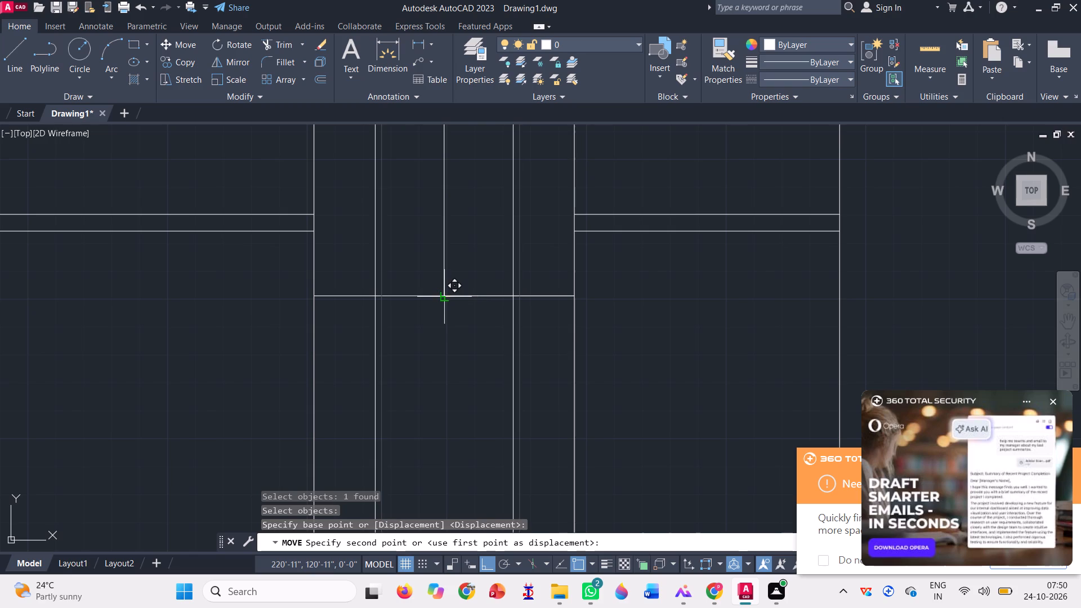
{"action": "left_click", "coordinate": [444, 299]}
{"action": "scroll", "coordinate": [462, 318], "scroll_direction": "down", "scroll_amount": 2}
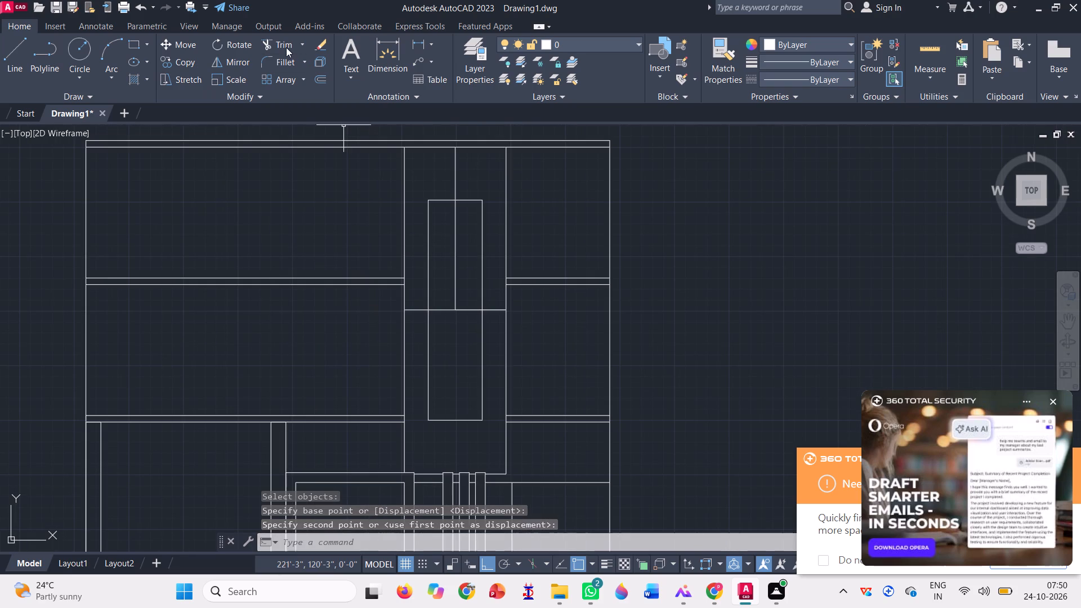
Trim away all pieces of the vertical and horizontal guide lines inside and around the tall rectangle.
{"action": "left_click", "coordinate": [281, 43]}
{"action": "left_click", "coordinate": [450, 166]}
{"action": "left_click", "coordinate": [469, 169]}
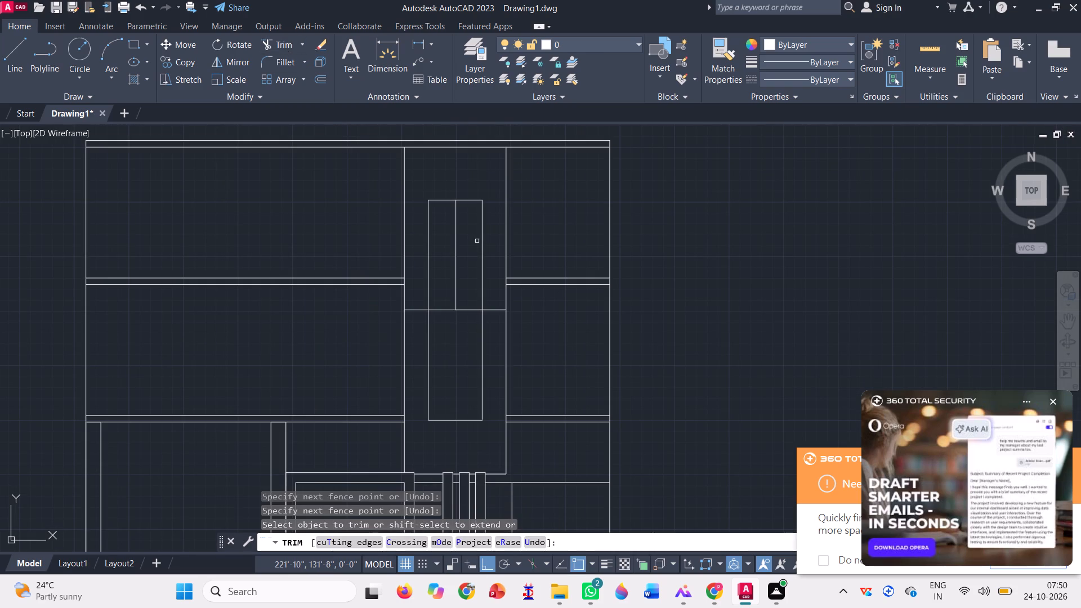
{"action": "left_click", "coordinate": [474, 248]}
{"action": "left_click", "coordinate": [458, 332]}
{"action": "left_click", "coordinate": [455, 315]}
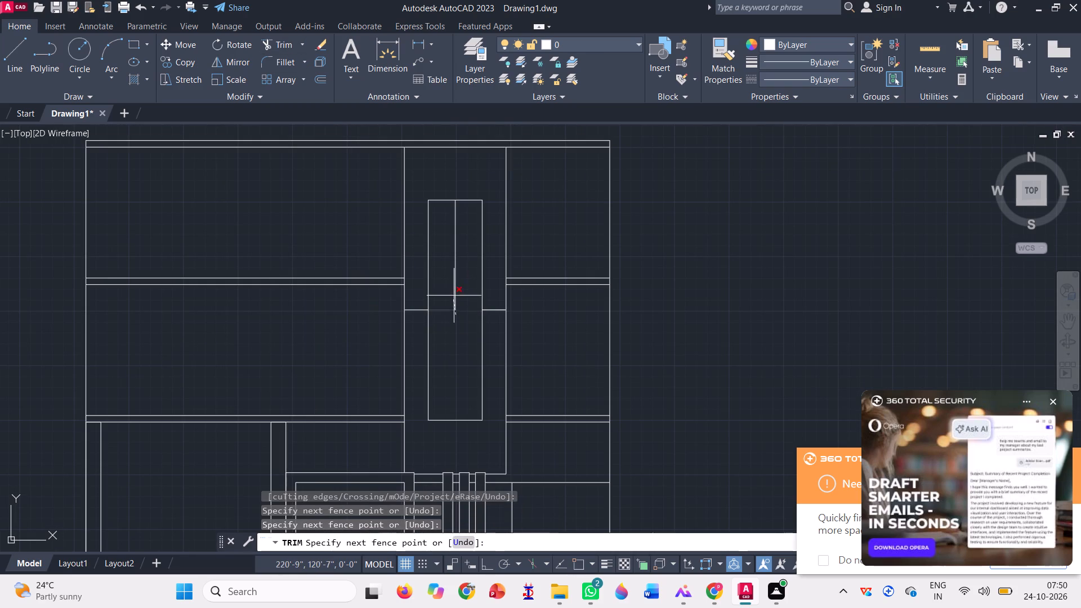
{"action": "left_click", "coordinate": [458, 275]}
{"action": "left_click", "coordinate": [458, 274]}
{"action": "left_click", "coordinate": [461, 273]}
{"action": "left_click", "coordinate": [454, 271]}
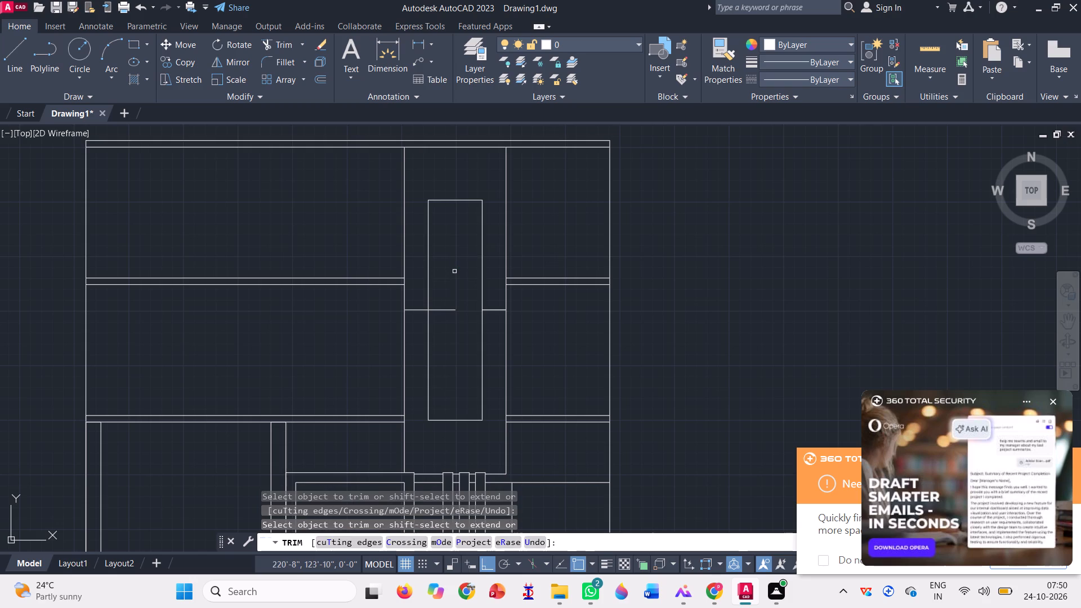
{"action": "left_click", "coordinate": [452, 310]}
{"action": "left_click", "coordinate": [419, 312]}
{"action": "left_click", "coordinate": [498, 312]}
{"action": "left_click", "coordinate": [499, 303]}
{"action": "scroll", "coordinate": [499, 304], "scroll_direction": "down", "scroll_amount": 1}
{"action": "key", "text": "Escape"}
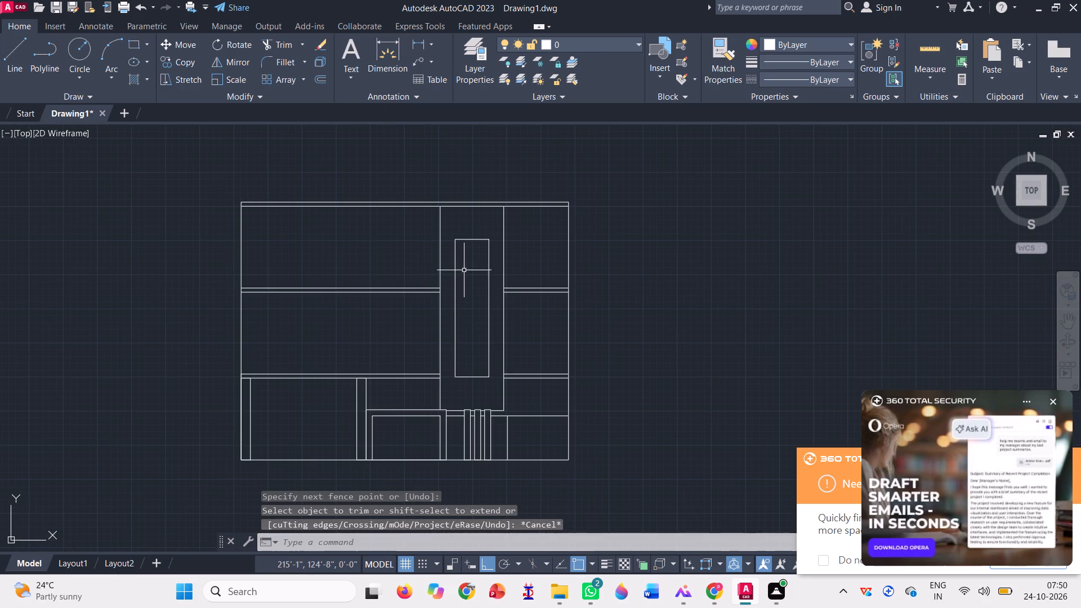
Offset the tall rectangle 2" inward twice in succession to form three nested rectangles.
{"action": "left_click", "coordinate": [318, 77]}
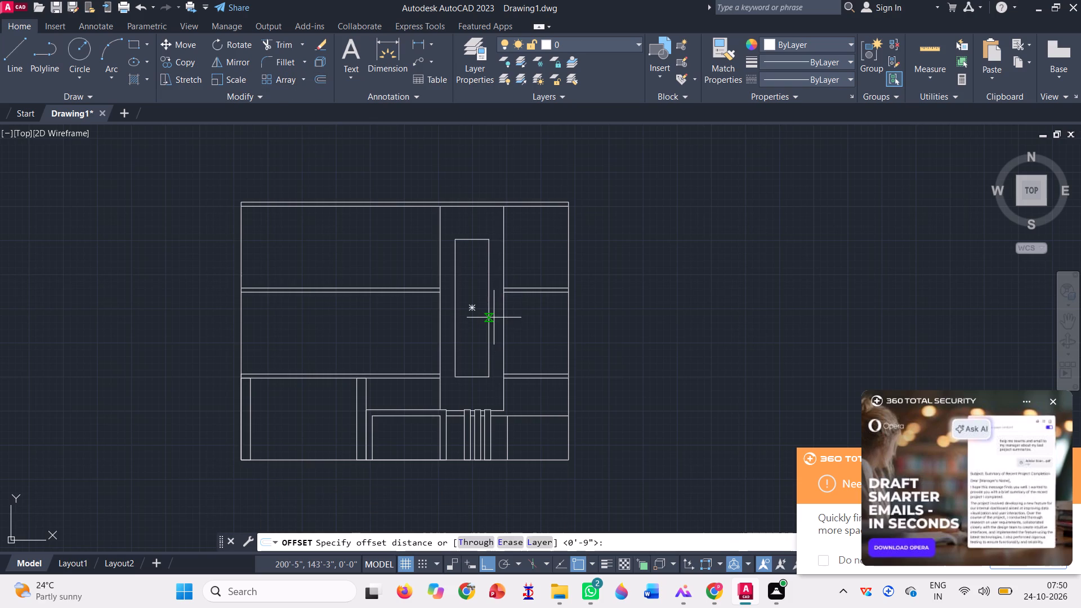
{"action": "type", "text": "0'2\""}
{"action": "key", "text": "Return"}
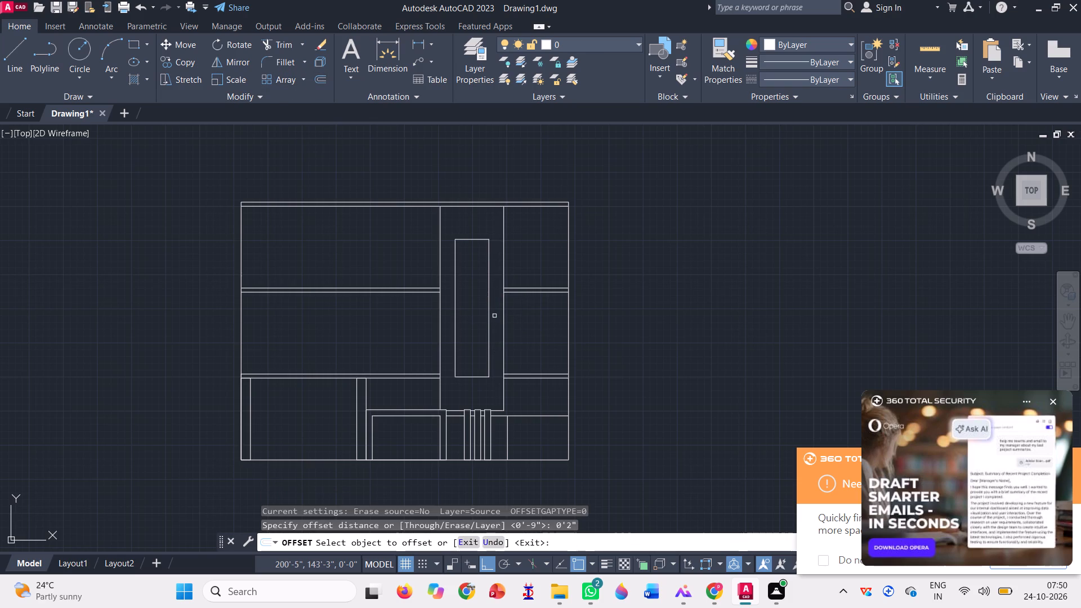
{"action": "left_click", "coordinate": [490, 312]}
{"action": "left_click", "coordinate": [468, 310]}
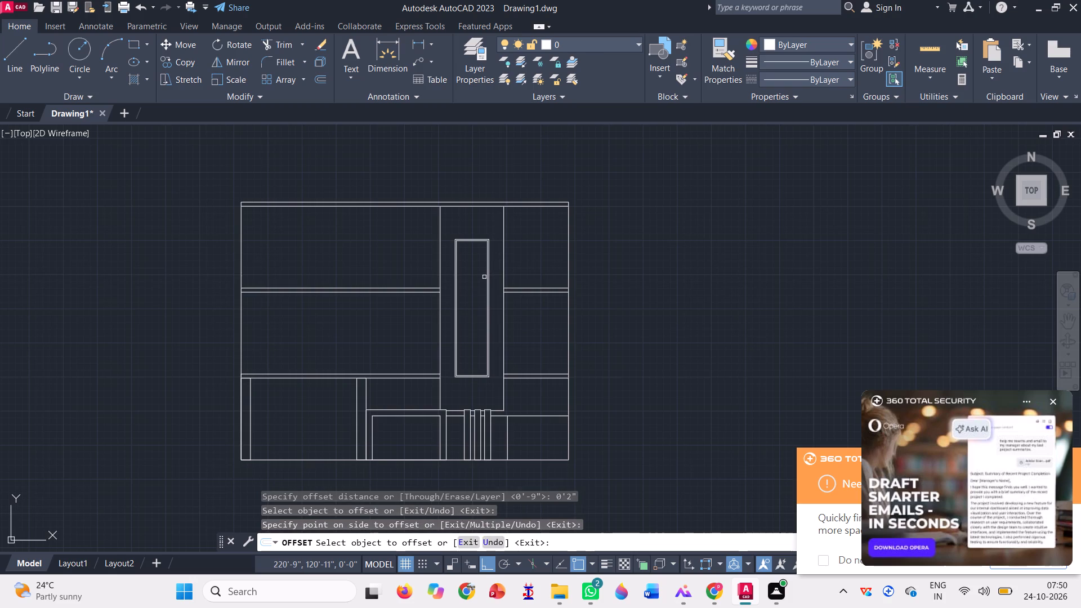
{"action": "scroll", "coordinate": [484, 276], "scroll_direction": "up", "scroll_amount": 3}
{"action": "left_click", "coordinate": [497, 281]}
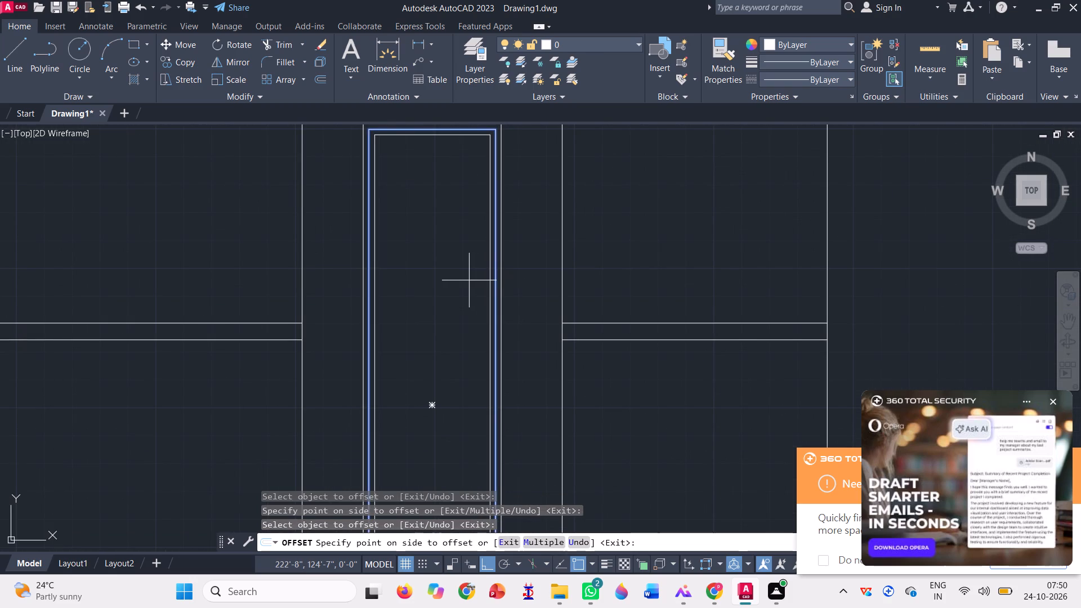
{"action": "left_click", "coordinate": [469, 280]}
{"action": "key", "text": "space"}
Delete the middle one of the three nested rectangles in the tall vertical section, keeping the outer and inner frames.
{"action": "scroll", "coordinate": [454, 262], "scroll_direction": "down", "scroll_amount": 1}
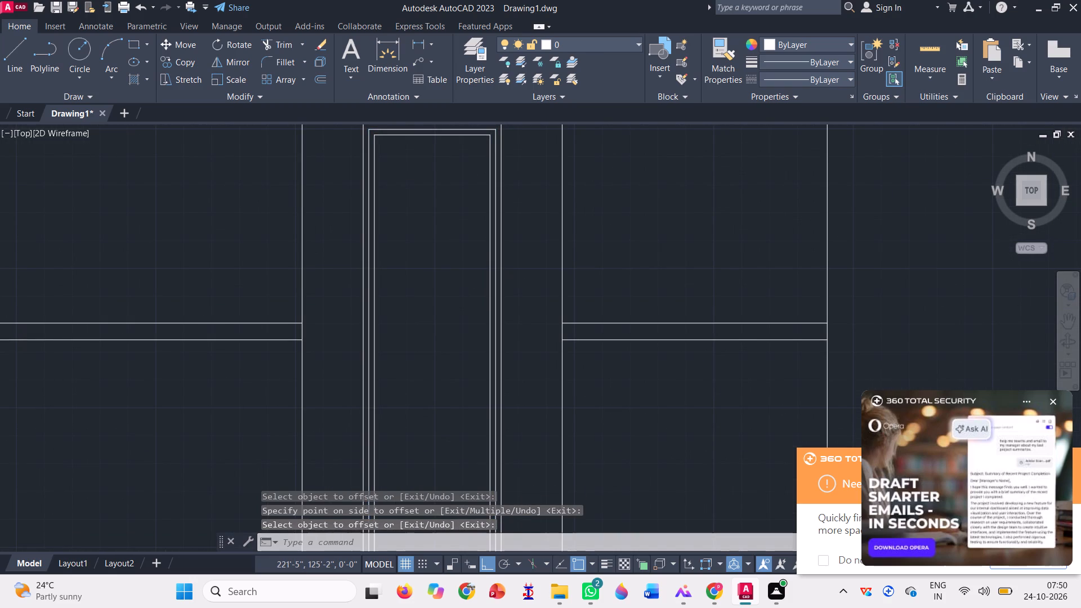
{"action": "scroll", "coordinate": [397, 186], "scroll_direction": "up", "scroll_amount": 4}
{"action": "left_click", "coordinate": [419, 175]}
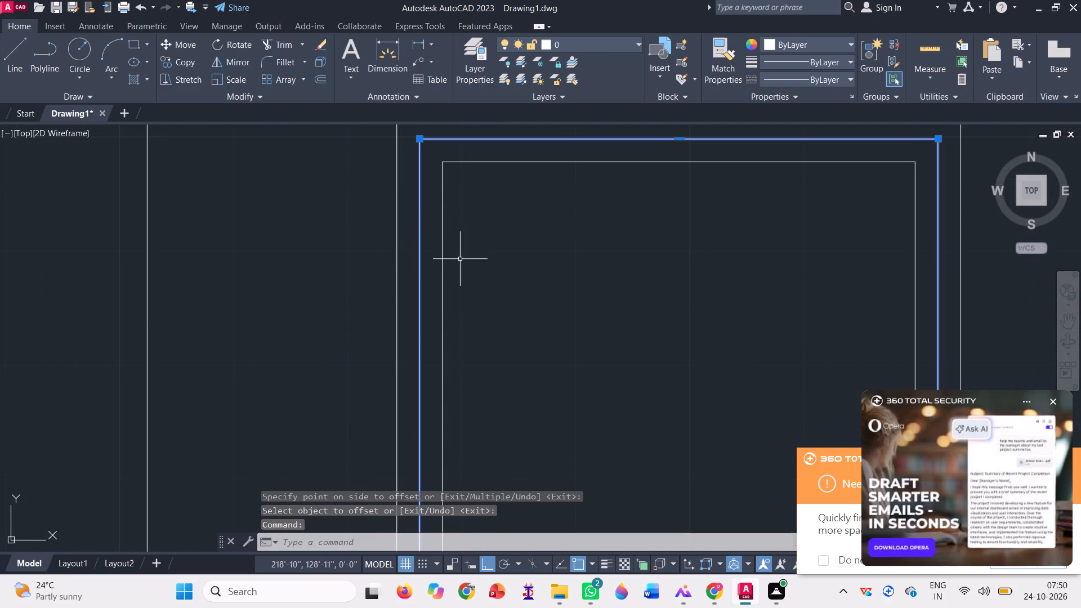
{"action": "key", "text": "Delete"}
{"action": "scroll", "coordinate": [460, 259], "scroll_direction": "down", "scroll_amount": 4}
{"action": "scroll", "coordinate": [465, 207], "scroll_direction": "down", "scroll_amount": 1}
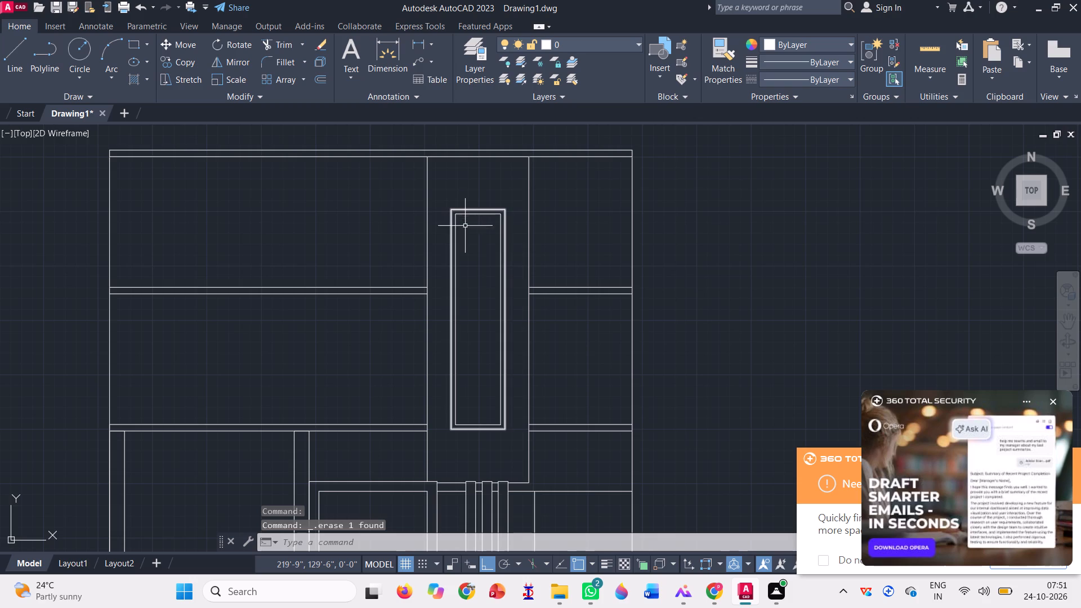
{"action": "scroll", "coordinate": [490, 329], "scroll_direction": "down", "scroll_amount": 1}
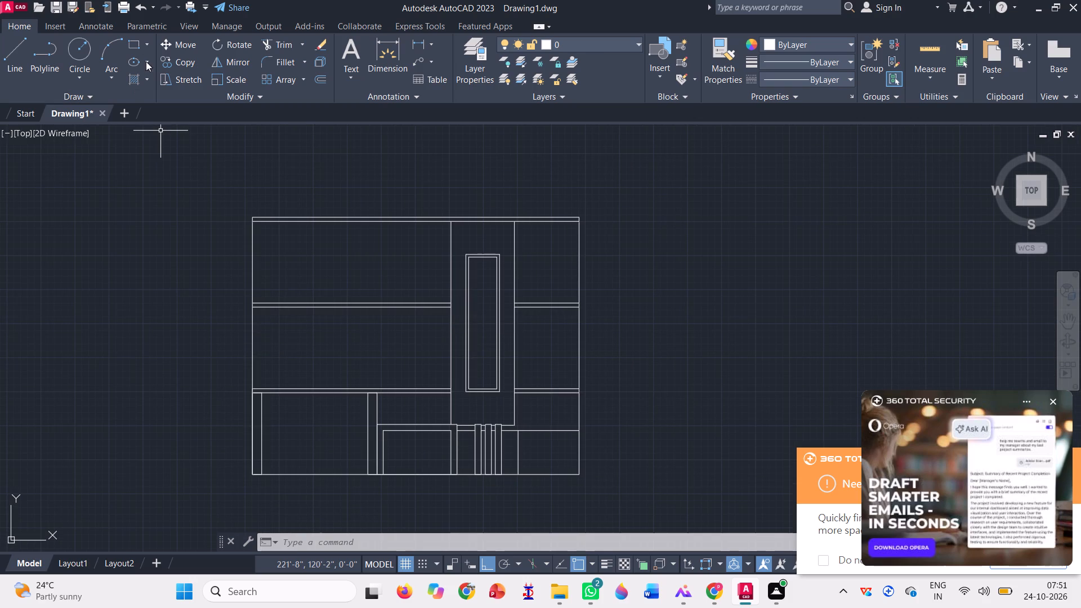
Draw a rectangle about 15.5' wide and 10.5' high in the middle bay, against the left side of the tall vertical section.
{"action": "left_click", "coordinate": [132, 39]}
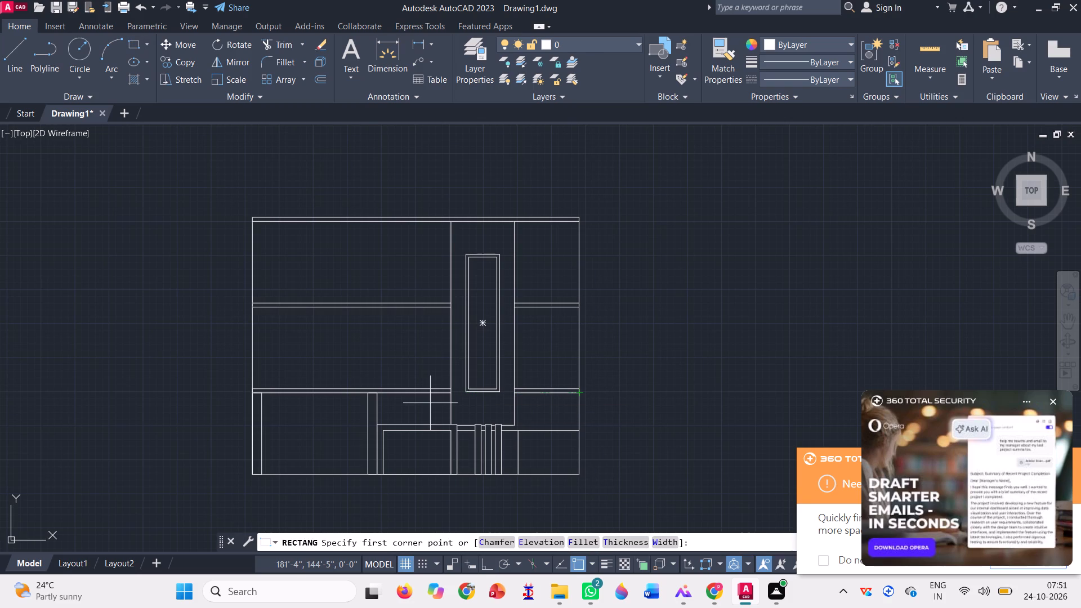
{"action": "scroll", "coordinate": [430, 403], "scroll_direction": "up", "scroll_amount": 2}
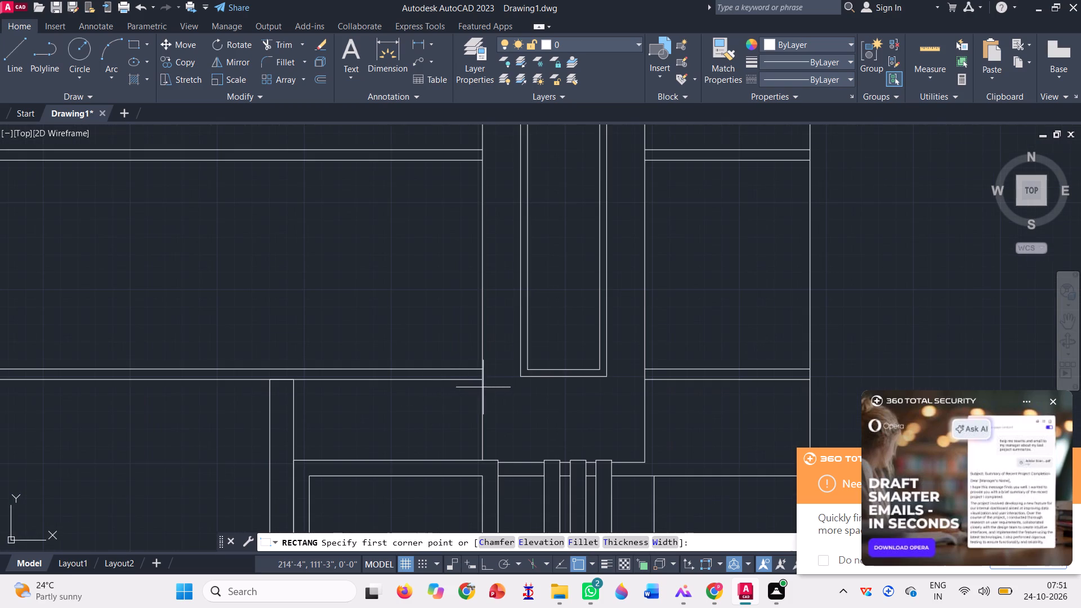
{"action": "left_click", "coordinate": [486, 382]}
{"action": "scroll", "coordinate": [522, 412], "scroll_direction": "down", "scroll_amount": 2}
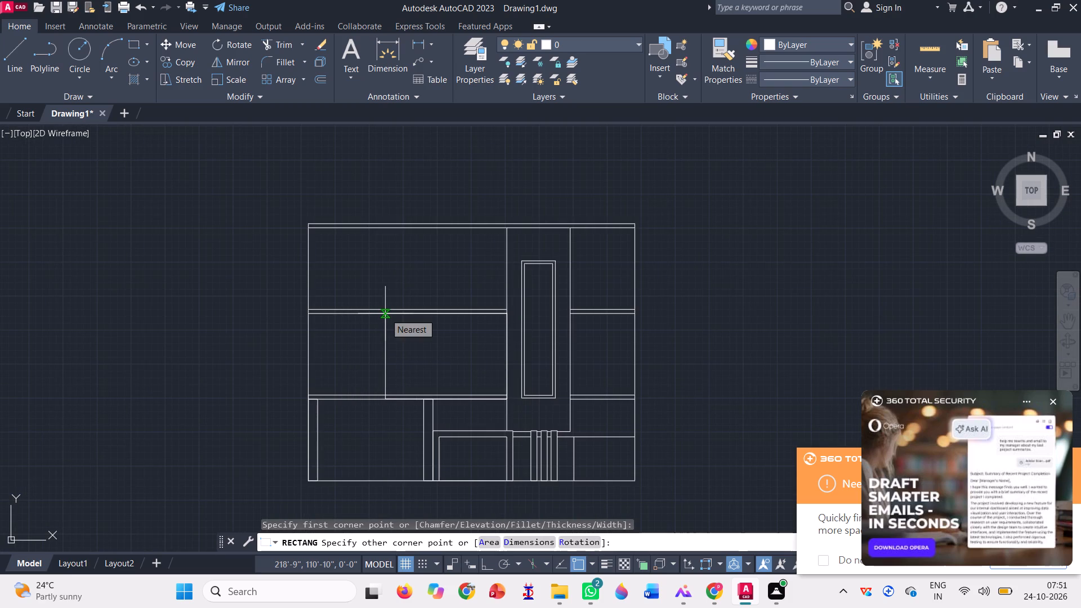
{"action": "scroll", "coordinate": [378, 311], "scroll_direction": "up", "scroll_amount": 1}
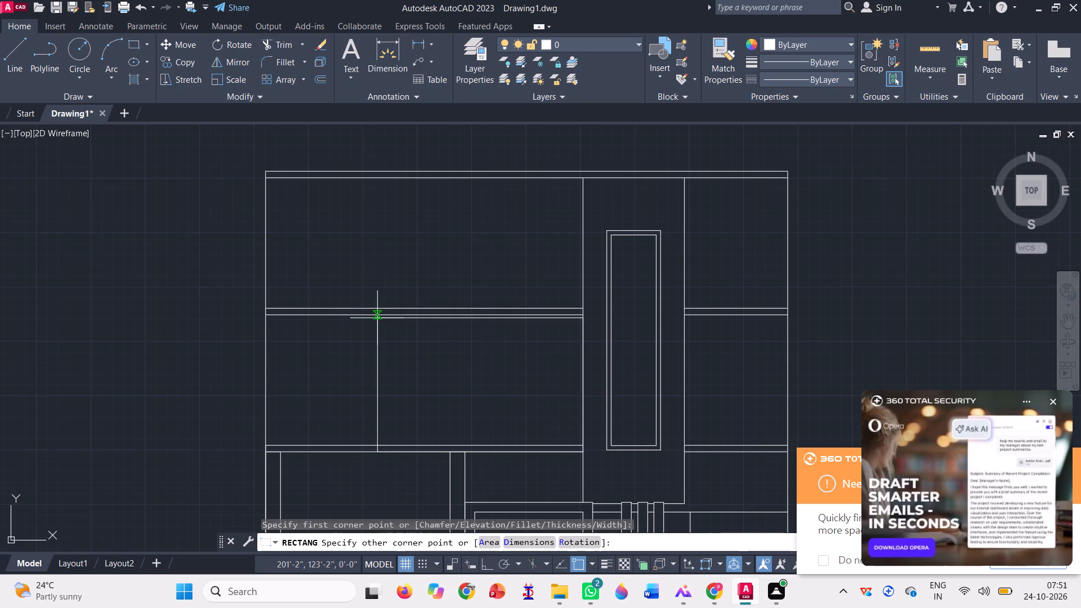
{"action": "left_click", "coordinate": [379, 316]}
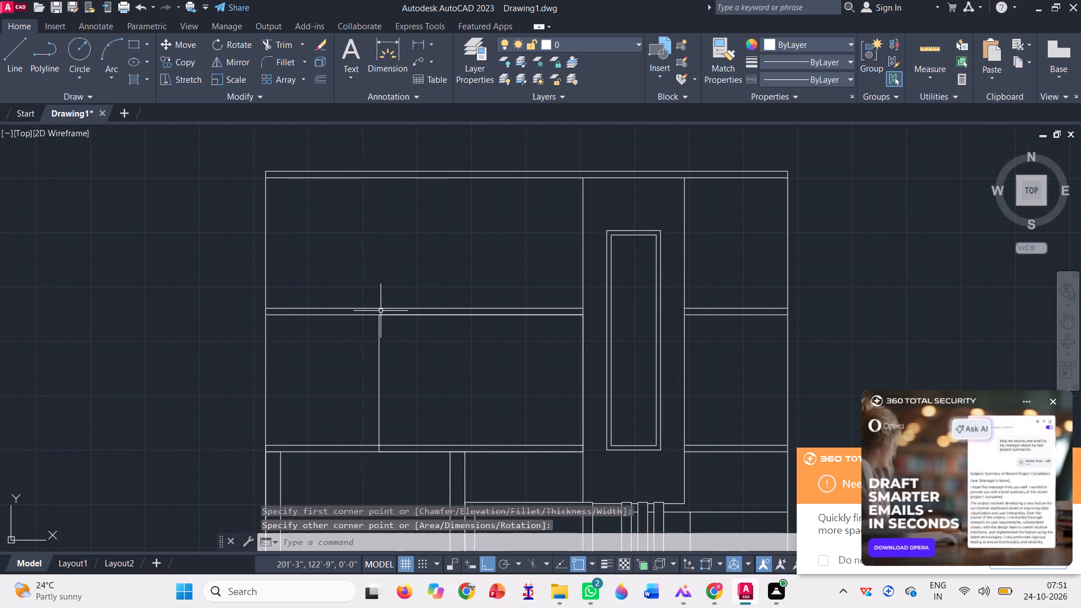
{"action": "scroll", "coordinate": [379, 309], "scroll_direction": "down", "scroll_amount": 2}
{"action": "scroll", "coordinate": [414, 329], "scroll_direction": "up", "scroll_amount": 1}
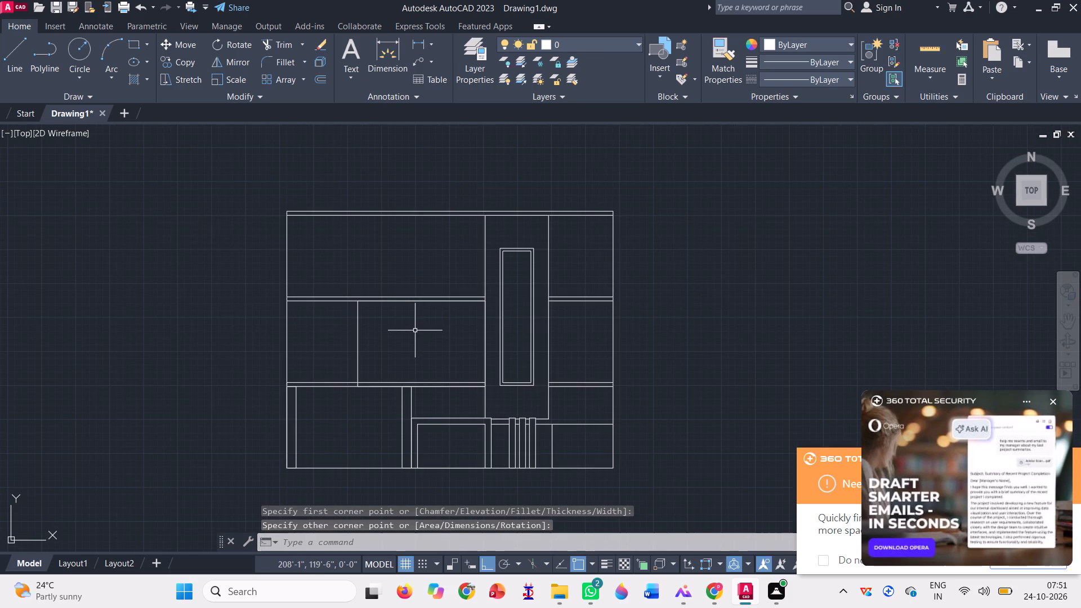
Start an offset for the rectangle just drawn in the middle bay.
{"action": "left_click", "coordinate": [321, 78]}
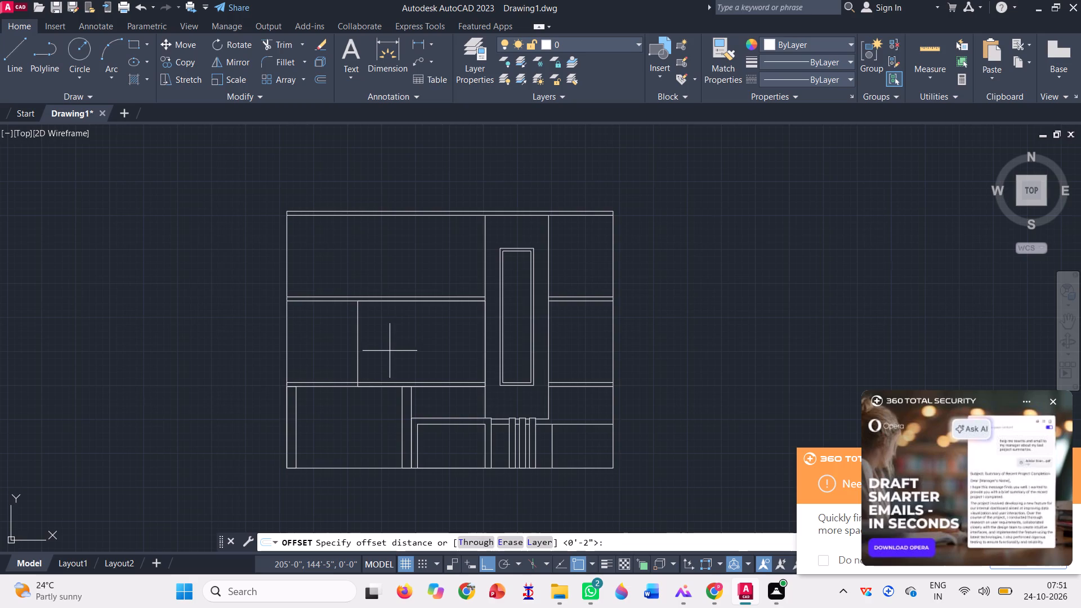
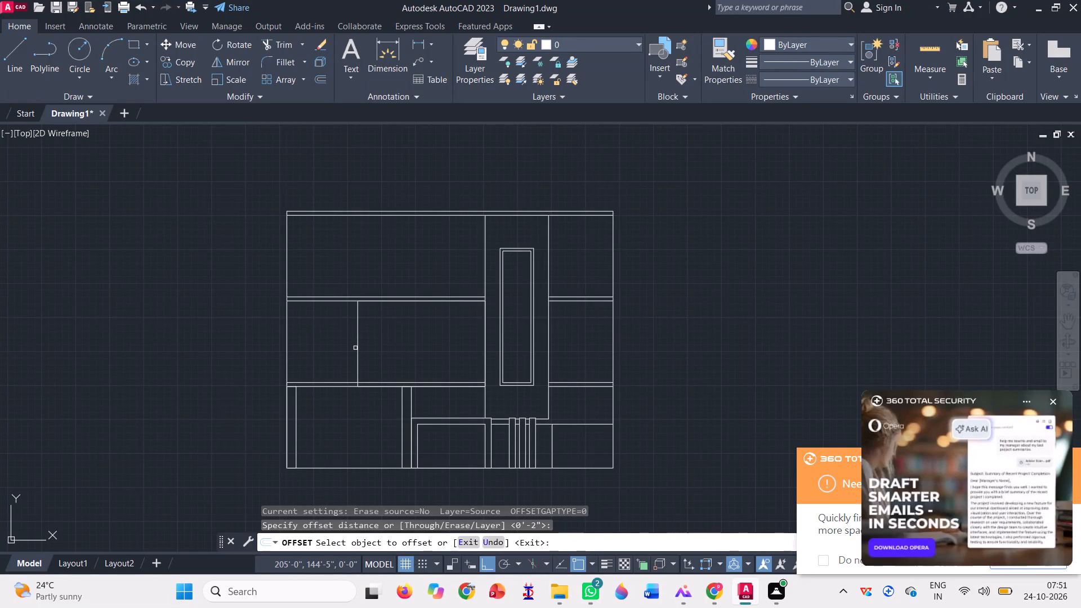
Offset the middle bay's large rectangle 2" inward four times in succession, each from the previous copy.
{"action": "left_click", "coordinate": [356, 348]}
{"action": "left_click", "coordinate": [380, 352]}
{"action": "scroll", "coordinate": [361, 342], "scroll_direction": "up", "scroll_amount": 4}
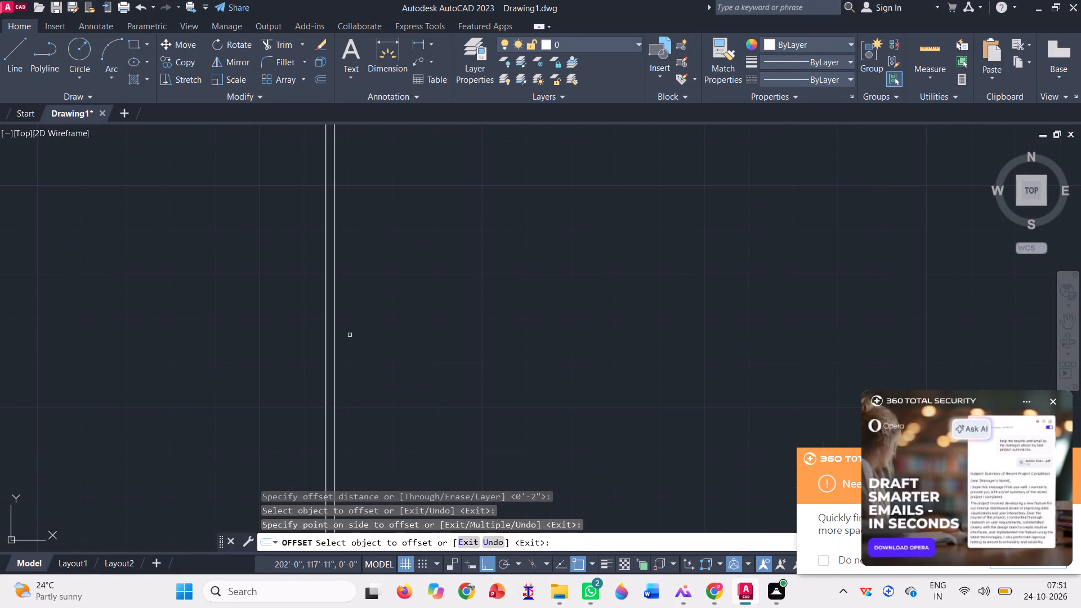
{"action": "left_click", "coordinate": [336, 334]}
{"action": "left_click", "coordinate": [422, 358]}
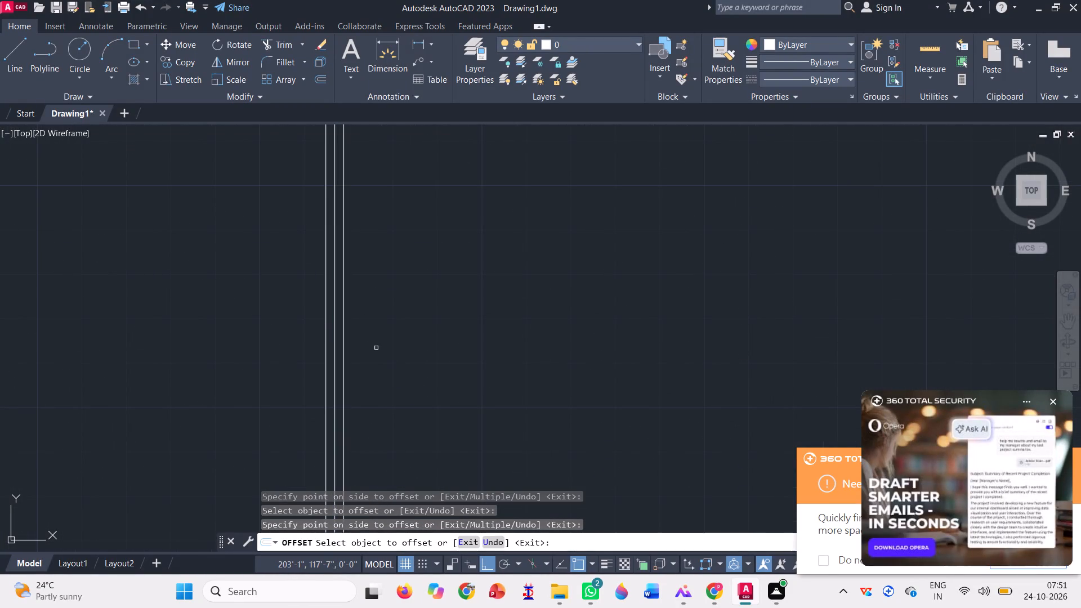
{"action": "left_click", "coordinate": [343, 329]}
{"action": "left_click", "coordinate": [399, 347]}
{"action": "scroll", "coordinate": [359, 337], "scroll_direction": "down", "scroll_amount": 1}
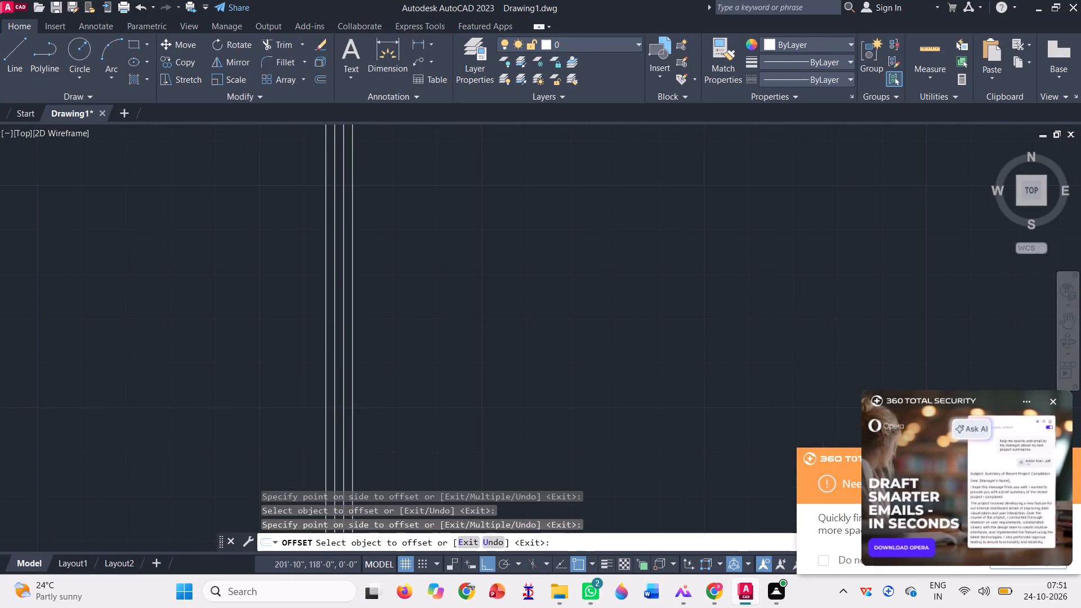
{"action": "left_click", "coordinate": [355, 337]}
{"action": "left_click", "coordinate": [386, 342]}
{"action": "scroll", "coordinate": [318, 304], "scroll_direction": "down", "scroll_amount": 1}
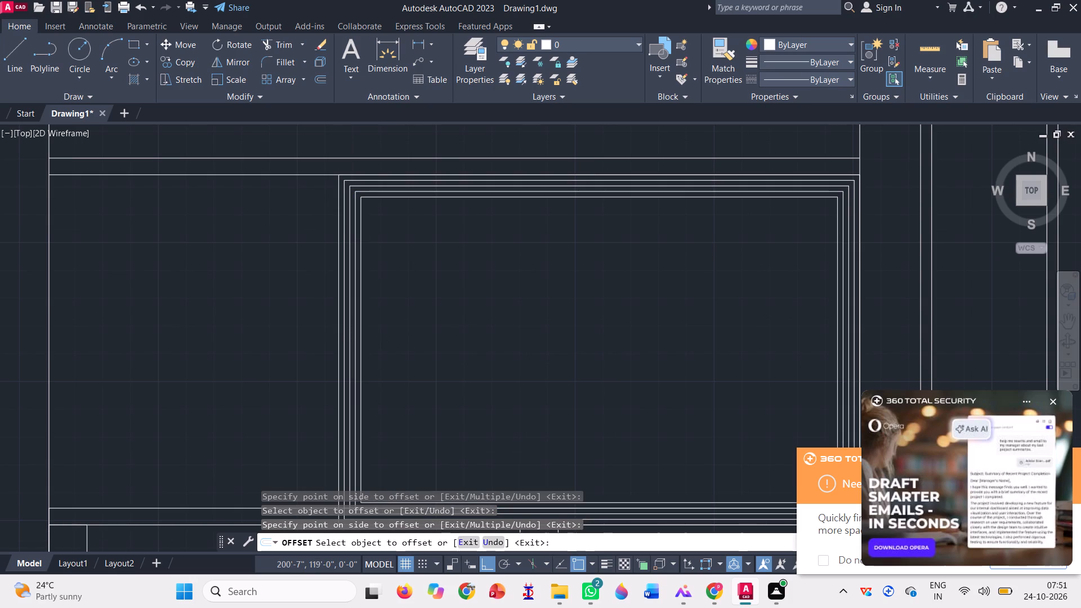
{"action": "key", "text": "Escape"}
Delete the three intermediate nested rectangles in the middle bay, keeping only the outermost and innermost ones.
{"action": "scroll", "coordinate": [348, 230], "scroll_direction": "up", "scroll_amount": 2}
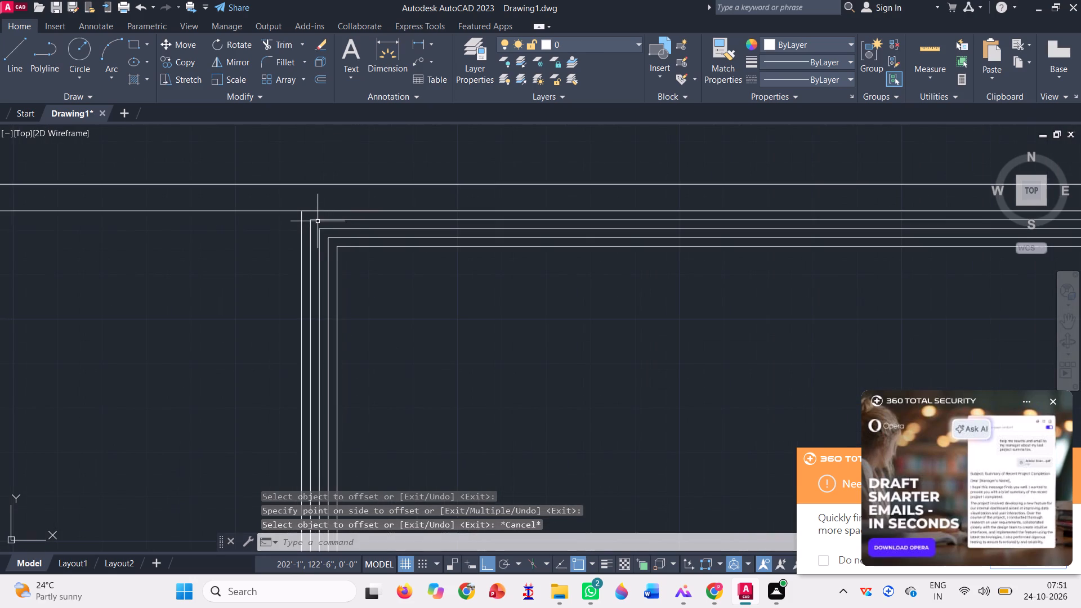
{"action": "left_click", "coordinate": [318, 220]}
{"action": "key", "text": "Delete"}
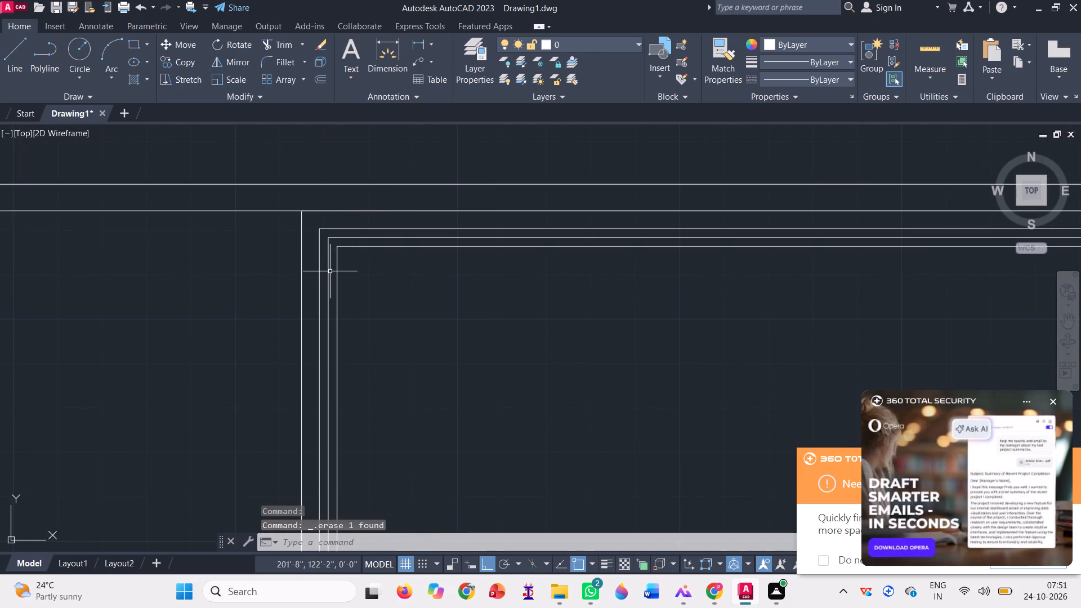
{"action": "scroll", "coordinate": [332, 271], "scroll_direction": "down", "scroll_amount": 2}
{"action": "scroll", "coordinate": [328, 247], "scroll_direction": "up", "scroll_amount": 2}
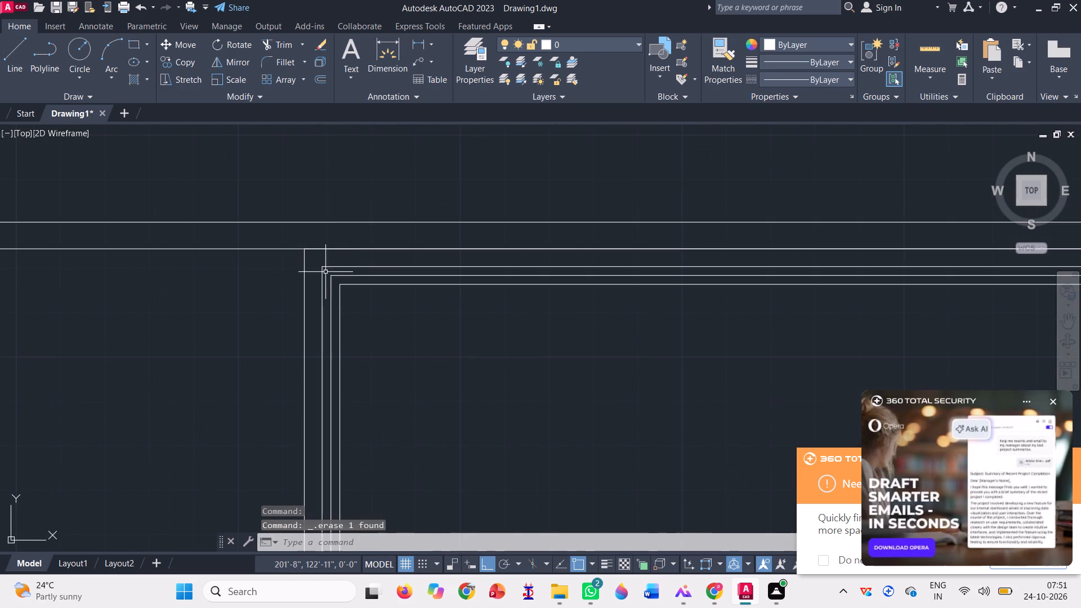
{"action": "left_click", "coordinate": [325, 272]}
{"action": "left_click", "coordinate": [311, 260]}
{"action": "key", "text": "Delete"}
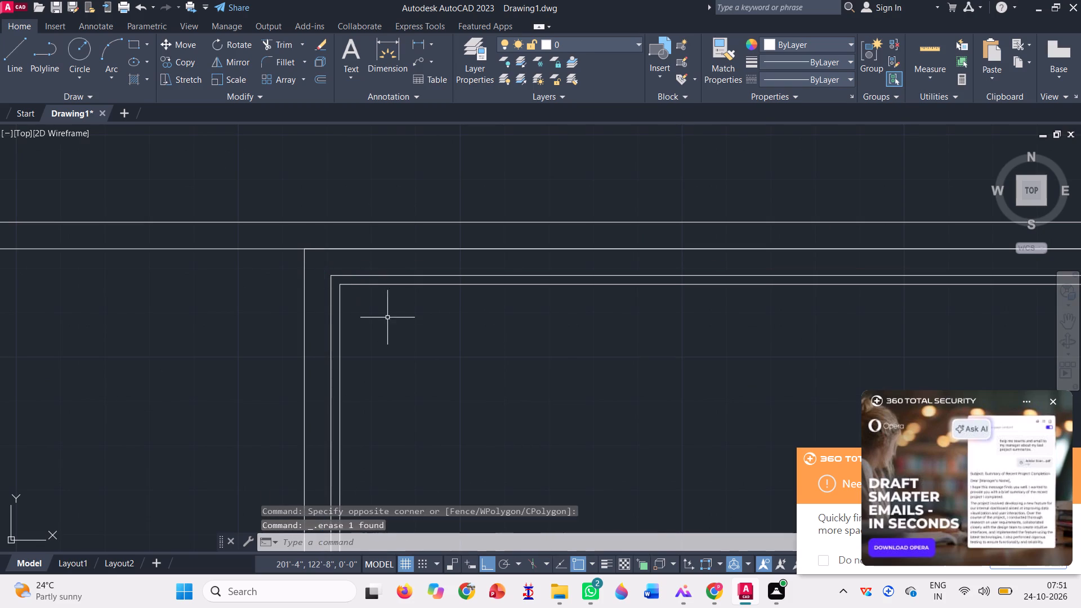
{"action": "scroll", "coordinate": [387, 318], "scroll_direction": "down", "scroll_amount": 3}
{"action": "scroll", "coordinate": [368, 302], "scroll_direction": "up", "scroll_amount": 3}
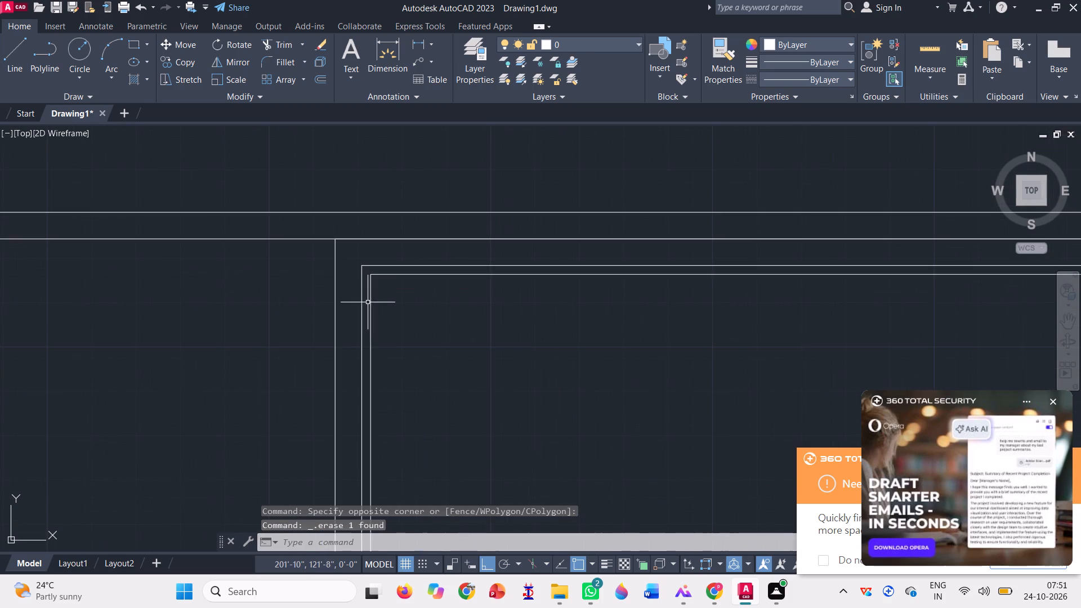
{"action": "left_click", "coordinate": [361, 289]}
{"action": "key", "text": "Delete"}
{"action": "scroll", "coordinate": [398, 296], "scroll_direction": "down", "scroll_amount": 2}
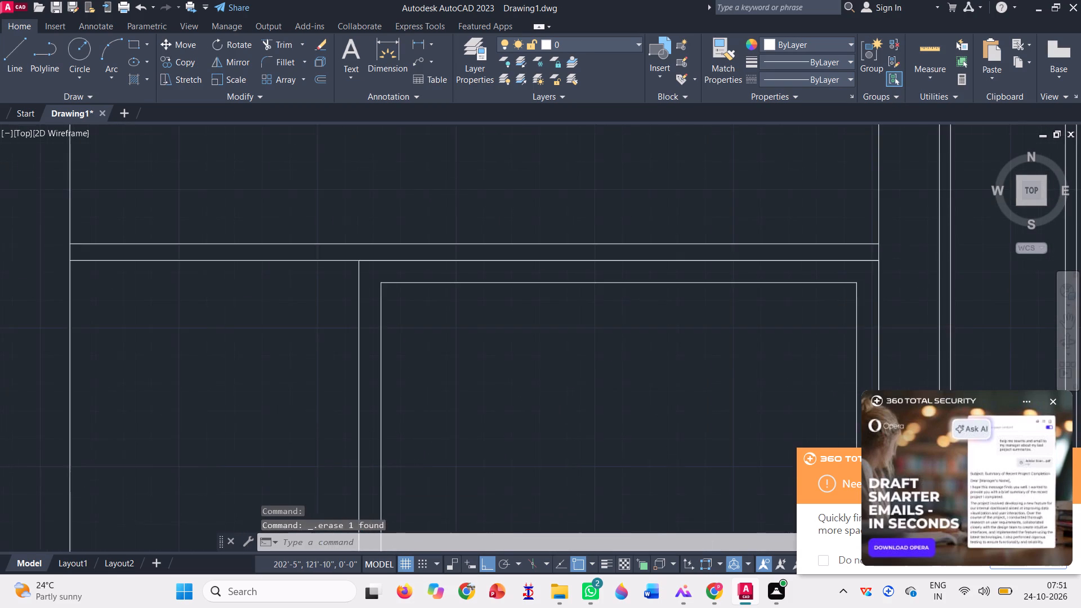
{"action": "scroll", "coordinate": [398, 296], "scroll_direction": "down", "scroll_amount": 1}
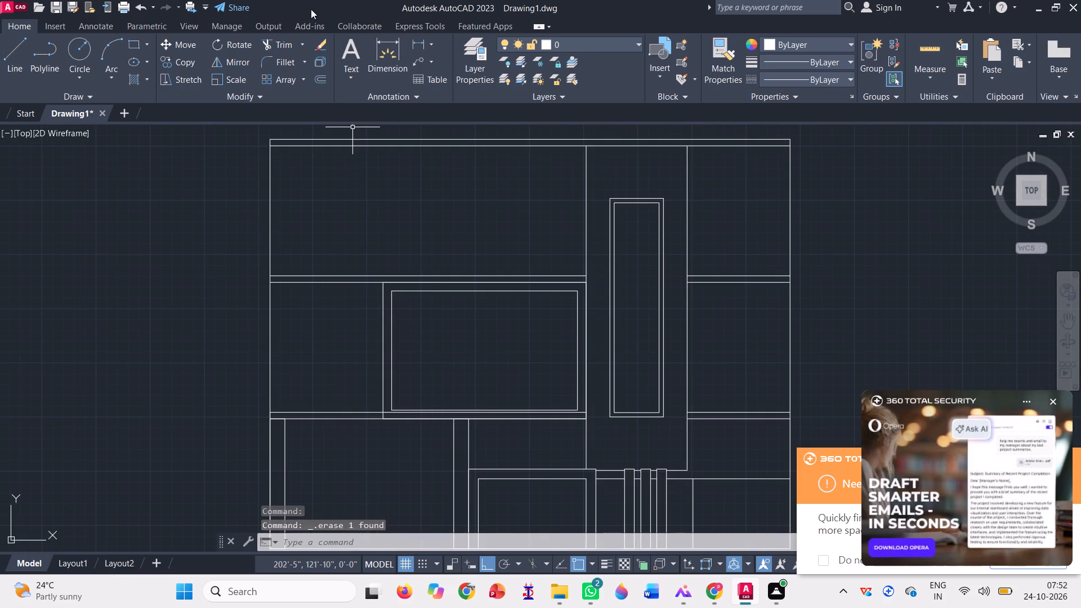
Trim away the wall line's portion that crosses the lower part of the middle bay's large rectangular frame.
{"action": "left_click", "coordinate": [279, 41]}
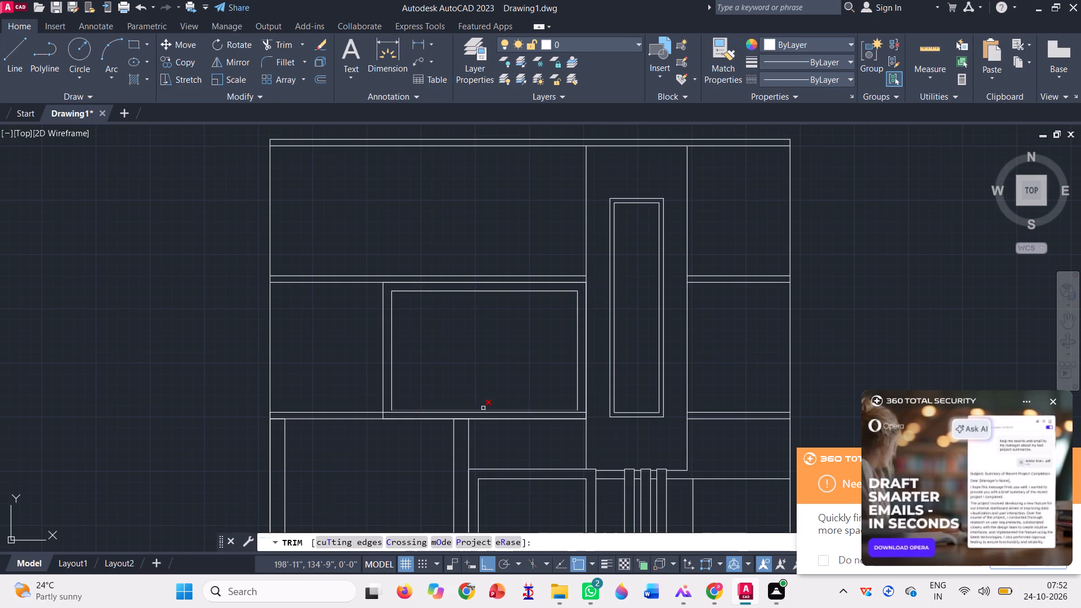
{"action": "scroll", "coordinate": [483, 408], "scroll_direction": "up", "scroll_amount": 3}
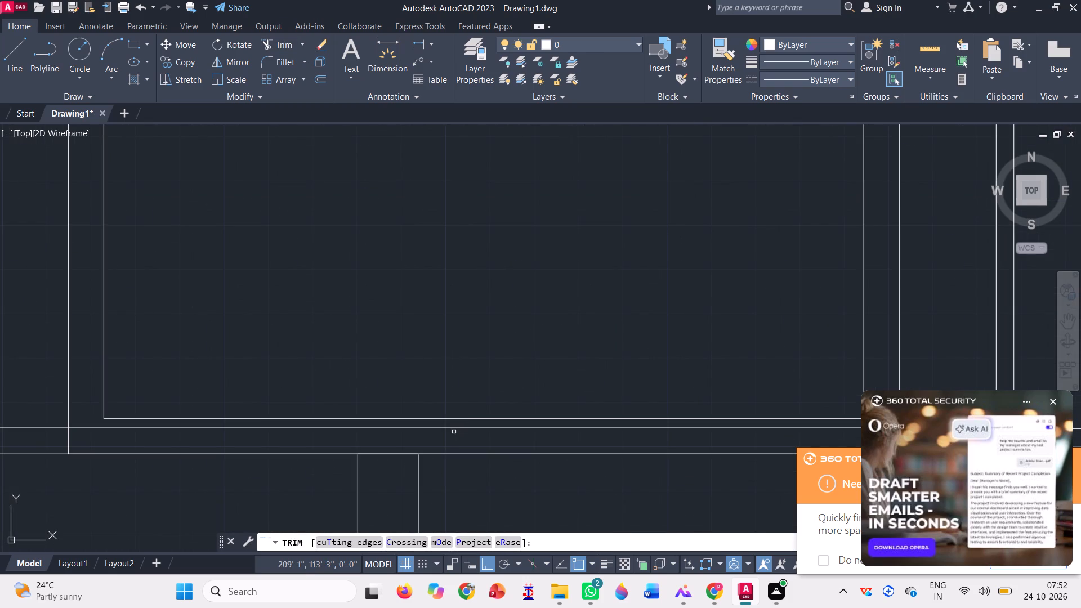
{"action": "left_click", "coordinate": [454, 431]}
{"action": "left_click", "coordinate": [453, 419]}
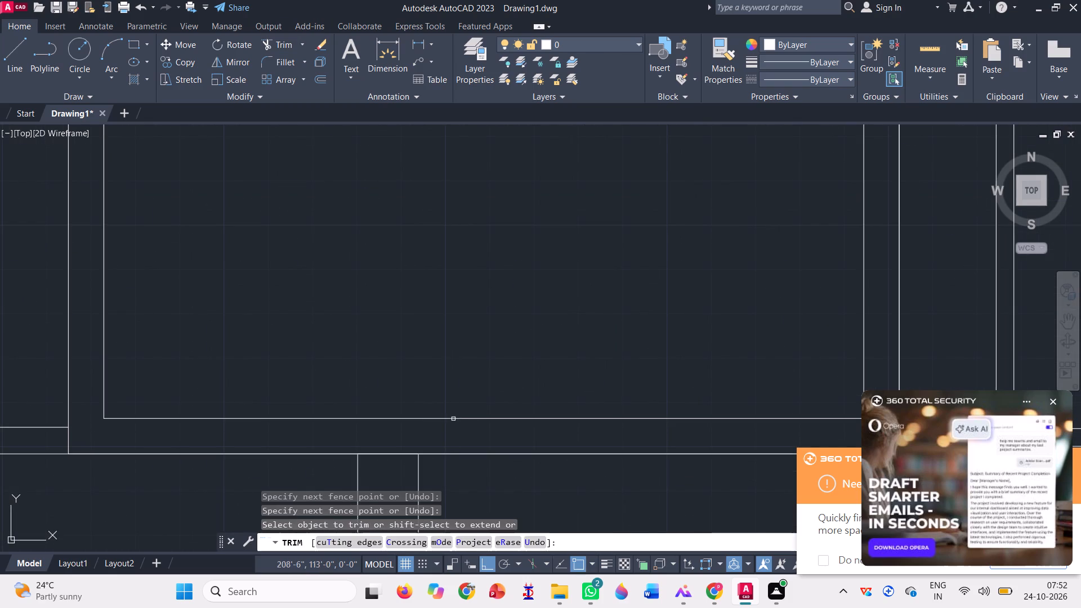
{"action": "scroll", "coordinate": [461, 437], "scroll_direction": "down", "scroll_amount": 3}
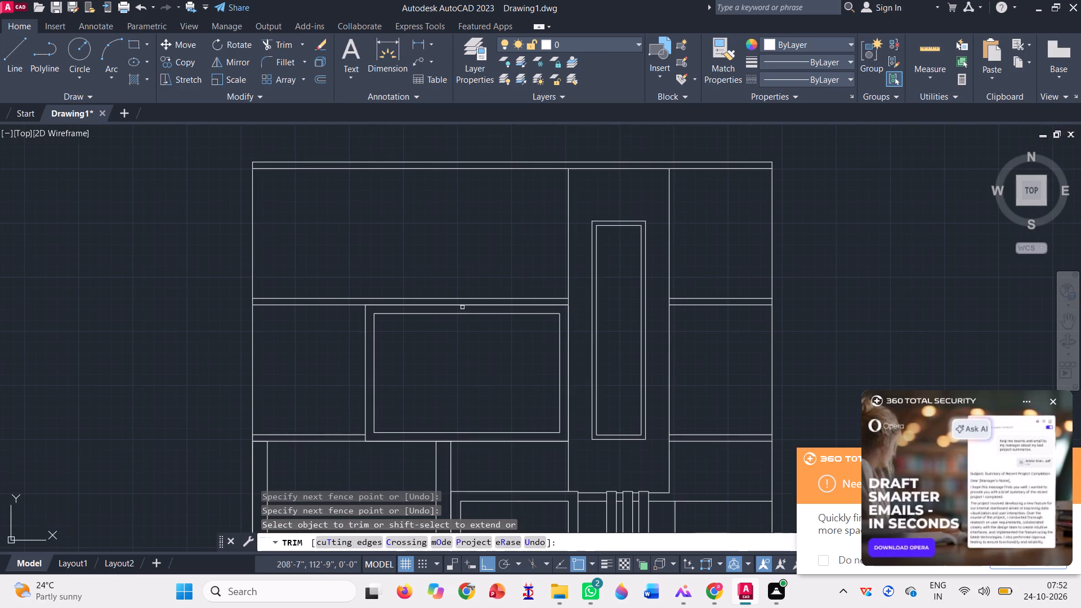
{"action": "key", "text": "grave"}
{"action": "key", "text": "Escape"}
{"action": "scroll", "coordinate": [472, 296], "scroll_direction": "down", "scroll_amount": 1}
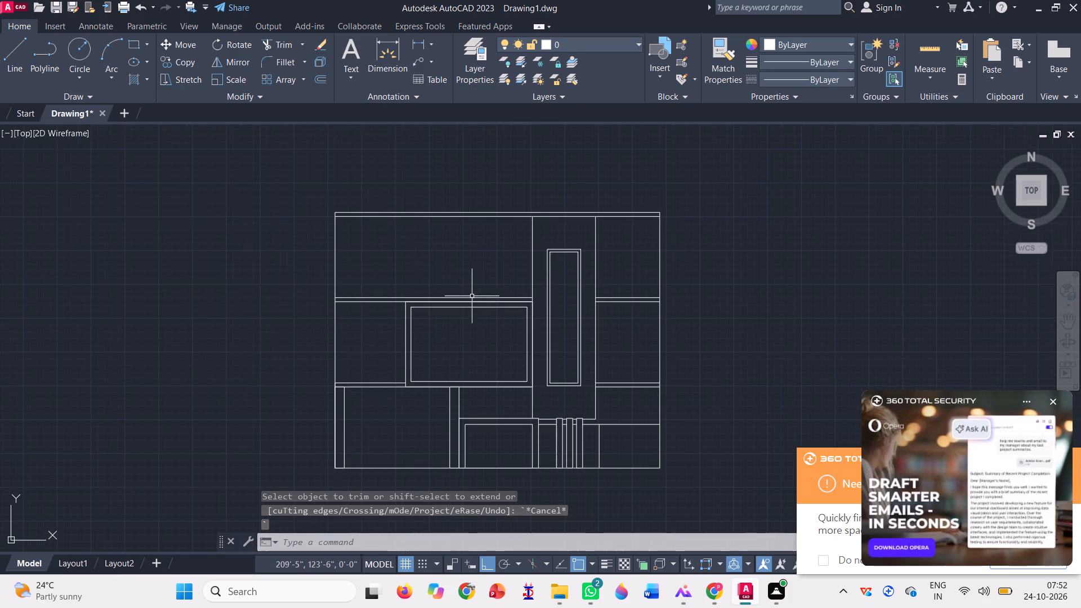
Draw a rectangle about 4' wide and 5'-10" high in the middle bay's space left of the large frame.
{"action": "left_click", "coordinate": [131, 39]}
{"action": "scroll", "coordinate": [382, 350], "scroll_direction": "up", "scroll_amount": 1}
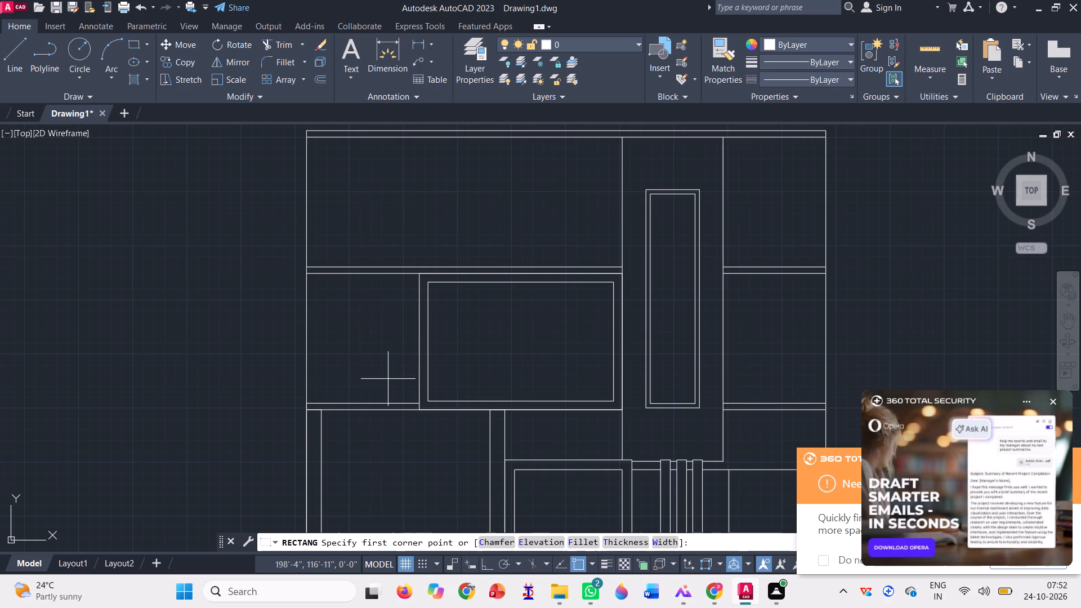
{"action": "left_click", "coordinate": [388, 379]}
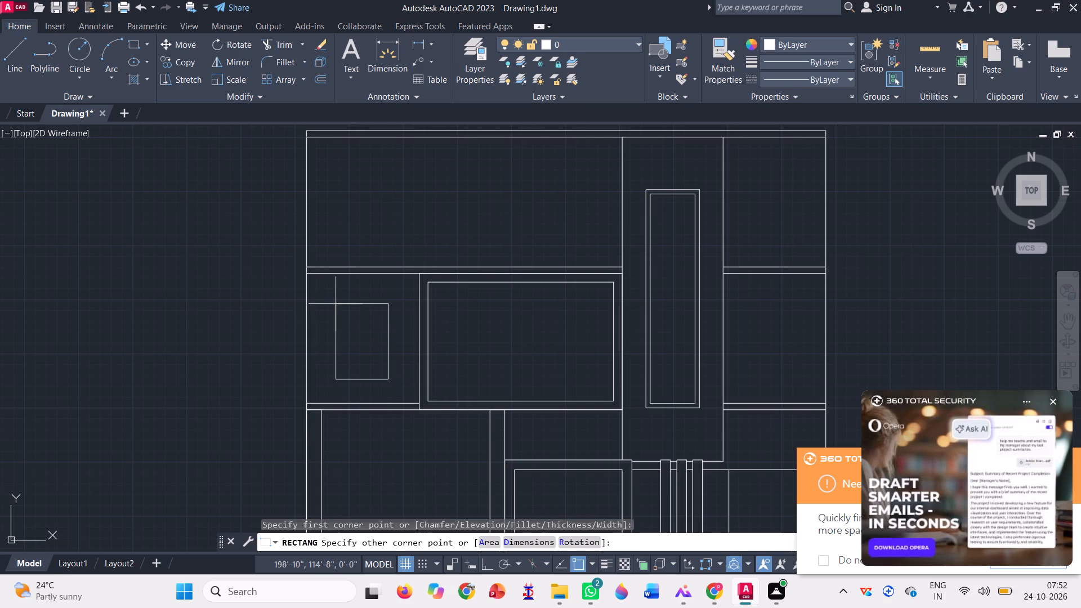
{"action": "left_click", "coordinate": [336, 304]}
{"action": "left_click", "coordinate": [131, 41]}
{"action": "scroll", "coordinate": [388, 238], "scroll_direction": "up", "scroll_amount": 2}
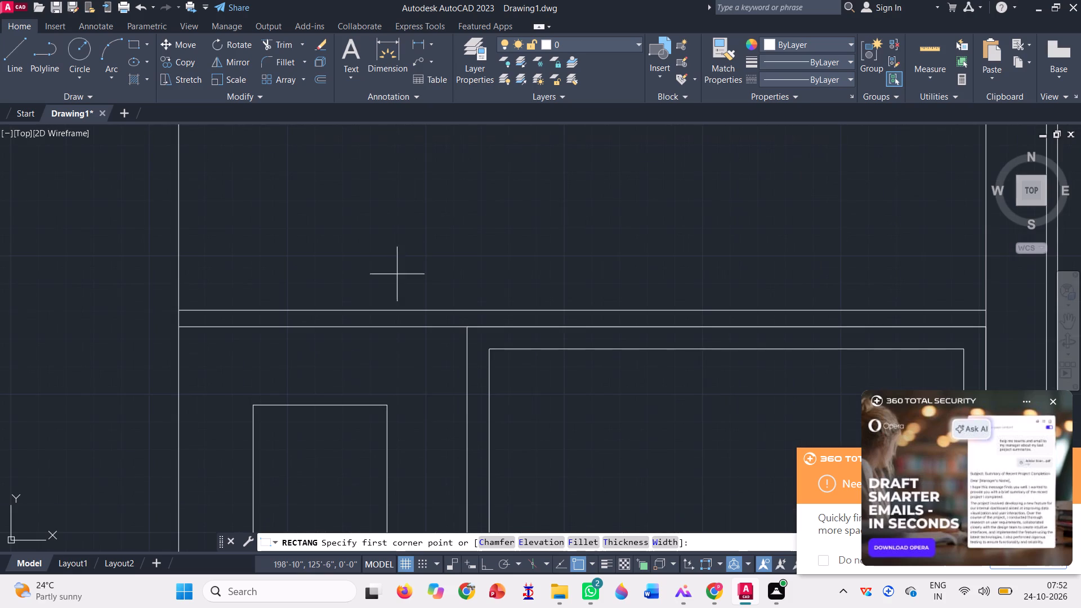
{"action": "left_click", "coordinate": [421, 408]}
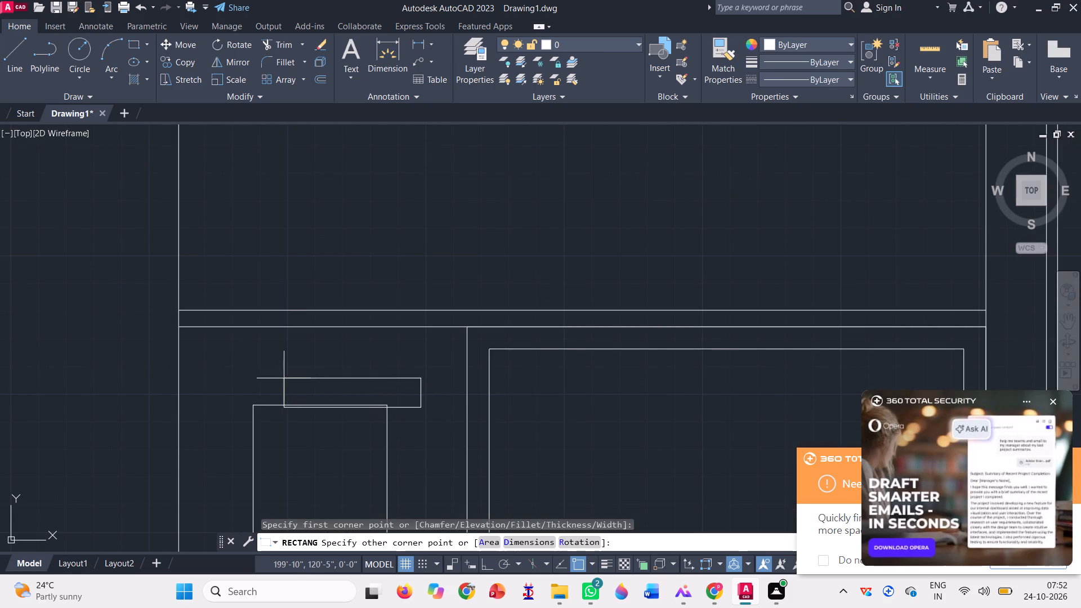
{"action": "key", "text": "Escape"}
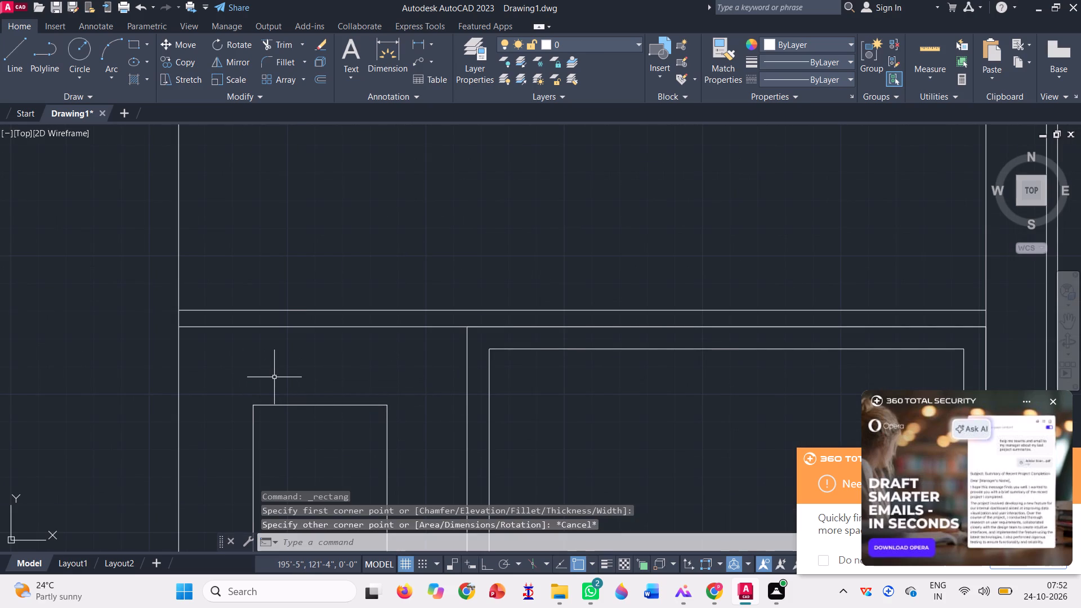
Draw a thin rectangle about 4'-5" wide and 9" high on top of the small rectangle, starting at its upper-left corner.
{"action": "type", "text": "rec"}
{"action": "key", "text": "Return"}
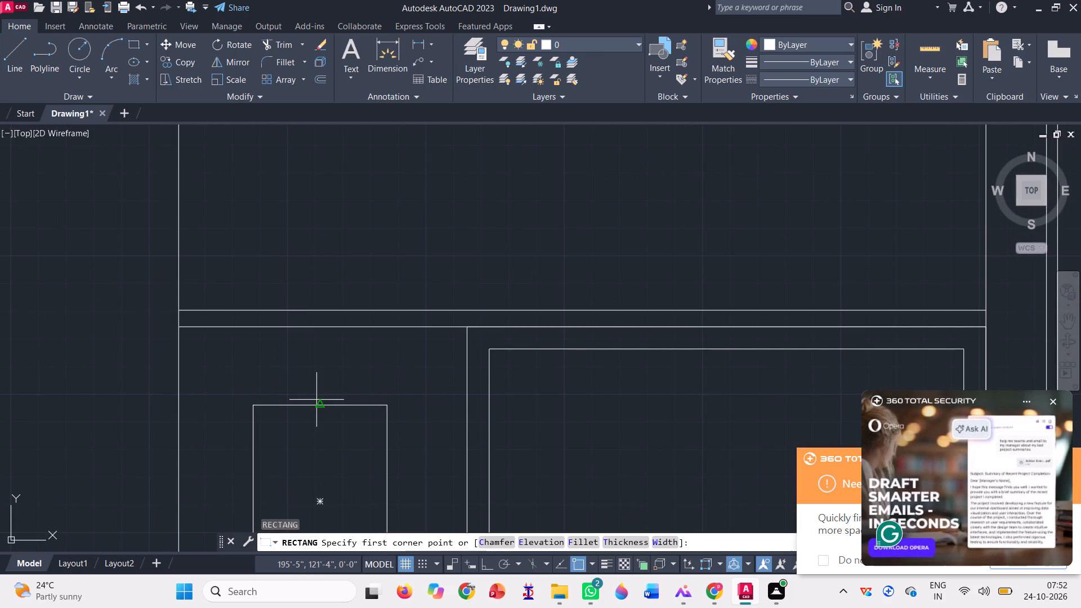
{"action": "left_click", "coordinate": [249, 401]}
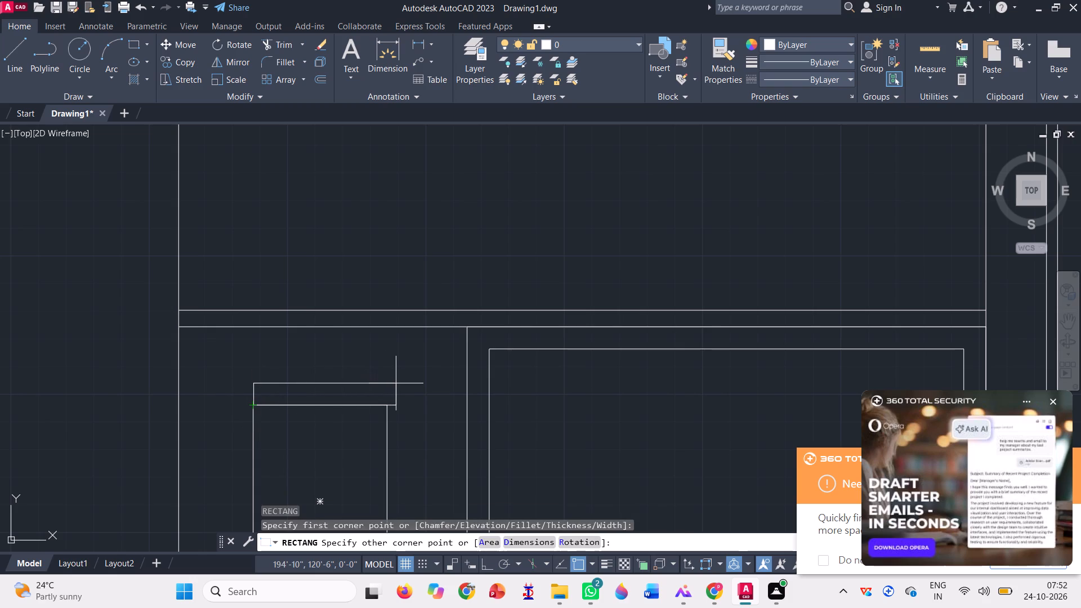
{"action": "left_click", "coordinate": [401, 381]}
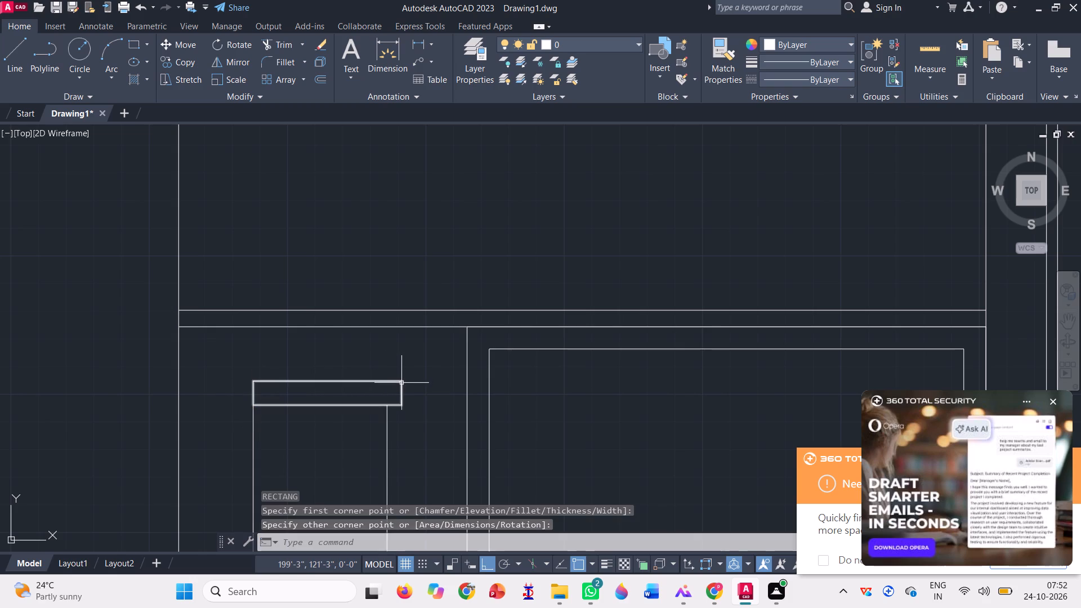
Move the thin rectangle by its bottom midpoint to the midpoint of the small rectangle's top edge, centring it.
{"action": "type", "text": "m"}
{"action": "key", "text": "space"}
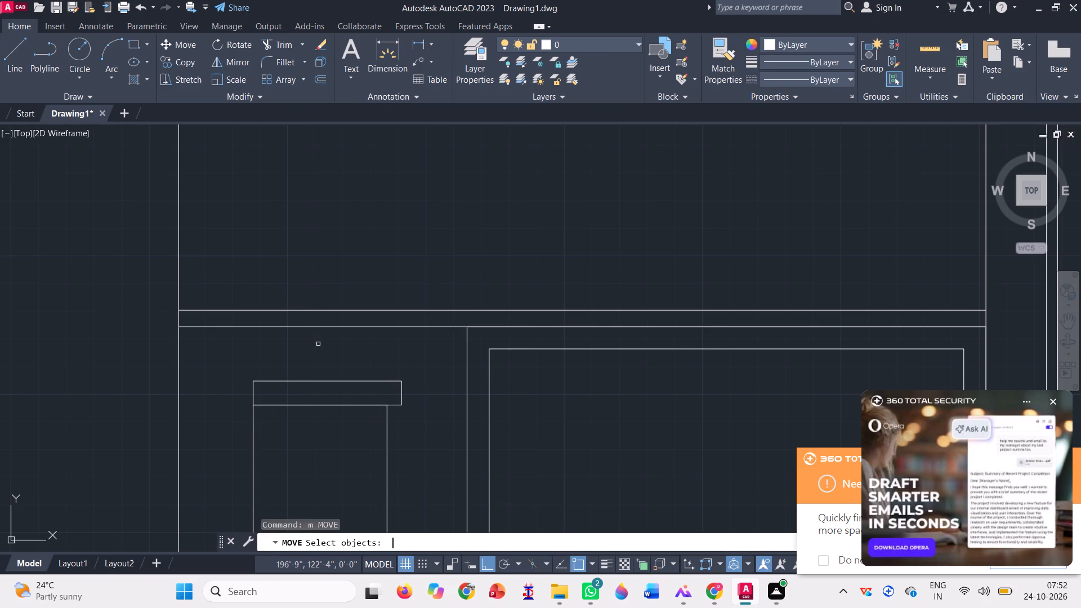
{"action": "left_click", "coordinate": [402, 401]}
{"action": "key", "text": "space"}
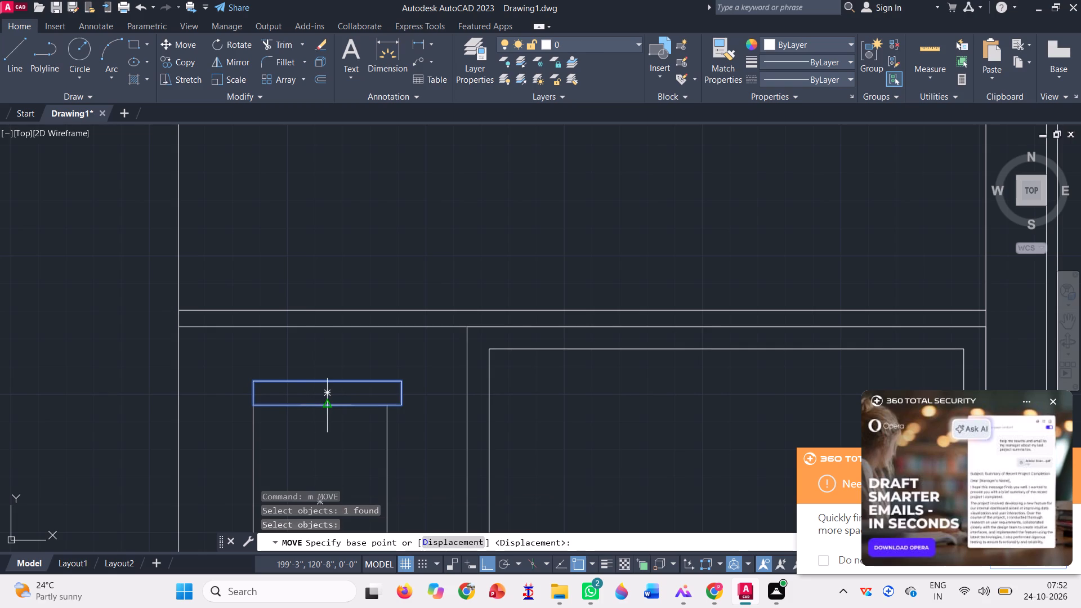
{"action": "left_click", "coordinate": [324, 401]}
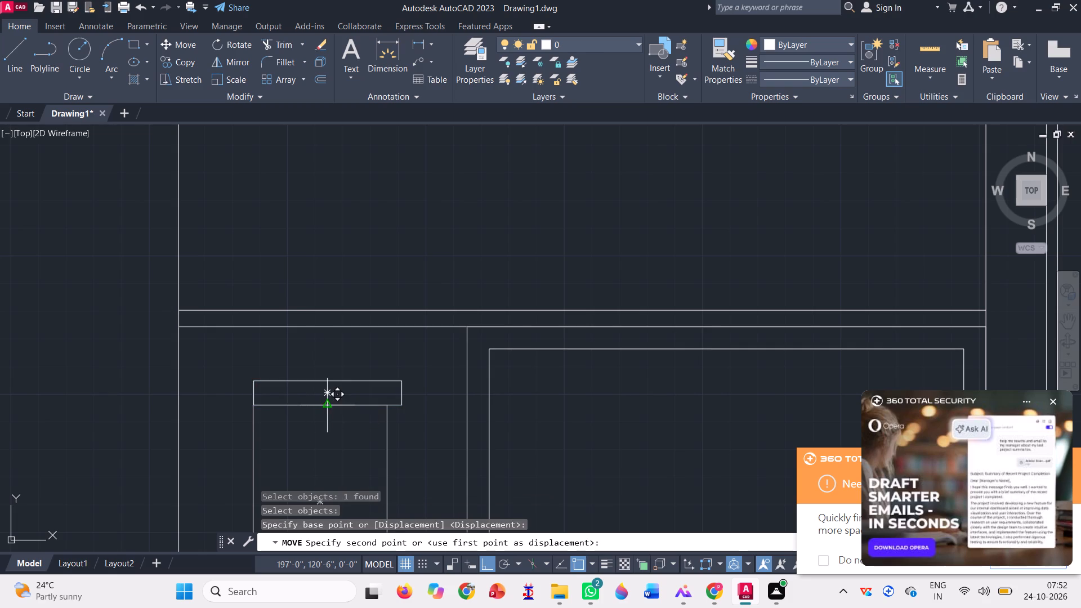
{"action": "left_click", "coordinate": [319, 403]}
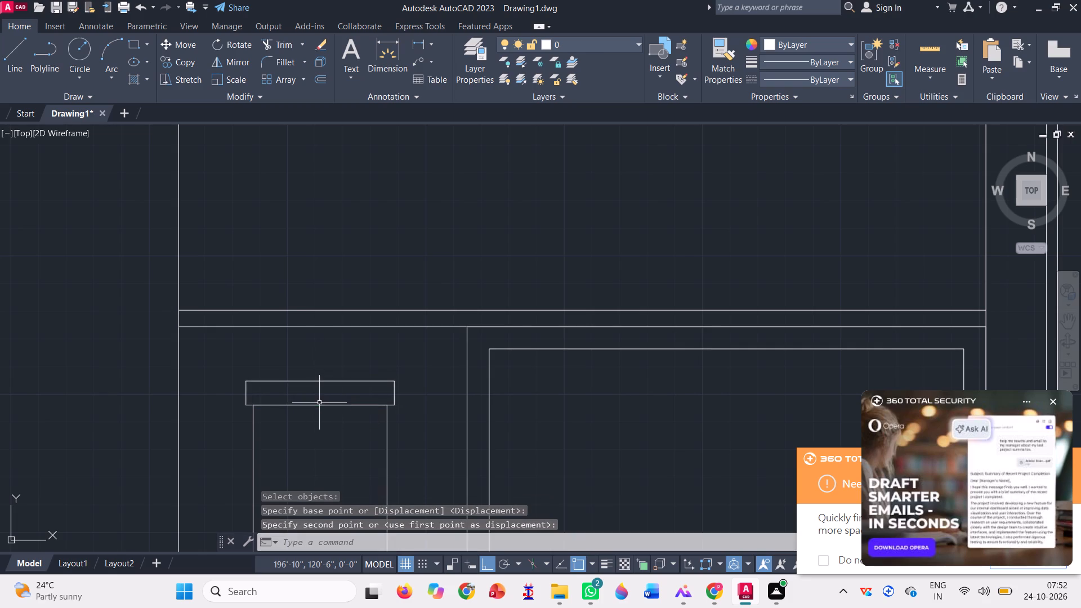
{"action": "key", "text": "space"}
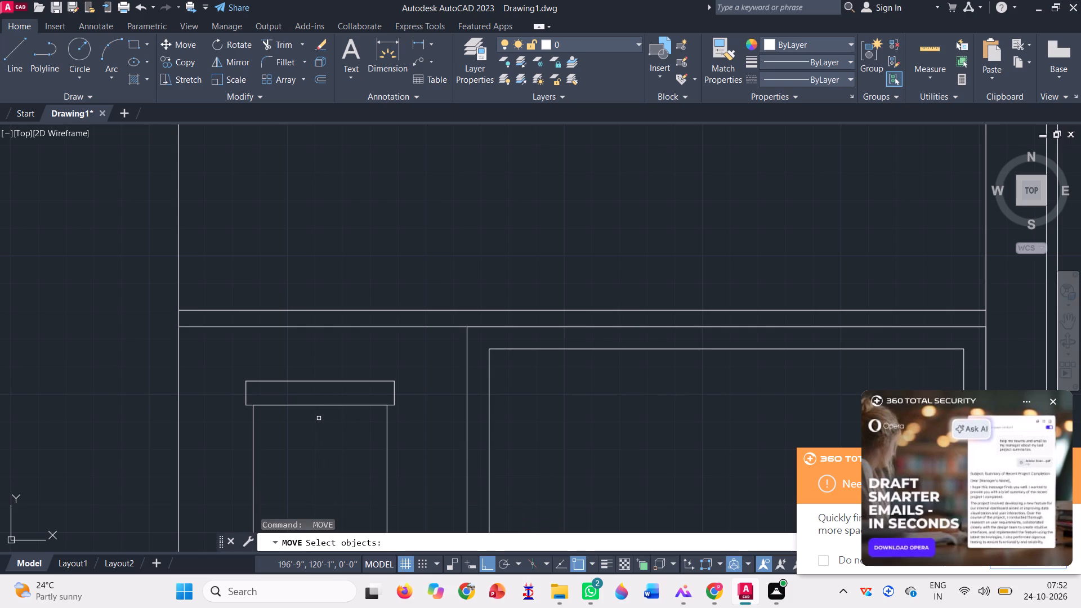
{"action": "key", "text": "Escape"}
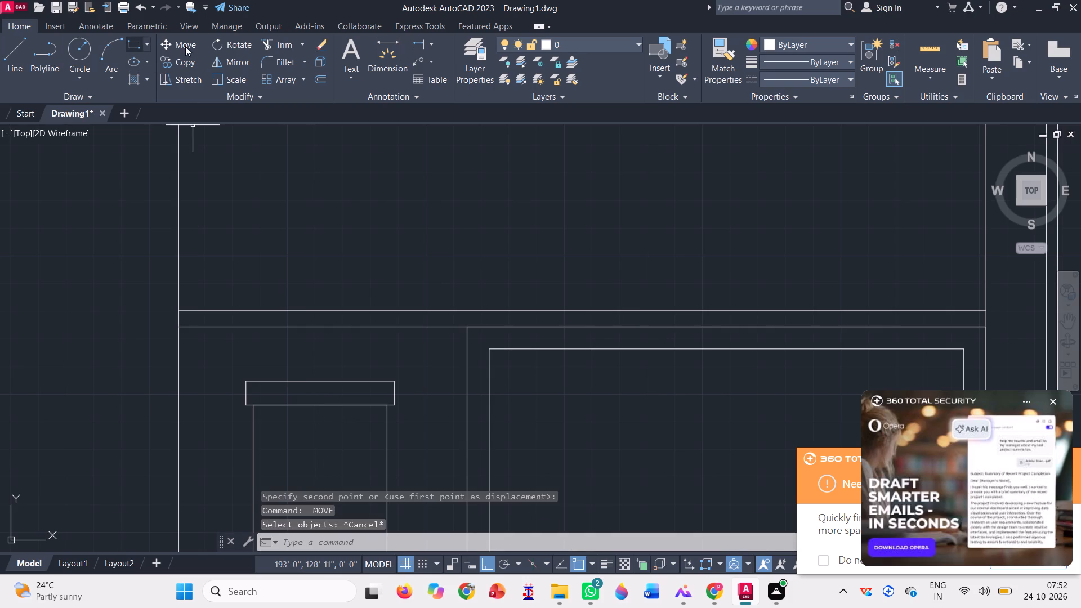
Draw a very thin rectangle along the top of the cap over the small rectangle, overhanging the cap slightly at both ends.
{"action": "left_click", "coordinate": [132, 43]}
{"action": "scroll", "coordinate": [251, 388], "scroll_direction": "up", "scroll_amount": 3}
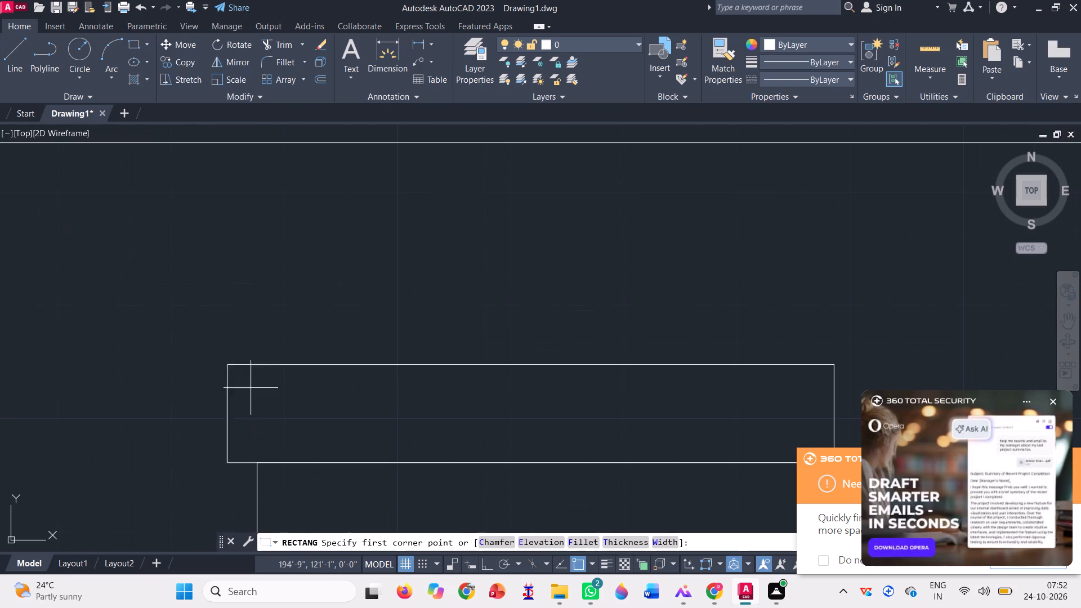
{"action": "left_click", "coordinate": [218, 365]}
{"action": "scroll", "coordinate": [259, 342], "scroll_direction": "down", "scroll_amount": 2}
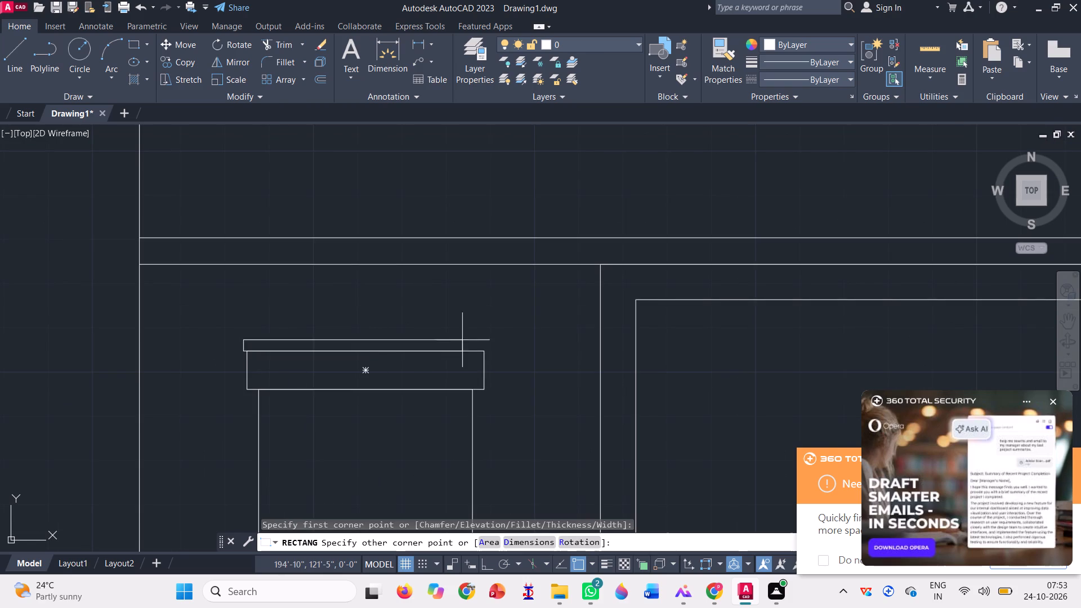
{"action": "scroll", "coordinate": [492, 345], "scroll_direction": "up", "scroll_amount": 3}
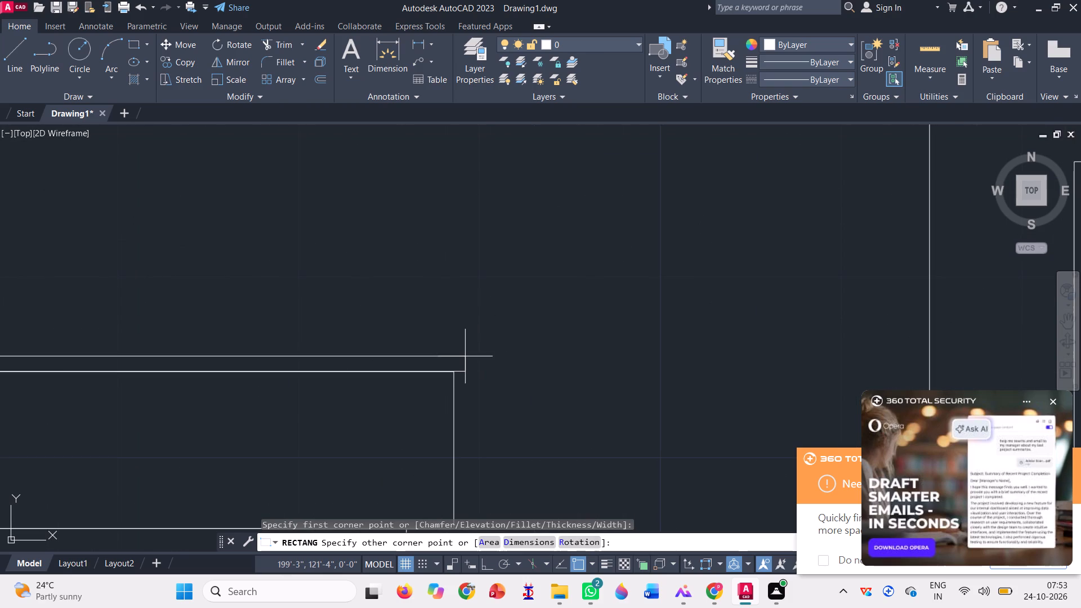
{"action": "left_click", "coordinate": [466, 356]}
{"action": "scroll", "coordinate": [552, 356], "scroll_direction": "down", "scroll_amount": 2}
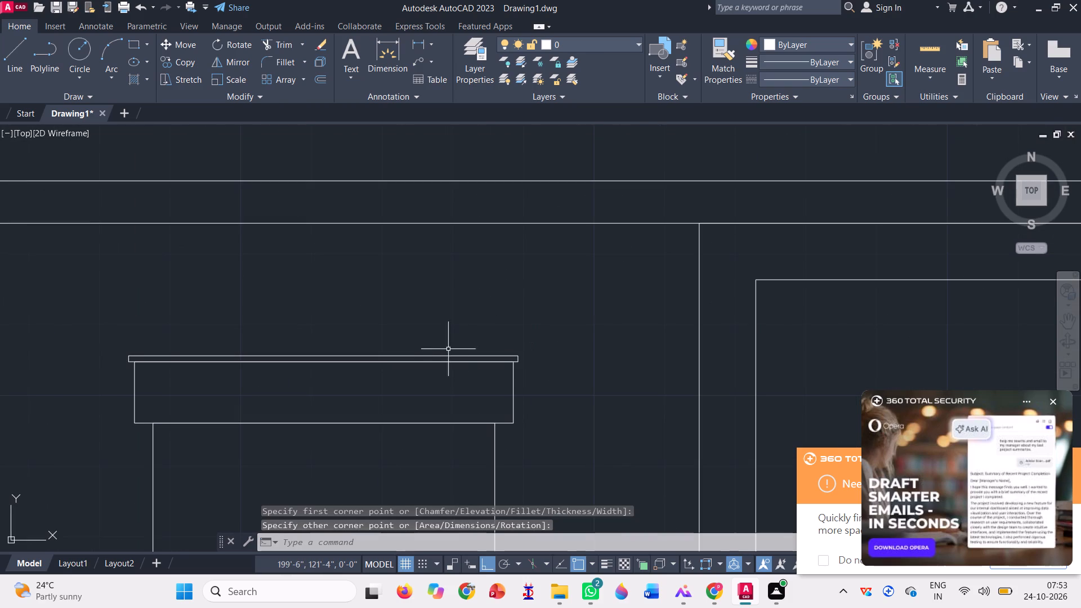
{"action": "scroll", "coordinate": [463, 310], "scroll_direction": "down", "scroll_amount": 2}
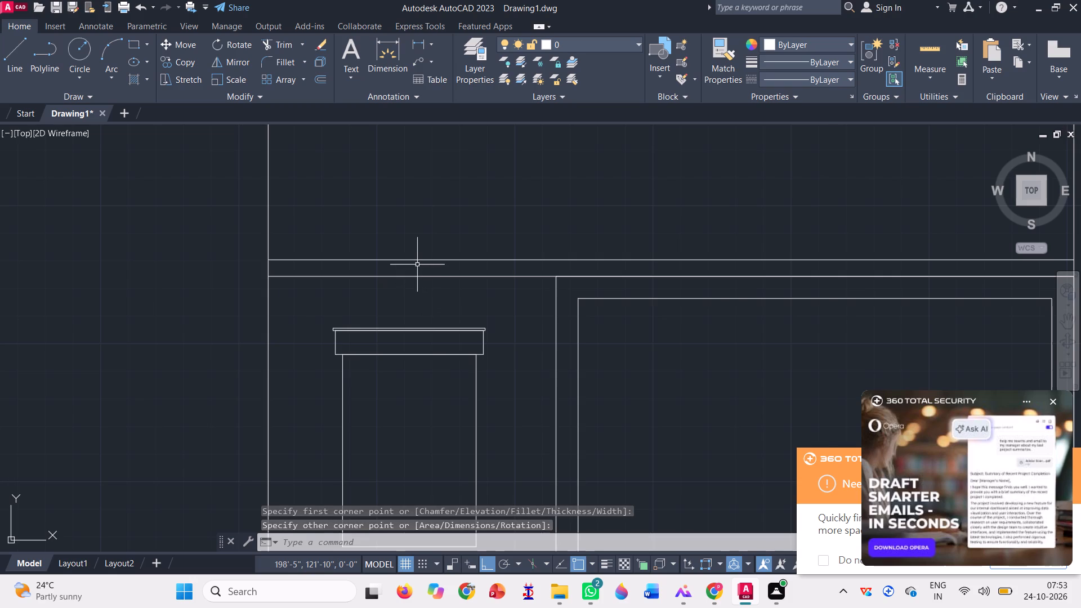
{"action": "scroll", "coordinate": [417, 265], "scroll_direction": "down", "scroll_amount": 1}
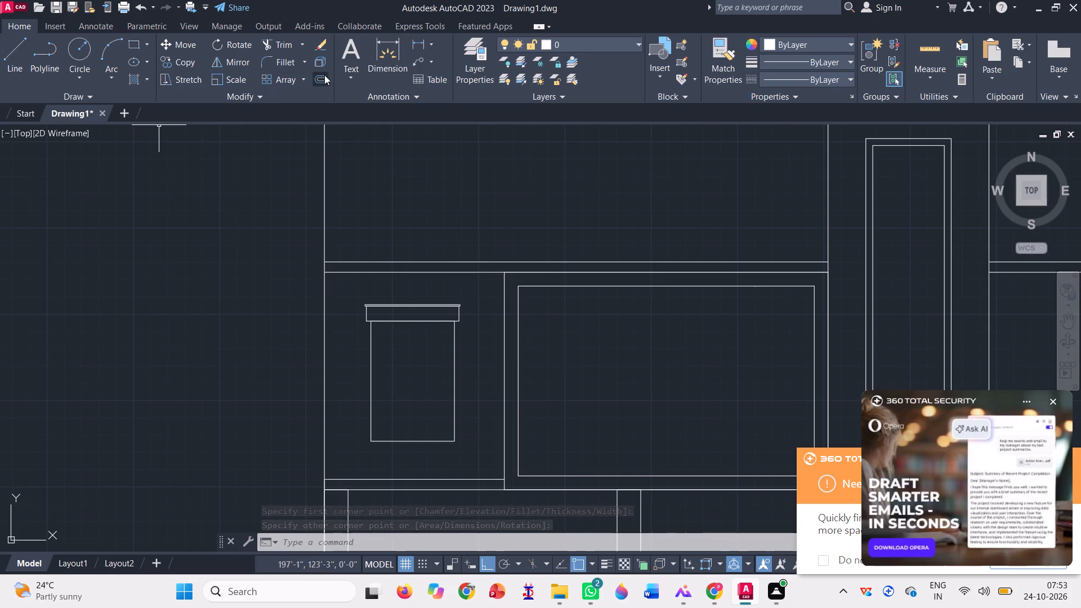
Offset the small rectangle inward by 2", and offset the resulting rectangle inward by another 2" to form nested frames.
{"action": "left_click", "coordinate": [324, 75]}
{"action": "key", "text": "space"}
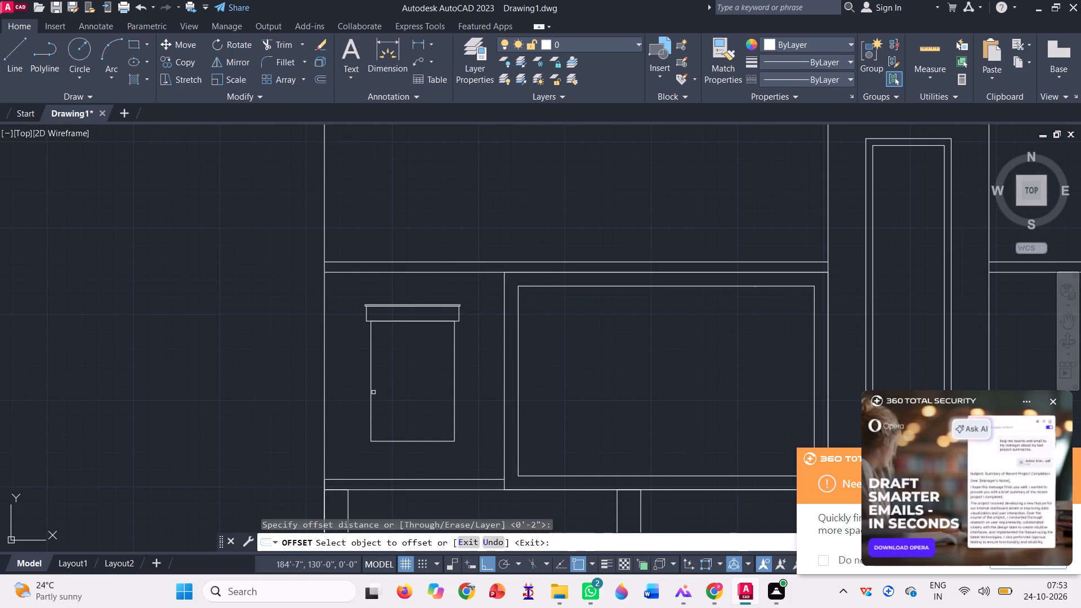
{"action": "left_click", "coordinate": [372, 385]}
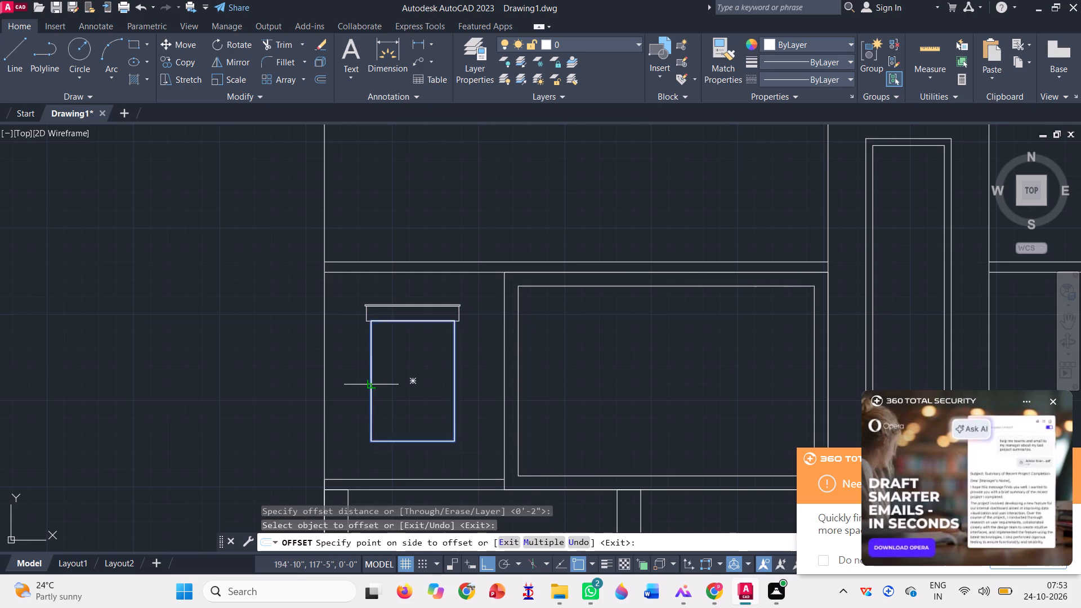
{"action": "left_click", "coordinate": [404, 402]}
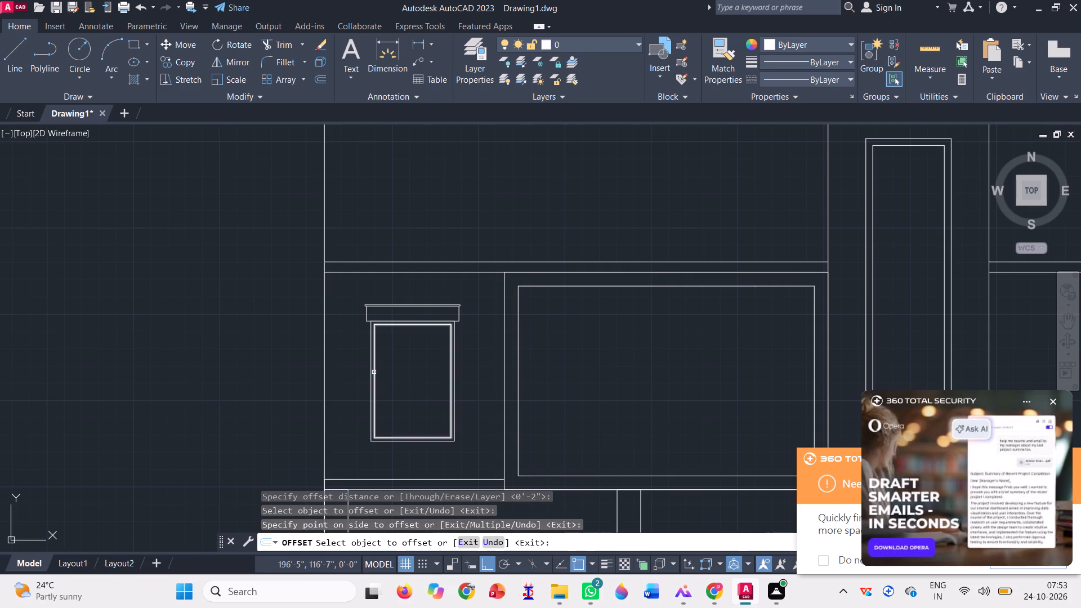
{"action": "left_click", "coordinate": [374, 372]}
{"action": "left_click", "coordinate": [387, 383]}
{"action": "key", "text": "space"}
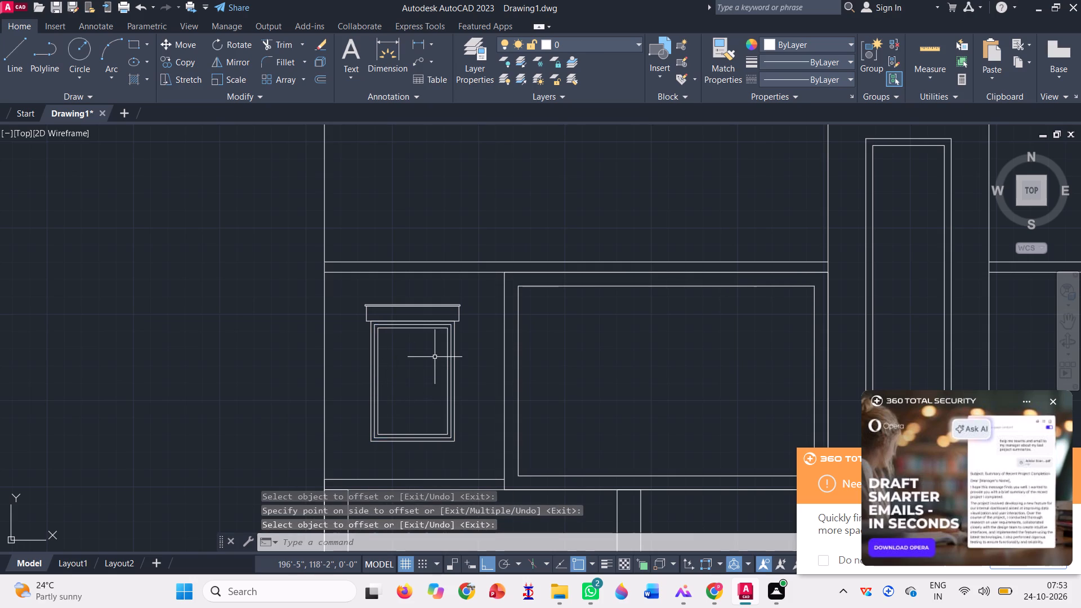
{"action": "key", "text": "l"}
{"action": "key", "text": "Escape"}
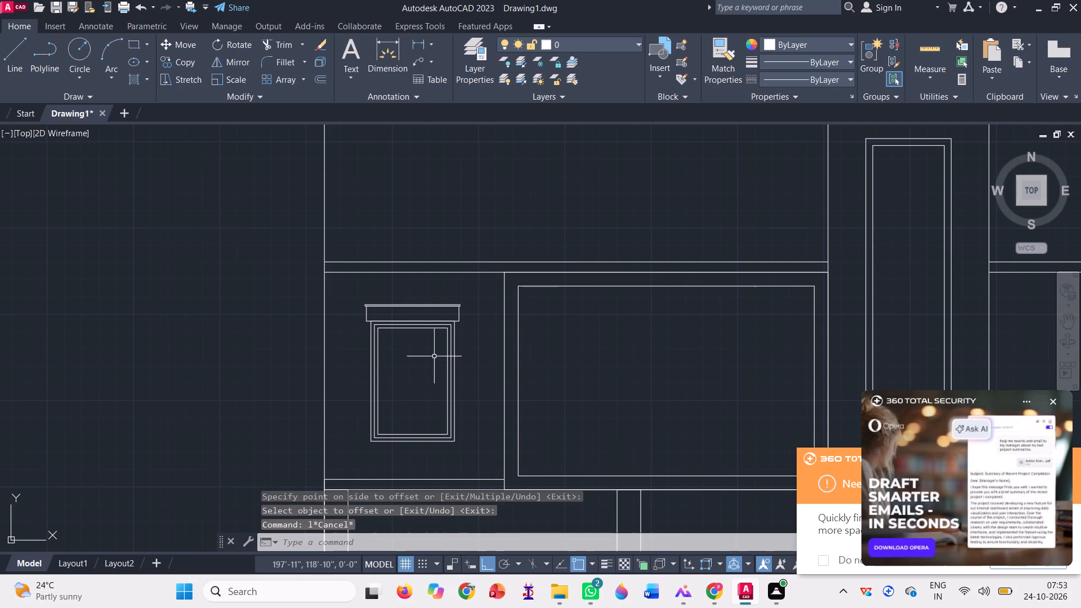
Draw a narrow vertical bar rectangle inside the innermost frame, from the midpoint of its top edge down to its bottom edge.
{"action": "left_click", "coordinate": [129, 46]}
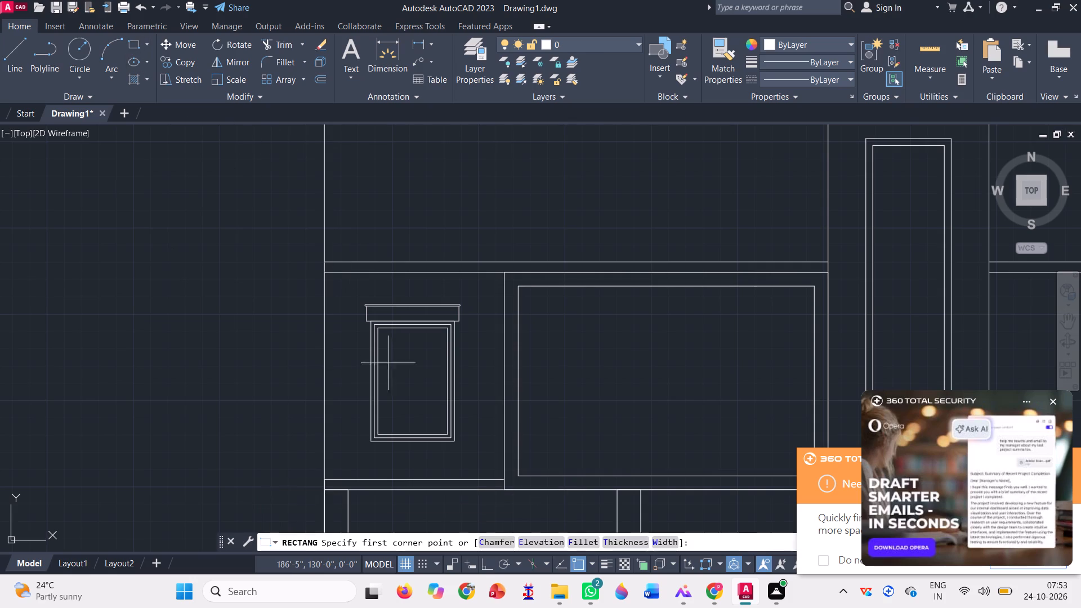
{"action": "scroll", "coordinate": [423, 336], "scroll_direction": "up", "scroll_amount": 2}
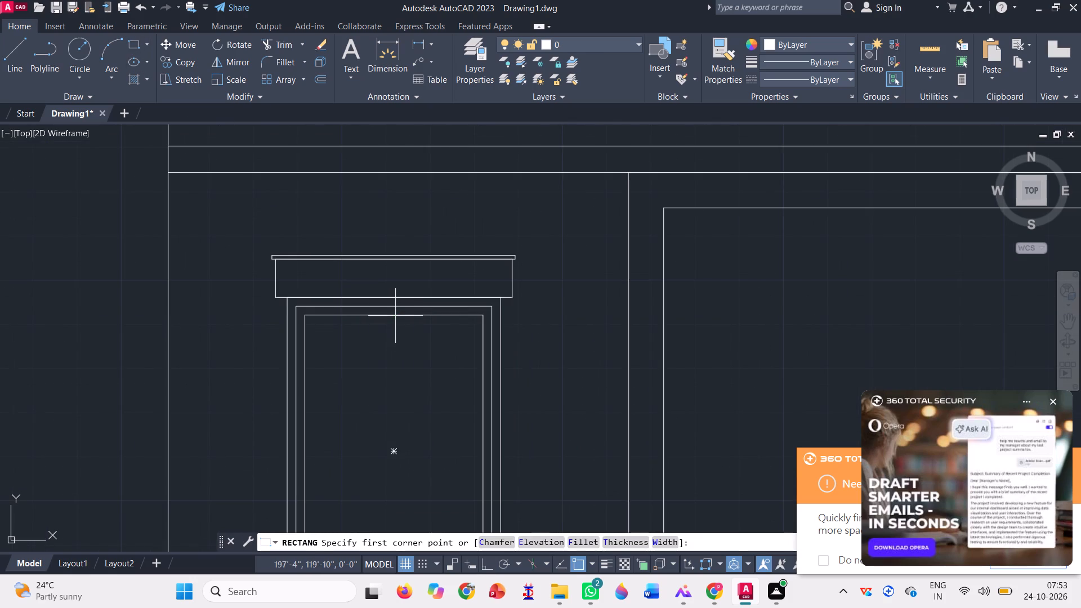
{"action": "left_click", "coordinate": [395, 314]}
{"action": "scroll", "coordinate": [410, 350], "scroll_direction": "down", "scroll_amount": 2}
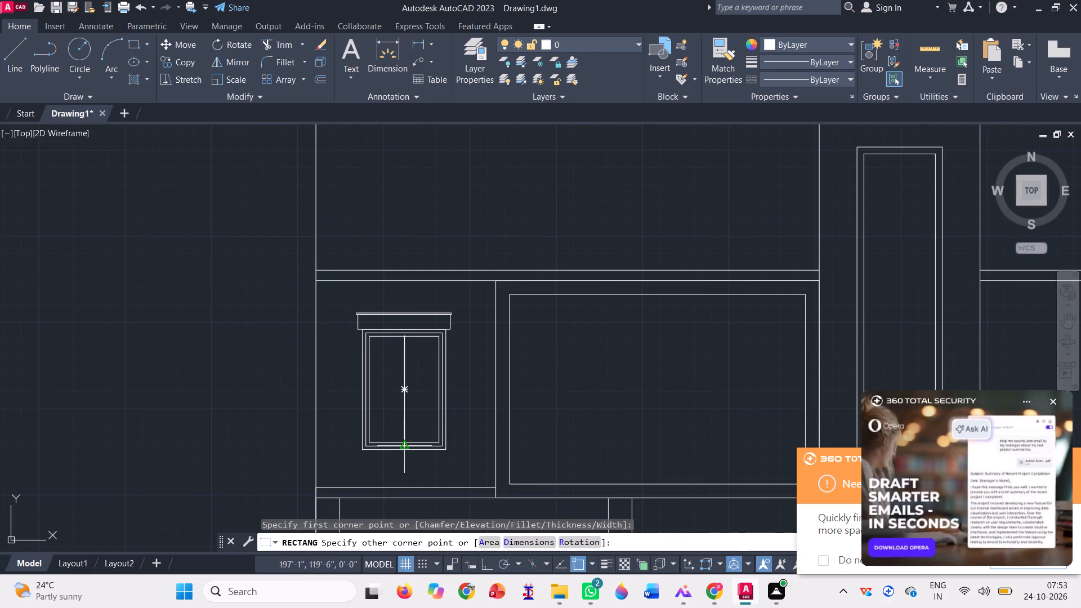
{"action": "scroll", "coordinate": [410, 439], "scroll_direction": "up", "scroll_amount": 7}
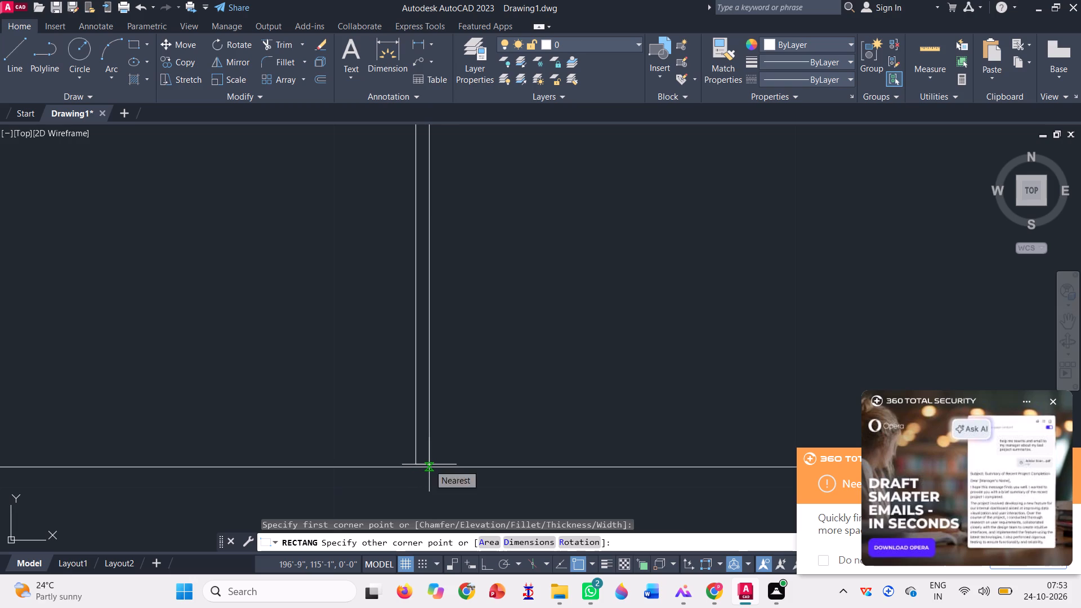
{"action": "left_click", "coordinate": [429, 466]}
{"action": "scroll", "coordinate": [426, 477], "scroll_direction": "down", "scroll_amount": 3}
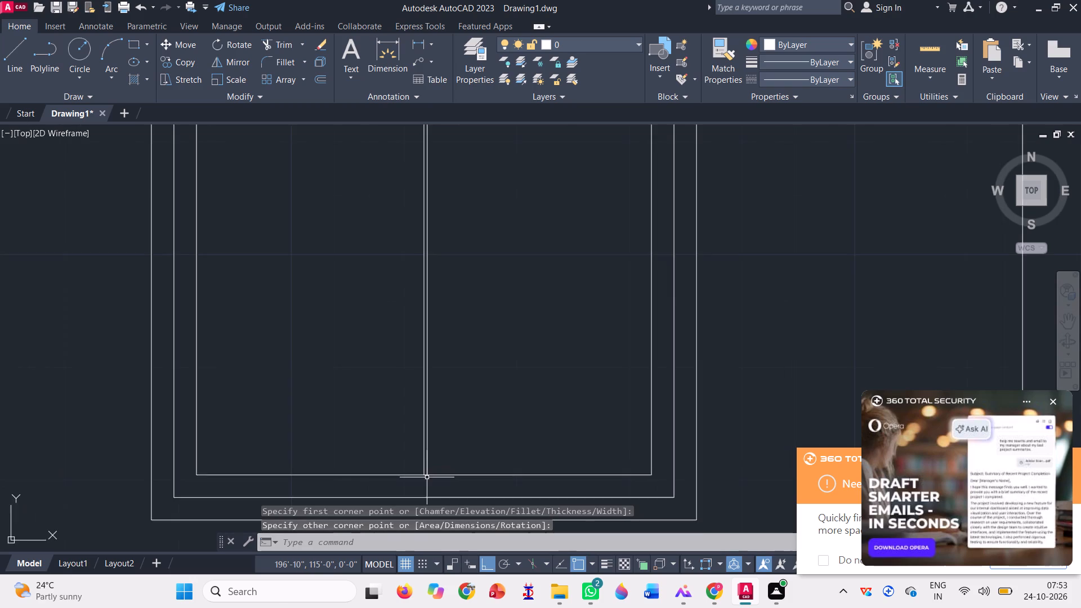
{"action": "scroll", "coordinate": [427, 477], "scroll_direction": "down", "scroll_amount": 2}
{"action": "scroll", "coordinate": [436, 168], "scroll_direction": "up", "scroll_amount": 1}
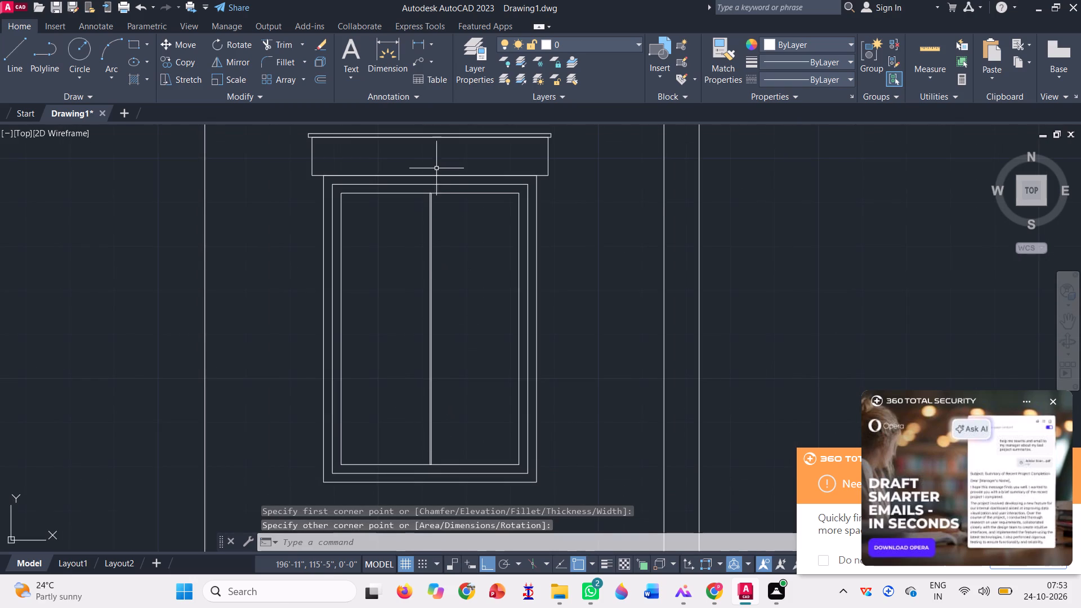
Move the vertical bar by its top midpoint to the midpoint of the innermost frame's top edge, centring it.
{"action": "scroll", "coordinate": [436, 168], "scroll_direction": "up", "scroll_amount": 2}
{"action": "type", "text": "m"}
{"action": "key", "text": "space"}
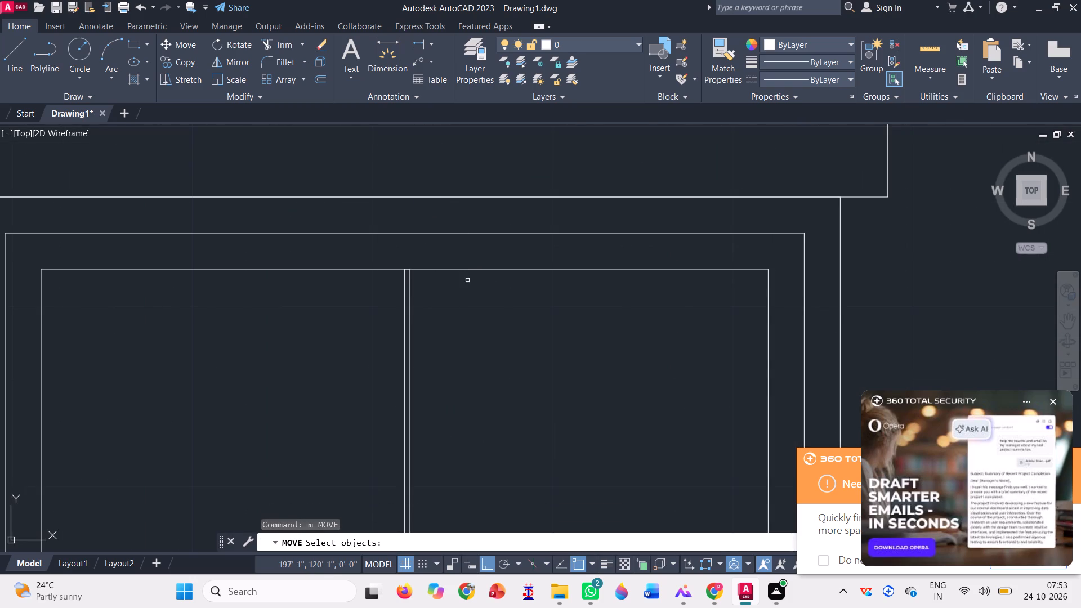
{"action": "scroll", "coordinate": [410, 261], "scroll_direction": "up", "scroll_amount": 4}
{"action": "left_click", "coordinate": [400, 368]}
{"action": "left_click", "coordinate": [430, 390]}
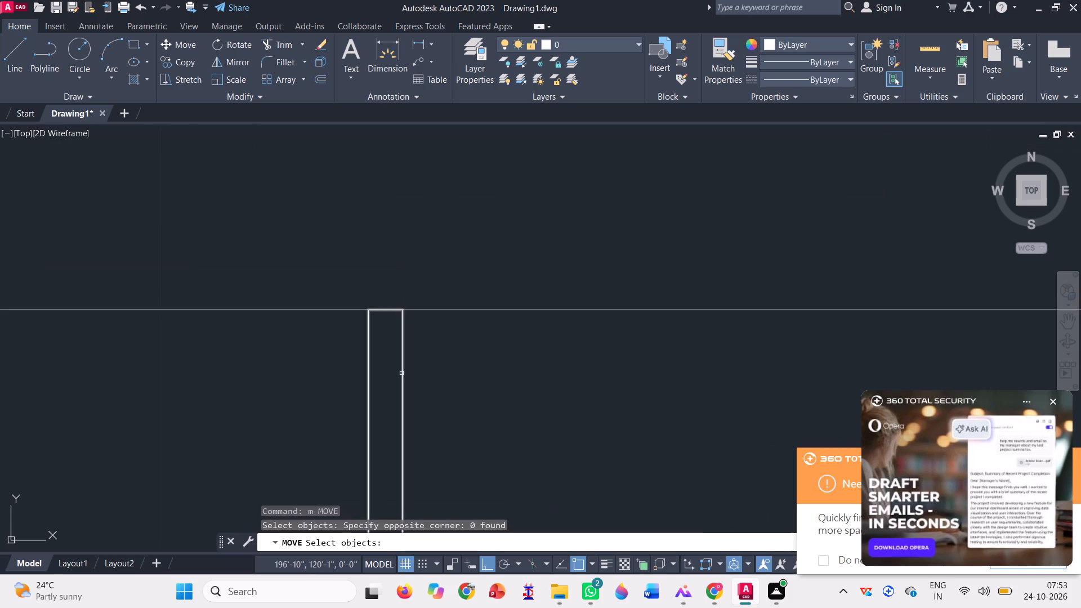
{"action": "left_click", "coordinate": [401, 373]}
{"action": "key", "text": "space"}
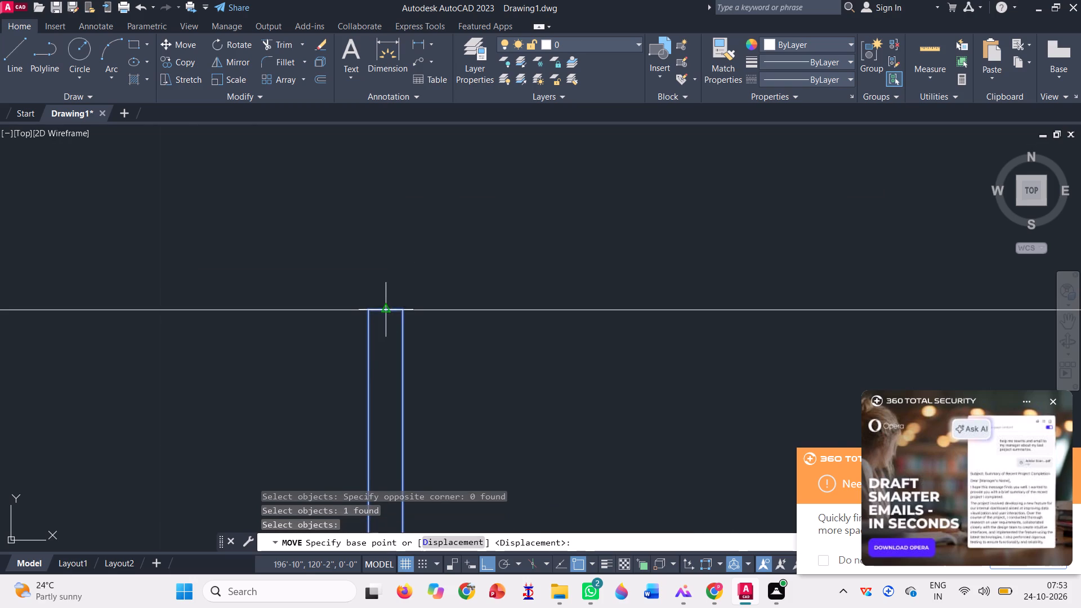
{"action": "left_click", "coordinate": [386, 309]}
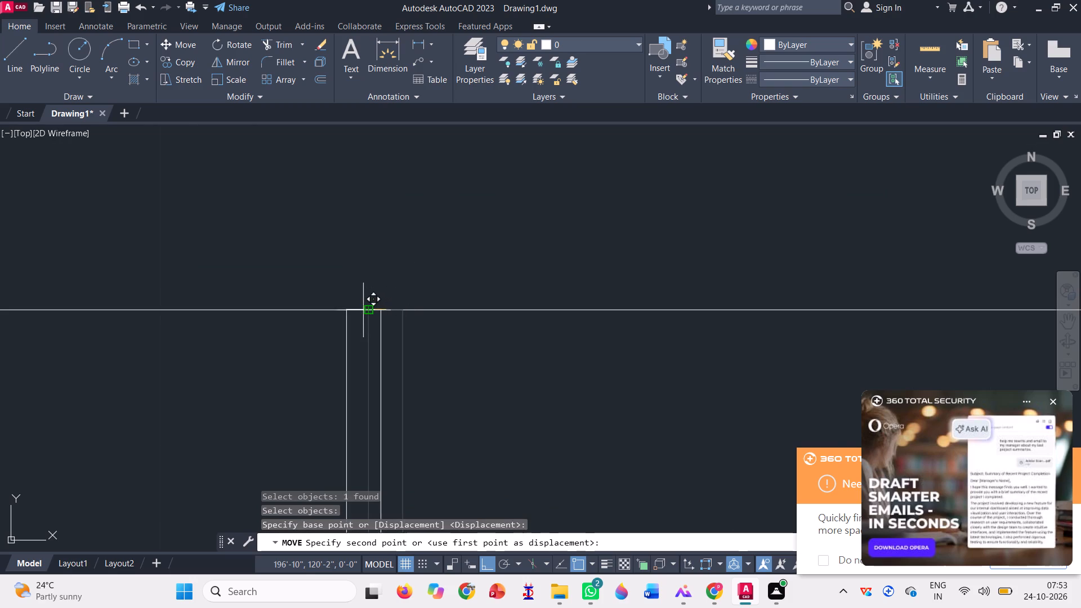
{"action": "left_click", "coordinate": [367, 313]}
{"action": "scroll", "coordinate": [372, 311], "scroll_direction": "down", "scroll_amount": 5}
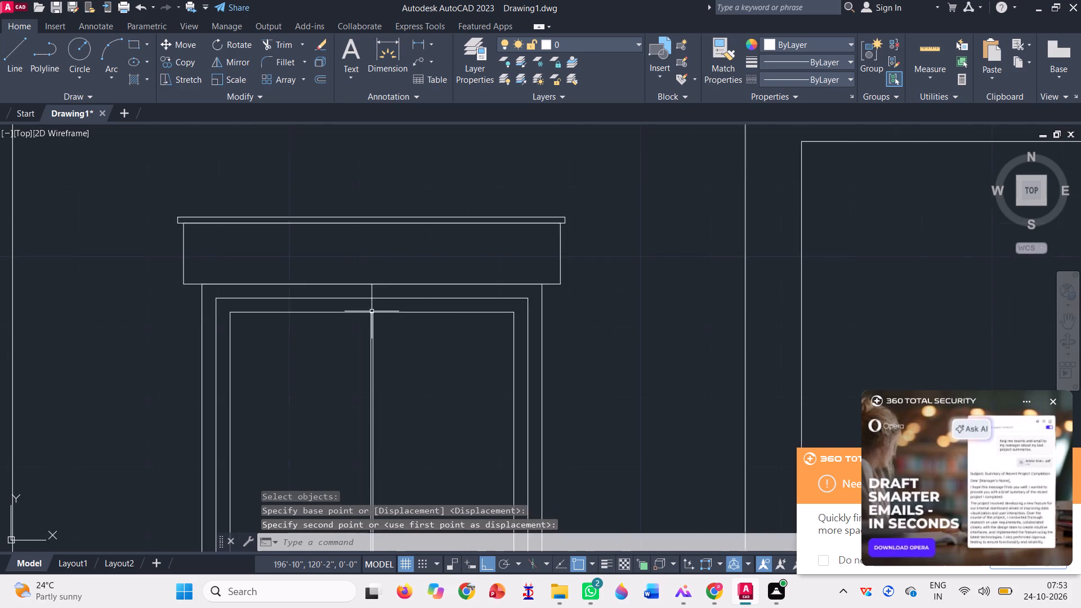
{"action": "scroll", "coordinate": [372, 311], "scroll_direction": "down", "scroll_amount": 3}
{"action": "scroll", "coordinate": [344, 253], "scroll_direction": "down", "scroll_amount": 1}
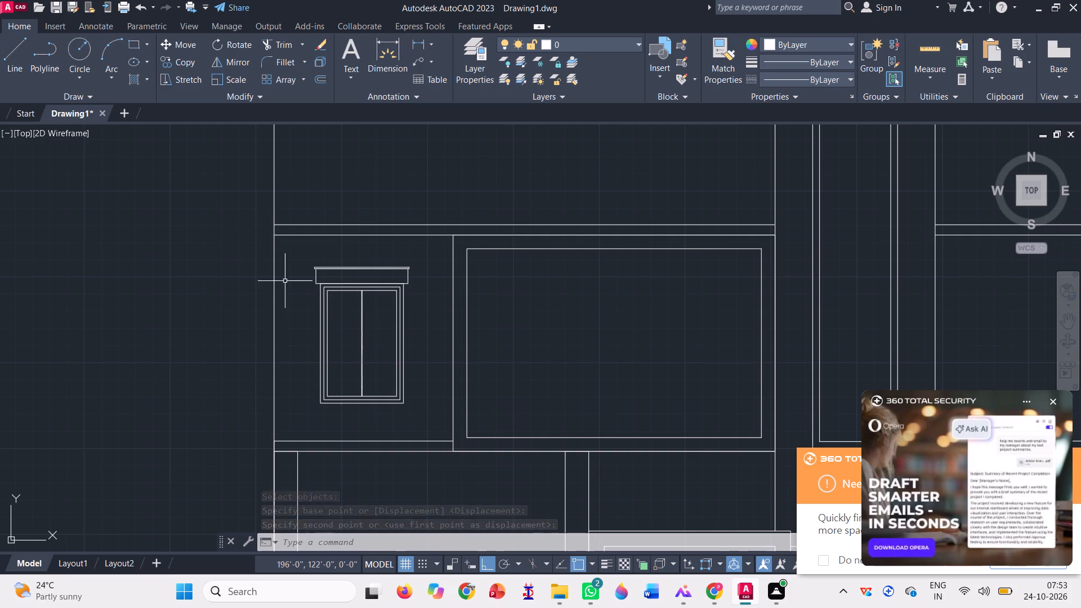
Draw a thin horizontal bar rectangle across the innermost frame, from the midpoint of its left edge to its right edge.
{"action": "left_click", "coordinate": [133, 44]}
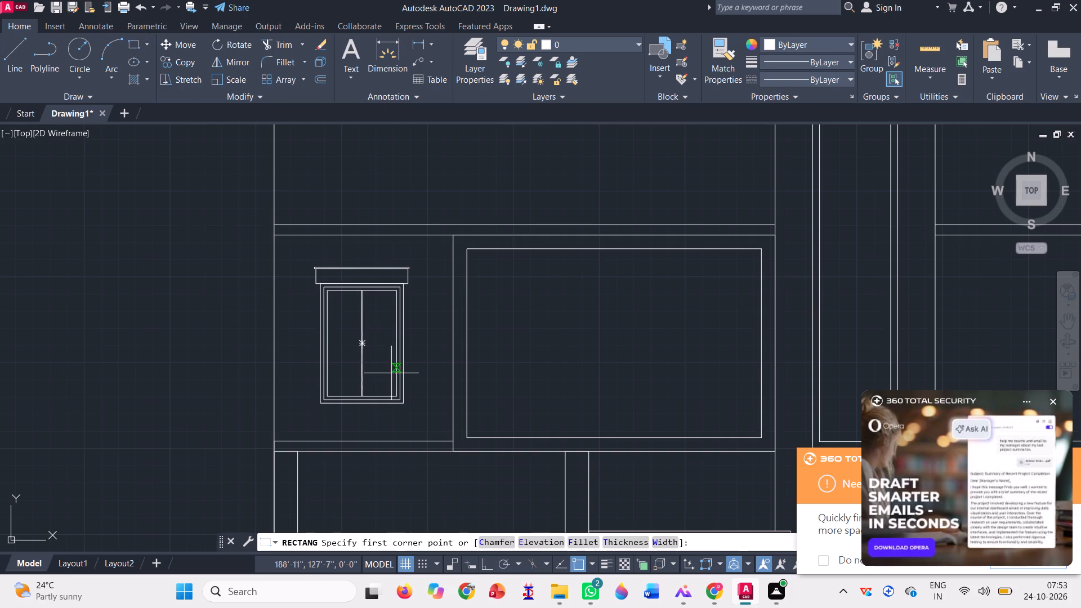
{"action": "scroll", "coordinate": [377, 346], "scroll_direction": "up", "scroll_amount": 3}
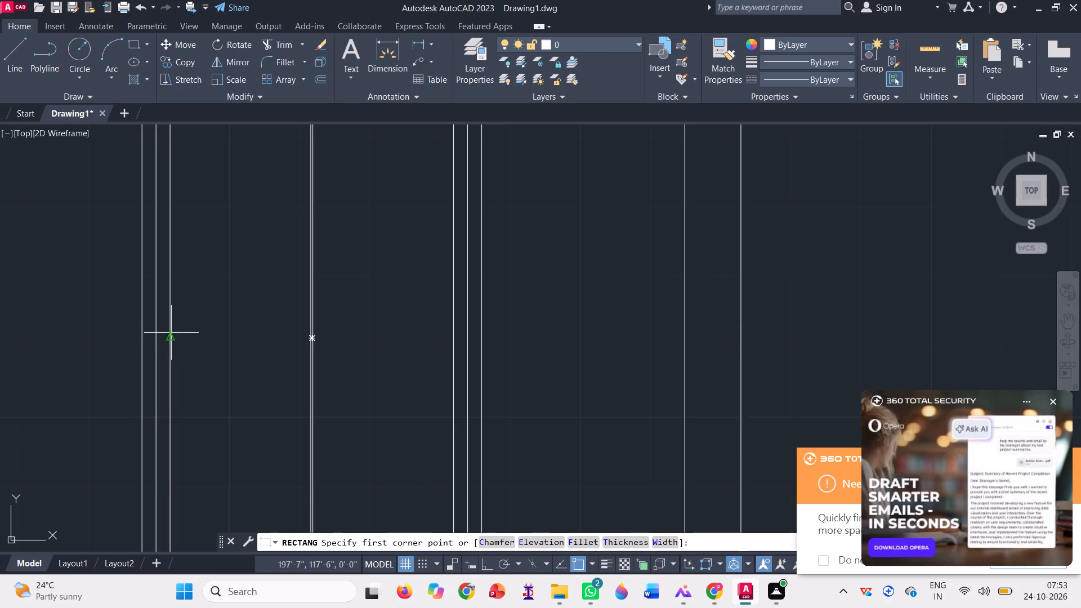
{"action": "left_click", "coordinate": [172, 338]}
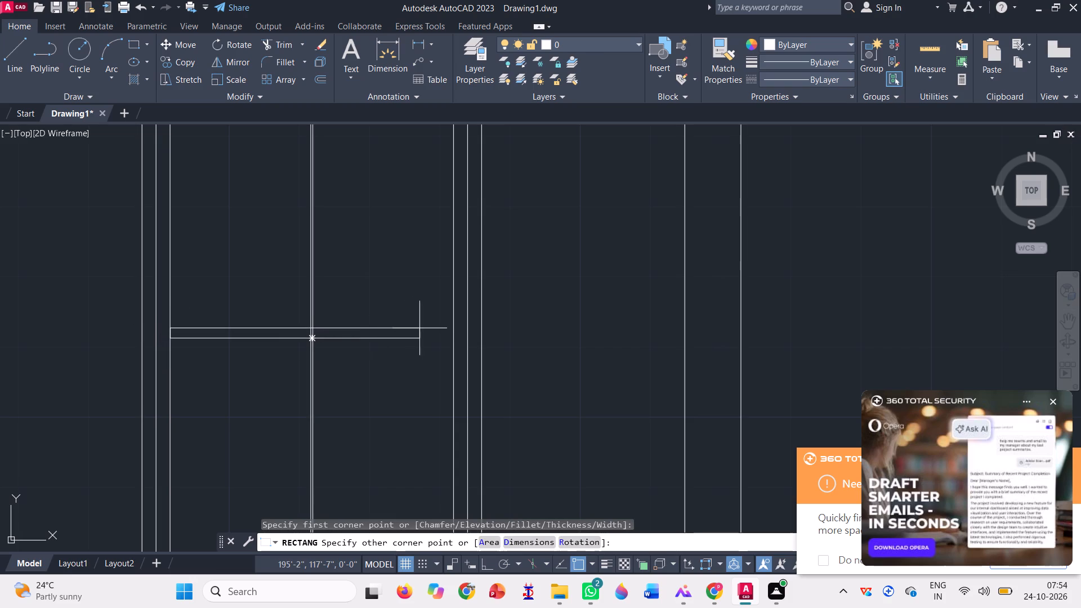
{"action": "scroll", "coordinate": [444, 333], "scroll_direction": "up", "scroll_amount": 3}
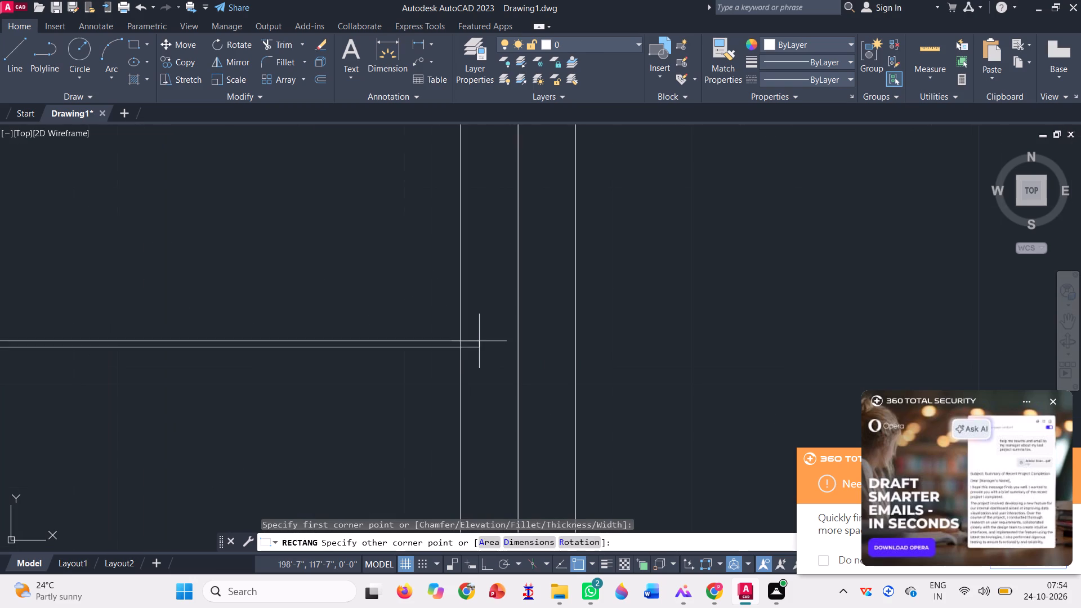
{"action": "left_click", "coordinate": [461, 334]}
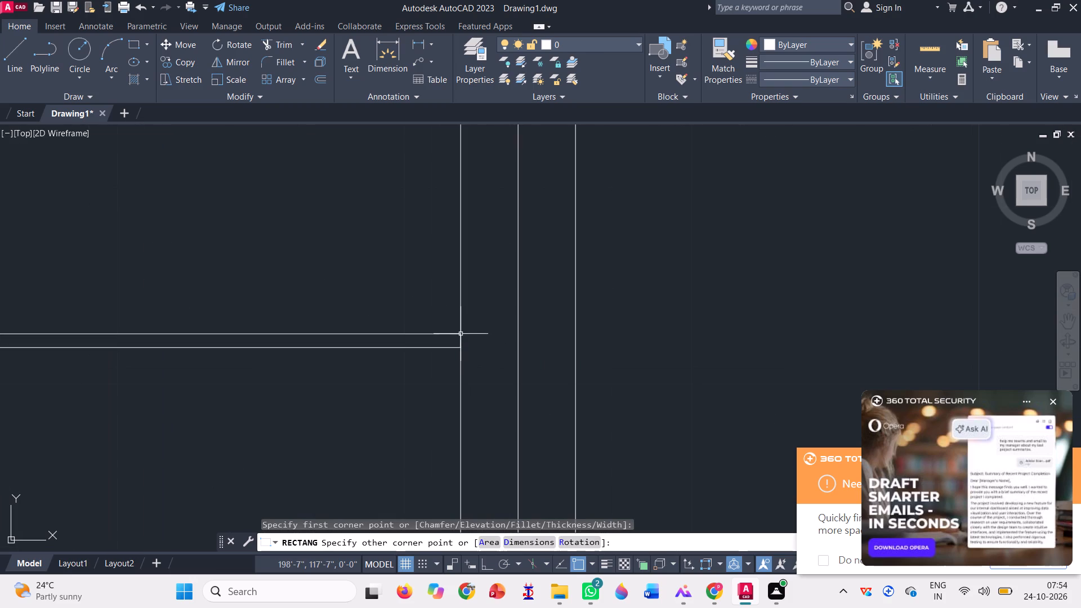
{"action": "scroll", "coordinate": [568, 315], "scroll_direction": "down", "scroll_amount": 2}
{"action": "scroll", "coordinate": [409, 360], "scroll_direction": "down", "scroll_amount": 2}
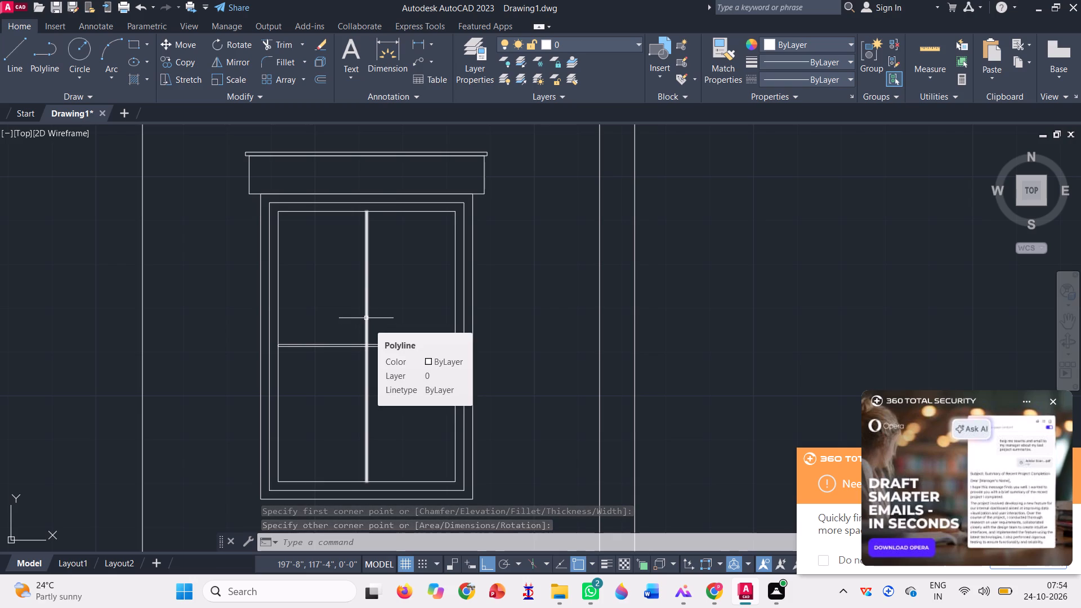
{"action": "scroll", "coordinate": [364, 359], "scroll_direction": "up", "scroll_amount": 2}
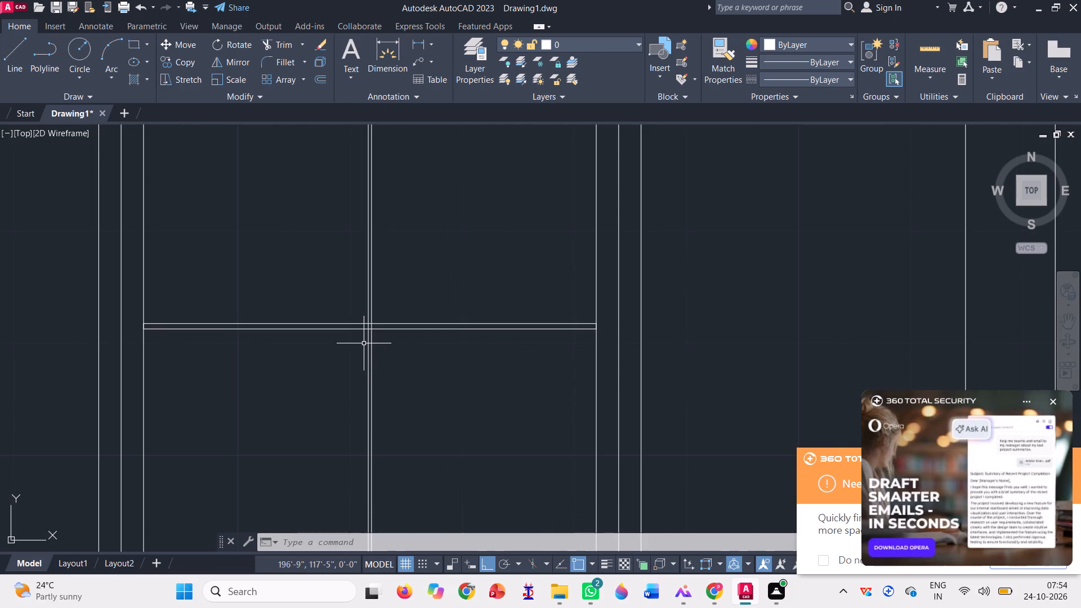
{"action": "scroll", "coordinate": [364, 343], "scroll_direction": "down", "scroll_amount": 2}
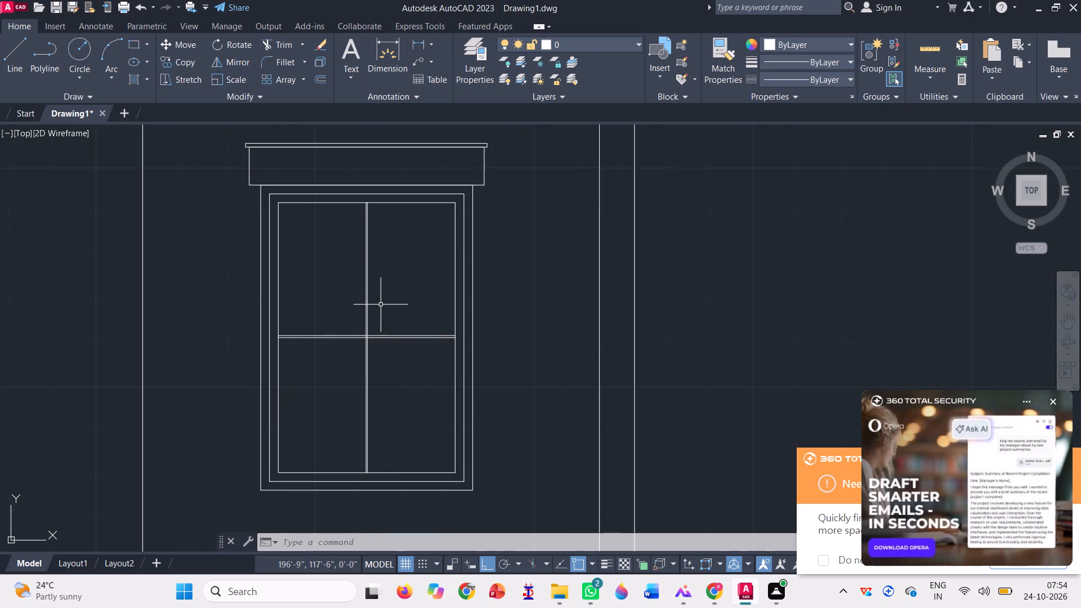
{"action": "scroll", "coordinate": [385, 311], "scroll_direction": "down", "scroll_amount": 1}
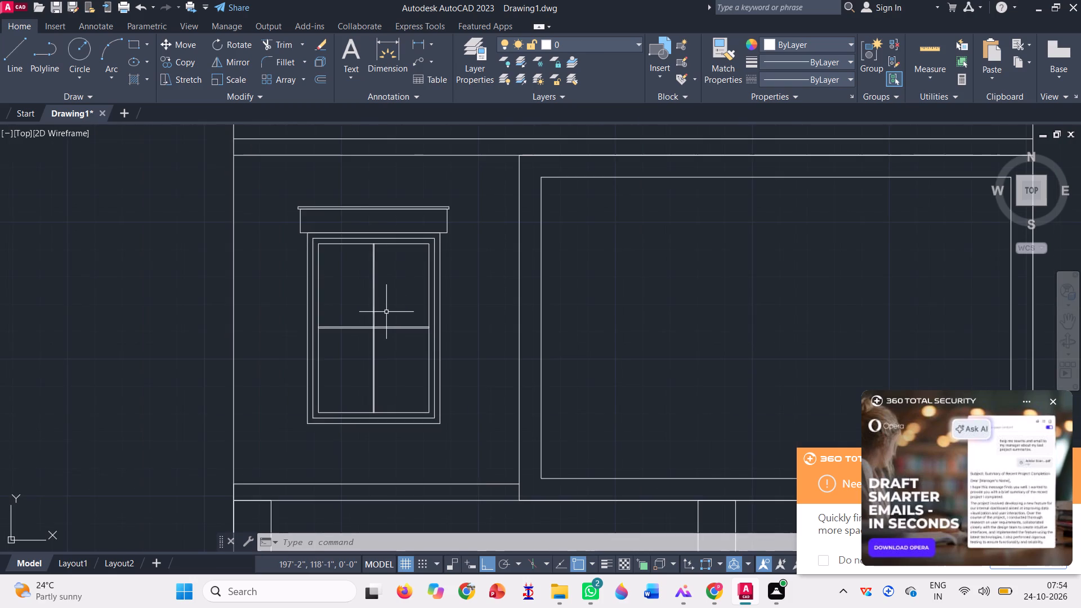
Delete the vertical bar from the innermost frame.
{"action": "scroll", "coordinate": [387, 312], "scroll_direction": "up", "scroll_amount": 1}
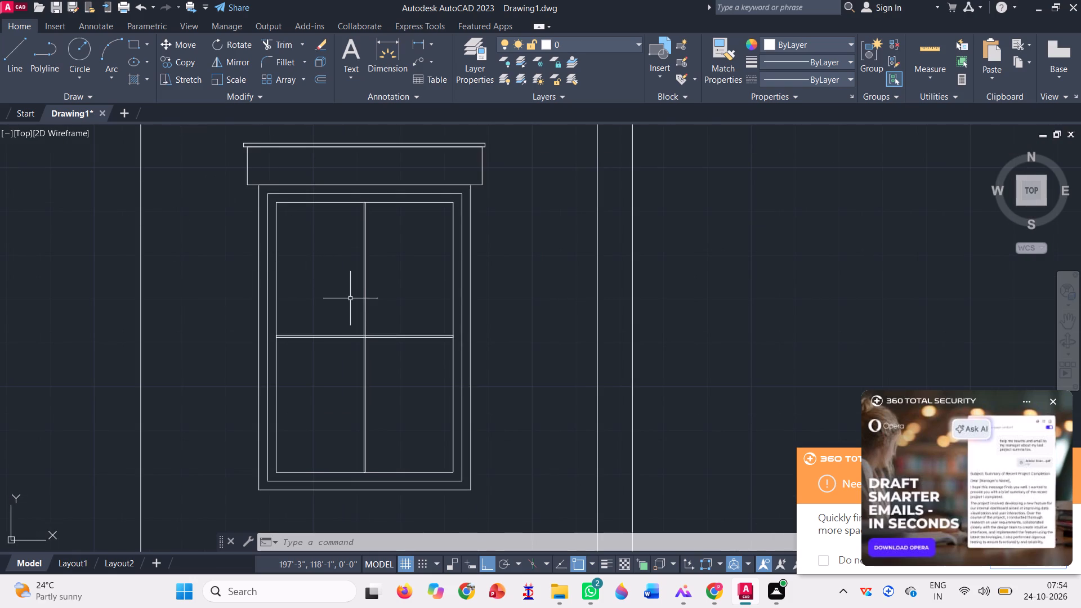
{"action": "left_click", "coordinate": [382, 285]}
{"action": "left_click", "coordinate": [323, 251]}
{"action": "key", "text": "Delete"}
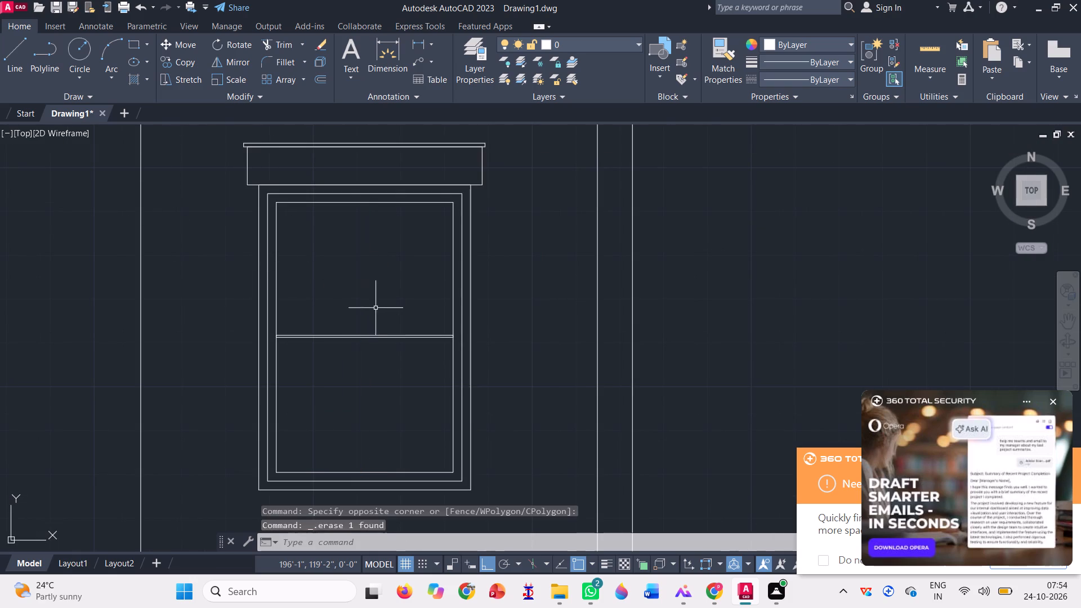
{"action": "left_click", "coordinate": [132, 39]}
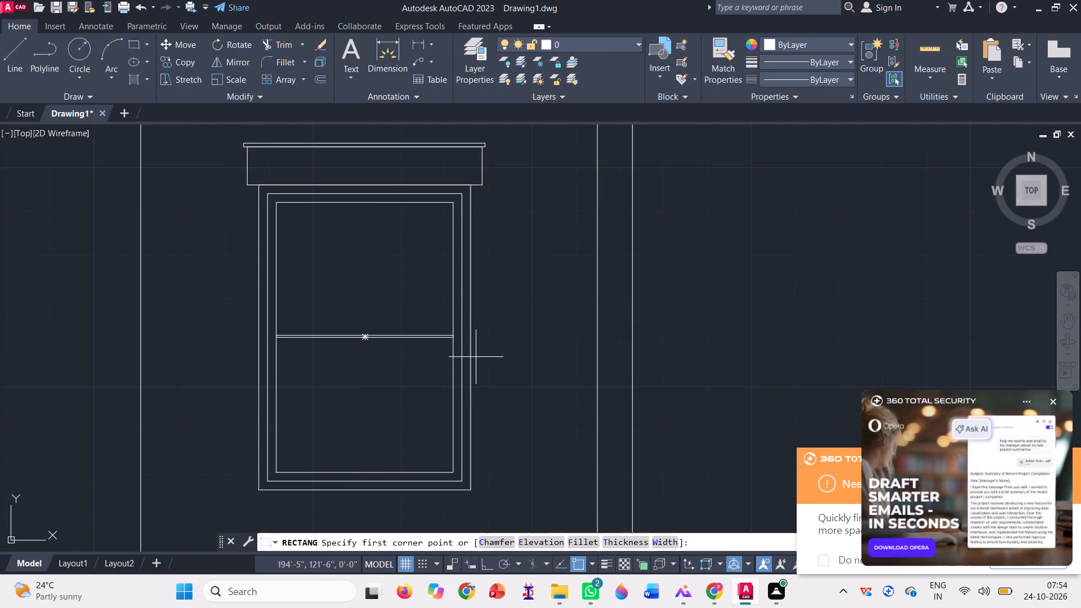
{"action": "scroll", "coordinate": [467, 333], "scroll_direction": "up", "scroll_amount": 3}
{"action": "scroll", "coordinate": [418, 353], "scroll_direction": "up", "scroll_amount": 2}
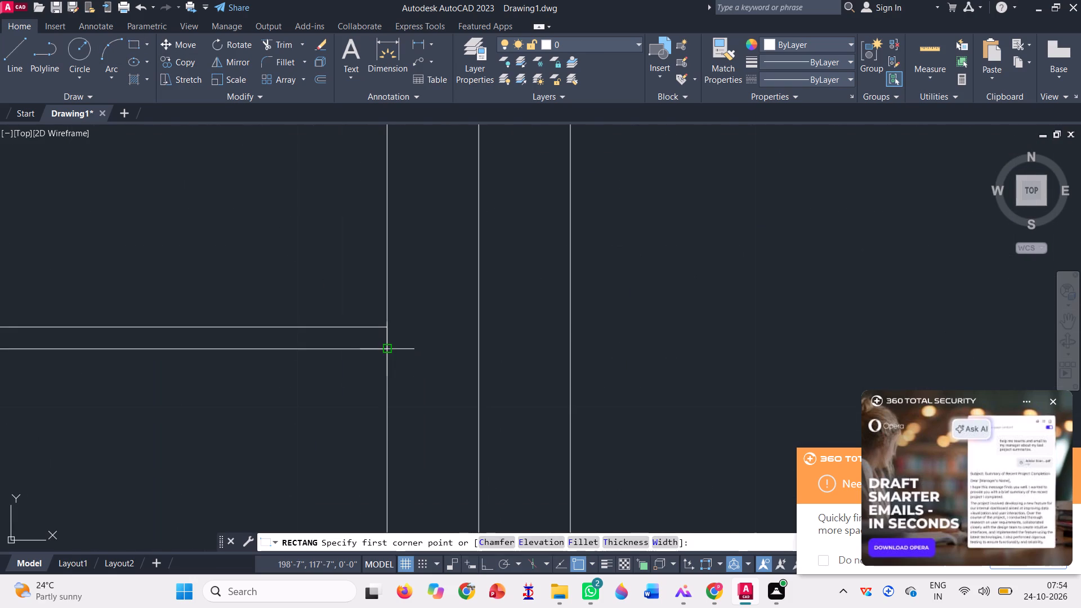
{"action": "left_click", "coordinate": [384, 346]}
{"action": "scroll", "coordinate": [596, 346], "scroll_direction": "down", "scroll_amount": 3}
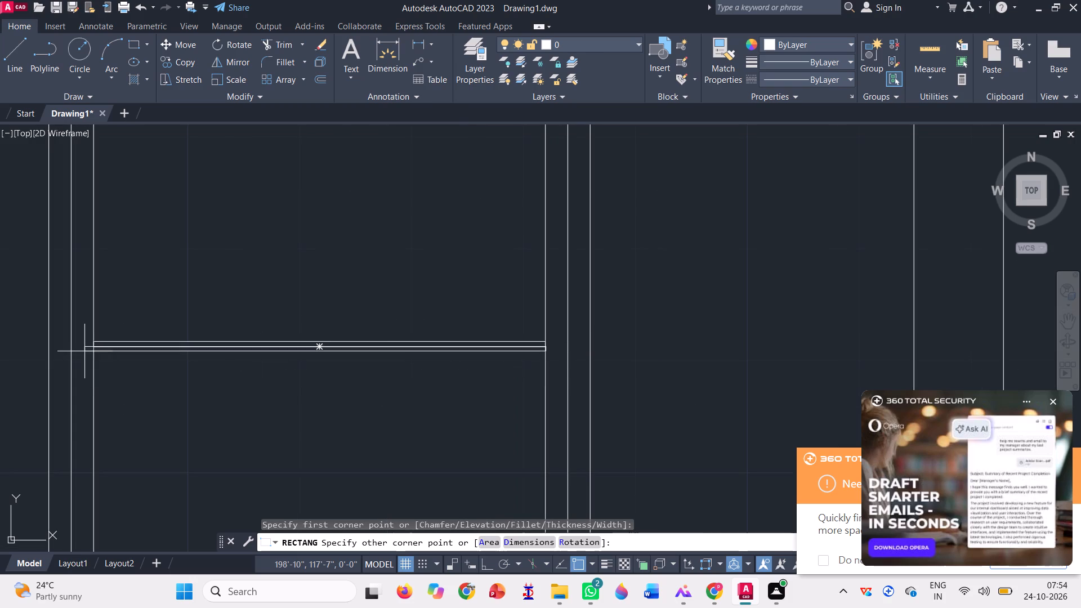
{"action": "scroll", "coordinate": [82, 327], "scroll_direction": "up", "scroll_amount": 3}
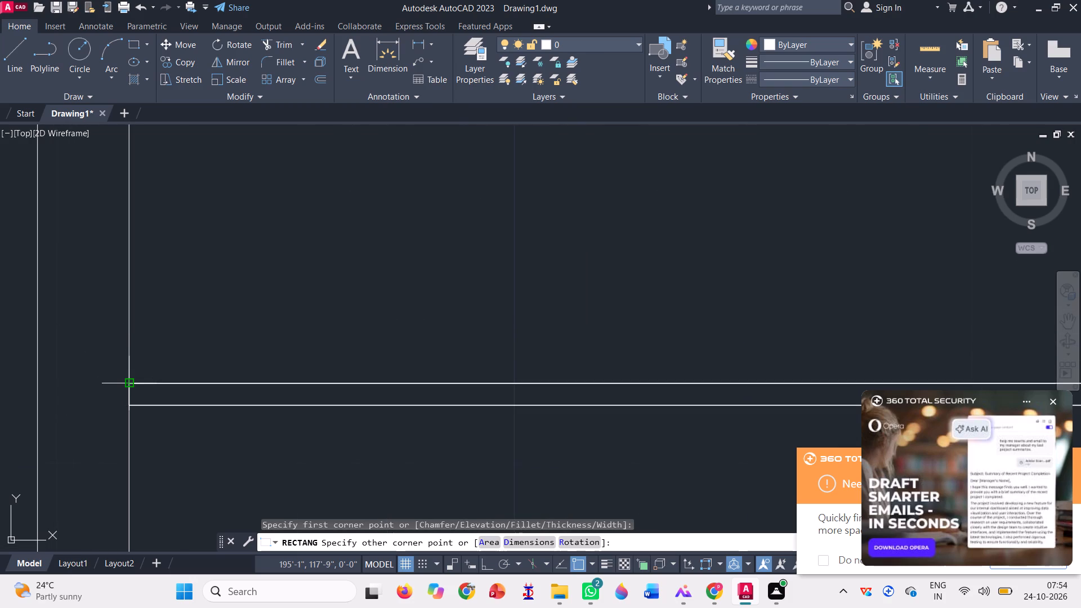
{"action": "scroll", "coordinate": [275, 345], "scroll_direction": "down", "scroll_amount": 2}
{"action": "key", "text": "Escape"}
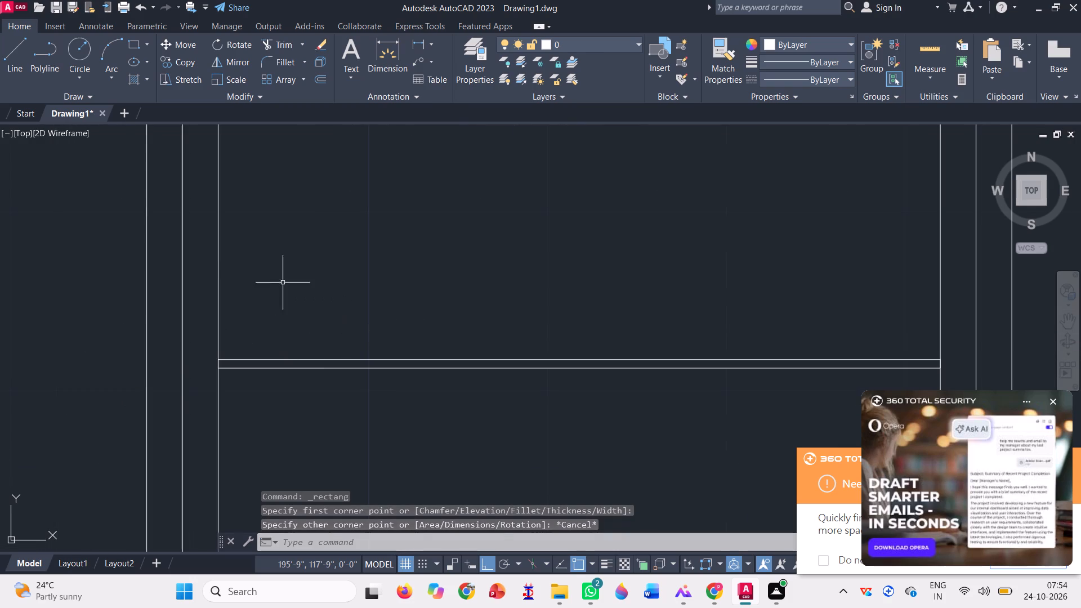
Draw a horizontal guide line from the upper-left corner of the crossbar out past the window's left side.
{"action": "key", "text": "l"}
{"action": "key", "text": "Return"}
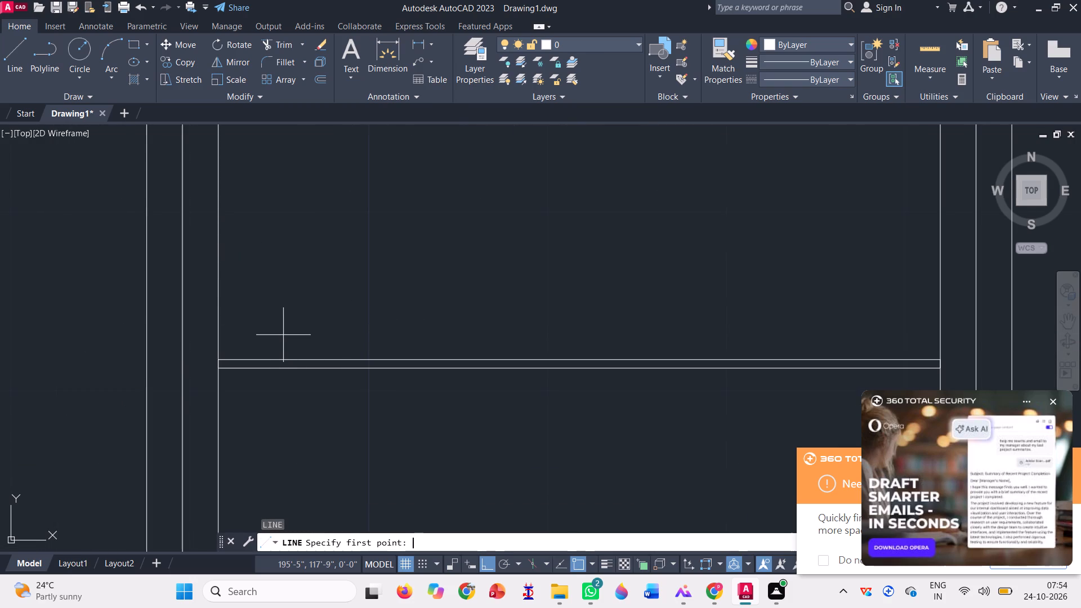
{"action": "left_click", "coordinate": [220, 363]}
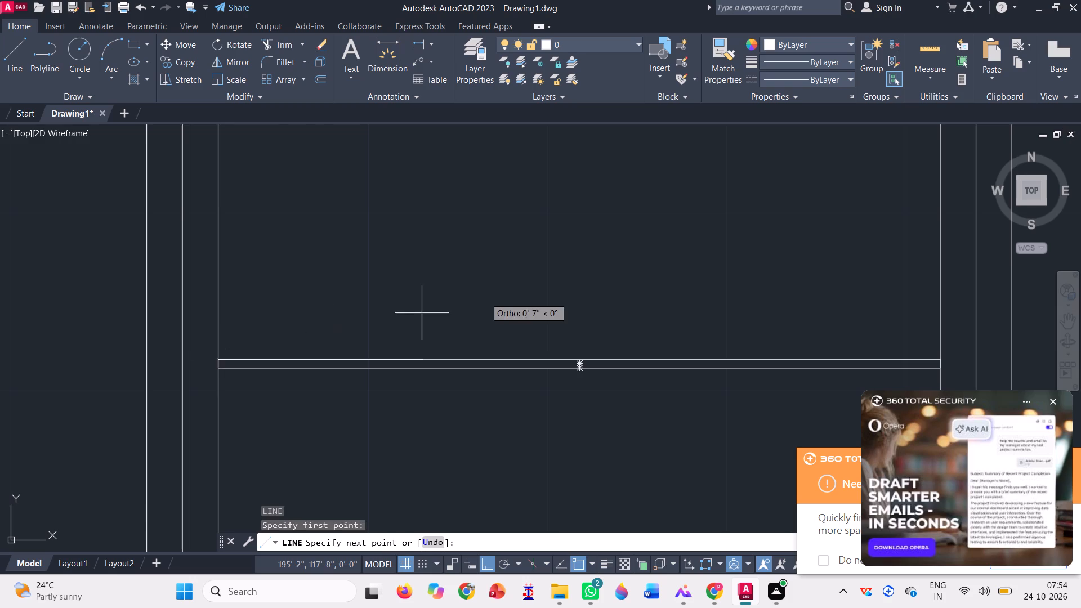
{"action": "scroll", "coordinate": [490, 295], "scroll_direction": "down", "scroll_amount": 3}
{"action": "left_click", "coordinate": [141, 320]}
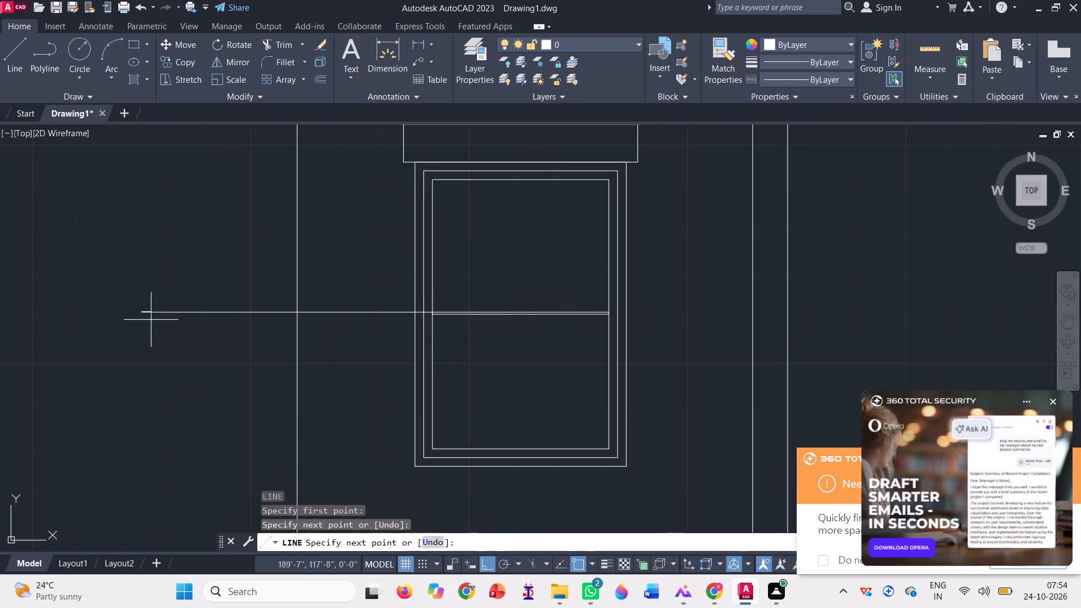
{"action": "key", "text": "Escape"}
Draw a thin bar rectangle from the crossbar's lower-right corner to a point on the guide line just left of the window frame.
{"action": "left_click", "coordinate": [132, 38]}
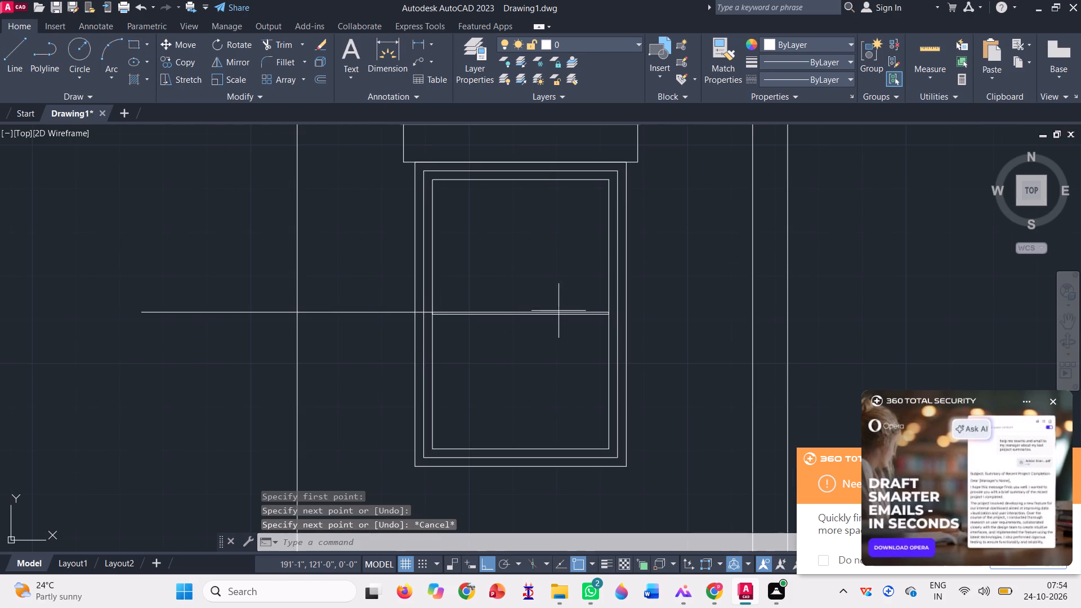
{"action": "scroll", "coordinate": [595, 319], "scroll_direction": "up", "scroll_amount": 3}
{"action": "scroll", "coordinate": [653, 299], "scroll_direction": "up", "scroll_amount": 3}
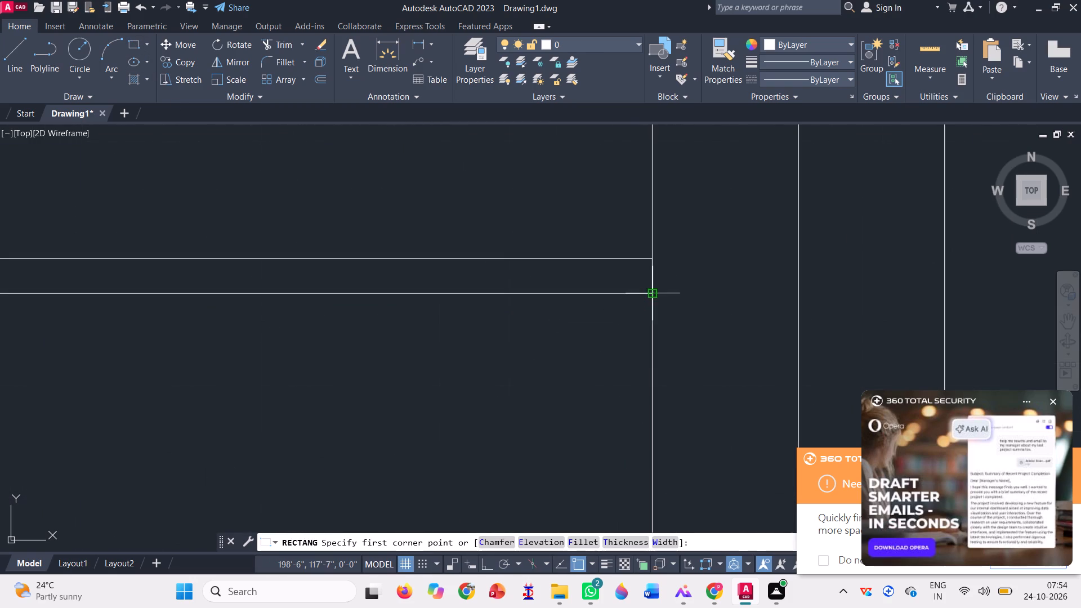
{"action": "left_click", "coordinate": [649, 296]}
{"action": "scroll", "coordinate": [687, 343], "scroll_direction": "down", "scroll_amount": 5}
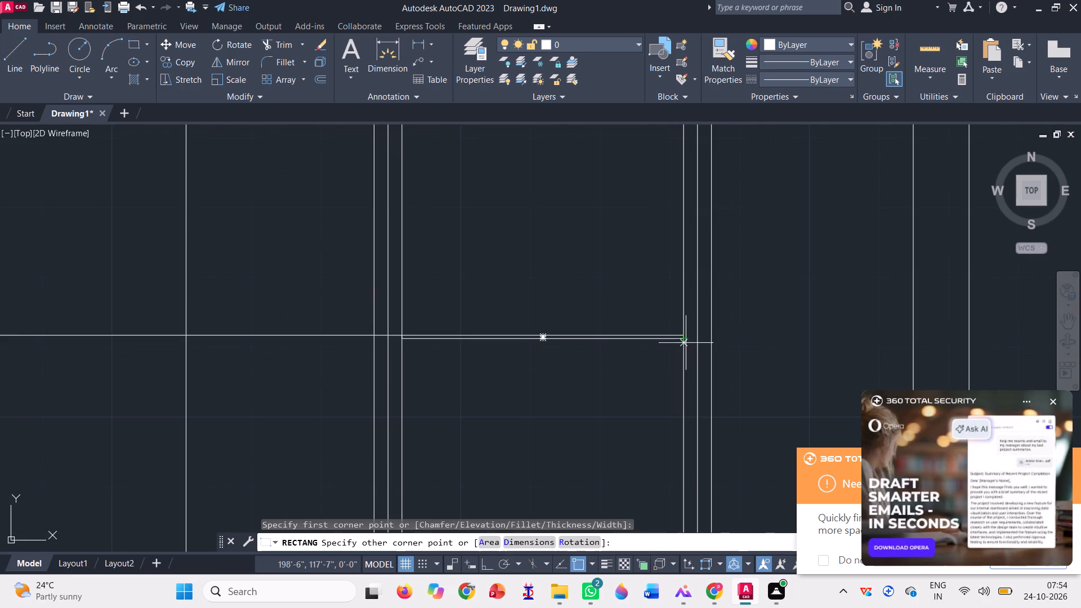
{"action": "scroll", "coordinate": [310, 333], "scroll_direction": "up", "scroll_amount": 2}
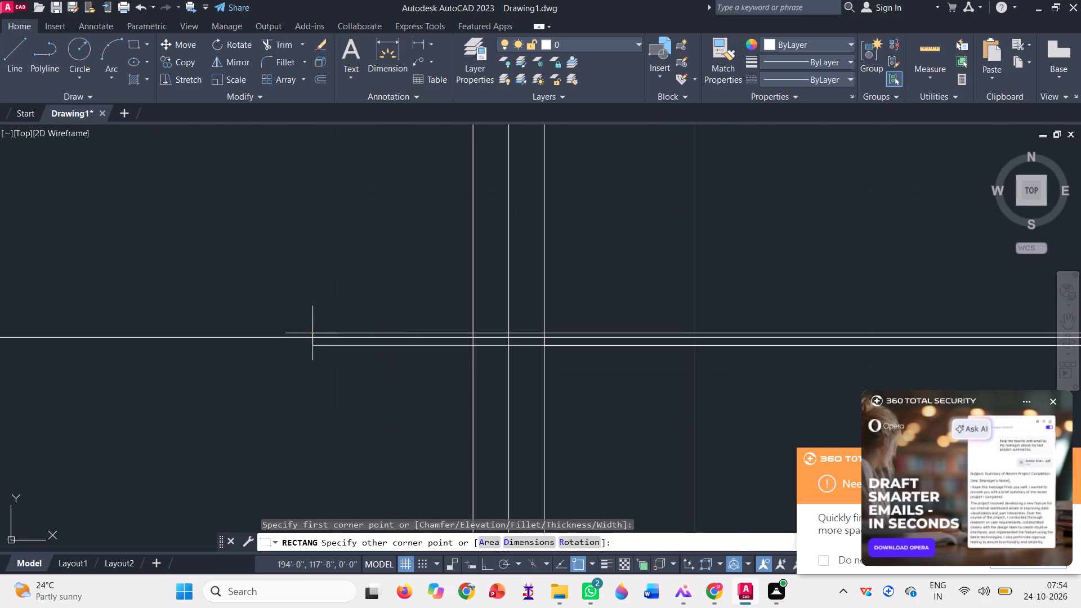
{"action": "scroll", "coordinate": [318, 338], "scroll_direction": "up", "scroll_amount": 3}
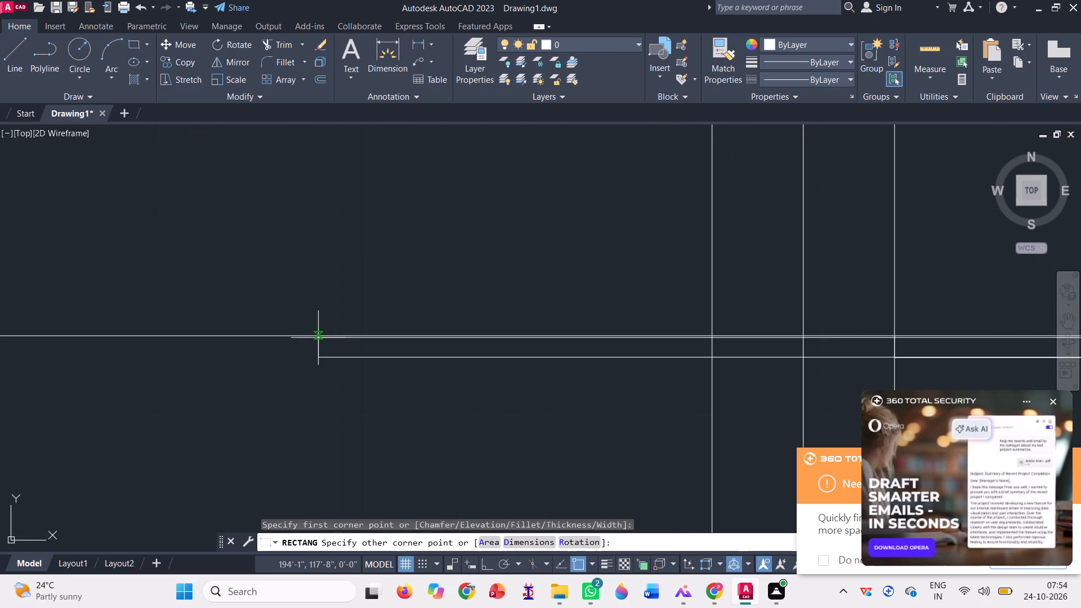
{"action": "left_click", "coordinate": [317, 336]}
{"action": "scroll", "coordinate": [315, 341], "scroll_direction": "down", "scroll_amount": 4}
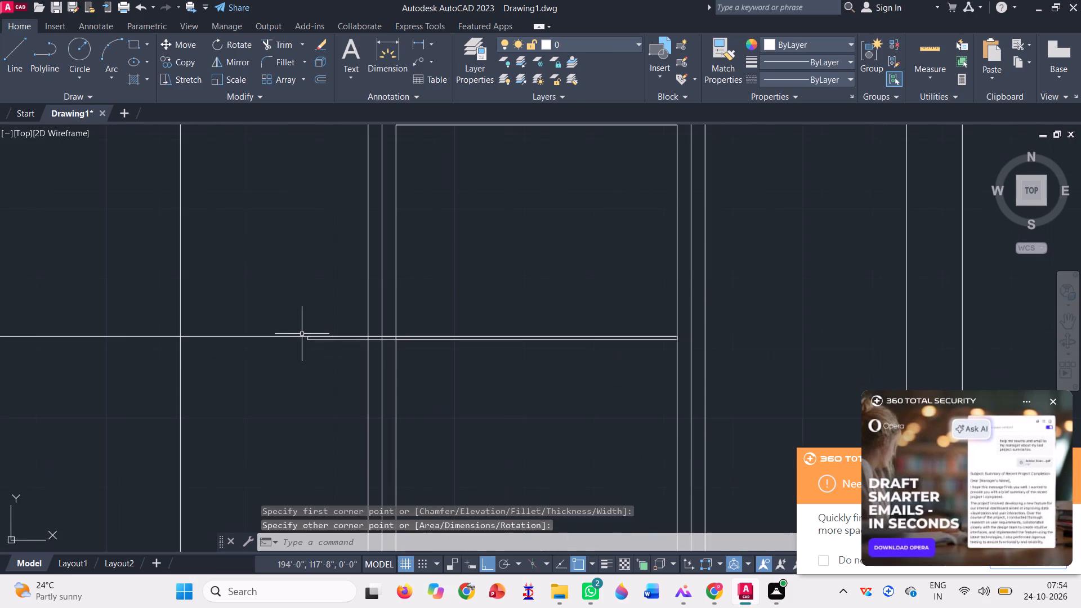
Move the new, longer bar about 8'-9" straight left, clear of the window and wall.
{"action": "left_click", "coordinate": [336, 339]}
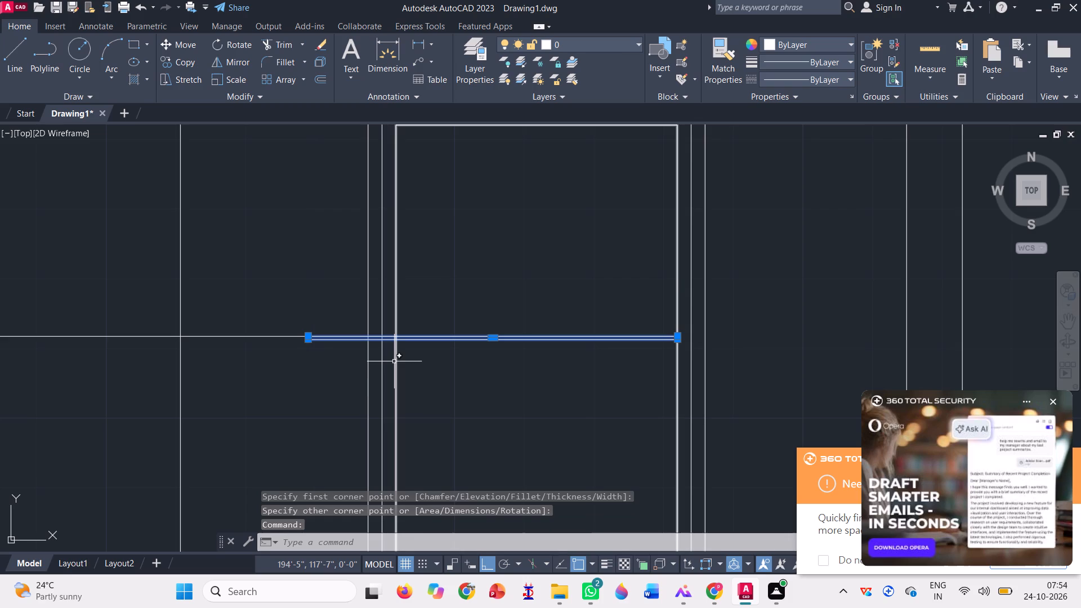
{"action": "key", "text": "m"}
{"action": "key", "text": "space"}
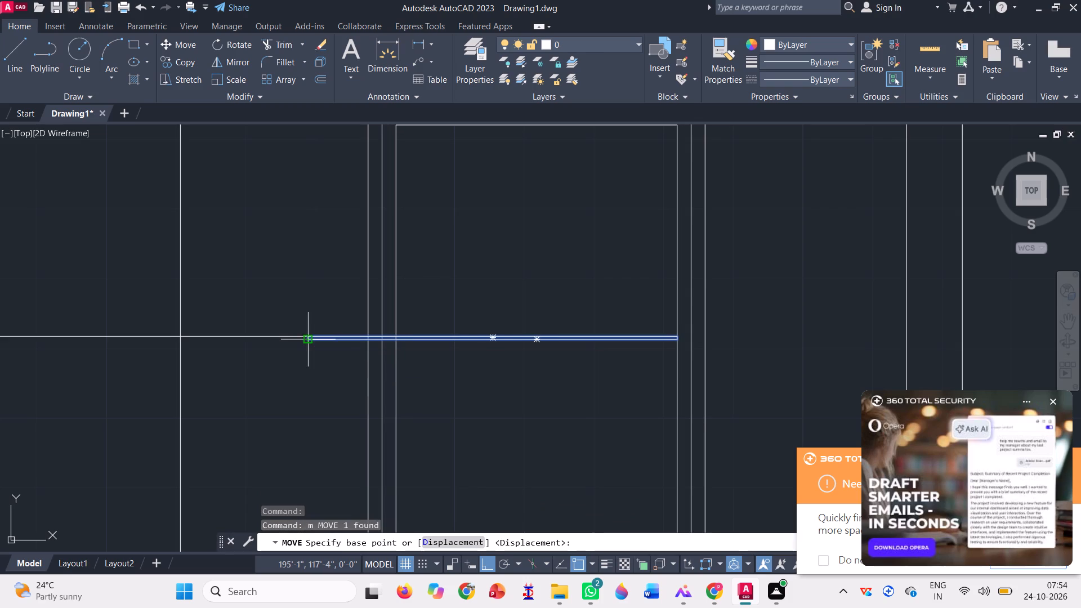
{"action": "left_click", "coordinate": [306, 343]}
{"action": "scroll", "coordinate": [529, 334], "scroll_direction": "down", "scroll_amount": 2}
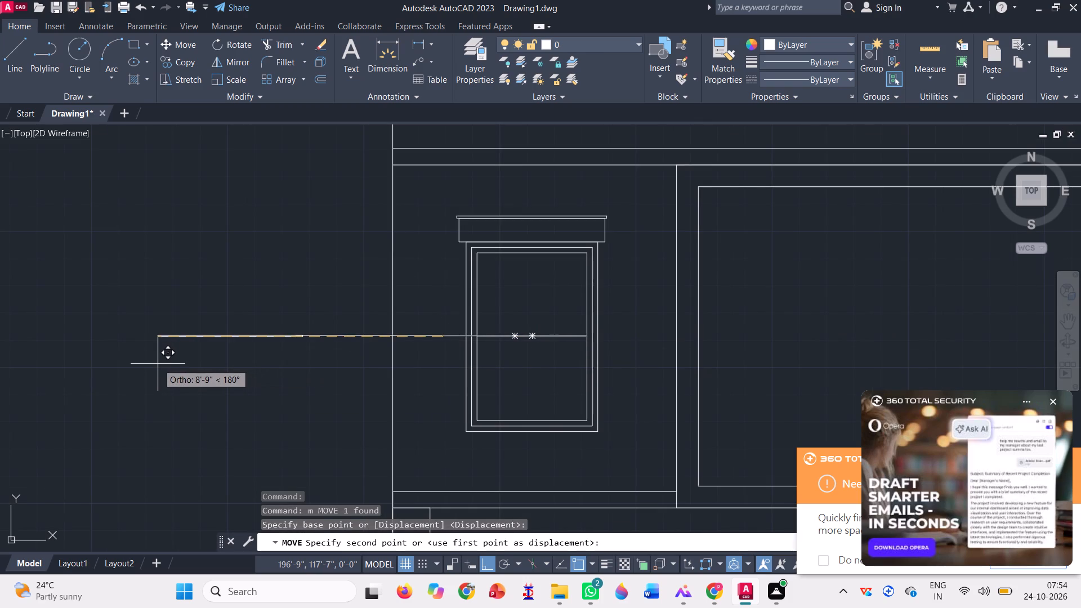
{"action": "left_click", "coordinate": [158, 364]}
{"action": "key", "text": "Escape"}
Delete the horizontal guide line running from the crossbar past the window's left side.
{"action": "left_click", "coordinate": [360, 333]}
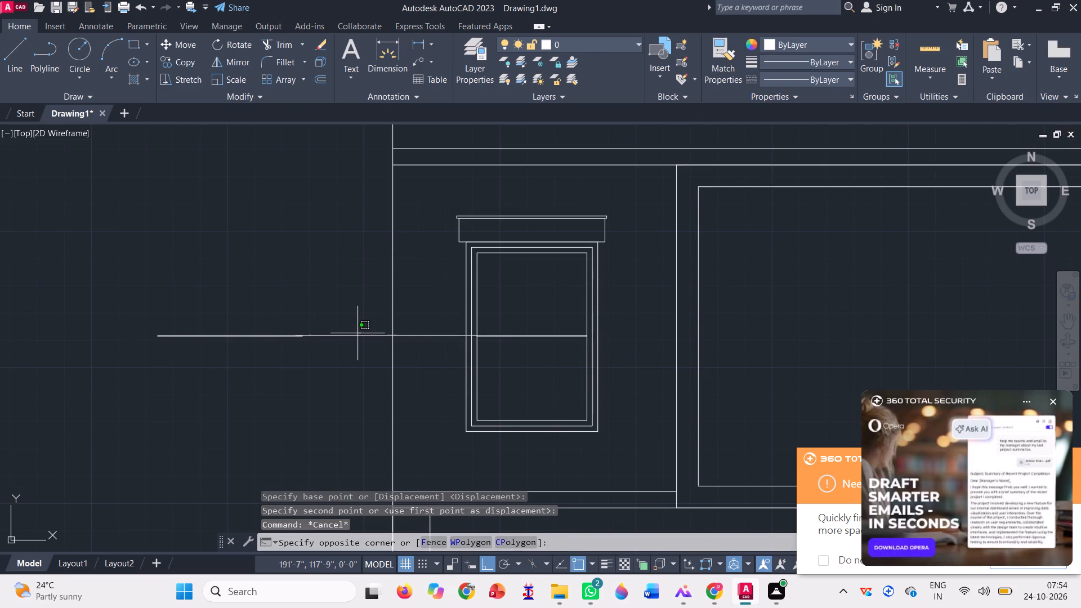
{"action": "left_click", "coordinate": [358, 339]}
{"action": "key", "text": "Delete"}
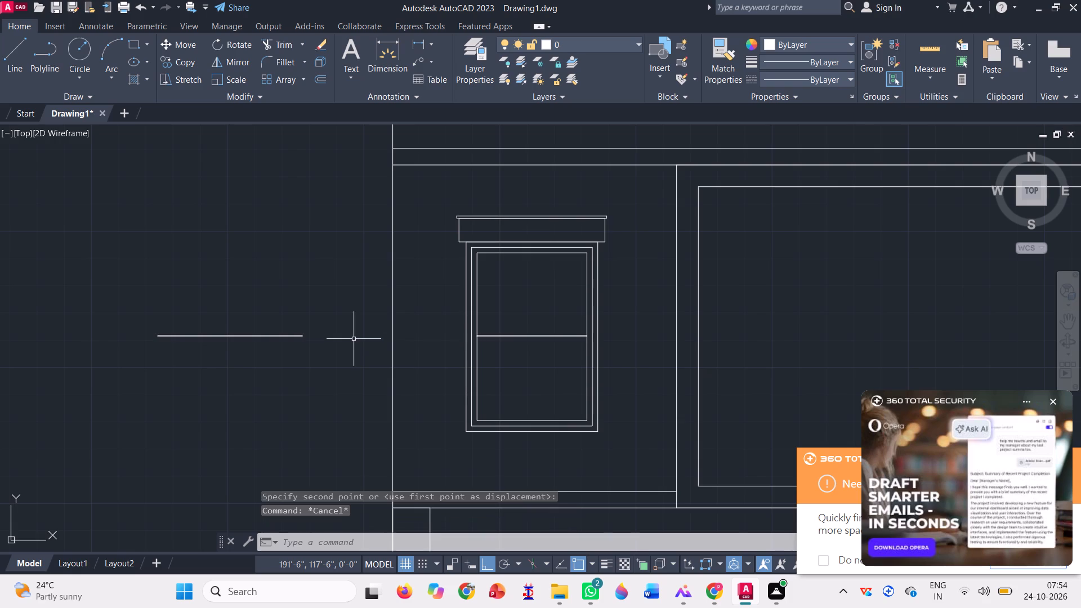
Rotate the loose bar left of the wall 90° about a point near its right end, making it vertical.
{"action": "left_click", "coordinate": [220, 47]}
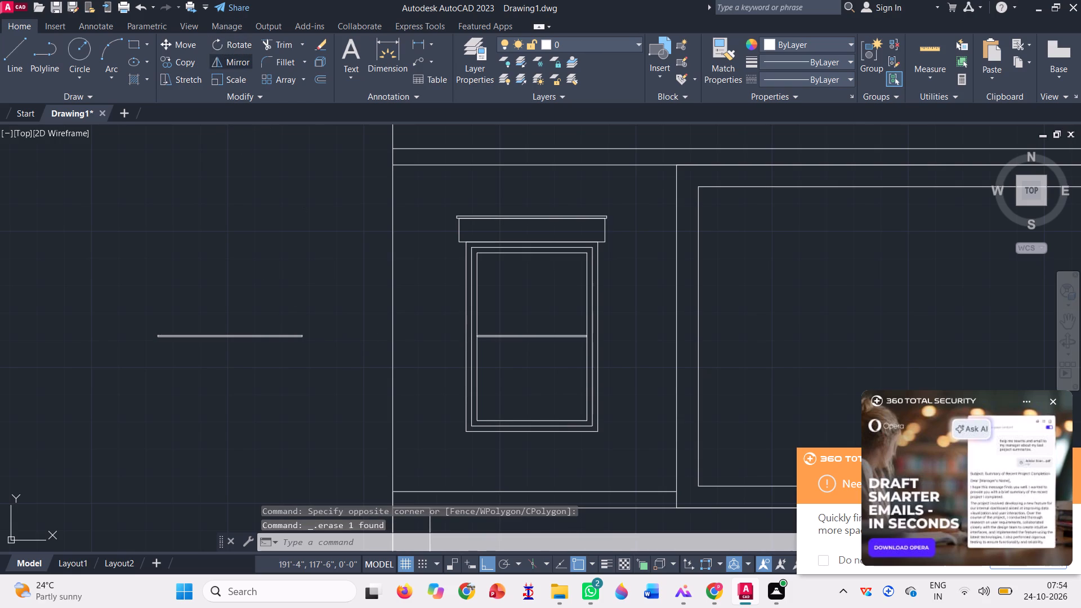
{"action": "left_click", "coordinate": [292, 350]}
{"action": "left_click", "coordinate": [263, 312]}
{"action": "key", "text": "space"}
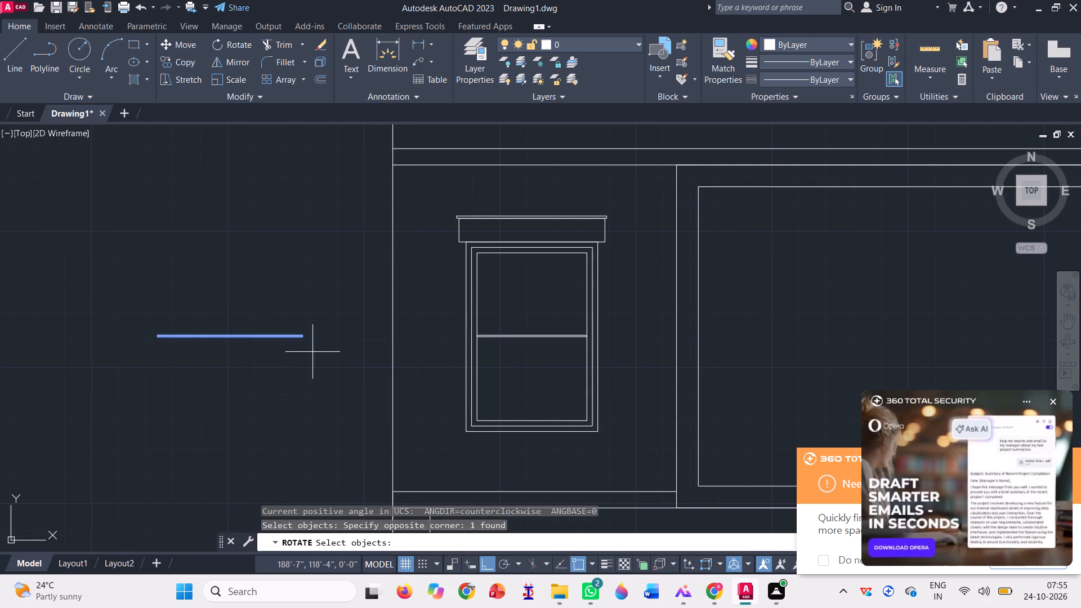
{"action": "left_click", "coordinate": [296, 342]}
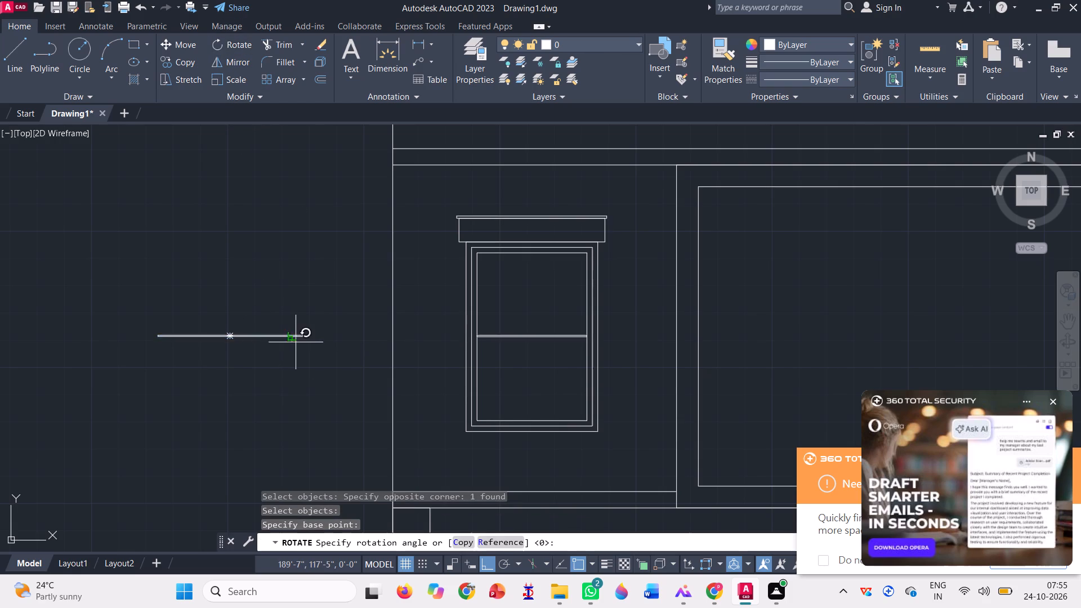
{"action": "left_click", "coordinate": [275, 254]}
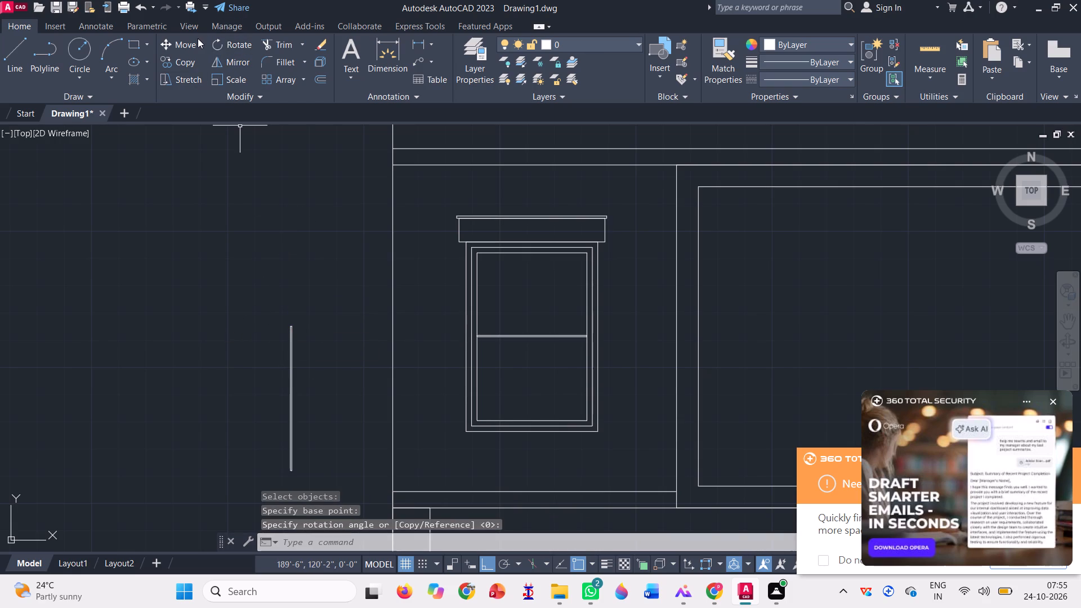
Move the vertical bar by its top midpoint to the midpoint of the innermost frame's top edge, with Ortho off.
{"action": "left_click", "coordinate": [195, 37]}
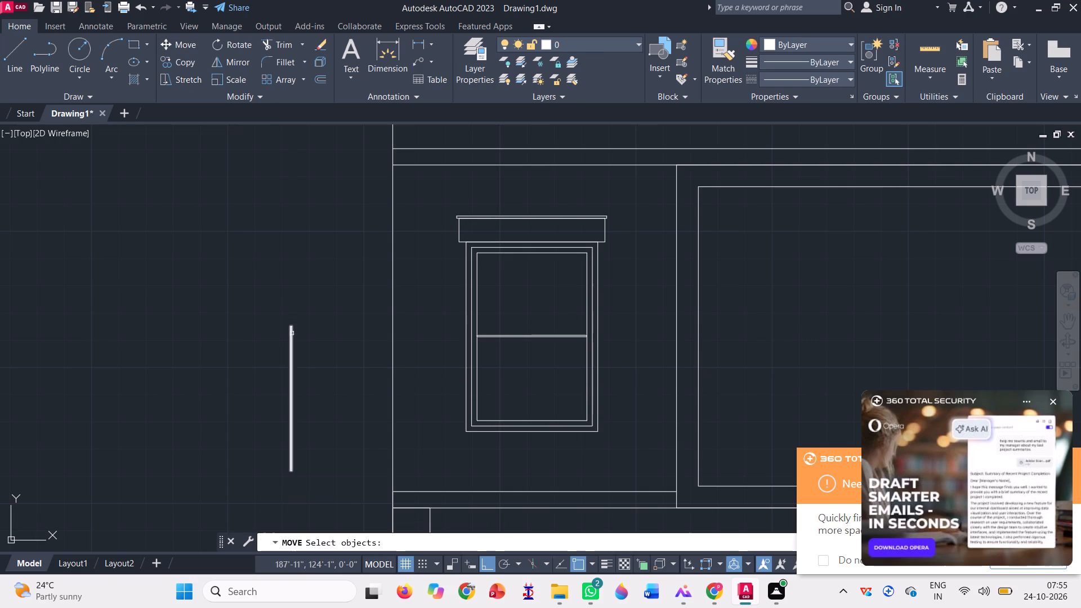
{"action": "left_click", "coordinate": [292, 333]}
{"action": "key", "text": "space"}
{"action": "scroll", "coordinate": [286, 332], "scroll_direction": "up", "scroll_amount": 7}
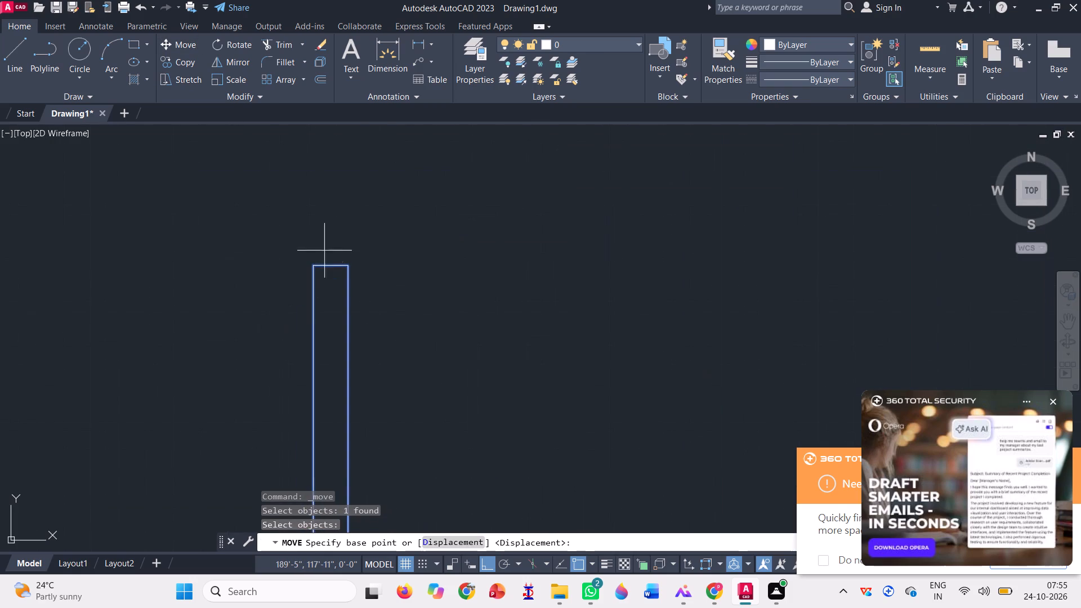
{"action": "left_click", "coordinate": [329, 266]}
{"action": "scroll", "coordinate": [362, 315], "scroll_direction": "down", "scroll_amount": 3}
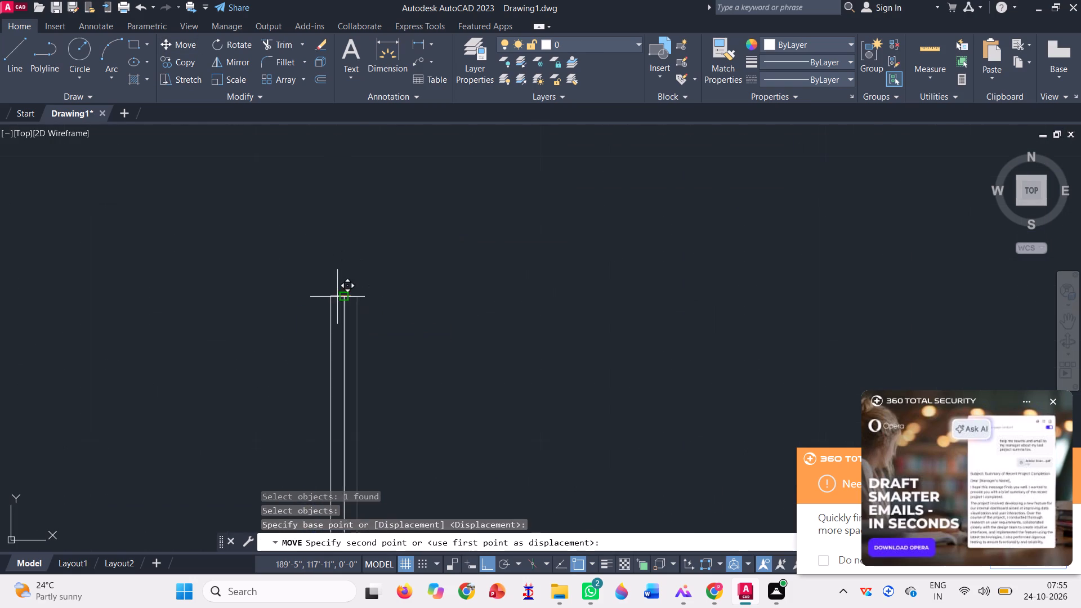
{"action": "scroll", "coordinate": [337, 297], "scroll_direction": "down", "scroll_amount": 4}
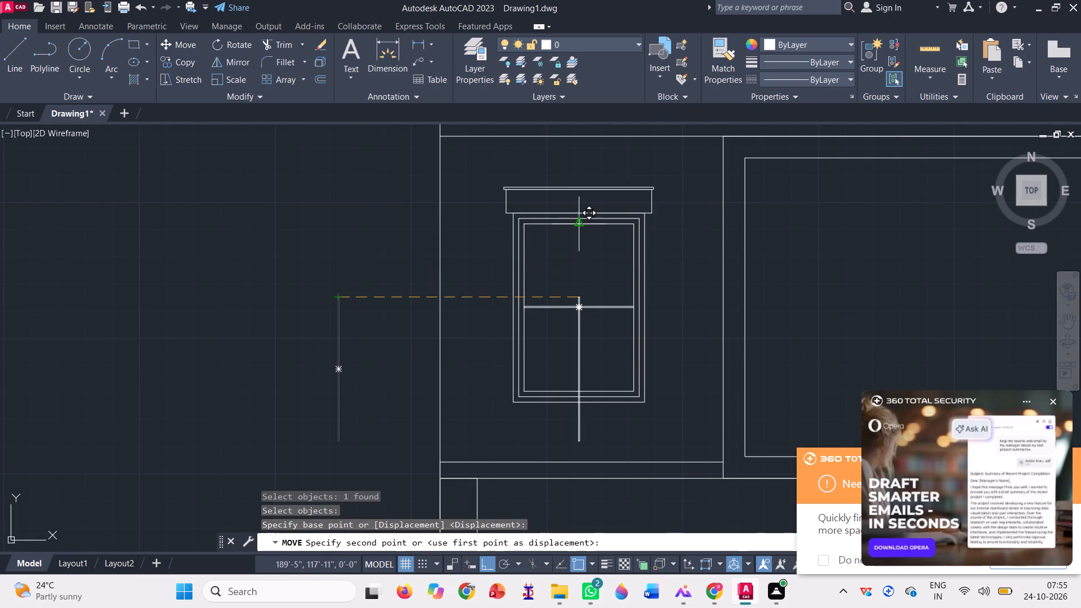
{"action": "key", "text": "F8"}
{"action": "scroll", "coordinate": [579, 223], "scroll_direction": "up", "scroll_amount": 3}
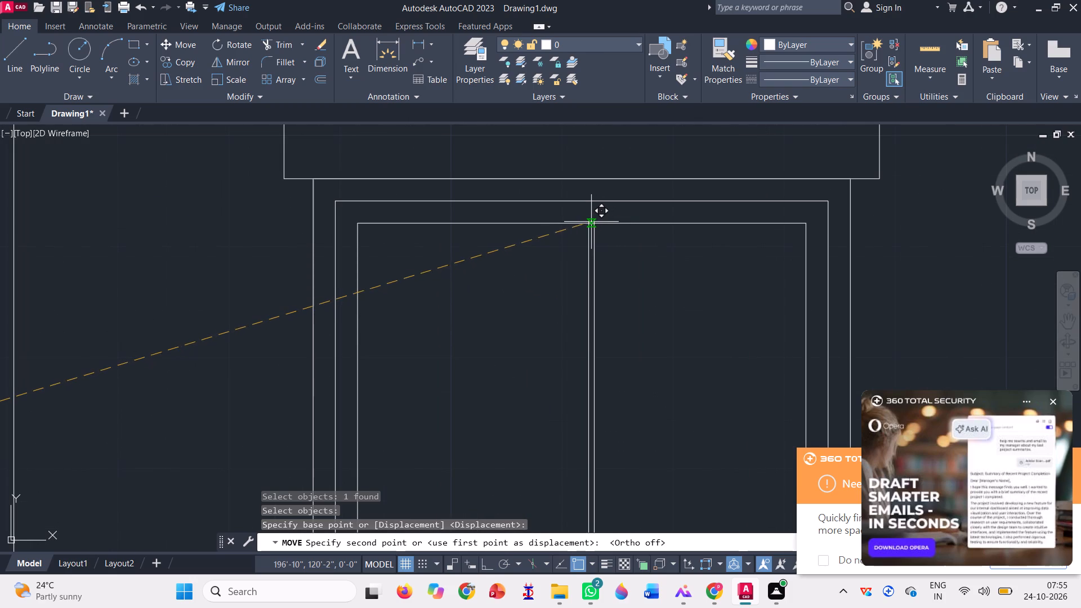
{"action": "left_click", "coordinate": [582, 224]}
{"action": "scroll", "coordinate": [501, 250], "scroll_direction": "down", "scroll_amount": 2}
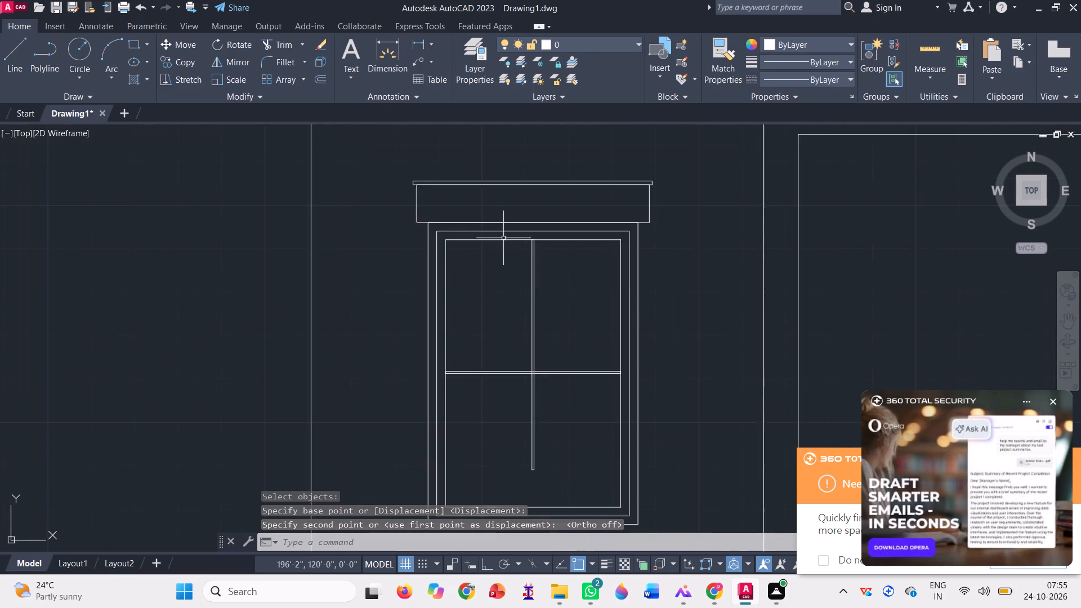
Trim away the short bottom edge of the vertical bar, leaving its two long sides open at the lower end.
{"action": "scroll", "coordinate": [503, 238], "scroll_direction": "down", "scroll_amount": 1}
{"action": "scroll", "coordinate": [521, 383], "scroll_direction": "up", "scroll_amount": 4}
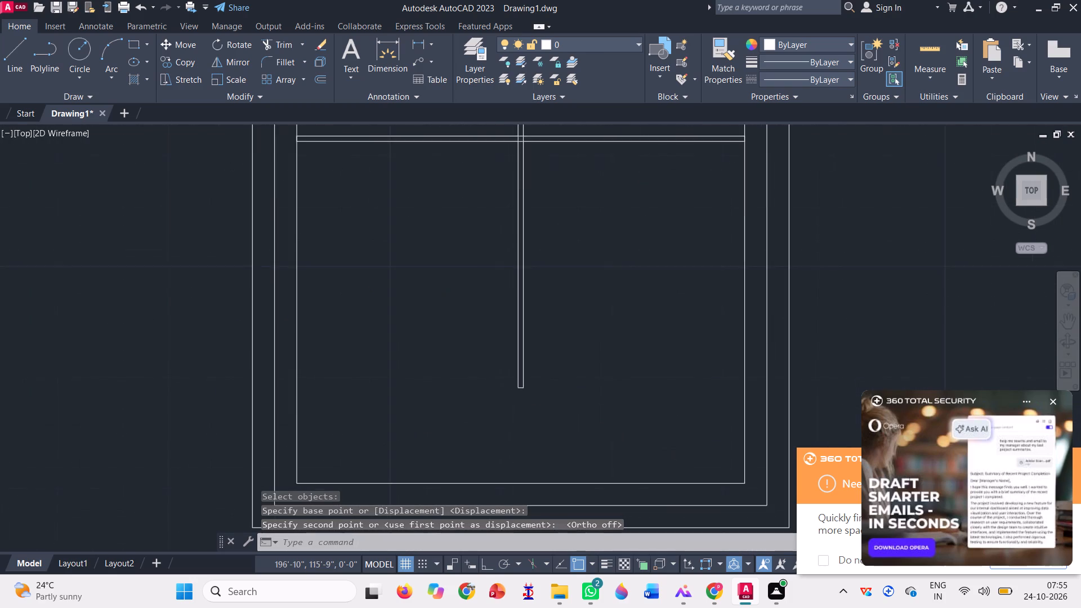
{"action": "left_click", "coordinate": [278, 47]}
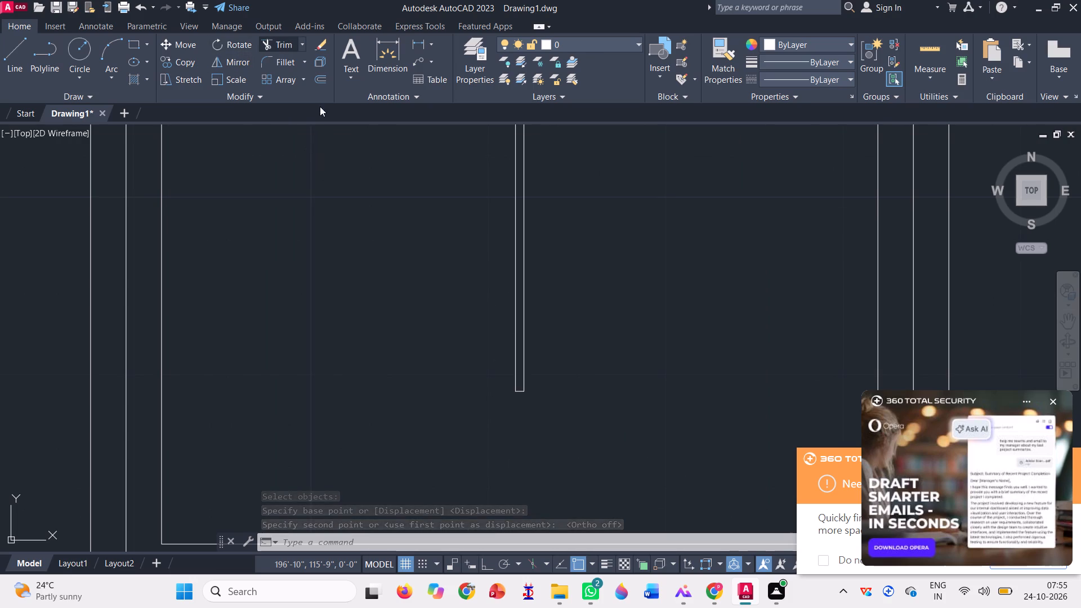
{"action": "scroll", "coordinate": [513, 387], "scroll_direction": "up", "scroll_amount": 3}
{"action": "left_click", "coordinate": [529, 404]}
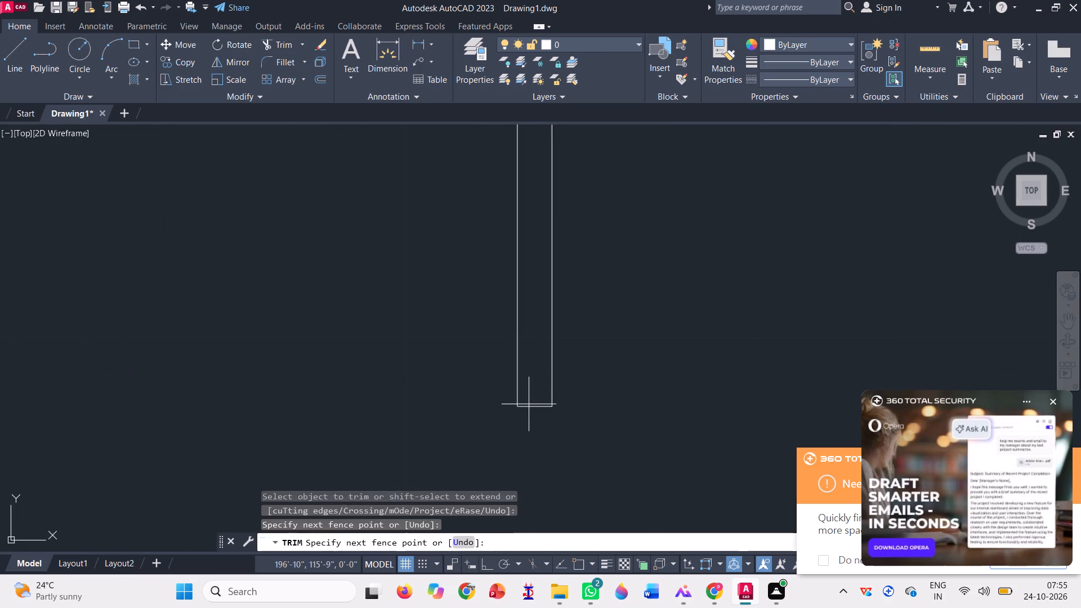
{"action": "left_click", "coordinate": [526, 419]}
Extend the vertical bar's two long sides down to the bottom edge of the window's innermost frame.
{"action": "left_click", "coordinate": [301, 46]}
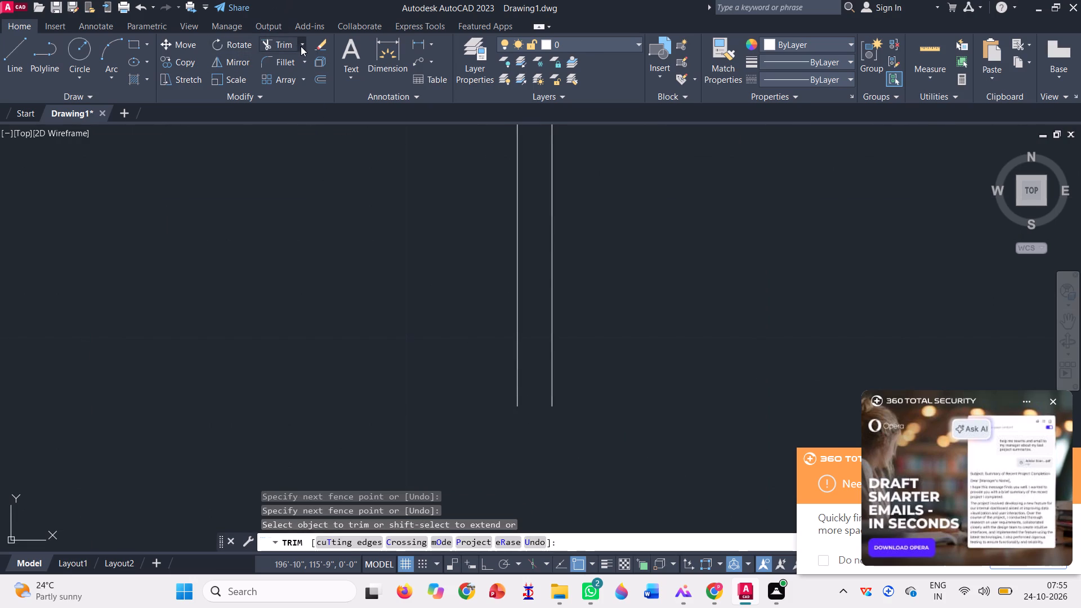
{"action": "left_click", "coordinate": [292, 95]}
{"action": "left_click", "coordinate": [573, 306]}
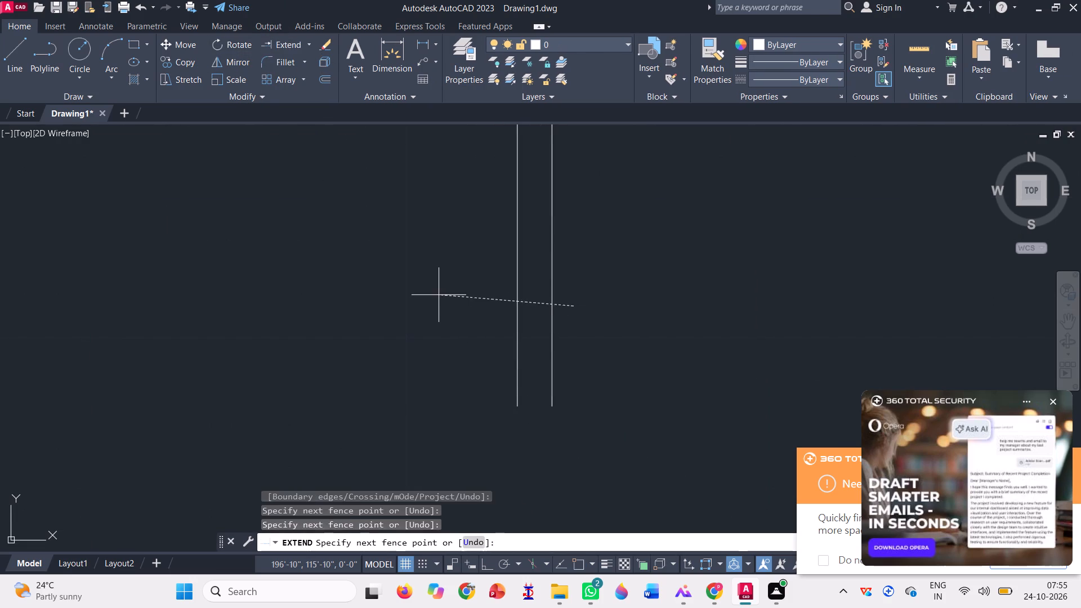
{"action": "left_click", "coordinate": [438, 293]}
{"action": "scroll", "coordinate": [452, 310], "scroll_direction": "down", "scroll_amount": 4}
{"action": "left_click", "coordinate": [453, 311]}
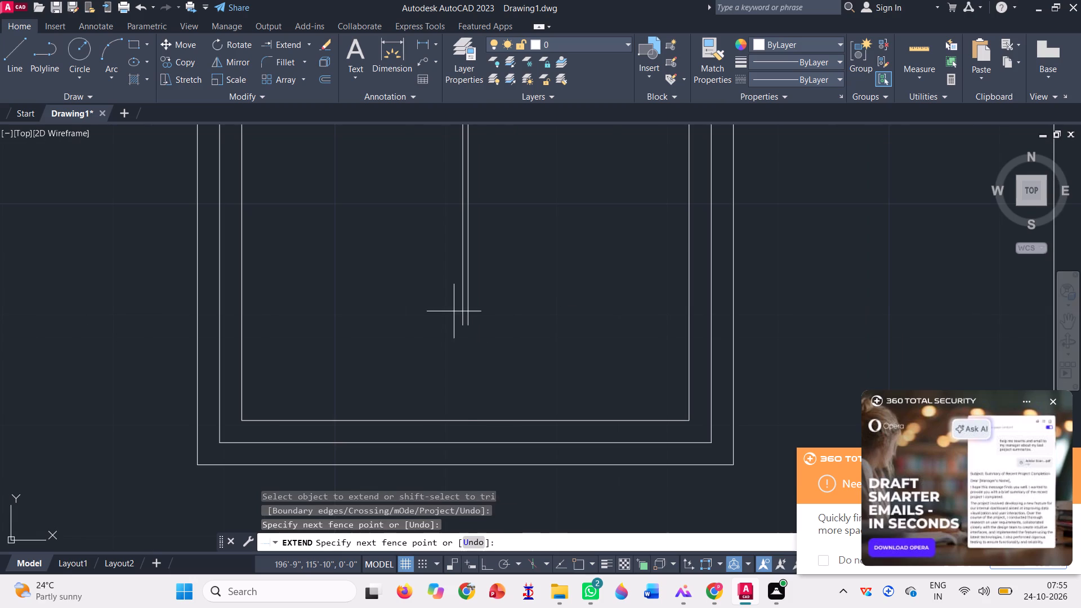
{"action": "left_click", "coordinate": [506, 316]}
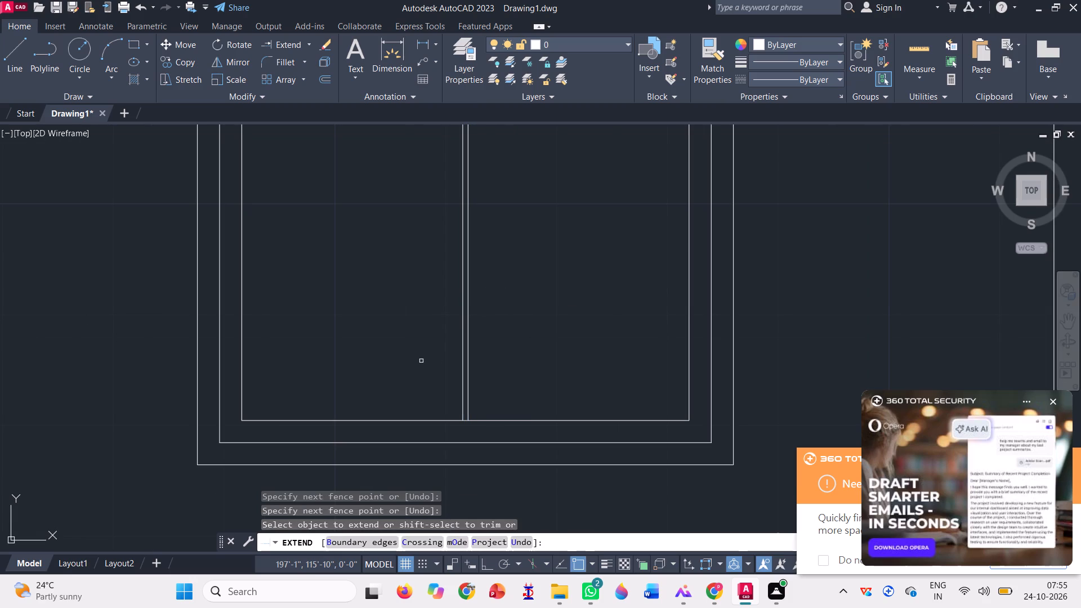
{"action": "key", "text": "Escape"}
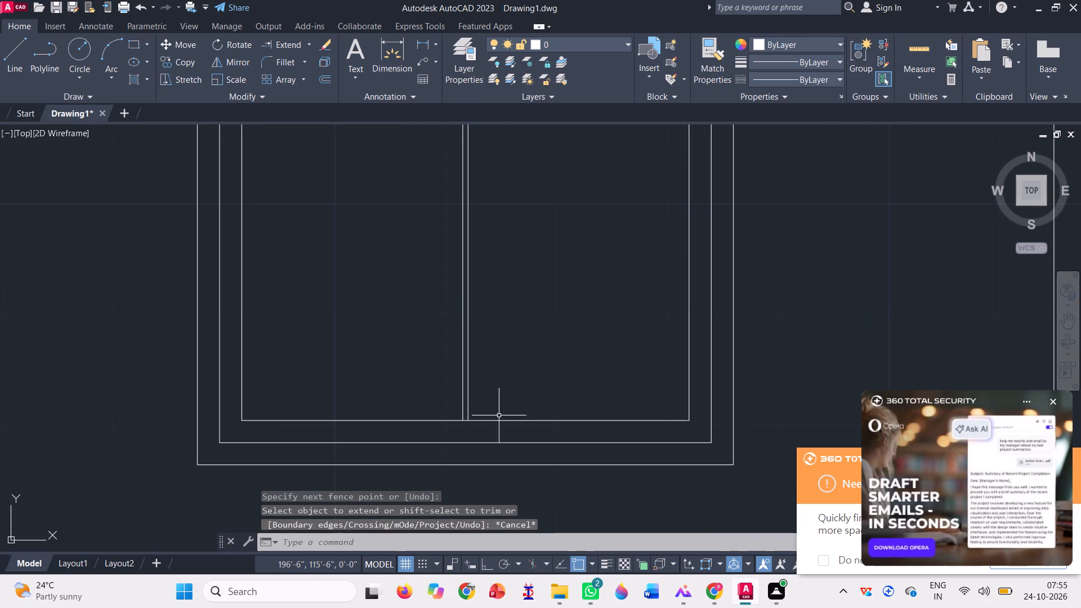
Draw a narrow full-height vertical rectangle inside the large middle frame near its left side, spanning from its top edge to its bottom edge.
{"action": "scroll", "coordinate": [508, 417], "scroll_direction": "up", "scroll_amount": 3}
{"action": "scroll", "coordinate": [340, 439], "scroll_direction": "up", "scroll_amount": 2}
{"action": "scroll", "coordinate": [408, 421], "scroll_direction": "down", "scroll_amount": 5}
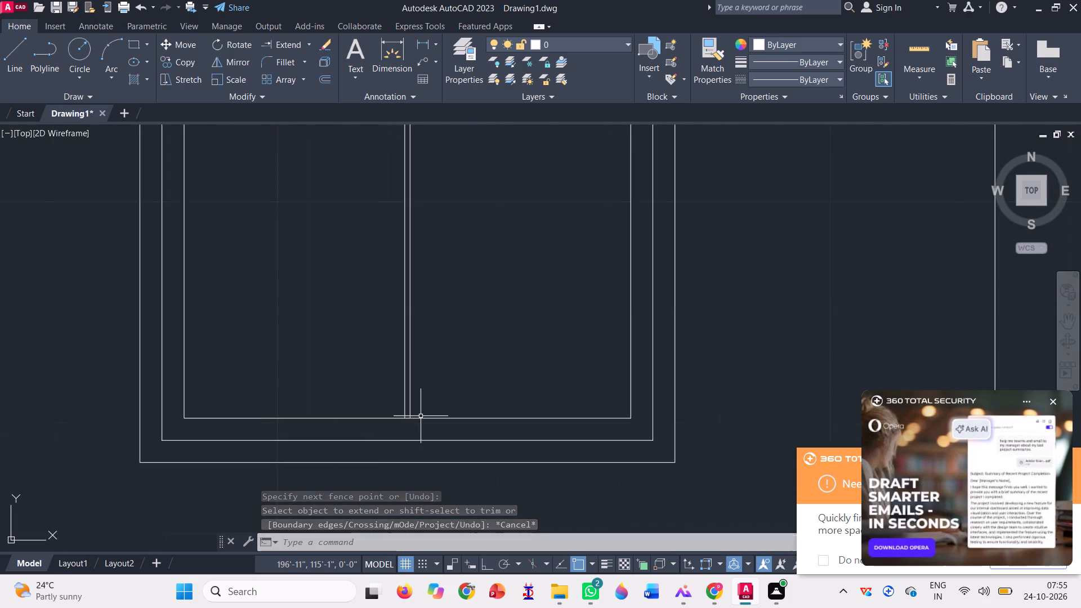
{"action": "scroll", "coordinate": [421, 416], "scroll_direction": "down", "scroll_amount": 4}
{"action": "scroll", "coordinate": [347, 388], "scroll_direction": "down", "scroll_amount": 1}
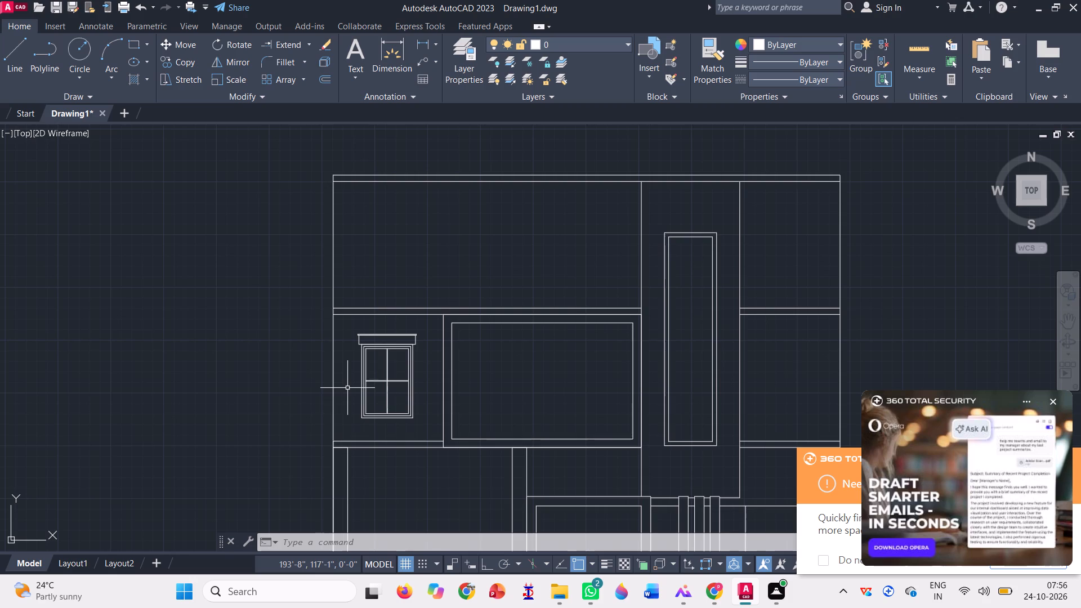
{"action": "left_click", "coordinate": [134, 46]}
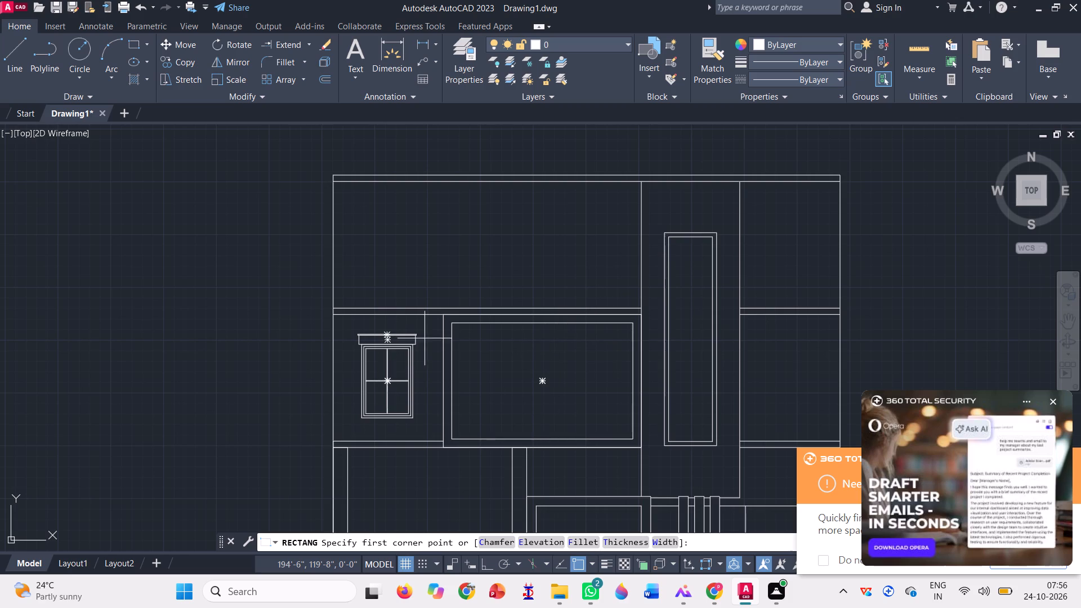
{"action": "scroll", "coordinate": [454, 329], "scroll_direction": "up", "scroll_amount": 2}
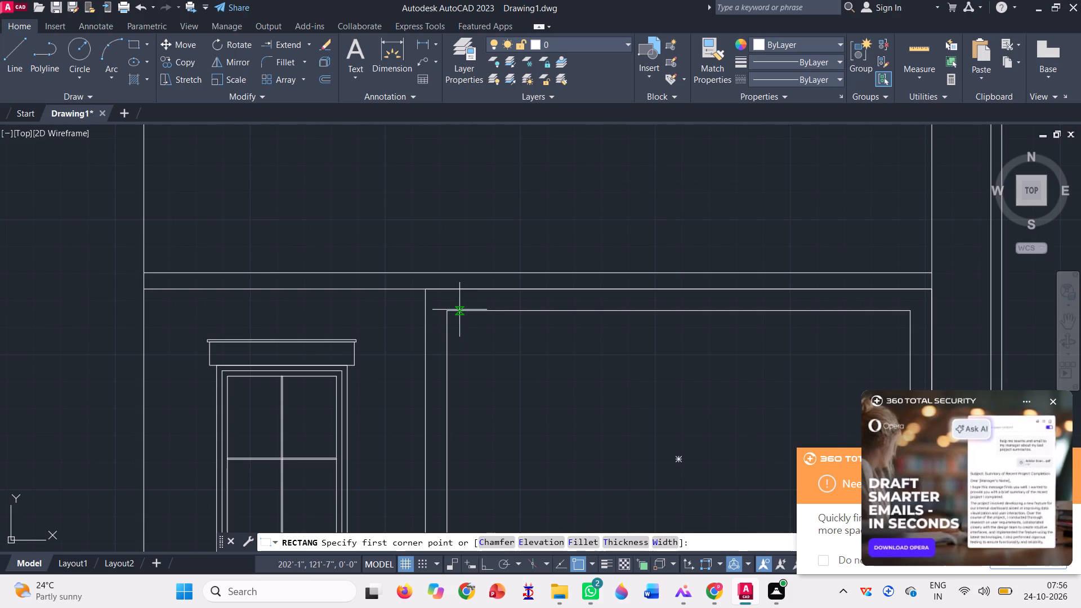
{"action": "left_click", "coordinate": [459, 310]}
{"action": "scroll", "coordinate": [464, 229], "scroll_direction": "down", "scroll_amount": 1}
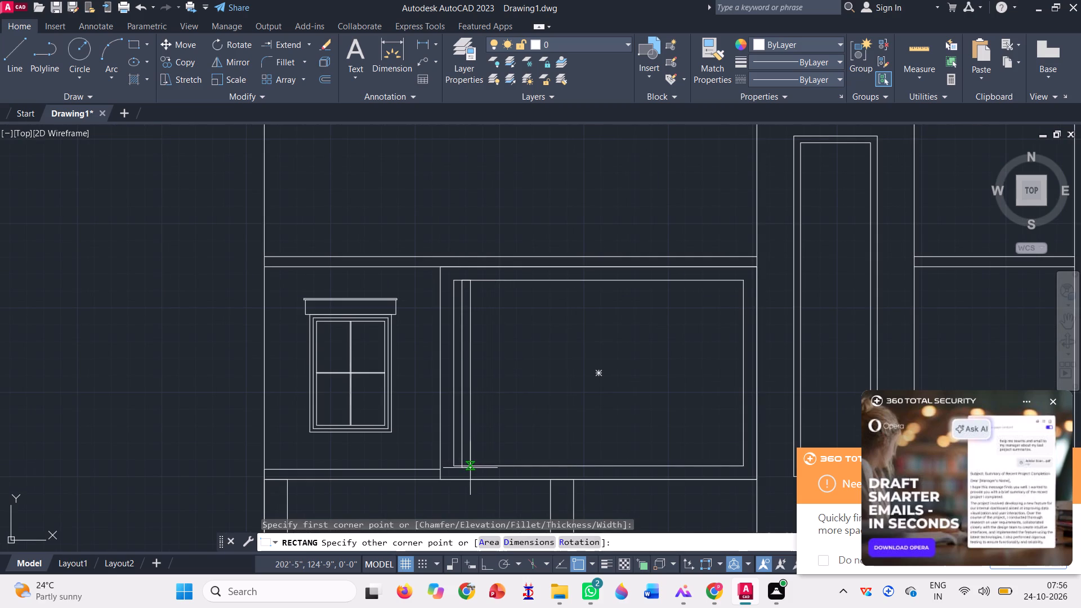
{"action": "scroll", "coordinate": [470, 469], "scroll_direction": "up", "scroll_amount": 1}
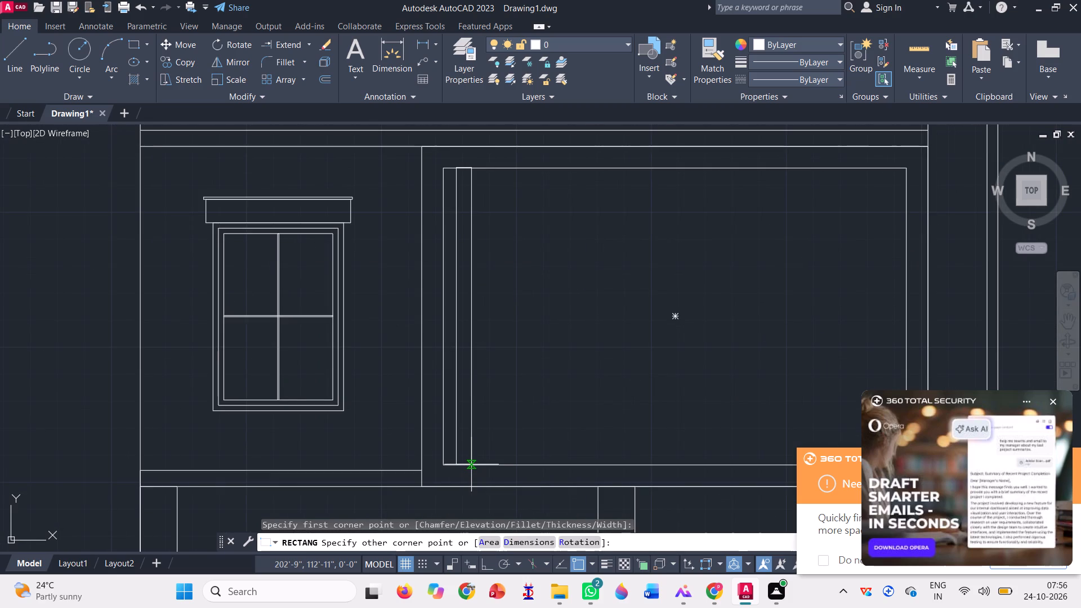
{"action": "left_click", "coordinate": [471, 464]}
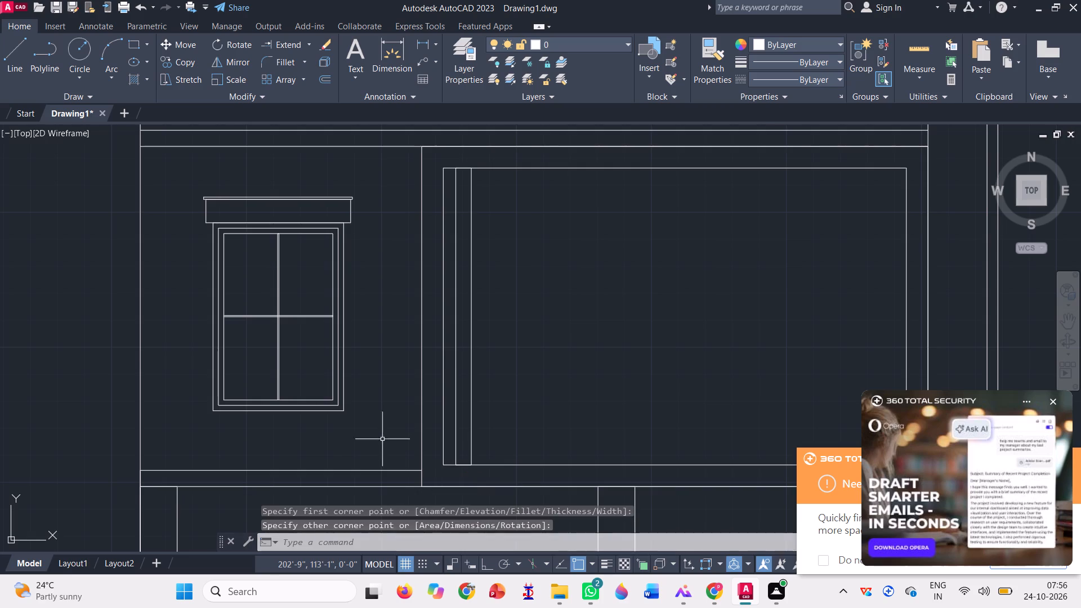
Start the Copy command on the narrow vertical rectangle inside the large middle frame.
{"action": "scroll", "coordinate": [376, 388], "scroll_direction": "down", "scroll_amount": 1}
{"action": "type", "text": "co"}
{"action": "key", "text": "Return"}
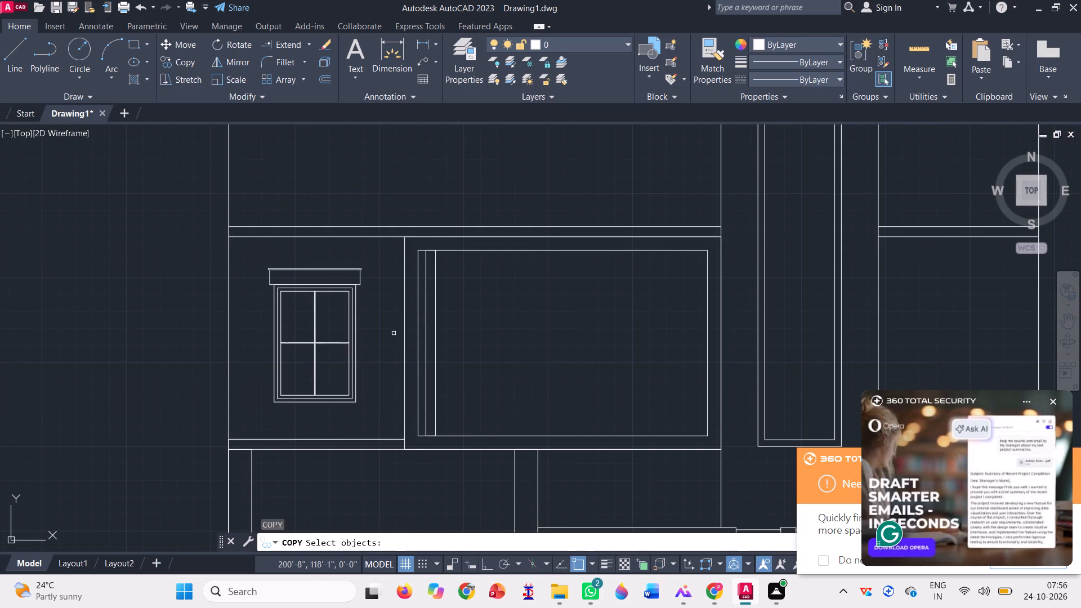
{"action": "left_click", "coordinate": [432, 366]}
{"action": "left_click", "coordinate": [441, 368]}
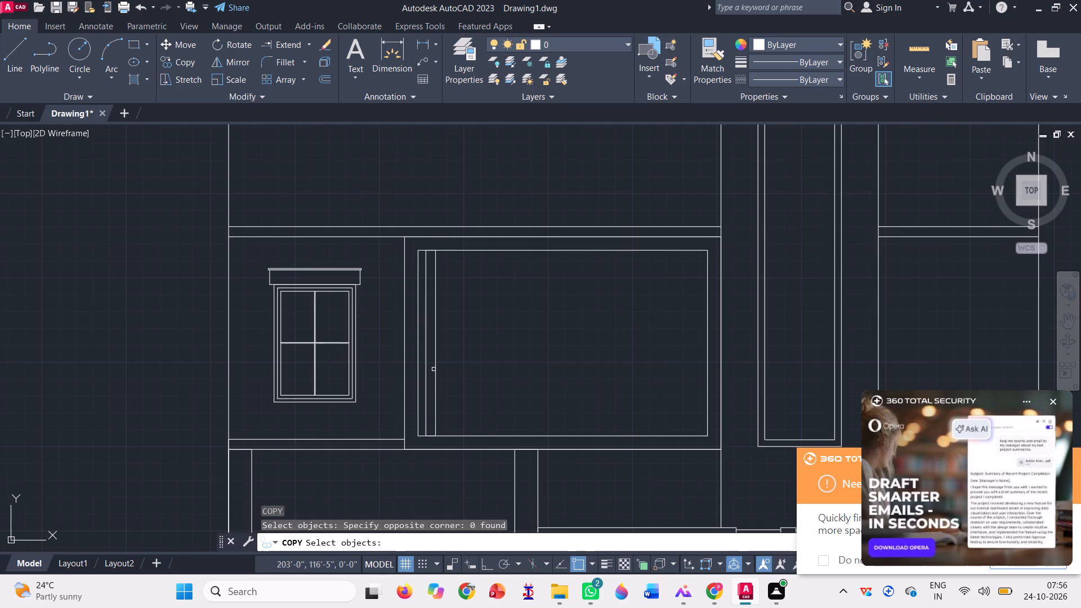
{"action": "left_click", "coordinate": [434, 369]}
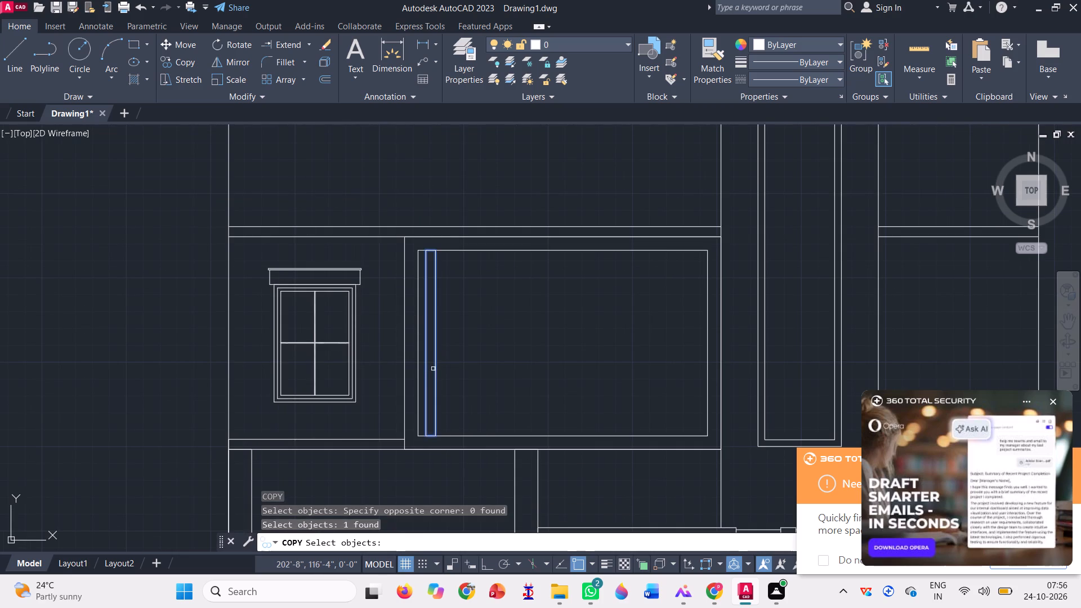
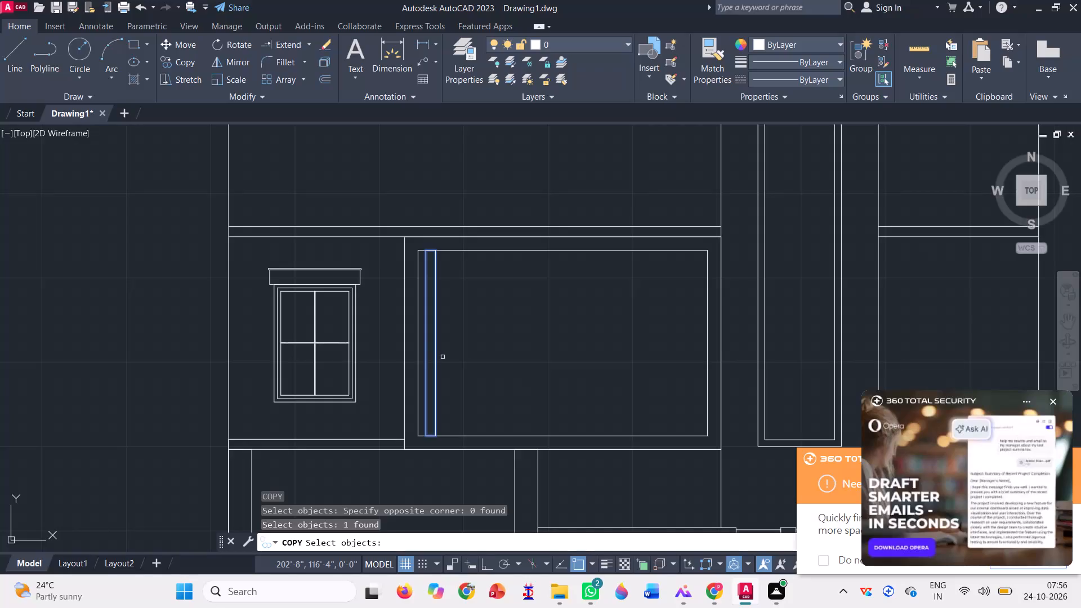
Draw a half-width, full-height rectangle over the right half of the vertical strip, between the middle frame's top and bottom edges.
{"action": "key", "text": "space"}
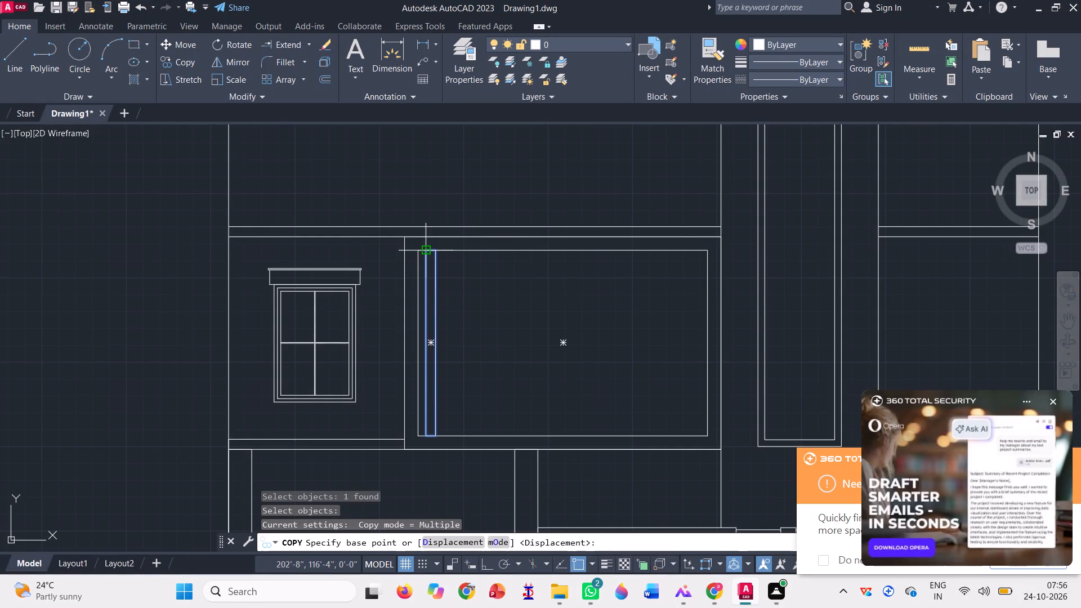
{"action": "key", "text": "Escape"}
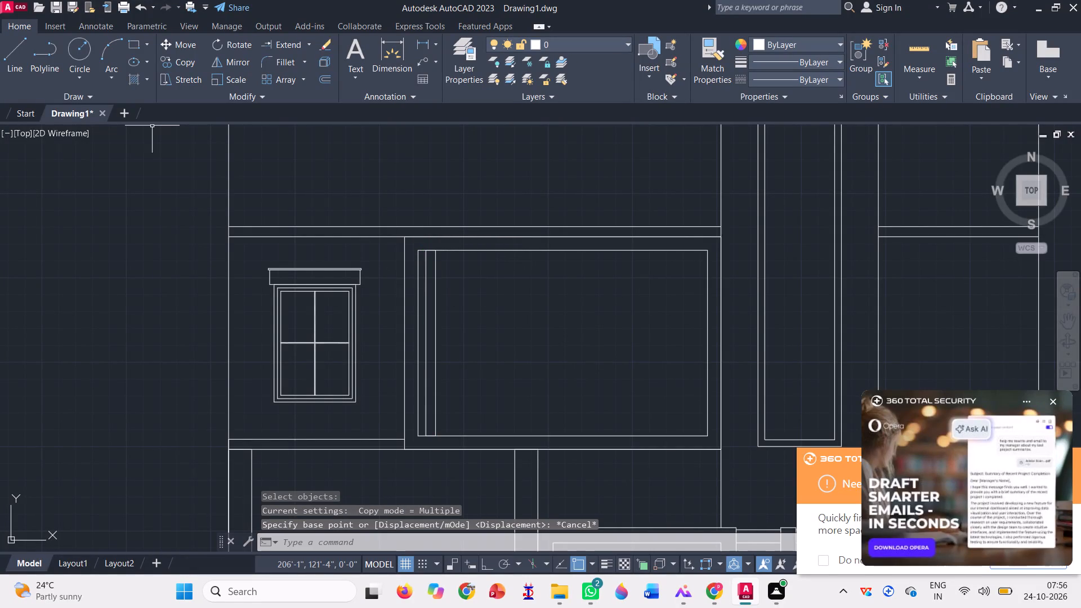
{"action": "left_click", "coordinate": [133, 43]}
{"action": "scroll", "coordinate": [432, 250], "scroll_direction": "up", "scroll_amount": 3}
{"action": "left_click", "coordinate": [420, 247]}
{"action": "scroll", "coordinate": [408, 203], "scroll_direction": "down", "scroll_amount": 2}
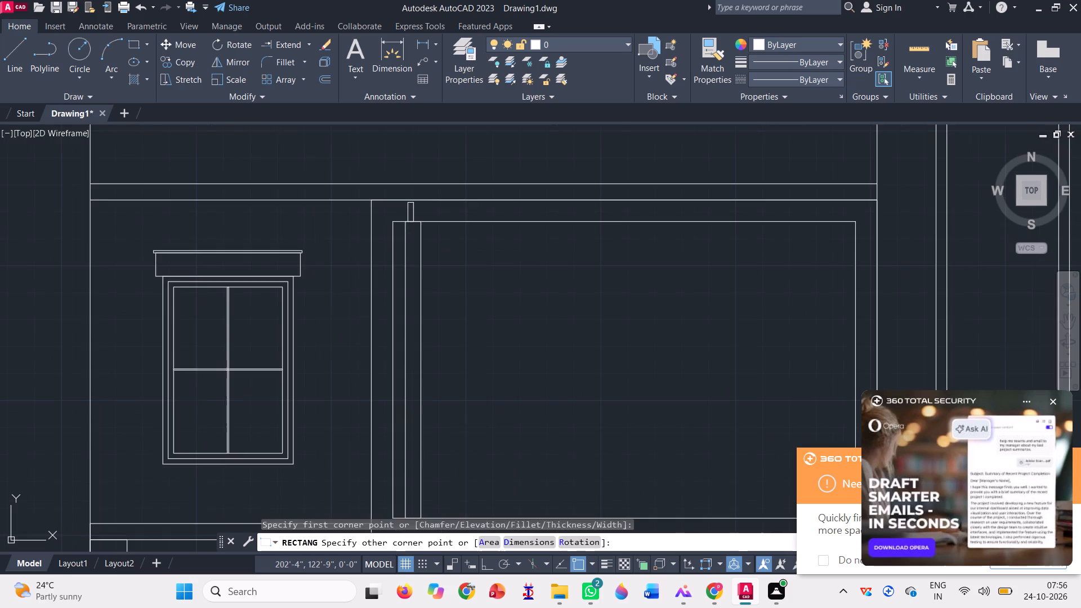
{"action": "scroll", "coordinate": [403, 275], "scroll_direction": "down", "scroll_amount": 1}
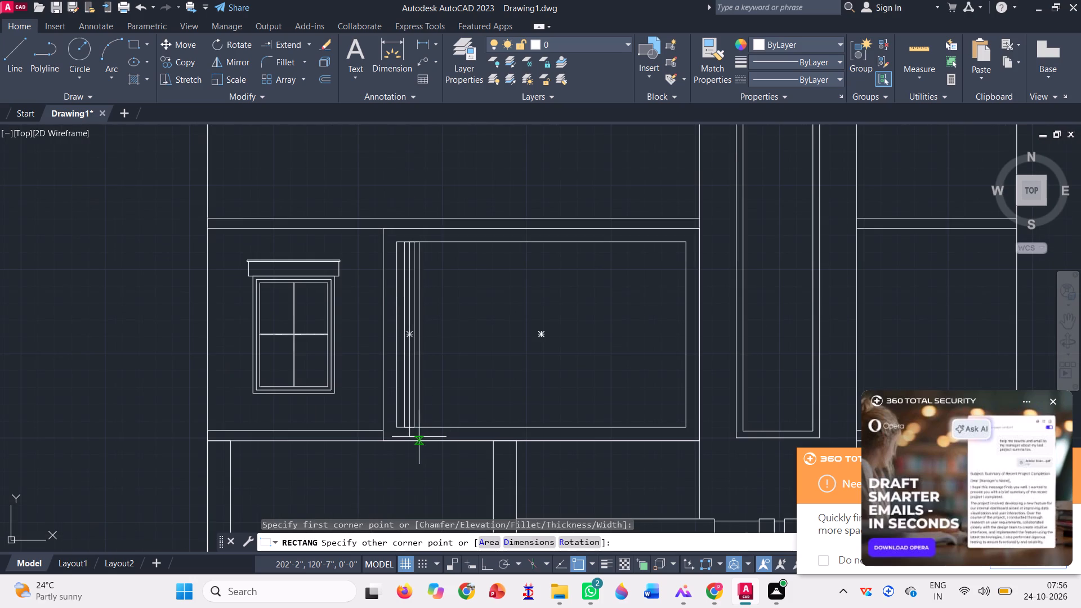
{"action": "scroll", "coordinate": [414, 426], "scroll_direction": "up", "scroll_amount": 1}
{"action": "left_click", "coordinate": [414, 423]}
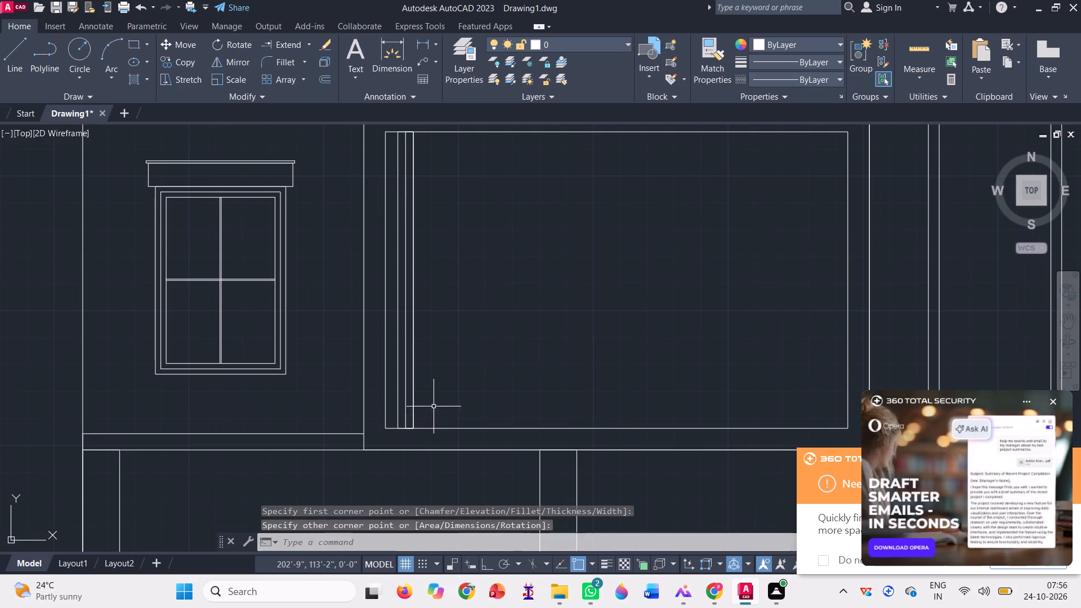
{"action": "key", "text": "Escape"}
Delete the original wider vertical strip, keeping the half-width rectangle inside the large middle frame.
{"action": "left_click", "coordinate": [400, 330]}
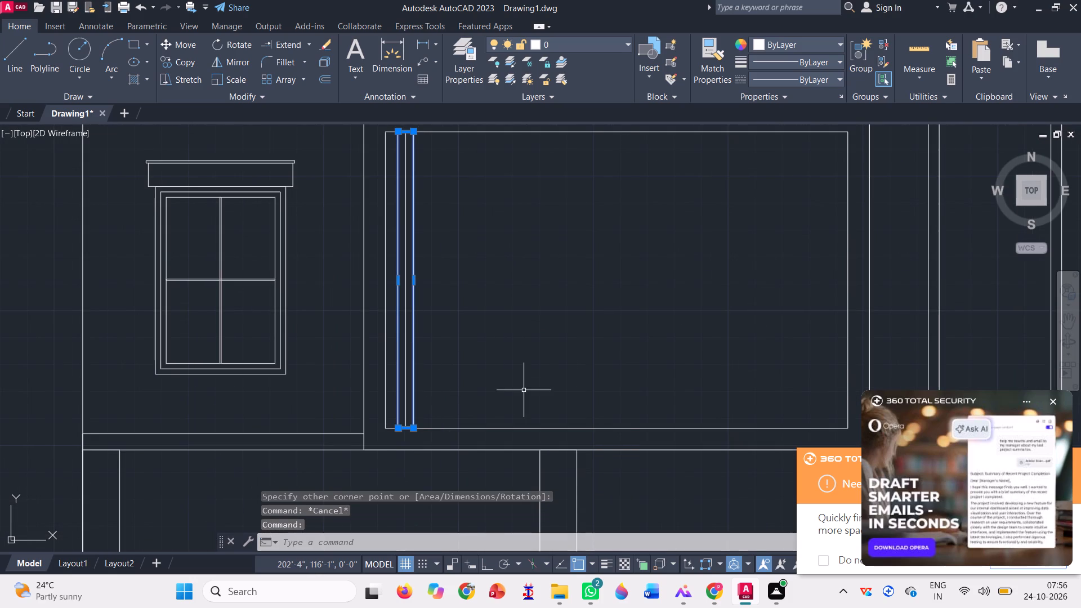
{"action": "key", "text": "Delete"}
{"action": "scroll", "coordinate": [434, 387], "scroll_direction": "down", "scroll_amount": 1}
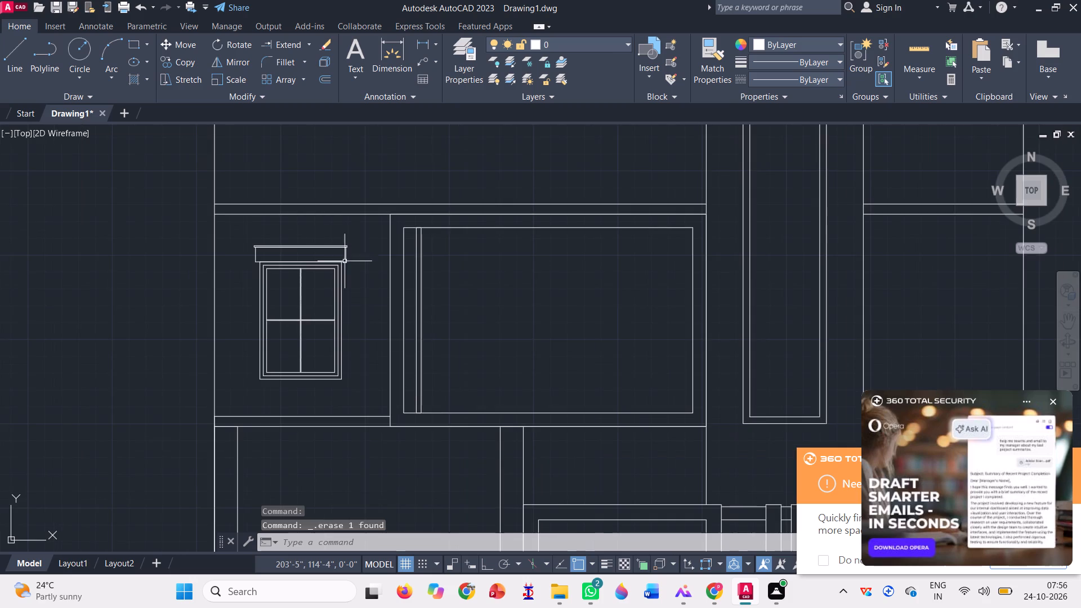
Copy the narrow strip six times along the frame's top edge with Ortho on: five closely spaced copies and one farther right.
{"action": "left_click", "coordinate": [187, 57]}
{"action": "left_click", "coordinate": [416, 260]}
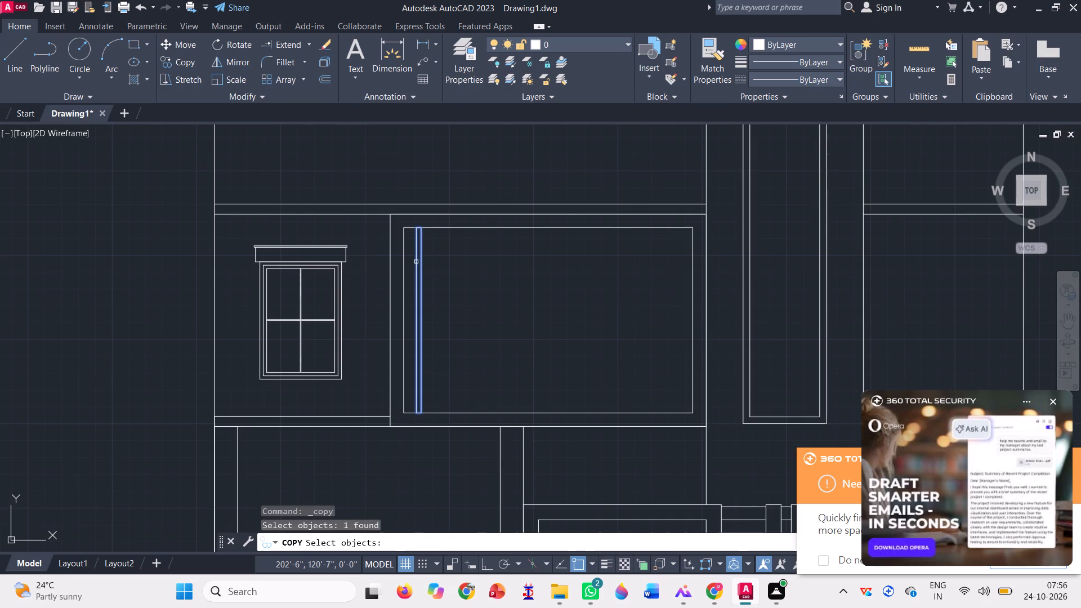
{"action": "key", "text": "space"}
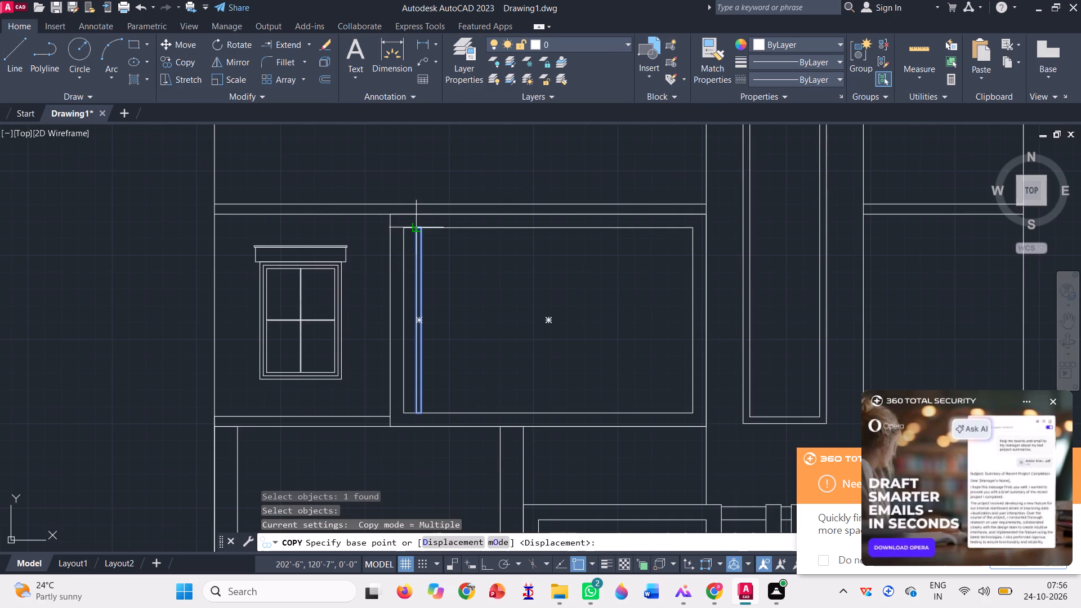
{"action": "left_click", "coordinate": [416, 223]}
{"action": "scroll", "coordinate": [423, 233], "scroll_direction": "up", "scroll_amount": 3}
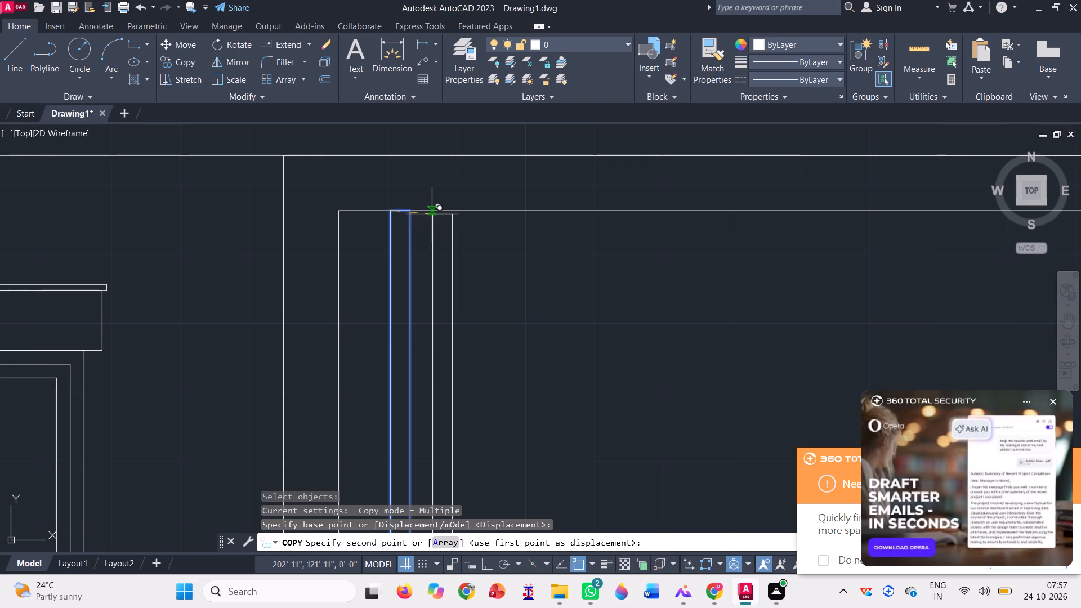
{"action": "key", "text": "F8"}
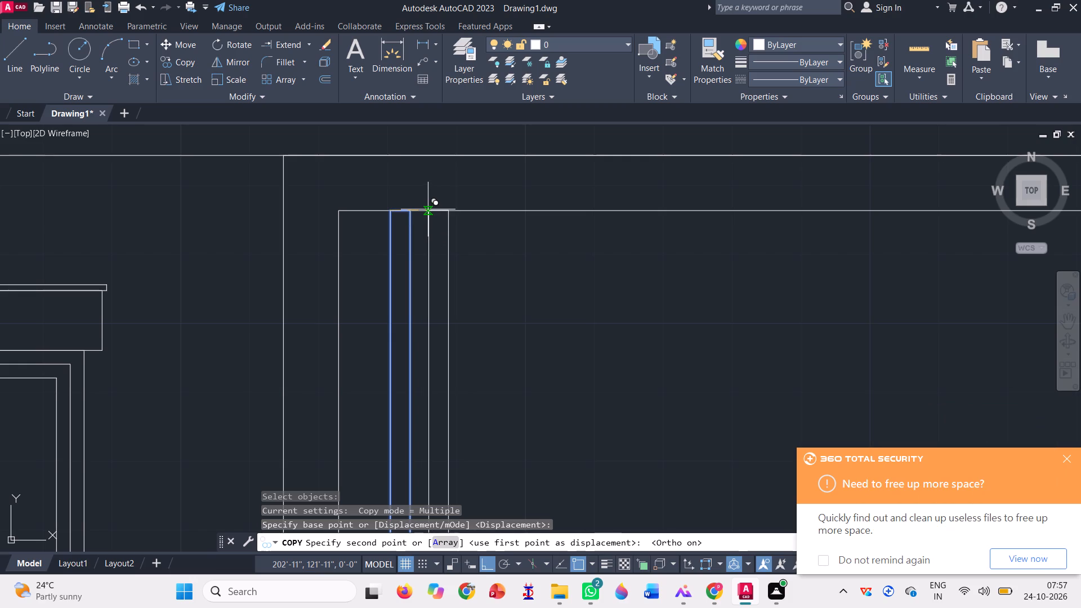
{"action": "left_click", "coordinate": [429, 209]}
{"action": "left_click", "coordinate": [464, 208]}
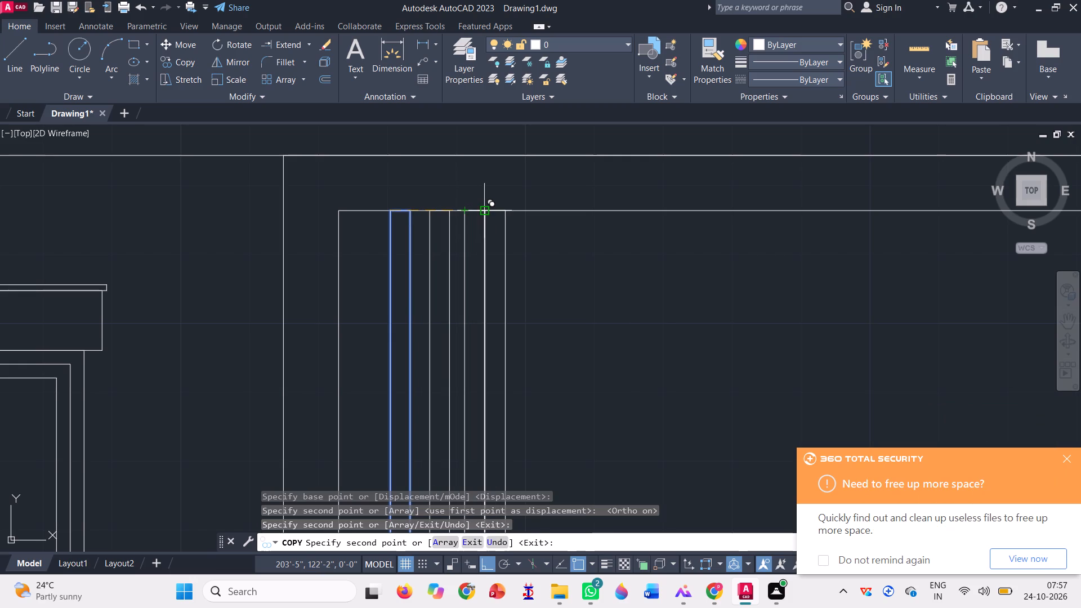
{"action": "left_click", "coordinate": [498, 210]}
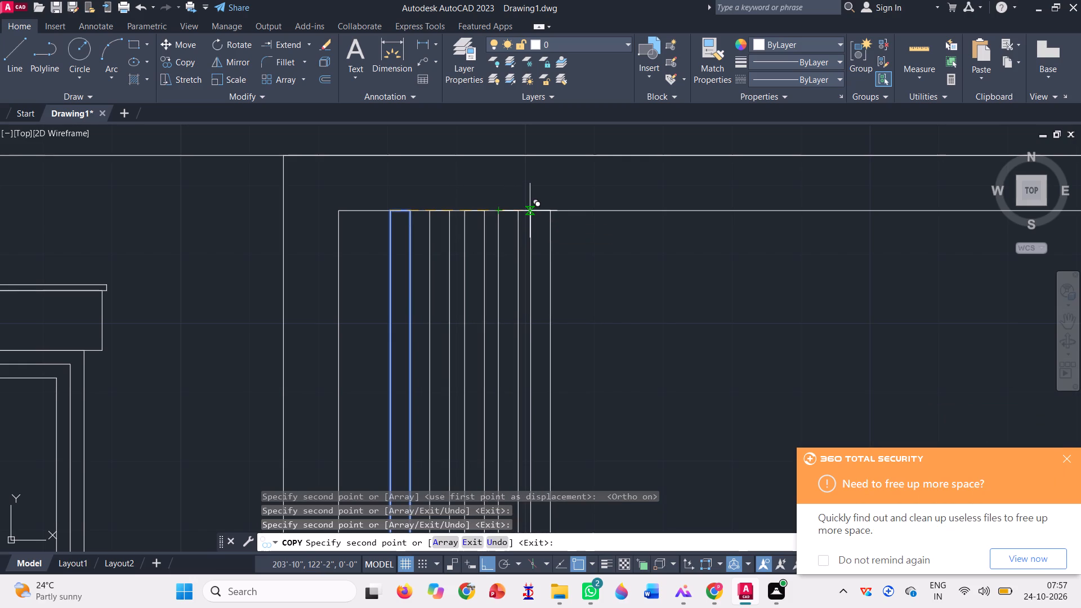
{"action": "left_click", "coordinate": [530, 211]}
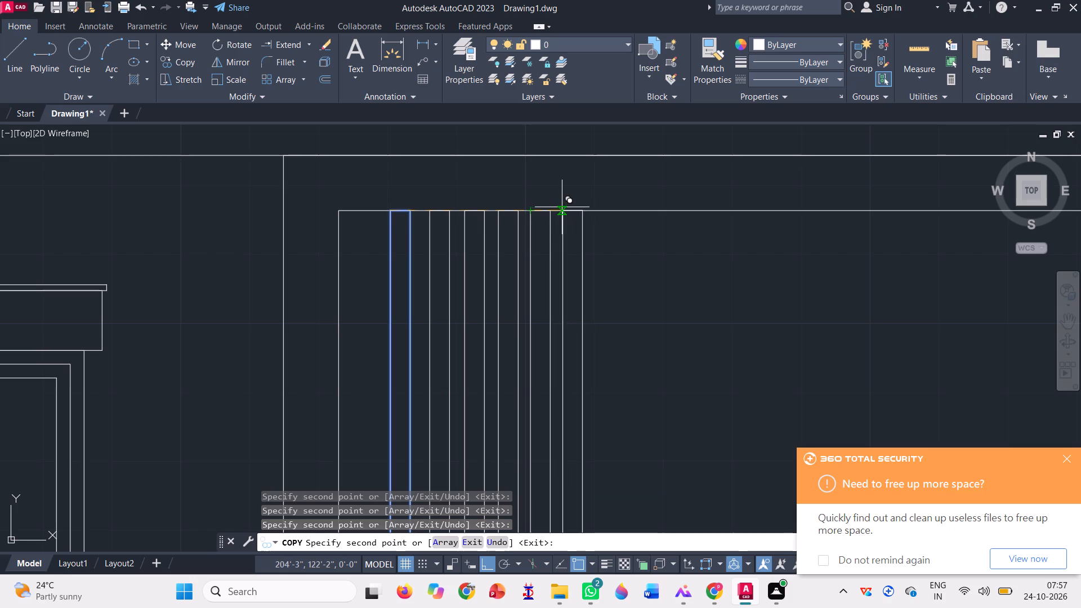
{"action": "left_click", "coordinate": [562, 207]}
{"action": "scroll", "coordinate": [336, 198], "scroll_direction": "down", "scroll_amount": 2}
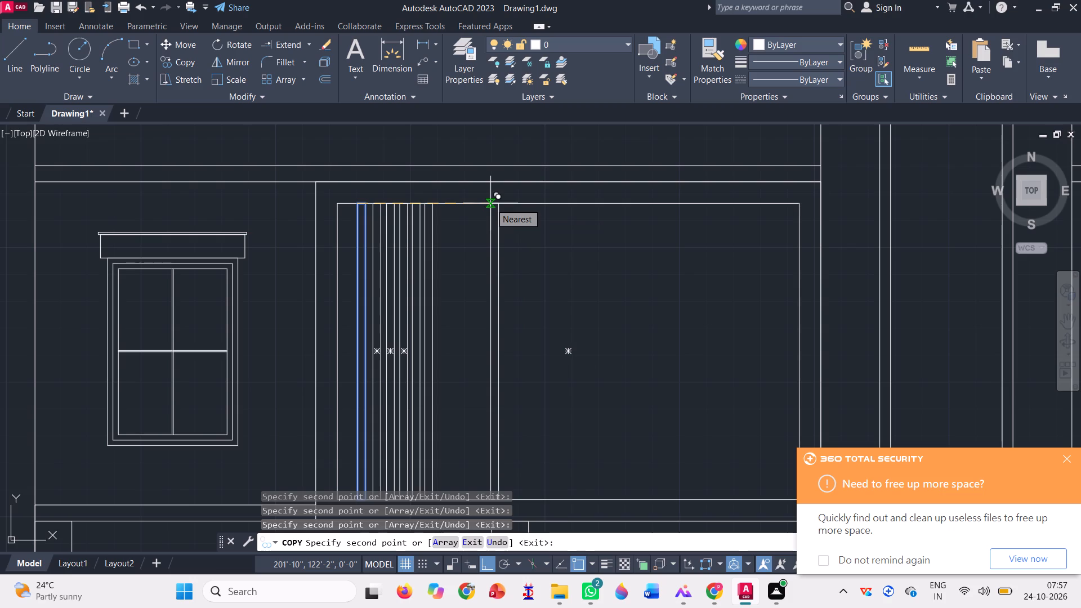
{"action": "left_click", "coordinate": [479, 205]}
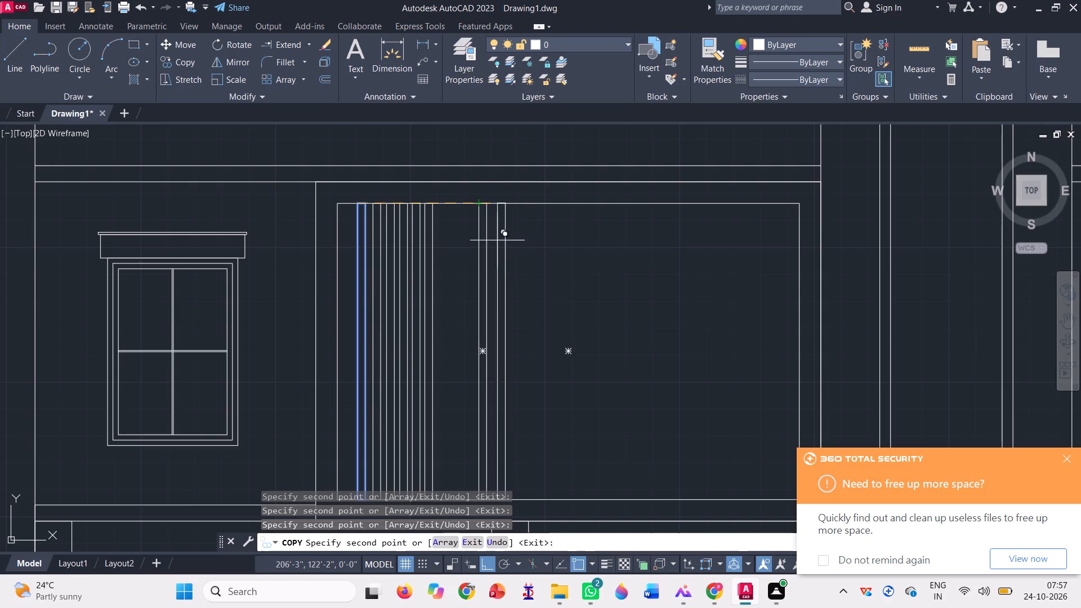
{"action": "key", "text": "Escape"}
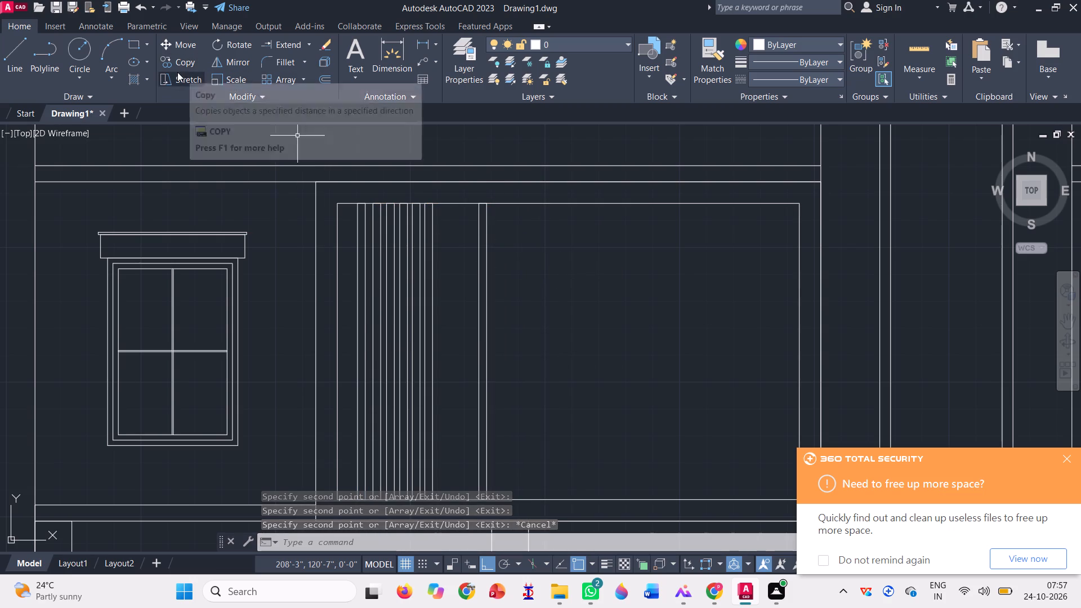
Move the last strip of the closely spaced group right, into the wide gap before the separate far strip.
{"action": "left_click", "coordinate": [185, 46]}
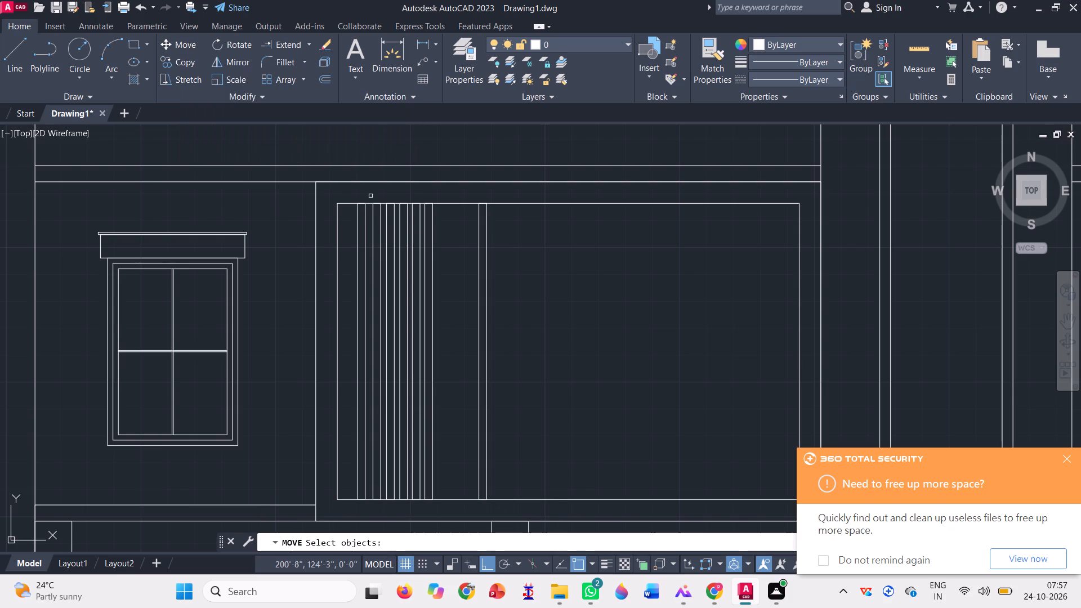
{"action": "left_click", "coordinate": [425, 238]}
{"action": "key", "text": "space"}
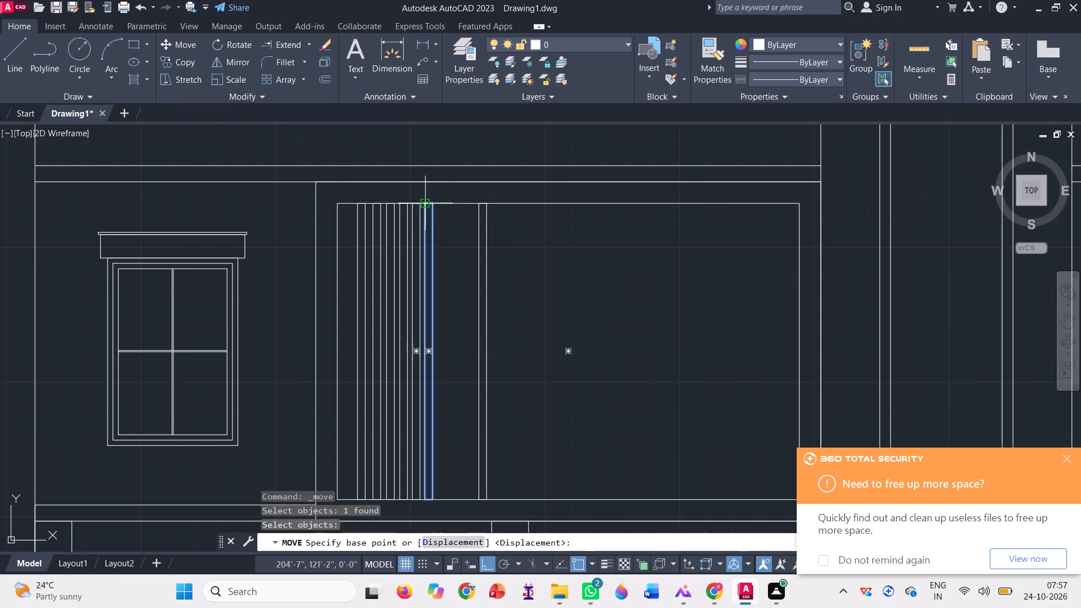
{"action": "left_click", "coordinate": [430, 201]}
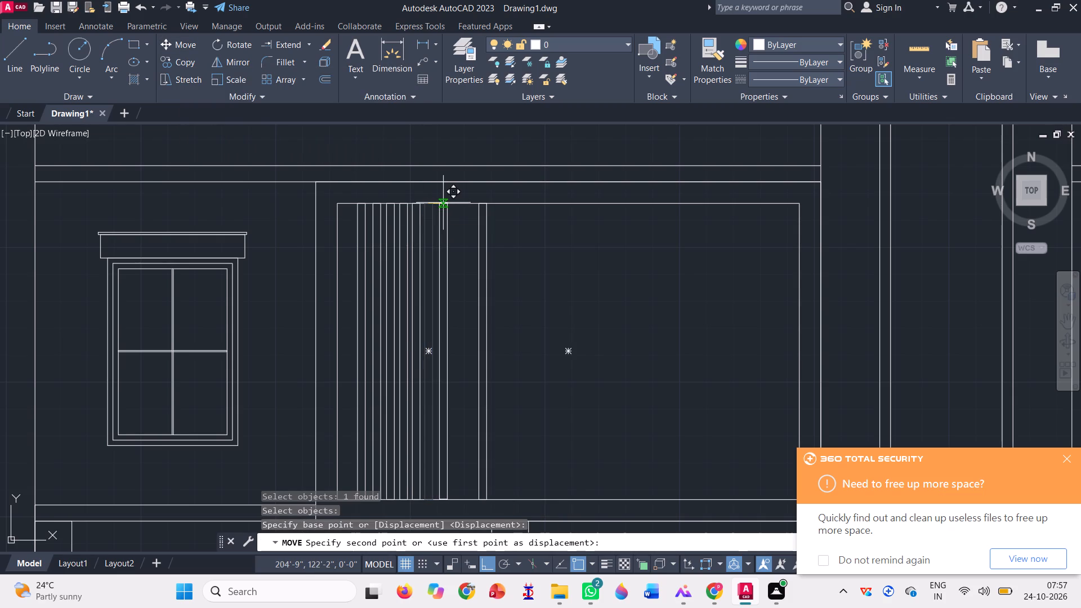
{"action": "left_click", "coordinate": [448, 203]}
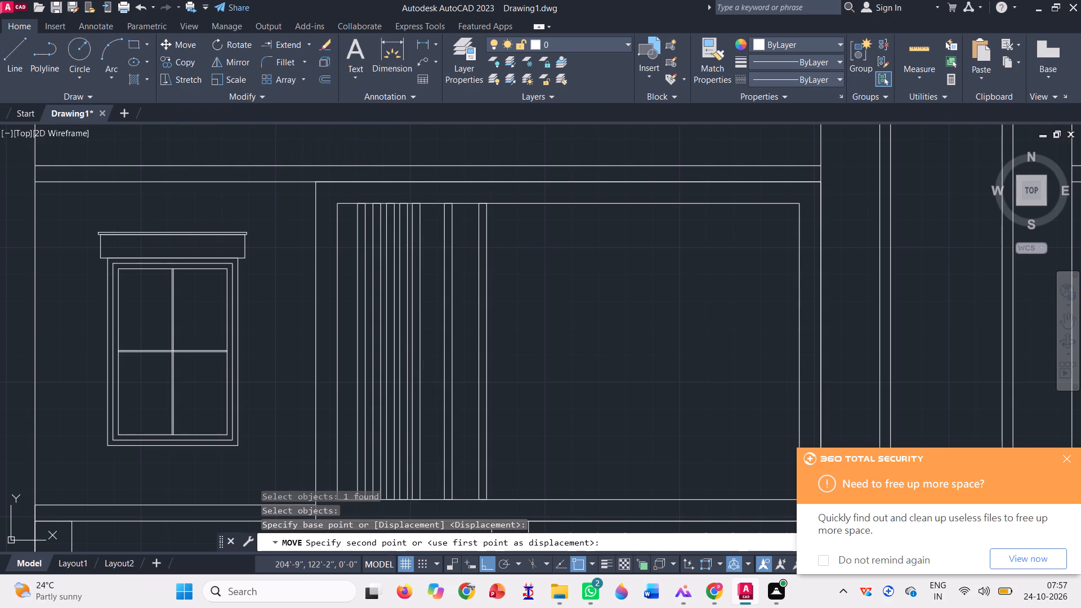
Move the fifth strip from the left farther right, leaving a small gap before the strip just relocated.
{"action": "key", "text": "space"}
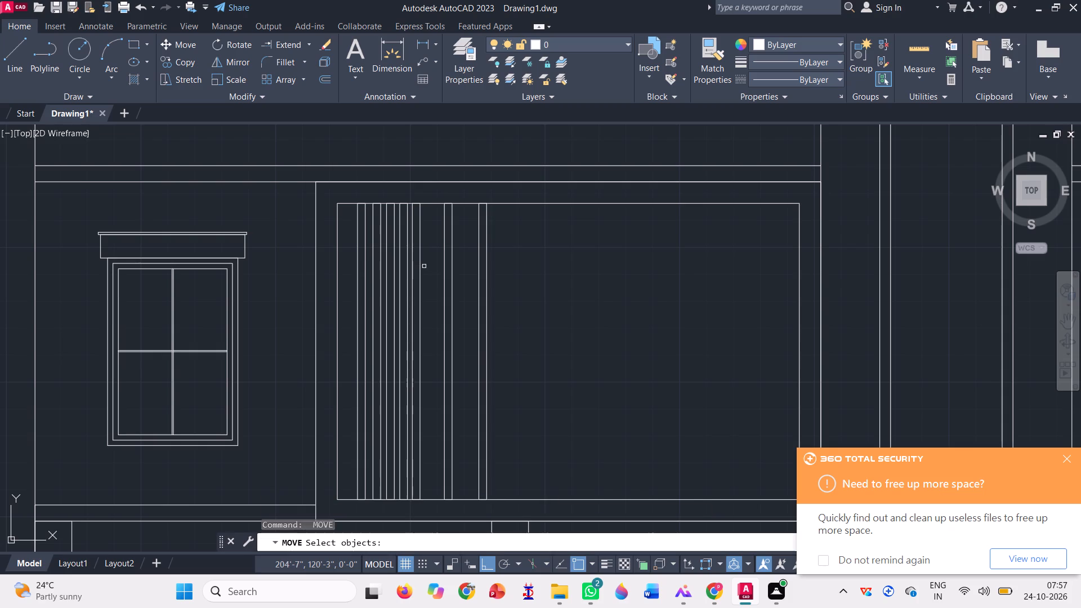
{"action": "left_click", "coordinate": [417, 262]}
{"action": "left_click", "coordinate": [431, 261]}
{"action": "left_click", "coordinate": [422, 263]}
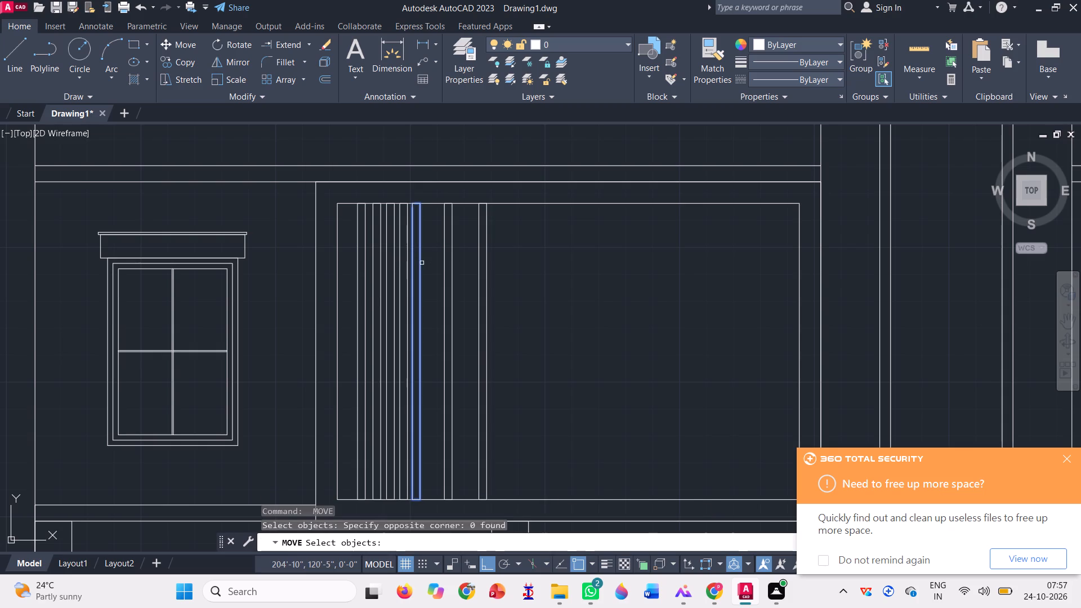
{"action": "key", "text": "space"}
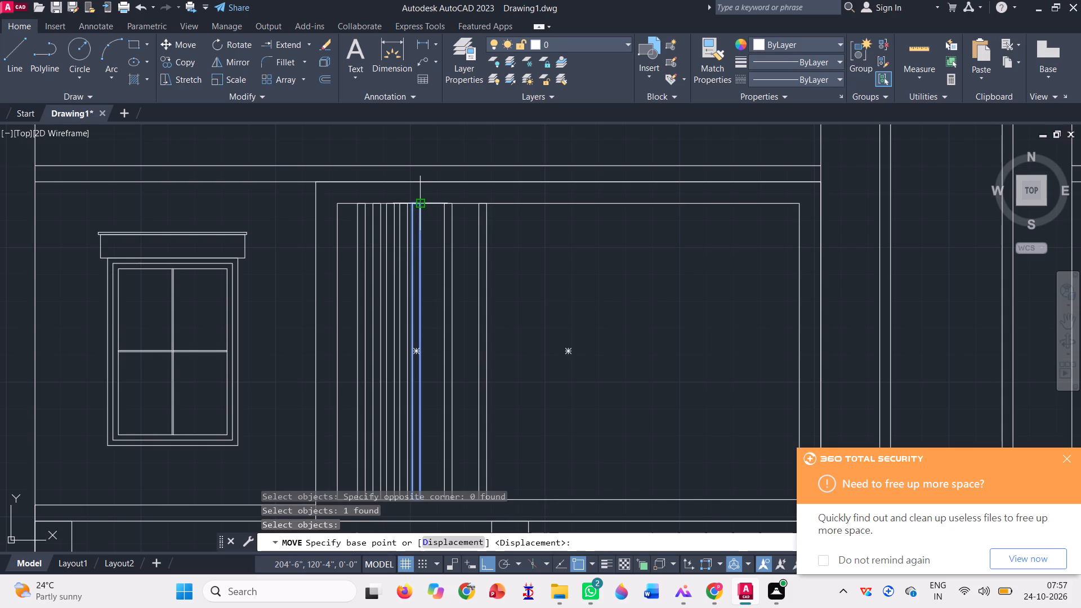
{"action": "left_click", "coordinate": [414, 207]}
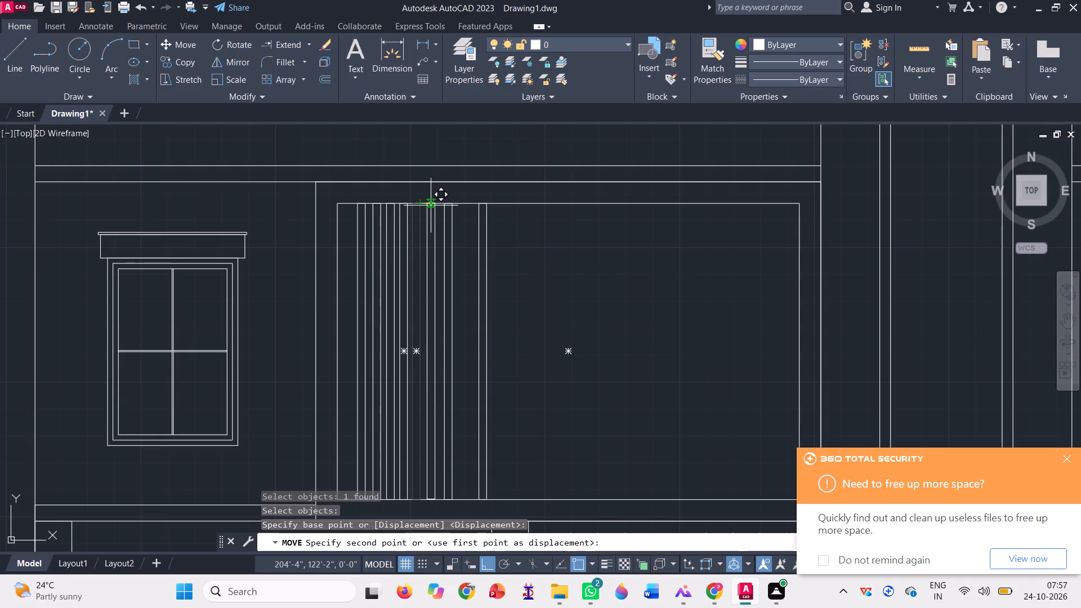
{"action": "left_click", "coordinate": [427, 203]}
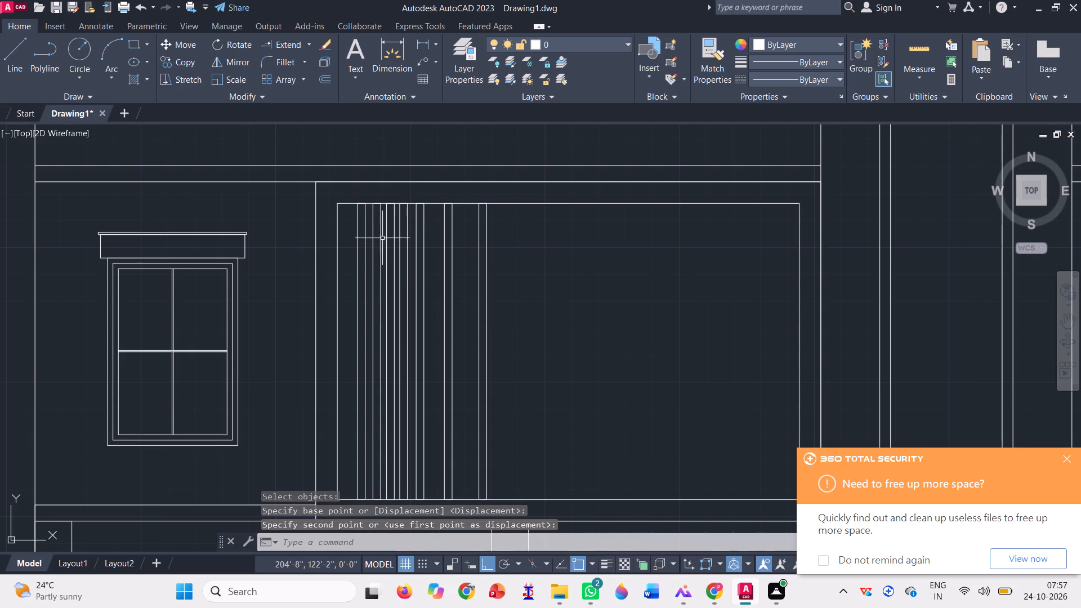
{"action": "scroll", "coordinate": [388, 248], "scroll_direction": "up", "scroll_amount": 1}
{"action": "key", "text": "space"}
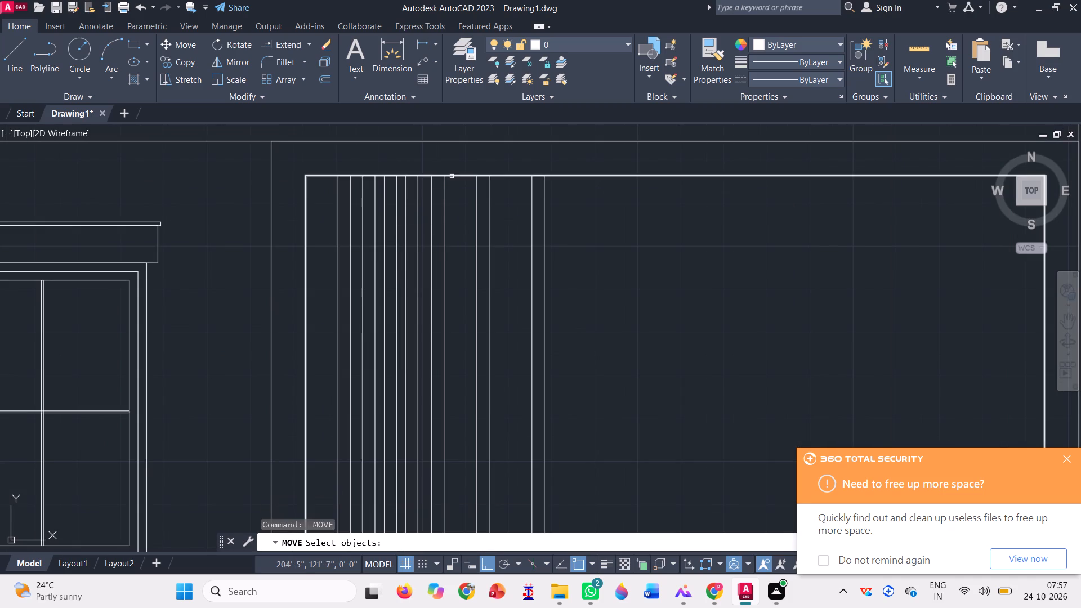
{"action": "left_click", "coordinate": [444, 187]}
{"action": "key", "text": "space"}
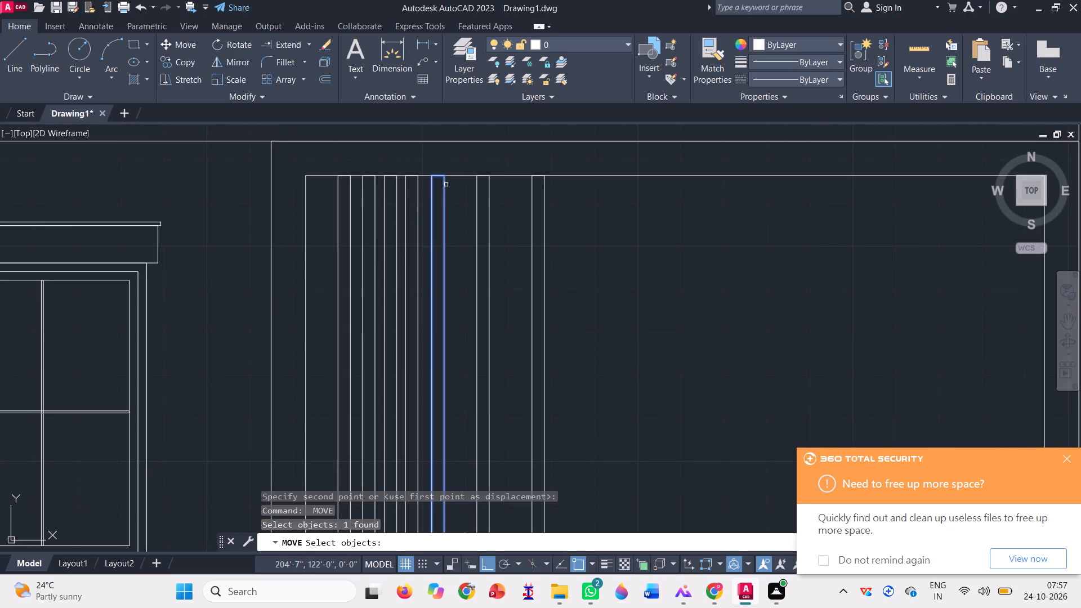
{"action": "scroll", "coordinate": [438, 175], "scroll_direction": "up", "scroll_amount": 3}
{"action": "left_click", "coordinate": [431, 172]}
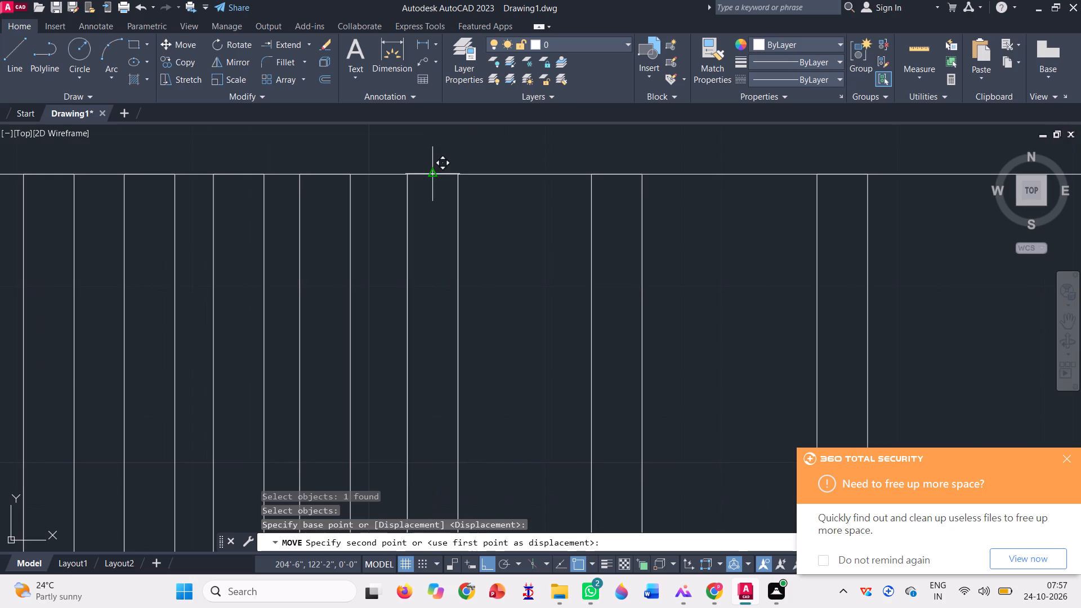
{"action": "left_click", "coordinate": [486, 171]}
Move the fourth strip from the left into the gap between the two rightmost strips.
{"action": "scroll", "coordinate": [476, 191], "scroll_direction": "down", "scroll_amount": 1}
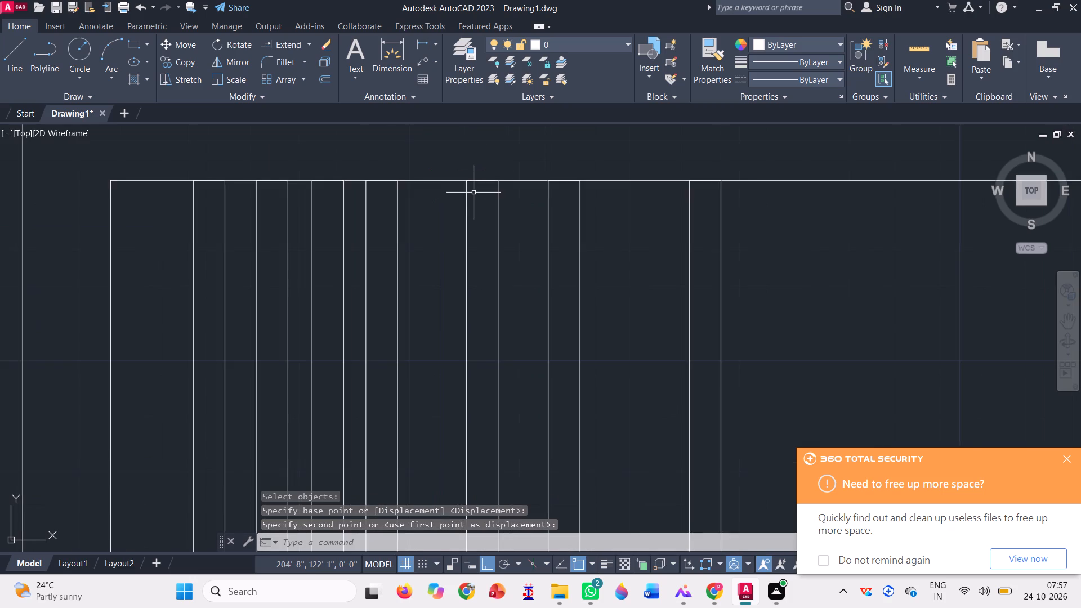
{"action": "scroll", "coordinate": [474, 193], "scroll_direction": "down", "scroll_amount": 1}
{"action": "key", "text": "space"}
{"action": "left_click", "coordinate": [535, 251]}
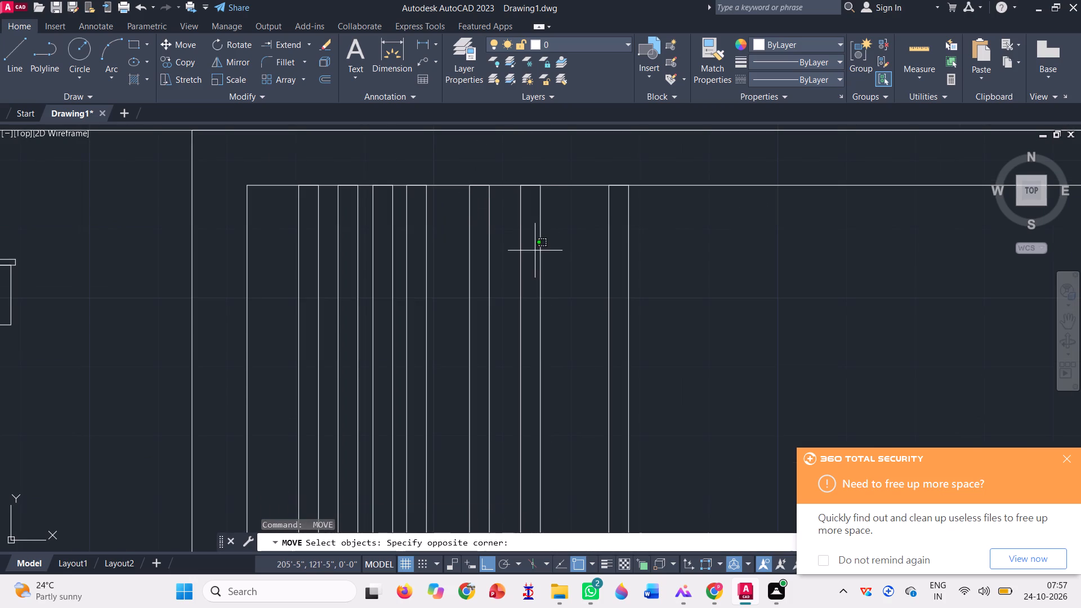
{"action": "left_click", "coordinate": [523, 224]}
{"action": "left_click", "coordinate": [425, 239]}
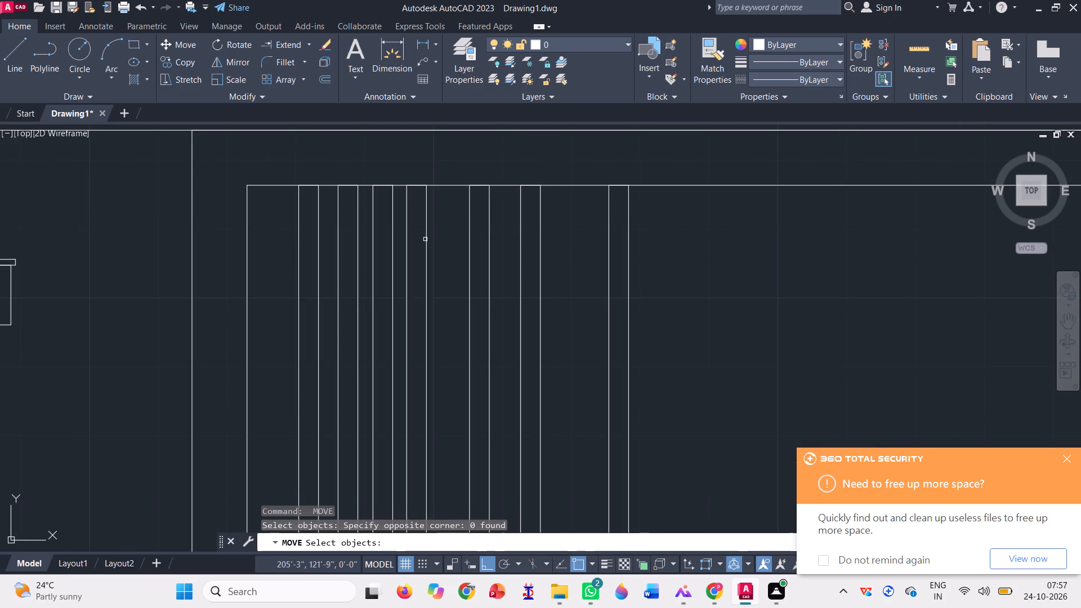
{"action": "key", "text": "space"}
{"action": "left_click", "coordinate": [415, 181]}
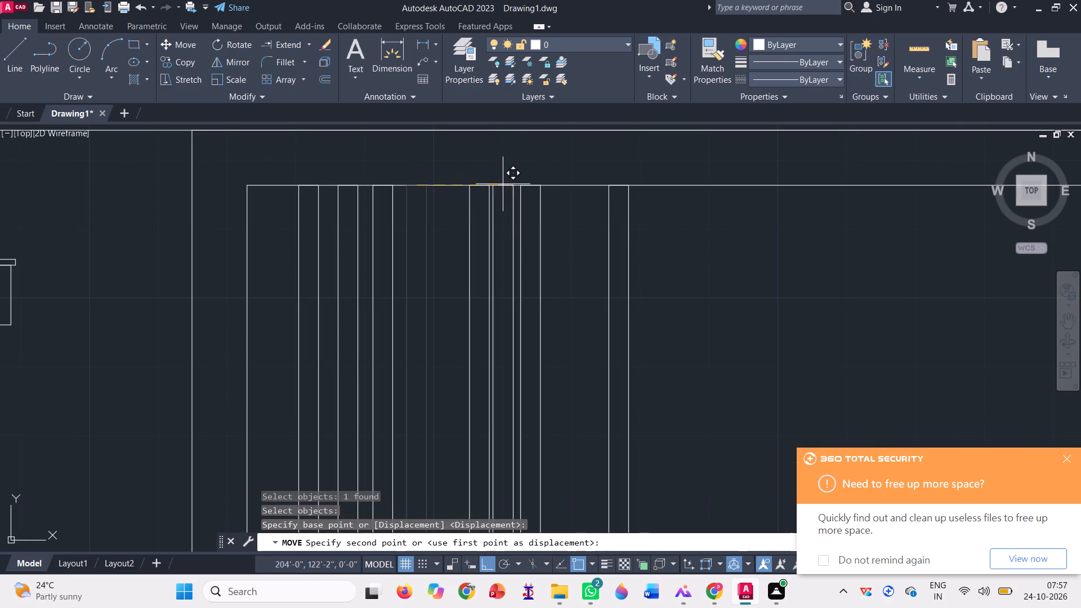
{"action": "left_click", "coordinate": [574, 182]}
{"action": "scroll", "coordinate": [520, 192], "scroll_direction": "down", "scroll_amount": 2}
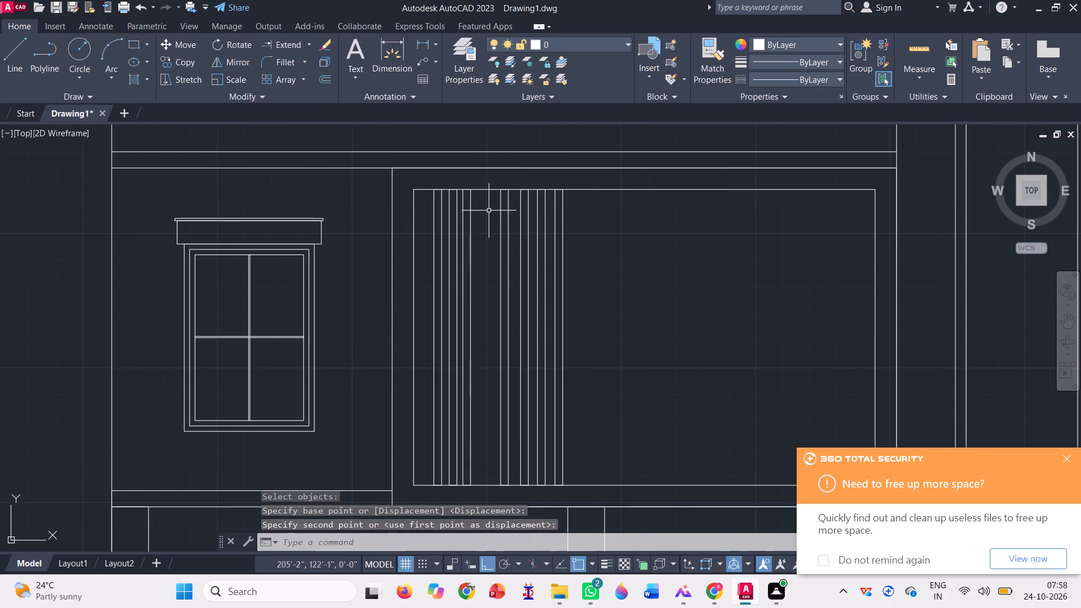
Move the third strip from the left into the wide gap, just before the fourth strip.
{"action": "scroll", "coordinate": [472, 226], "scroll_direction": "up", "scroll_amount": 2}
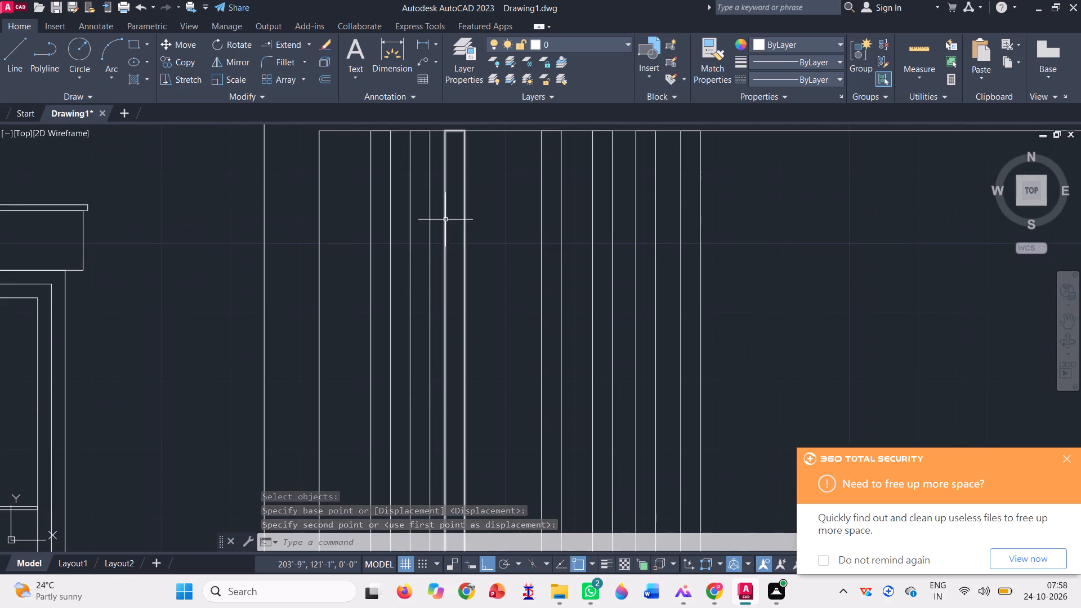
{"action": "key", "text": "space"}
{"action": "left_click", "coordinate": [444, 218]}
{"action": "scroll", "coordinate": [467, 258], "scroll_direction": "down", "scroll_amount": 1}
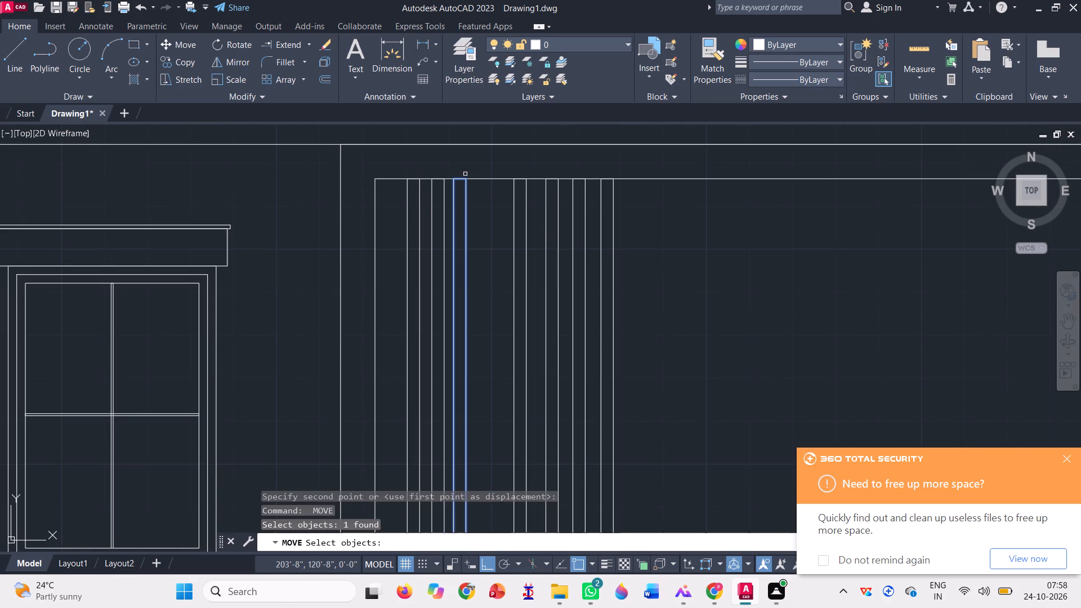
{"action": "key", "text": "space"}
{"action": "left_click", "coordinate": [458, 183]}
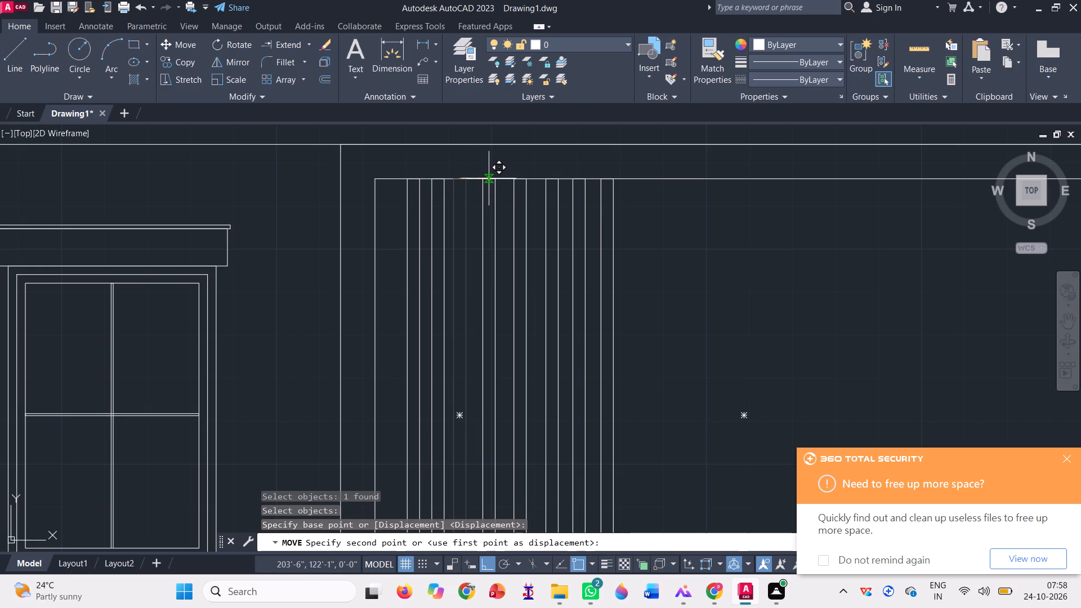
{"action": "left_click", "coordinate": [489, 178]}
Move the second strip from the left farther right, leaving a small gap before the strip just relocated.
{"action": "key", "text": "space"}
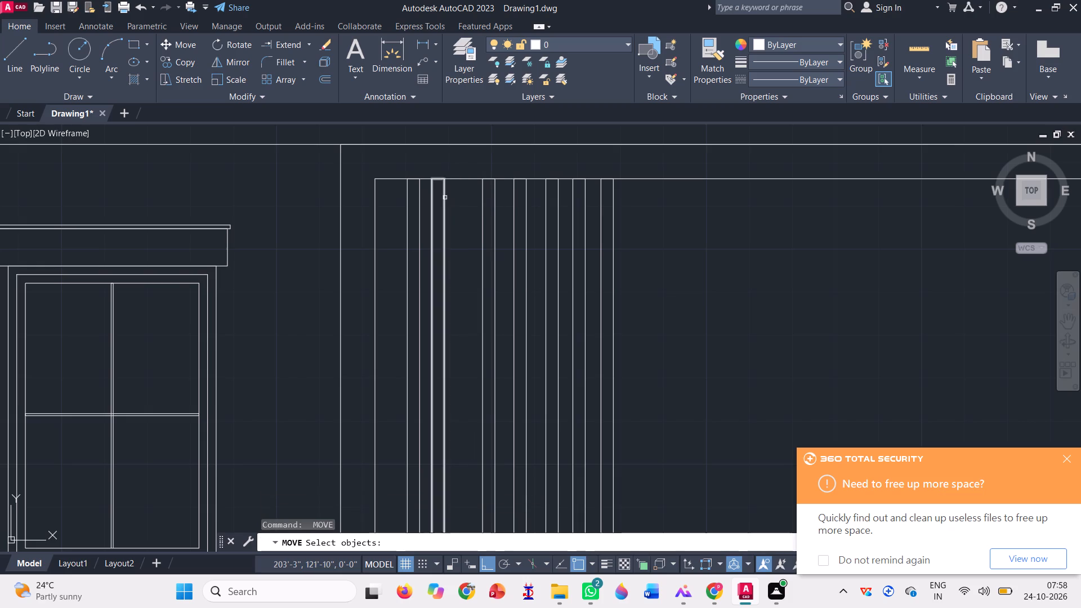
{"action": "left_click", "coordinate": [445, 198]}
{"action": "key", "text": "space"}
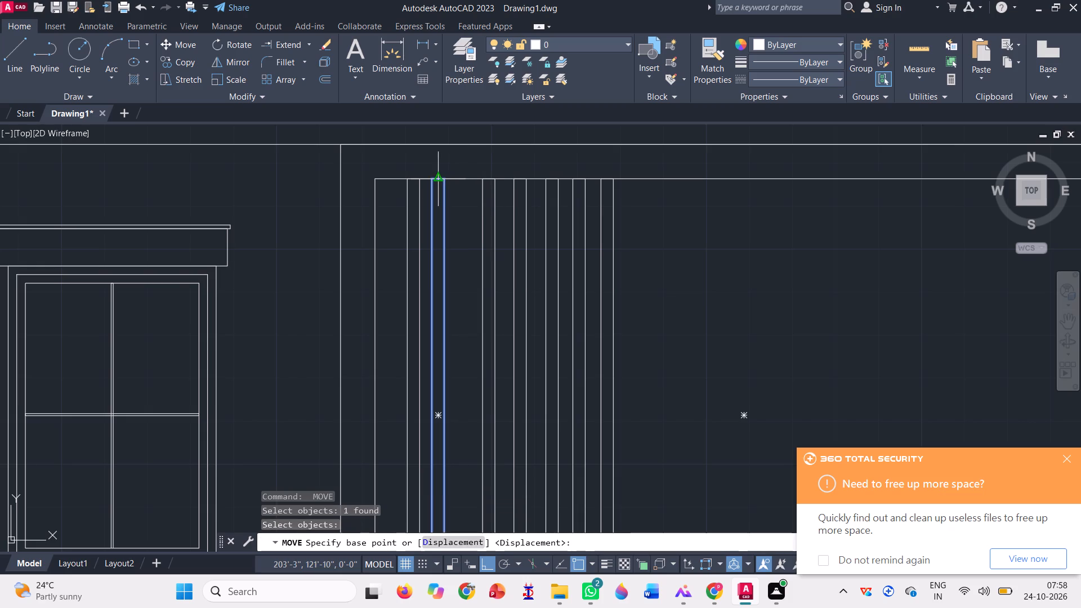
{"action": "left_click", "coordinate": [437, 177]}
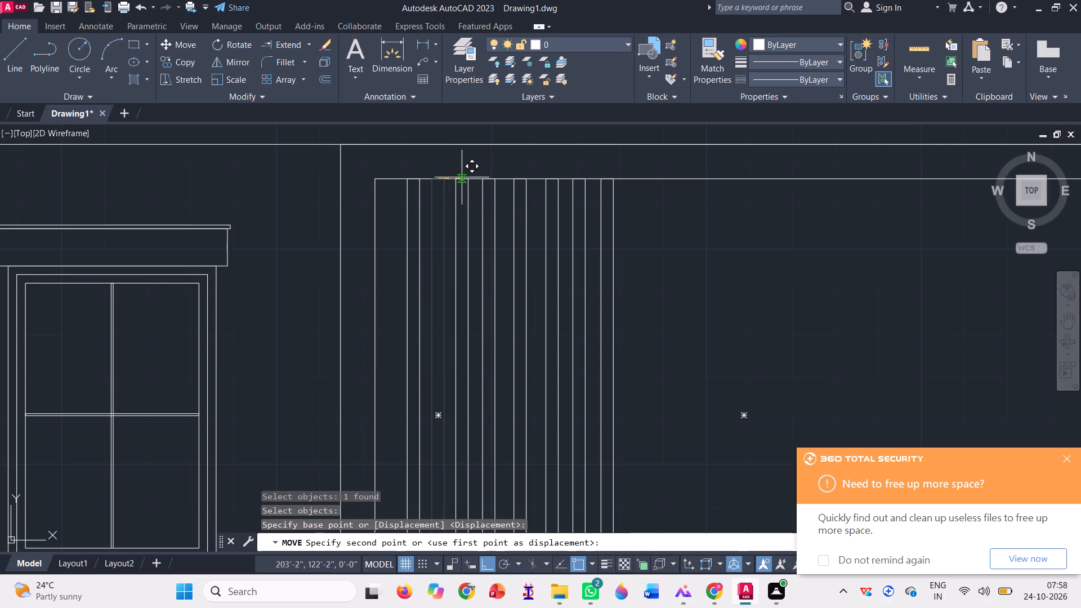
{"action": "left_click", "coordinate": [458, 177]}
Move the six rightmost strips together slightly left, leaving a small gap after the first strip.
{"action": "scroll", "coordinate": [386, 189], "scroll_direction": "down", "scroll_amount": 1}
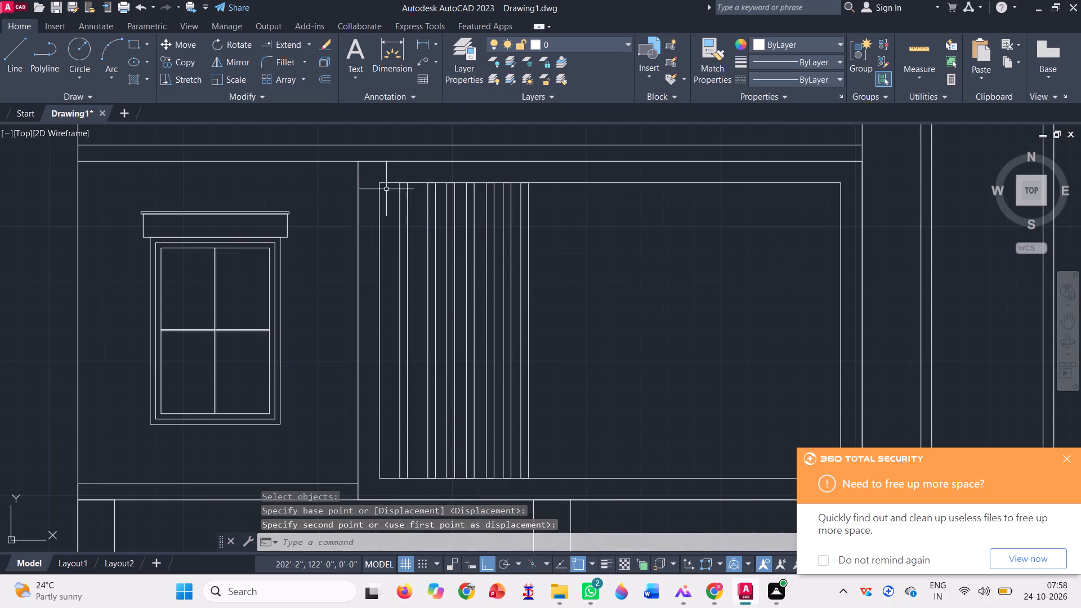
{"action": "left_click", "coordinate": [576, 319]}
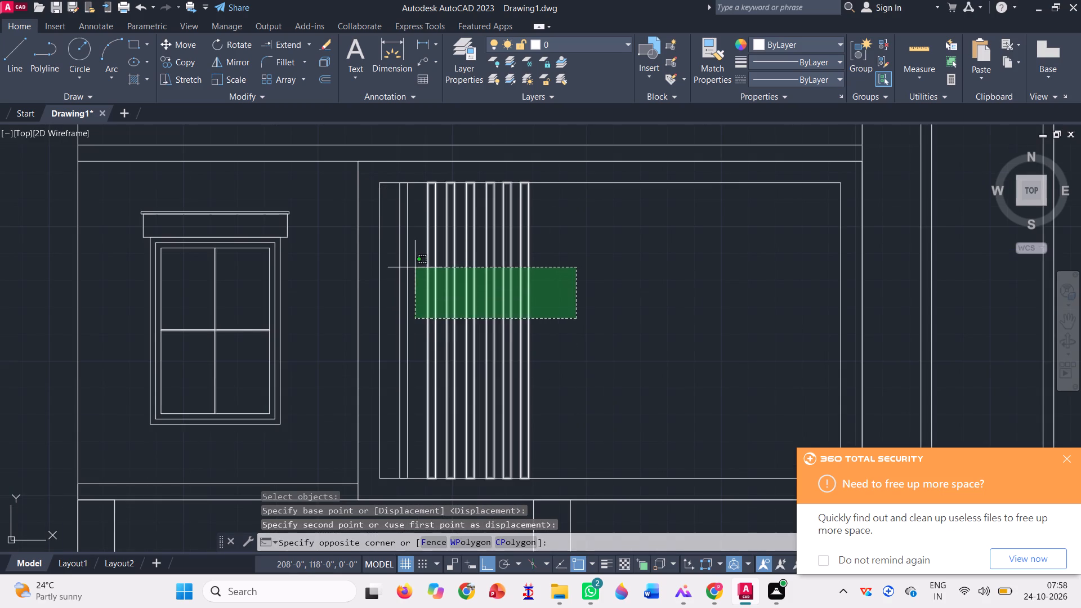
{"action": "left_click", "coordinate": [415, 267]}
{"action": "key", "text": "m"}
{"action": "key", "text": "space"}
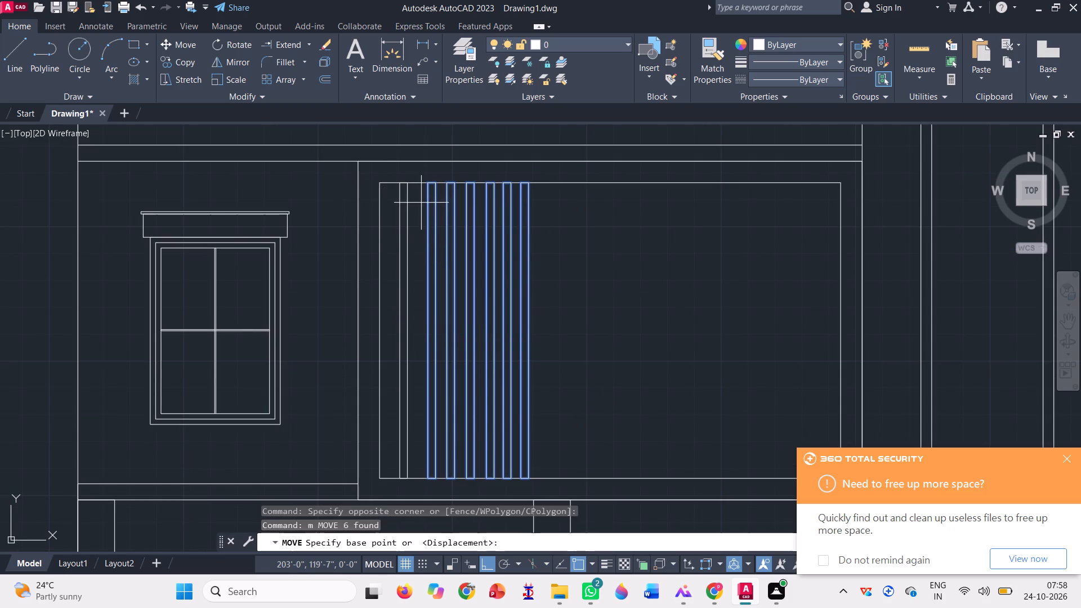
{"action": "left_click", "coordinate": [427, 182]}
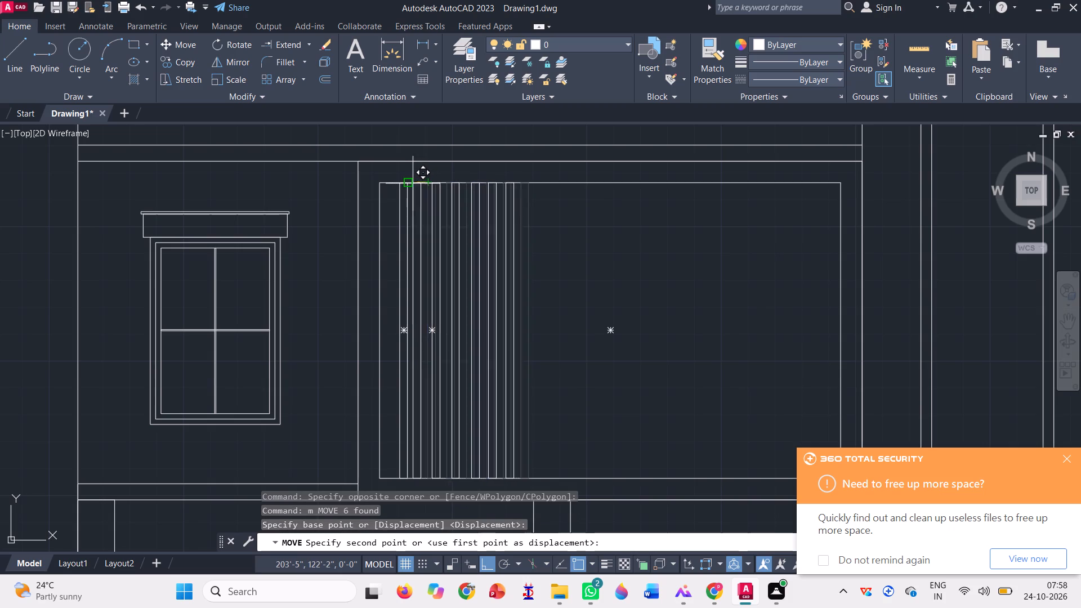
{"action": "scroll", "coordinate": [416, 184], "scroll_direction": "up", "scroll_amount": 2}
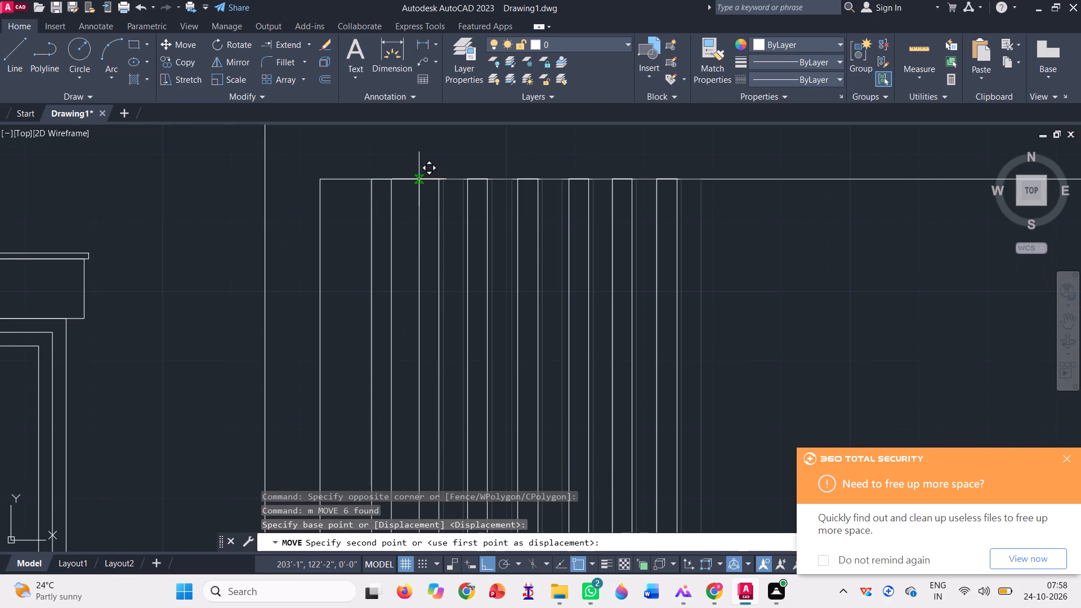
{"action": "left_click", "coordinate": [419, 179]}
Draw a wider full-height rectangle over the last strip, from the frame's bottom edge to its top edge, extending slightly past the strip's right side.
{"action": "scroll", "coordinate": [423, 207], "scroll_direction": "down", "scroll_amount": 3}
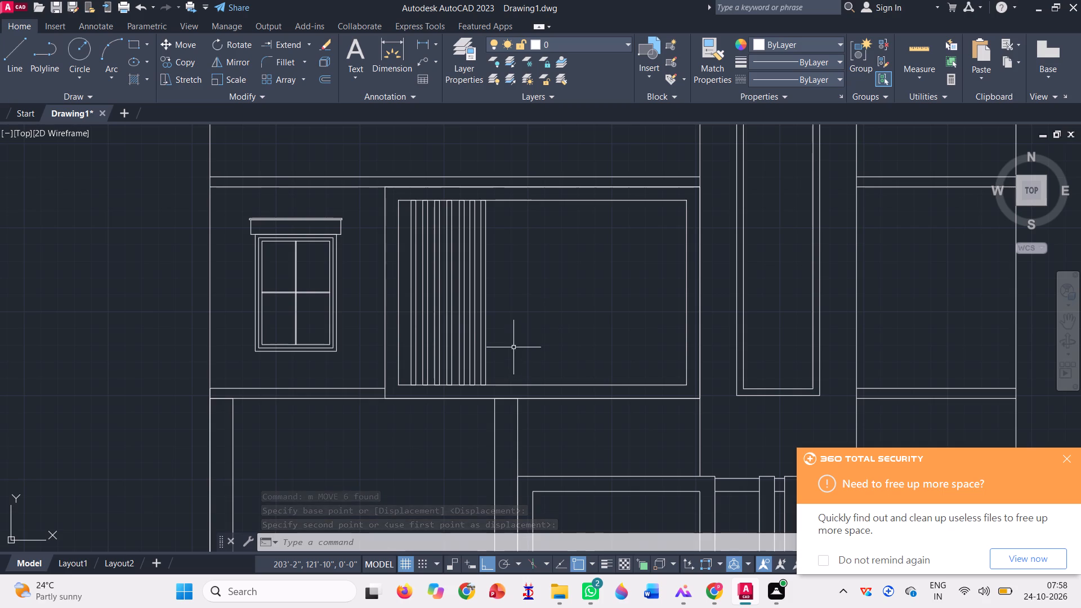
{"action": "left_click", "coordinate": [136, 44]}
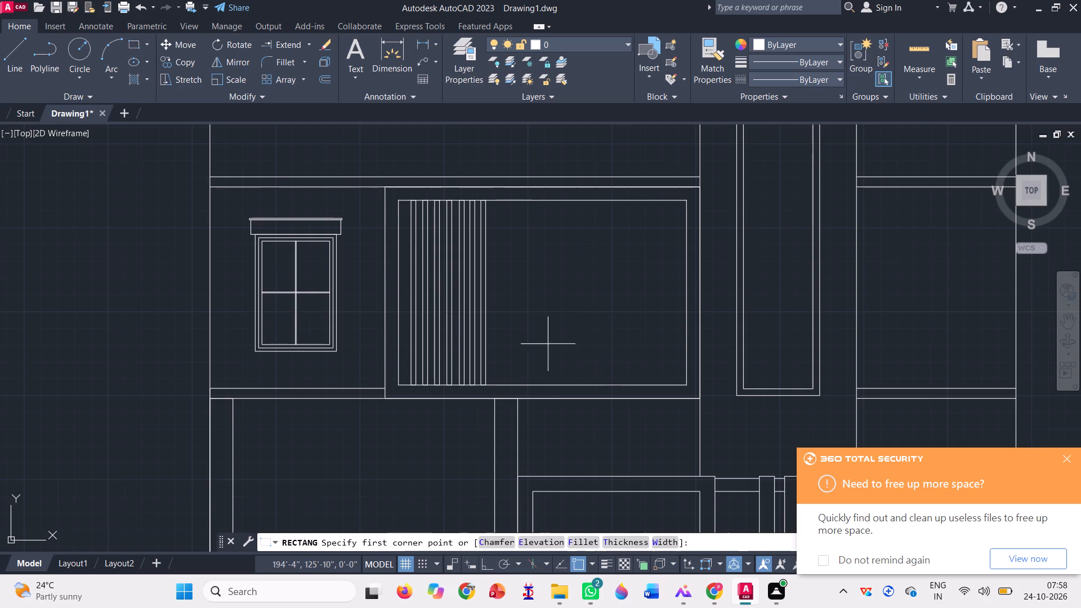
{"action": "scroll", "coordinate": [490, 394], "scroll_direction": "up", "scroll_amount": 3}
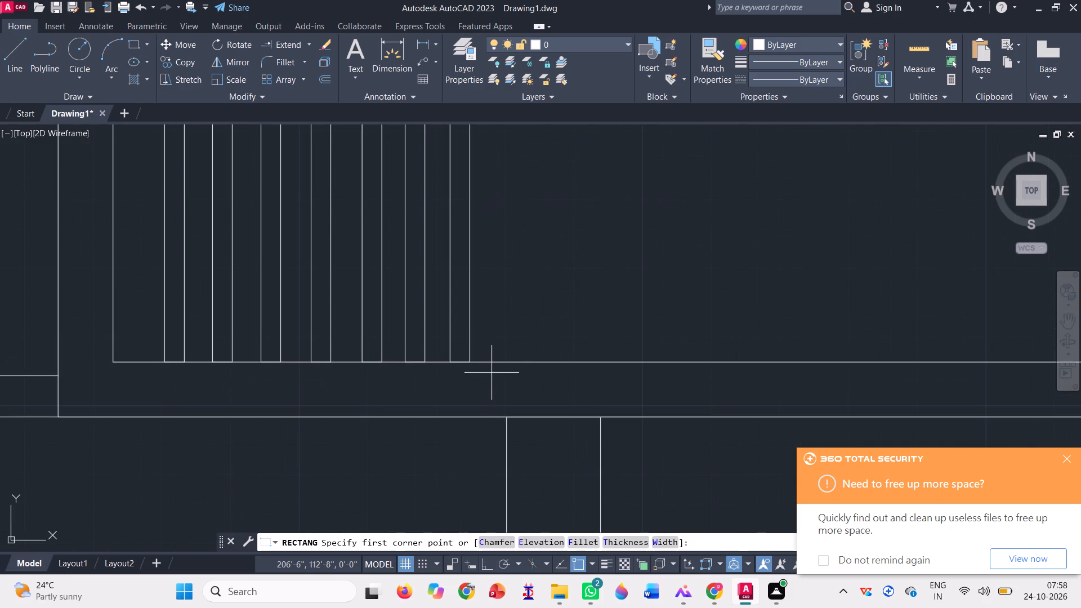
{"action": "left_click", "coordinate": [485, 360]}
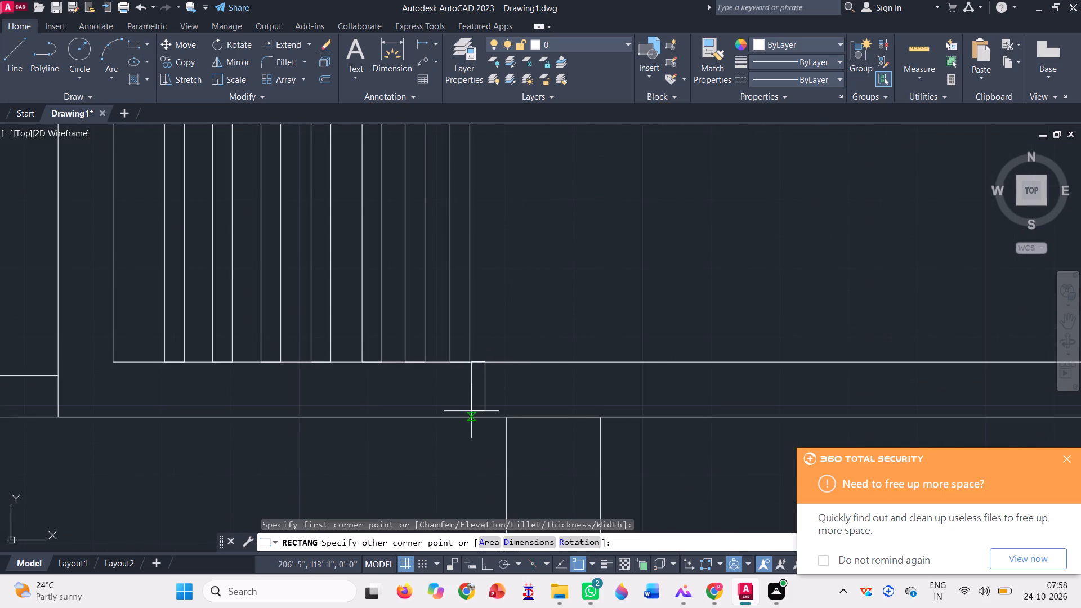
{"action": "scroll", "coordinate": [471, 412], "scroll_direction": "down", "scroll_amount": 2}
{"action": "scroll", "coordinate": [467, 365], "scroll_direction": "down", "scroll_amount": 1}
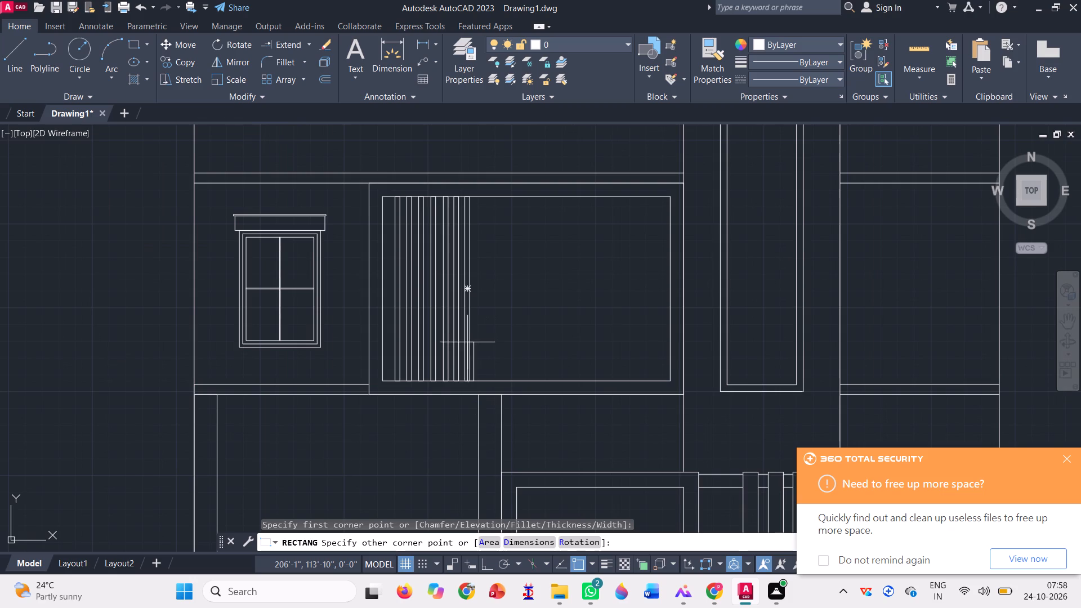
{"action": "scroll", "coordinate": [478, 193], "scroll_direction": "up", "scroll_amount": 3}
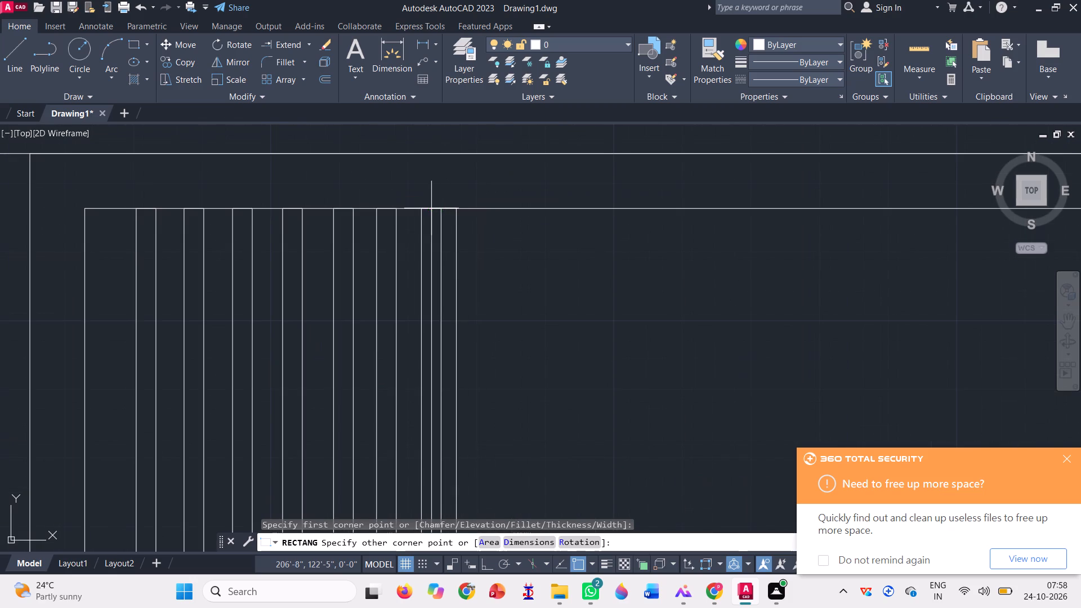
{"action": "left_click", "coordinate": [424, 210]}
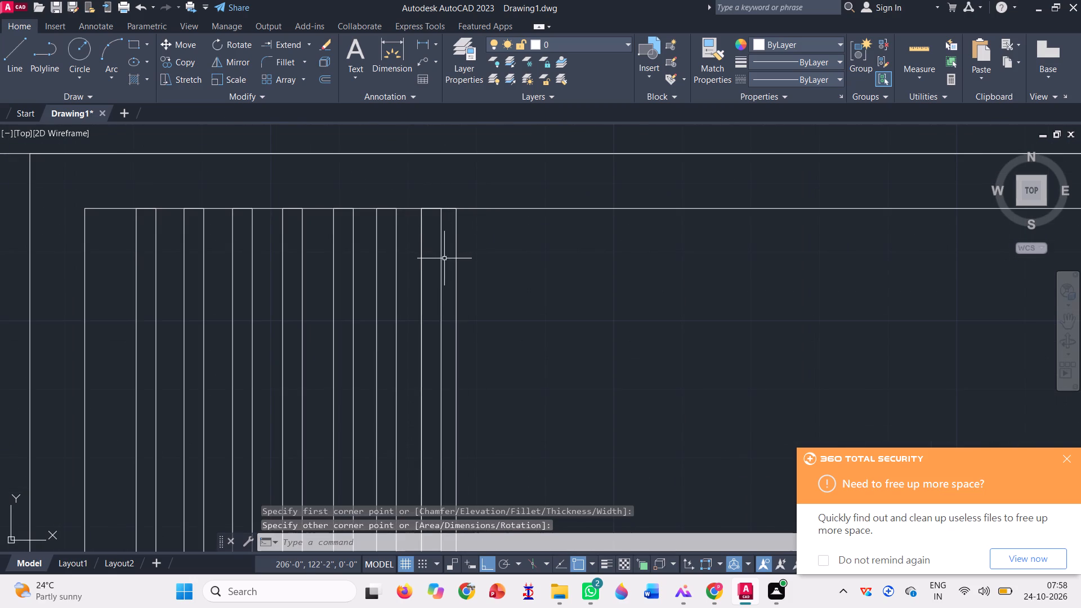
Delete the original narrow last strip lying inside the wider rectangle.
{"action": "left_click", "coordinate": [444, 258]}
{"action": "left_click", "coordinate": [432, 252]}
{"action": "key", "text": "Delete"}
Draw a horizontal line across the large middle frame from its right edge to its left edge, about a quarter of the height above the bottom.
{"action": "scroll", "coordinate": [449, 263], "scroll_direction": "down", "scroll_amount": 2}
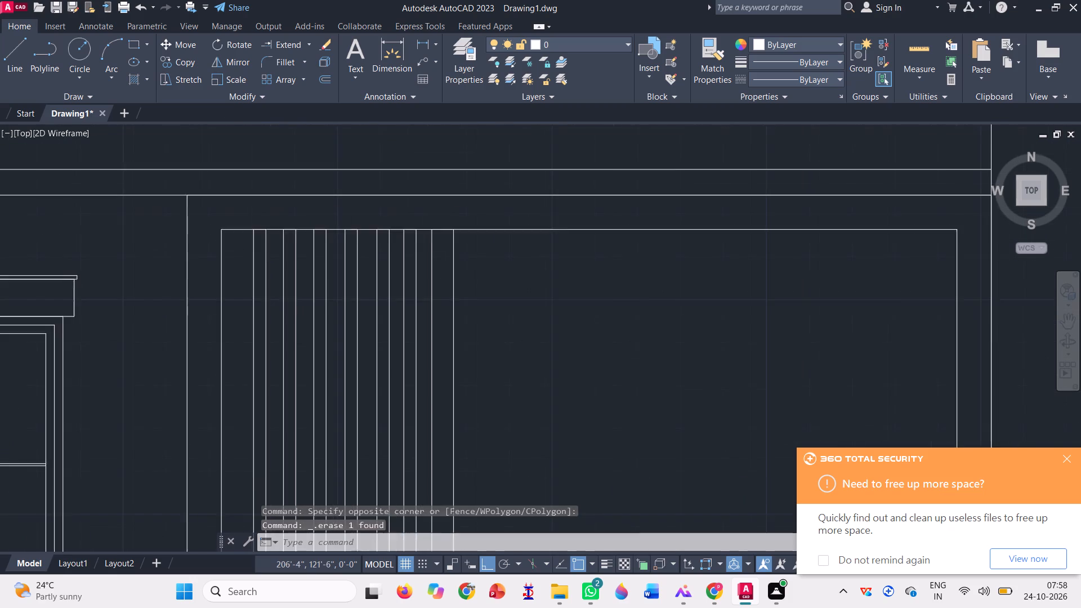
{"action": "scroll", "coordinate": [442, 253], "scroll_direction": "down", "scroll_amount": 1}
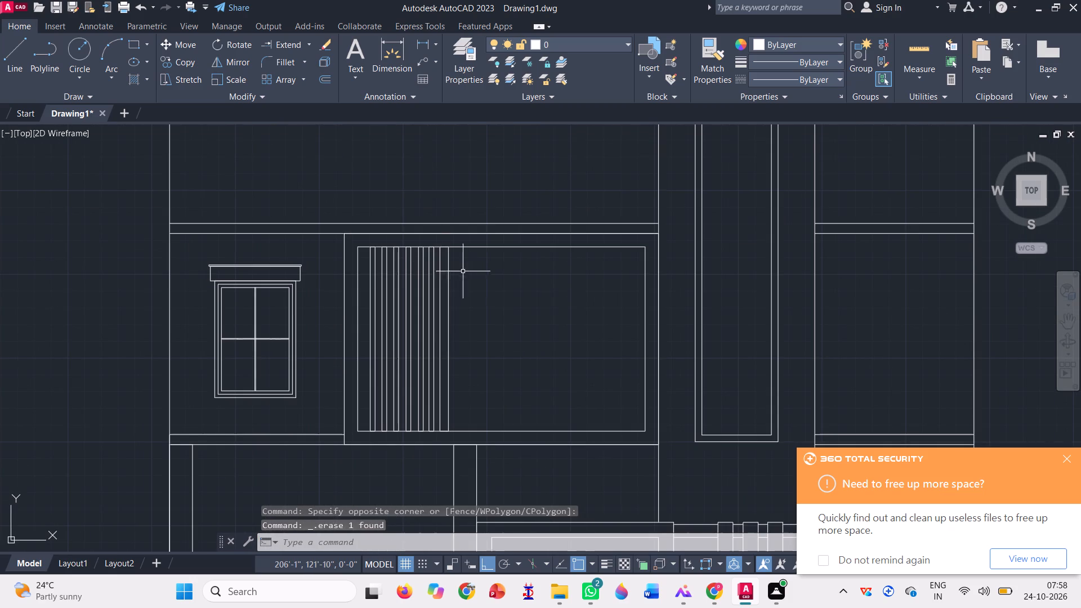
{"action": "scroll", "coordinate": [482, 286], "scroll_direction": "down", "scroll_amount": 1}
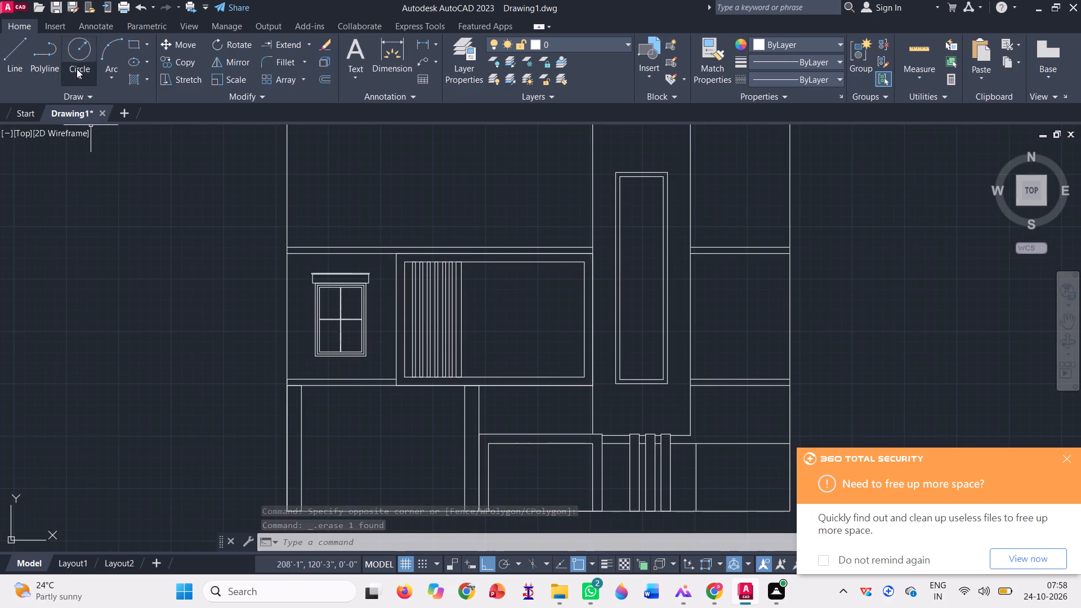
{"action": "left_click", "coordinate": [14, 48]}
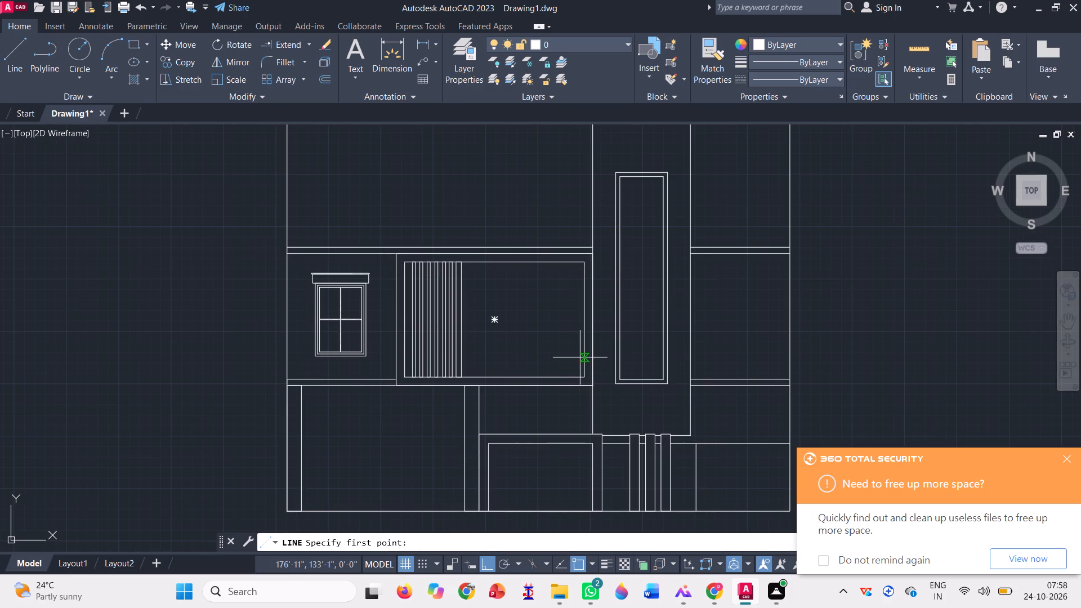
{"action": "scroll", "coordinate": [580, 350], "scroll_direction": "up", "scroll_amount": 1}
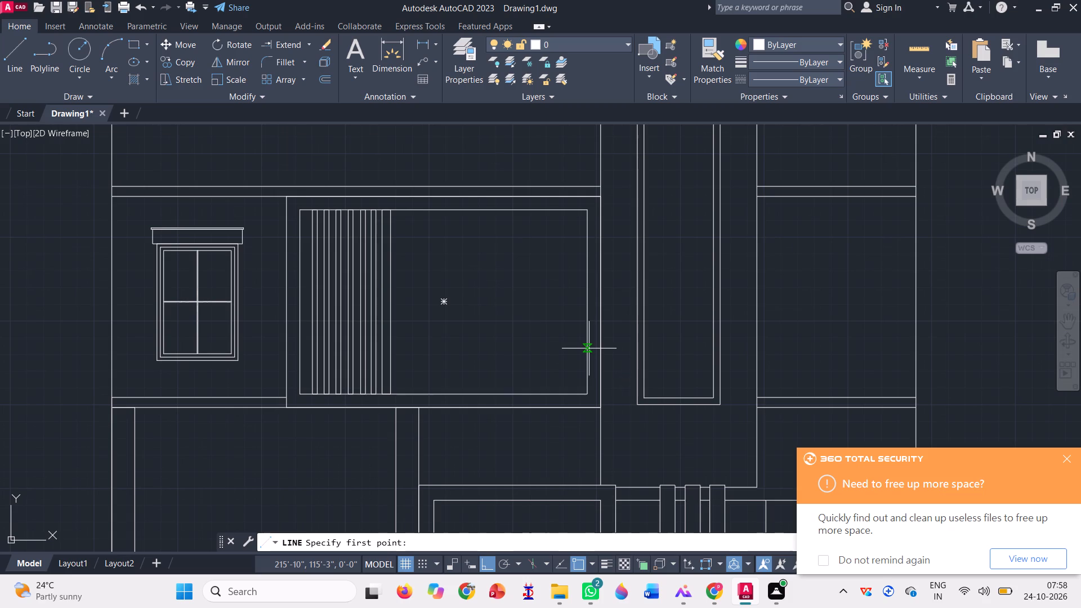
{"action": "left_click", "coordinate": [587, 348]}
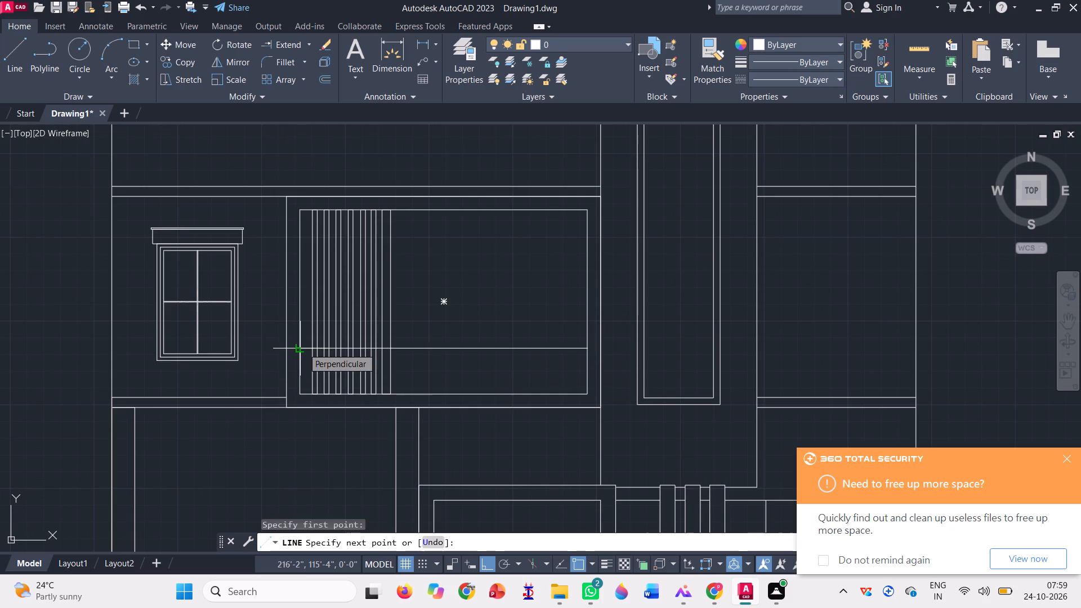
{"action": "left_click", "coordinate": [303, 348]}
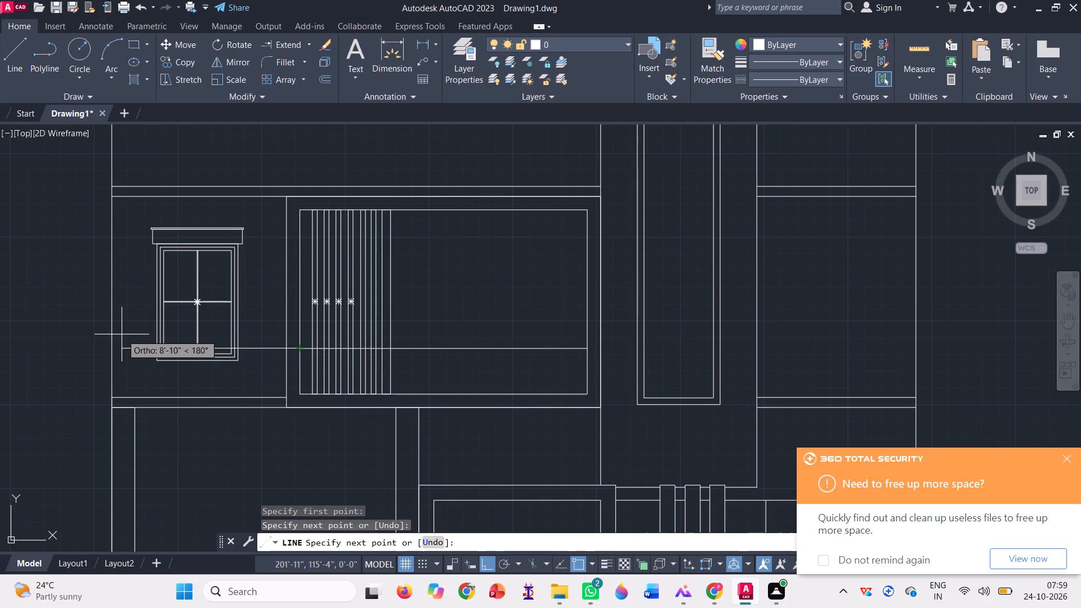
{"action": "key", "text": "Escape"}
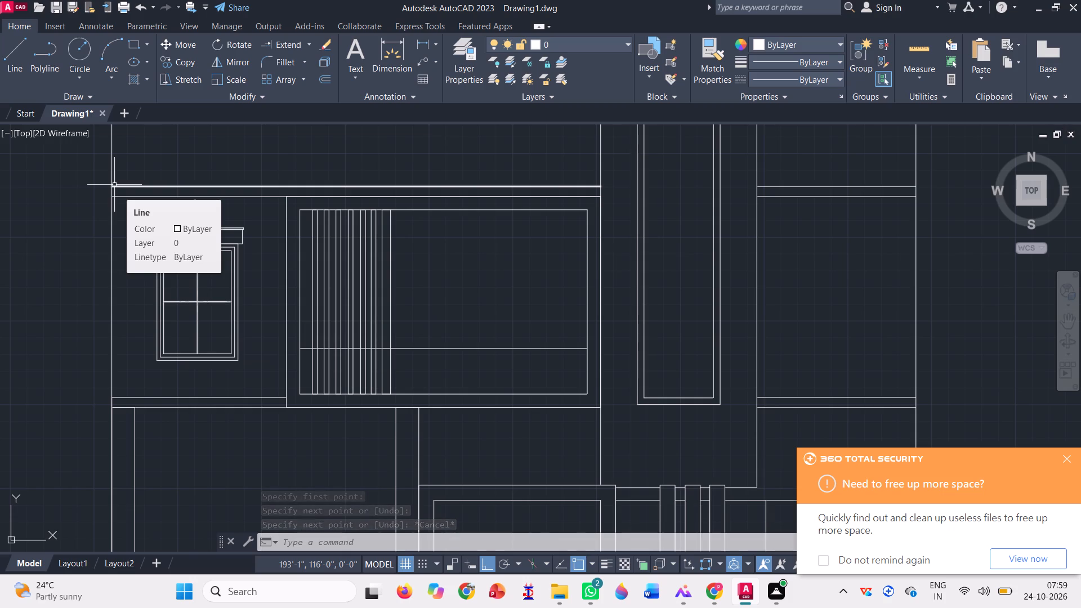
Draw a very thin rectangle just above the horizontal line, from its left end to the frame's right edge.
{"action": "left_click", "coordinate": [132, 38]}
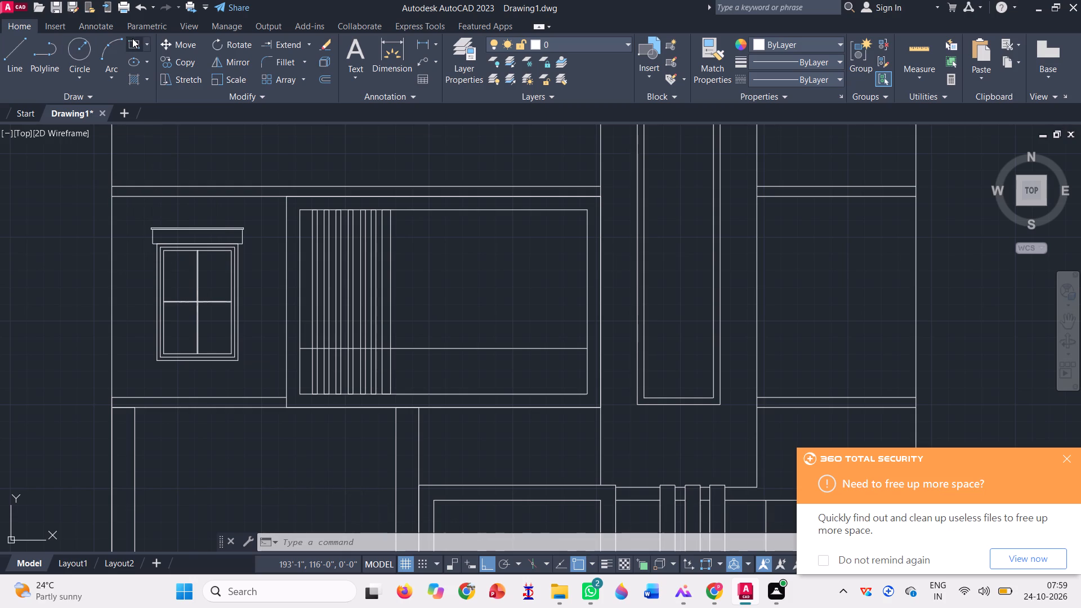
{"action": "scroll", "coordinate": [313, 356], "scroll_direction": "up", "scroll_amount": 2}
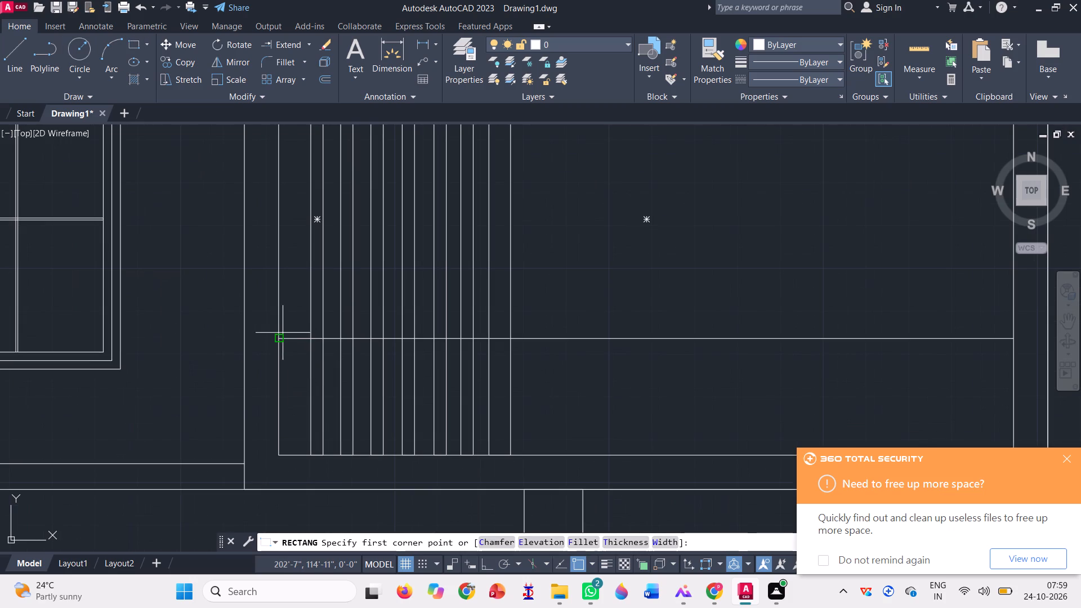
{"action": "left_click", "coordinate": [281, 338]}
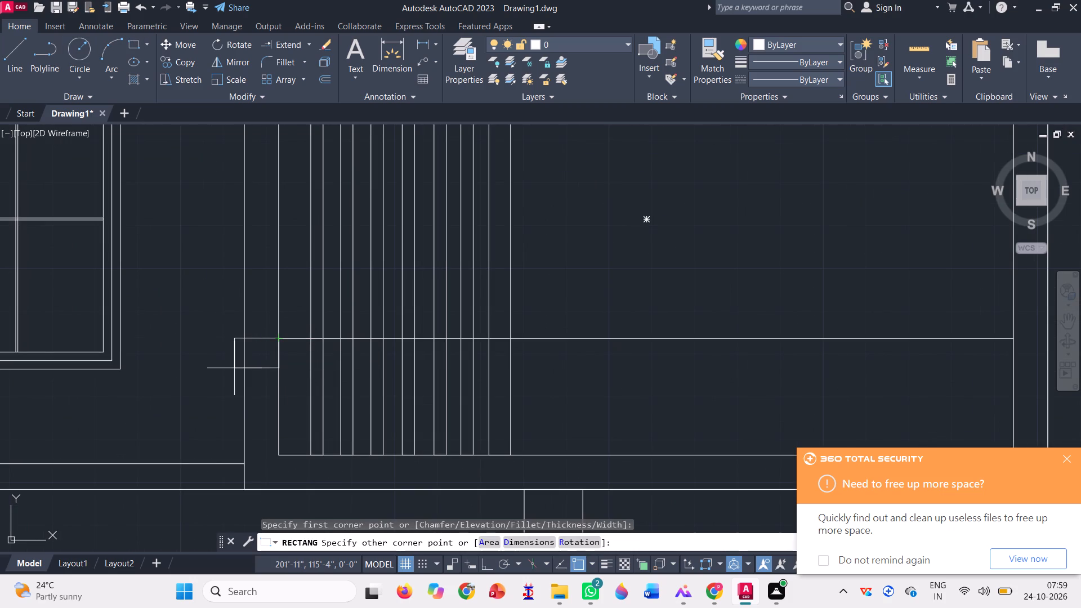
{"action": "scroll", "coordinate": [234, 366], "scroll_direction": "down", "scroll_amount": 1}
{"action": "scroll", "coordinate": [728, 332], "scroll_direction": "up", "scroll_amount": 3}
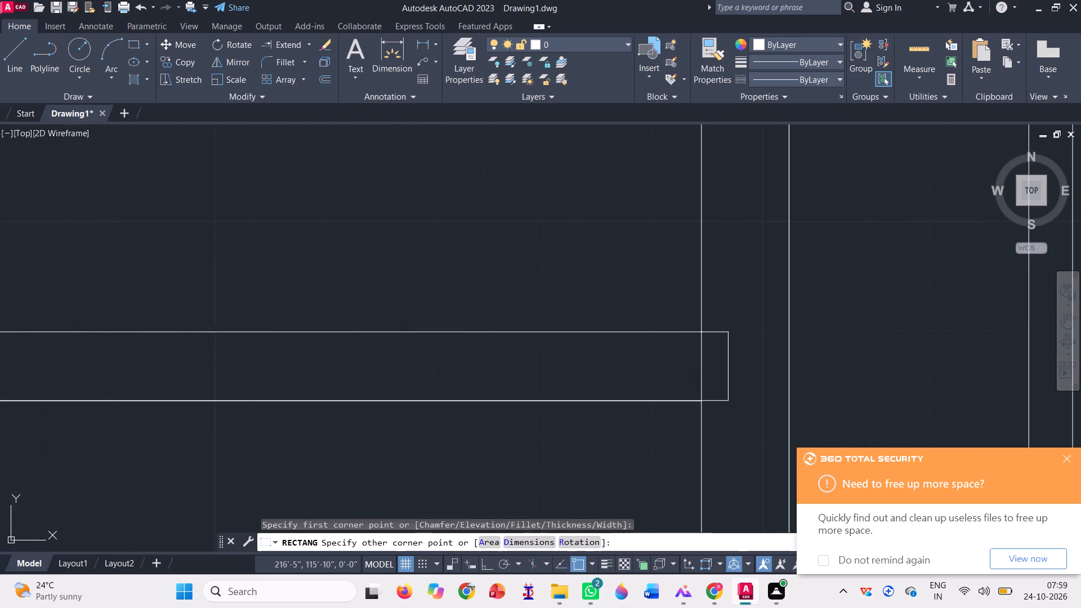
{"action": "scroll", "coordinate": [703, 385], "scroll_direction": "up", "scroll_amount": 5}
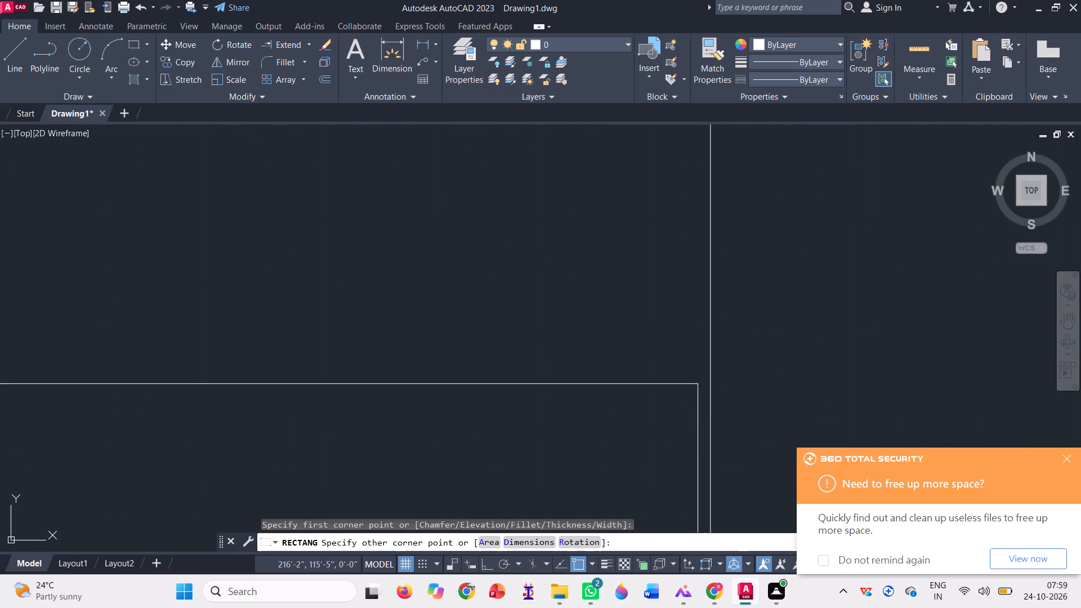
{"action": "scroll", "coordinate": [693, 360], "scroll_direction": "down", "scroll_amount": 2}
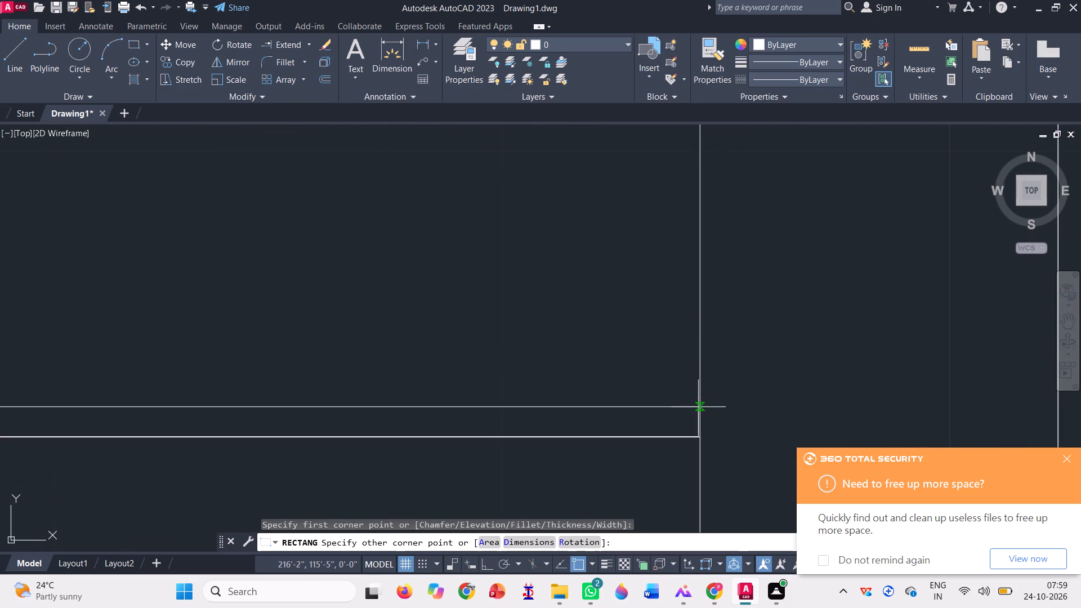
{"action": "left_click", "coordinate": [700, 408]}
{"action": "scroll", "coordinate": [584, 375], "scroll_direction": "down", "scroll_amount": 5}
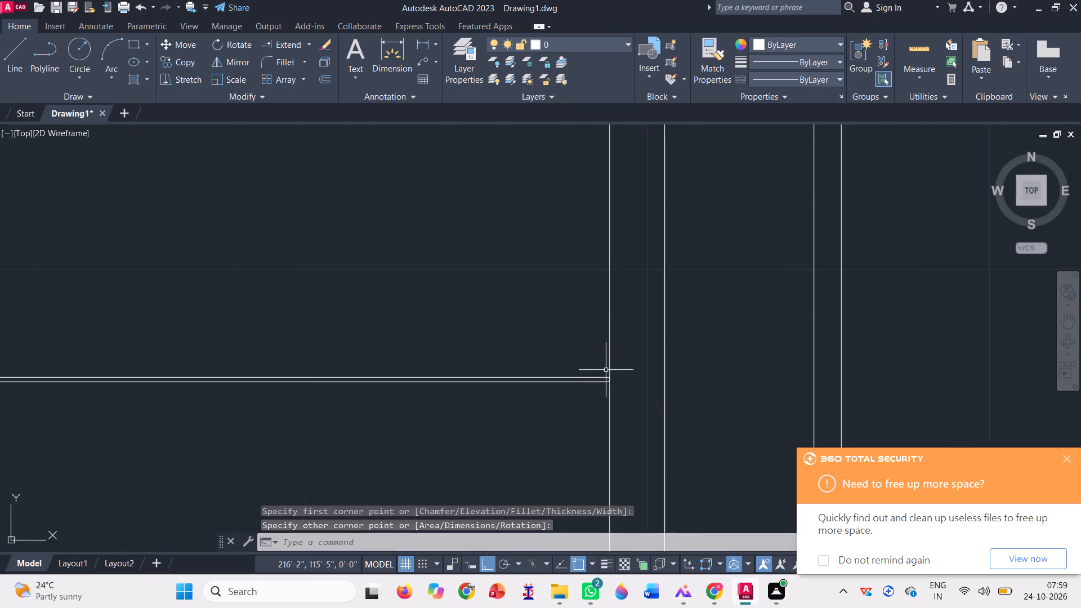
{"action": "scroll", "coordinate": [628, 361], "scroll_direction": "down", "scroll_amount": 1}
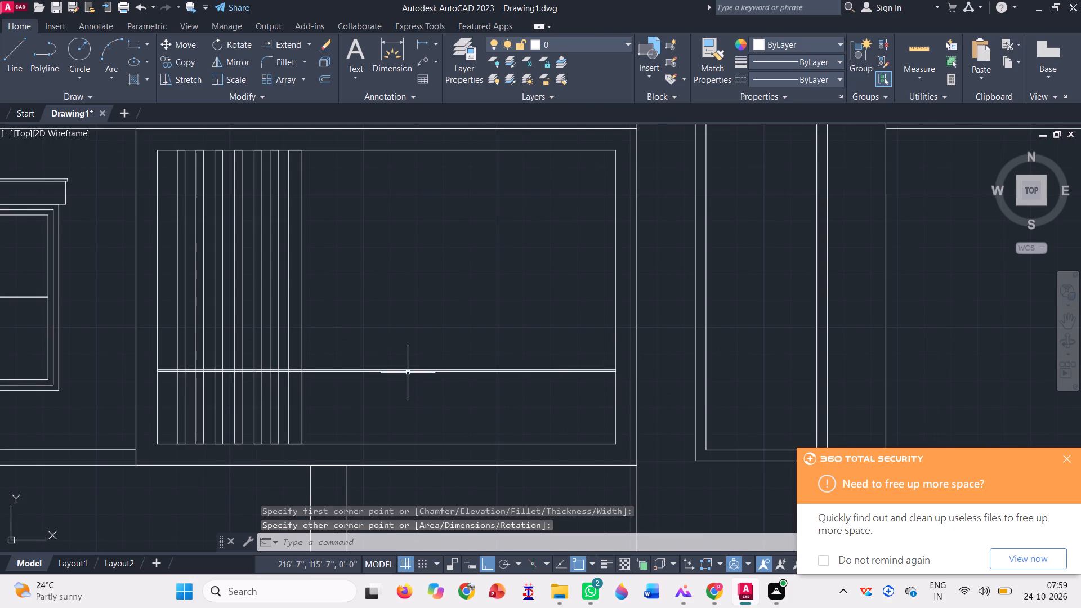
{"action": "left_click", "coordinate": [408, 372]}
{"action": "key", "text": "Escape"}
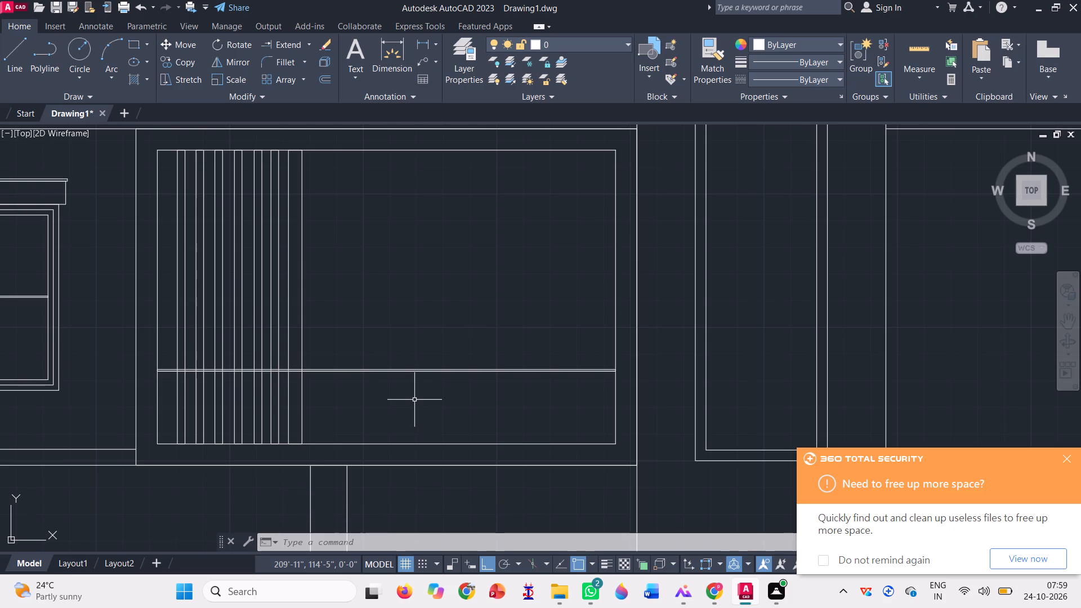
Draw a low full-width rectangle along the bottom of the large middle frame, from its bottom-right corner to its left edge.
{"action": "left_click", "coordinate": [131, 42]}
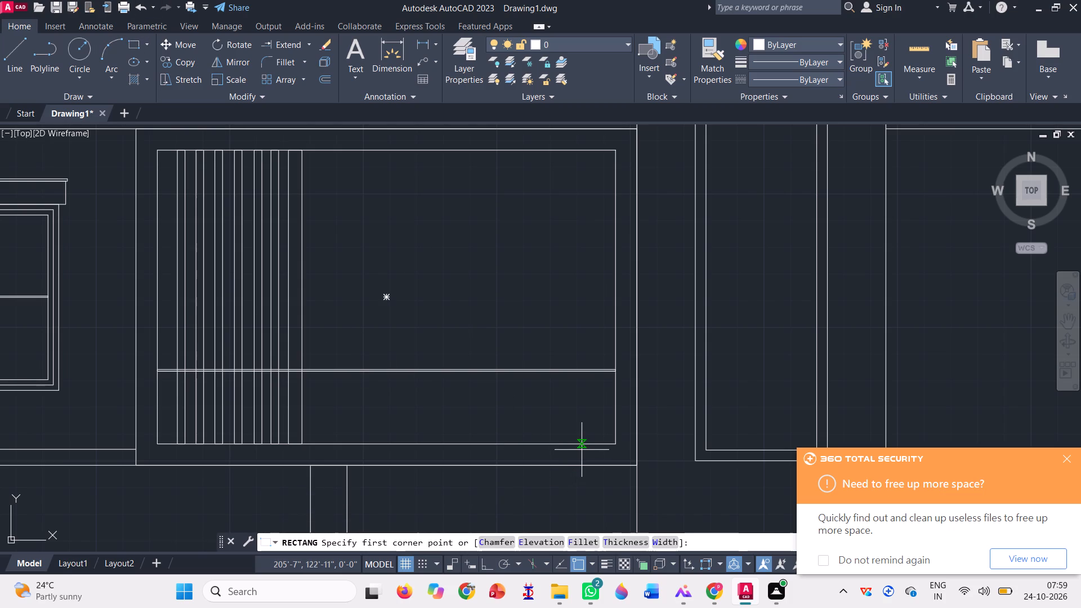
{"action": "left_click", "coordinate": [613, 440]}
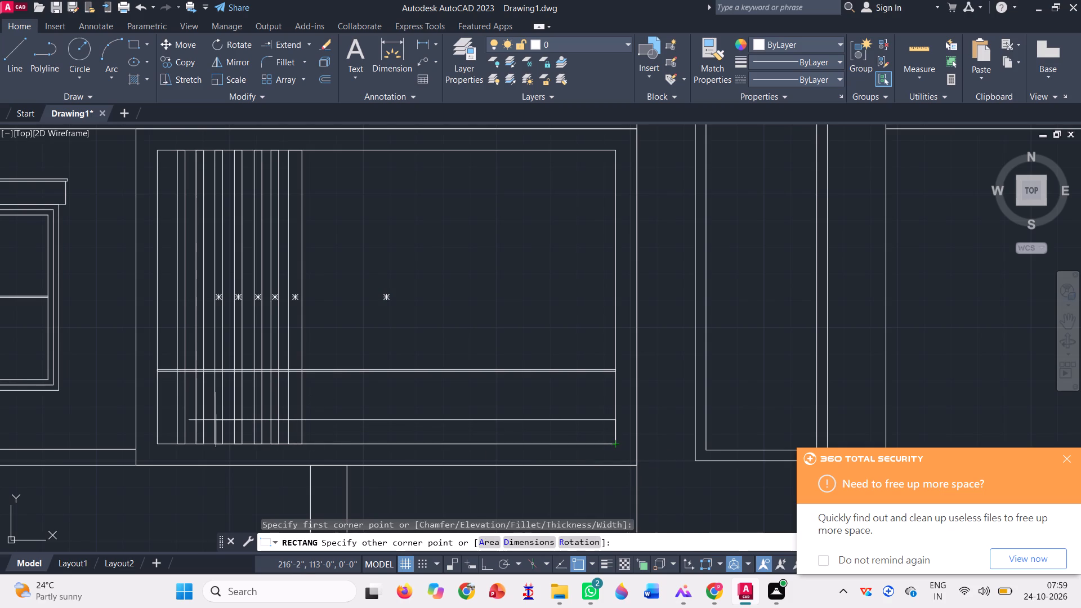
{"action": "left_click", "coordinate": [157, 419]}
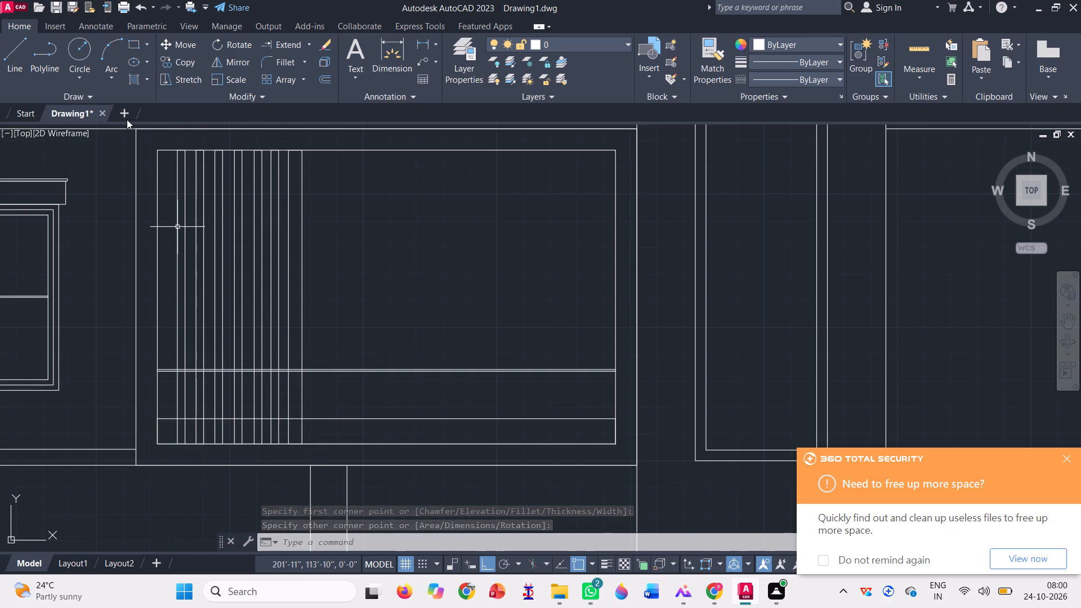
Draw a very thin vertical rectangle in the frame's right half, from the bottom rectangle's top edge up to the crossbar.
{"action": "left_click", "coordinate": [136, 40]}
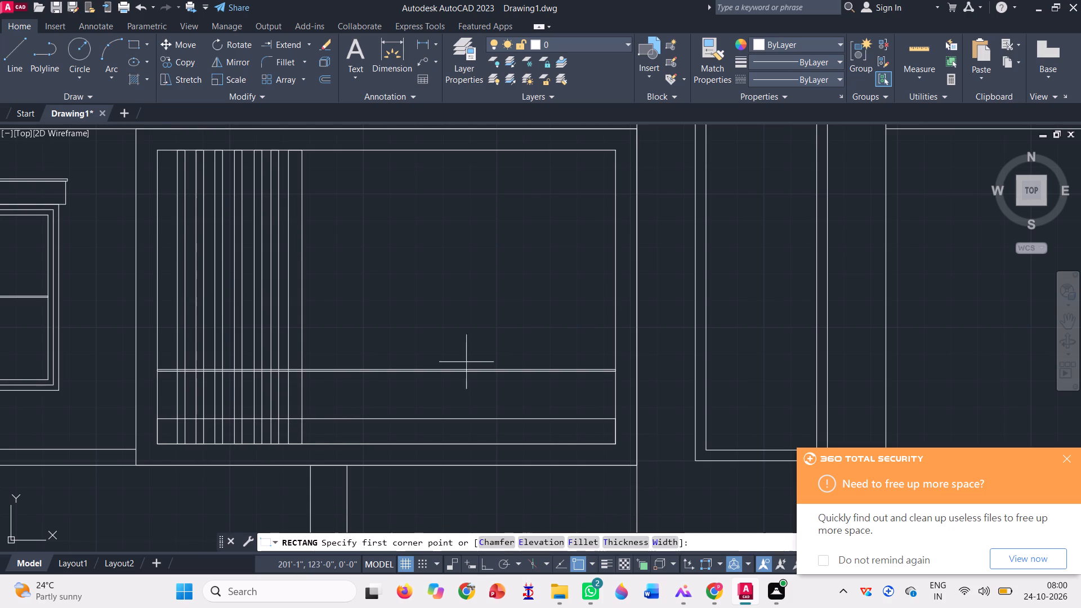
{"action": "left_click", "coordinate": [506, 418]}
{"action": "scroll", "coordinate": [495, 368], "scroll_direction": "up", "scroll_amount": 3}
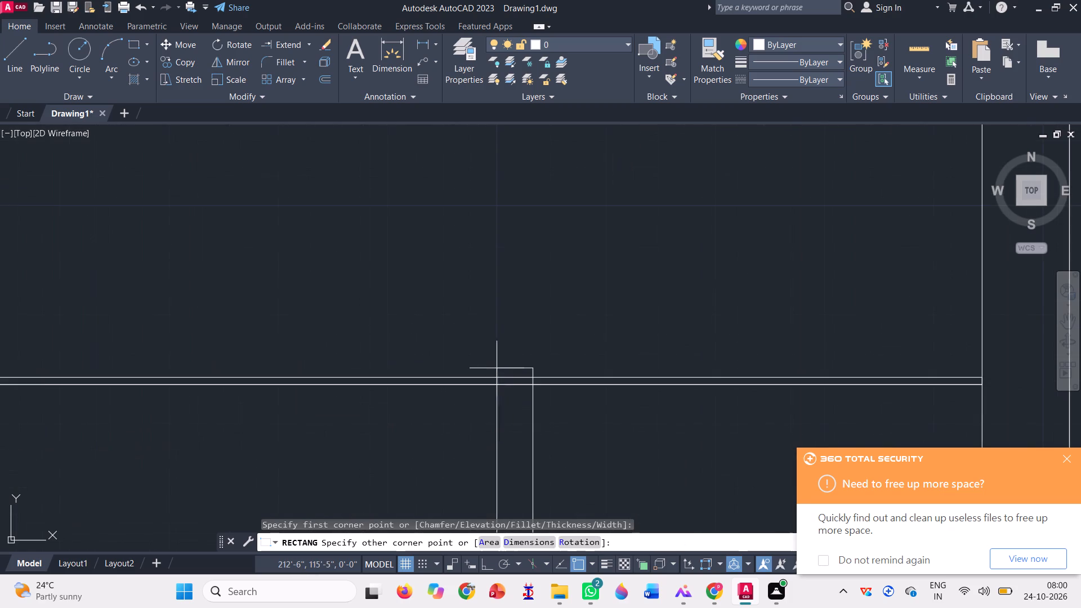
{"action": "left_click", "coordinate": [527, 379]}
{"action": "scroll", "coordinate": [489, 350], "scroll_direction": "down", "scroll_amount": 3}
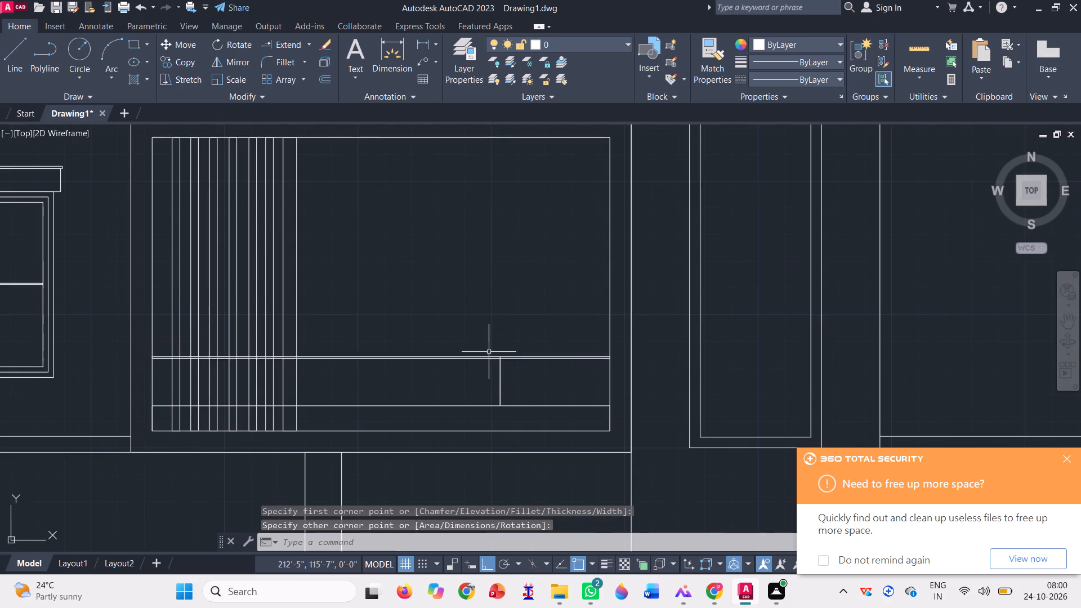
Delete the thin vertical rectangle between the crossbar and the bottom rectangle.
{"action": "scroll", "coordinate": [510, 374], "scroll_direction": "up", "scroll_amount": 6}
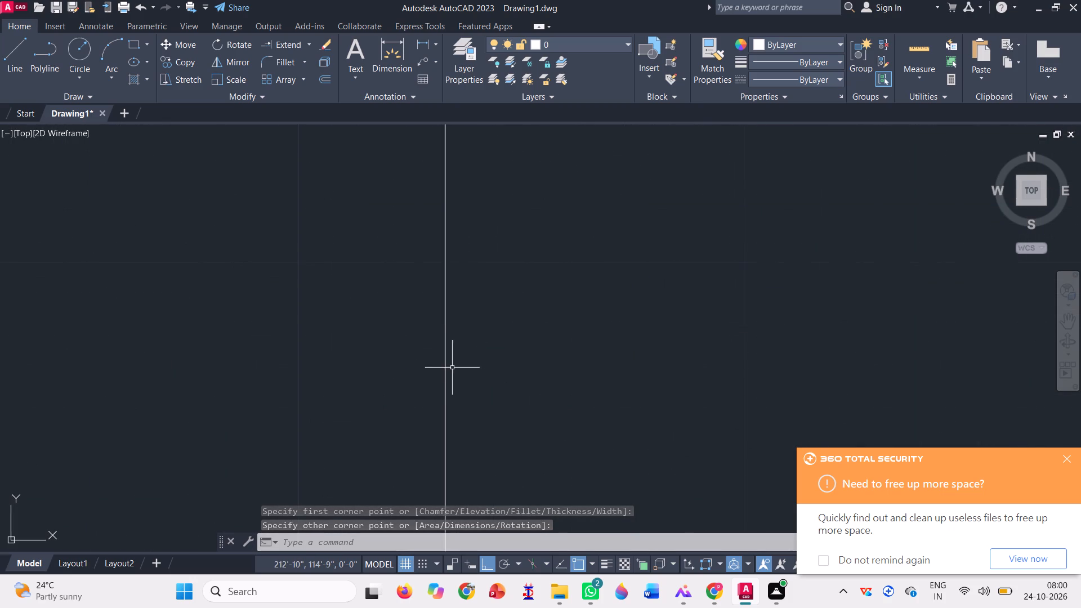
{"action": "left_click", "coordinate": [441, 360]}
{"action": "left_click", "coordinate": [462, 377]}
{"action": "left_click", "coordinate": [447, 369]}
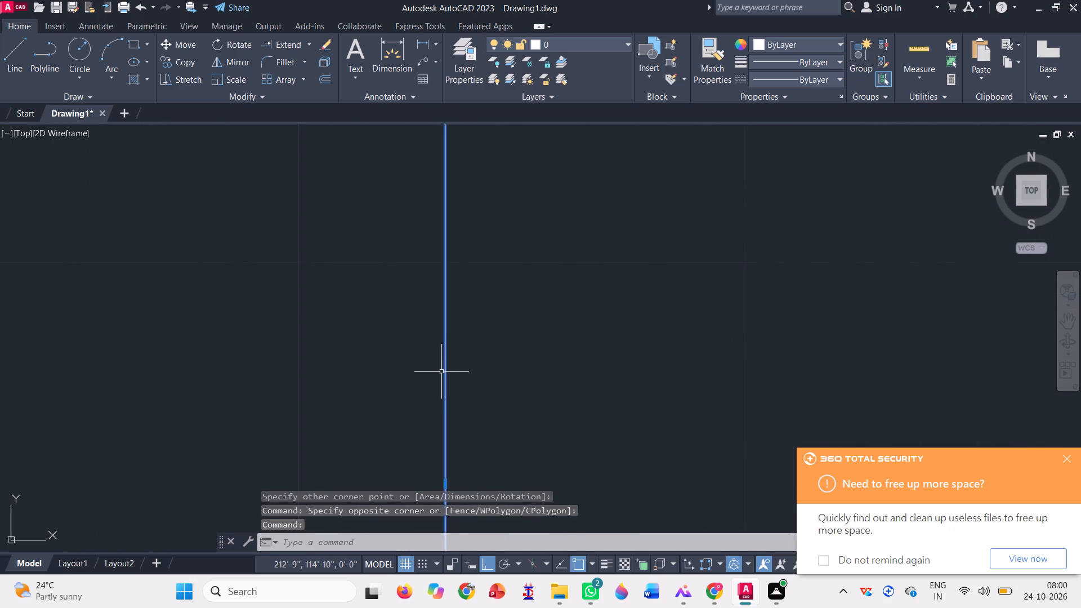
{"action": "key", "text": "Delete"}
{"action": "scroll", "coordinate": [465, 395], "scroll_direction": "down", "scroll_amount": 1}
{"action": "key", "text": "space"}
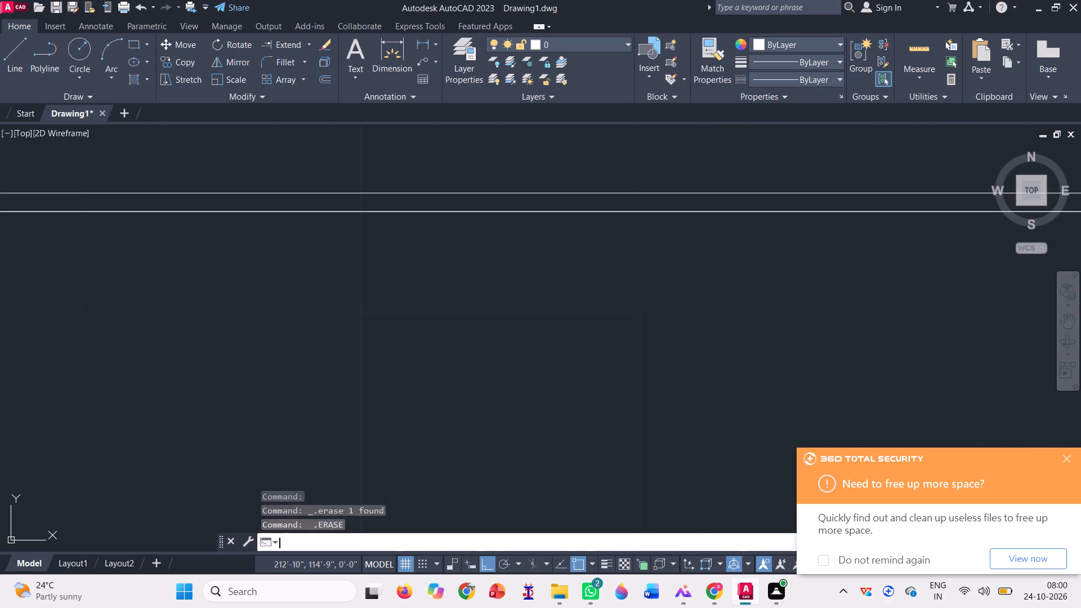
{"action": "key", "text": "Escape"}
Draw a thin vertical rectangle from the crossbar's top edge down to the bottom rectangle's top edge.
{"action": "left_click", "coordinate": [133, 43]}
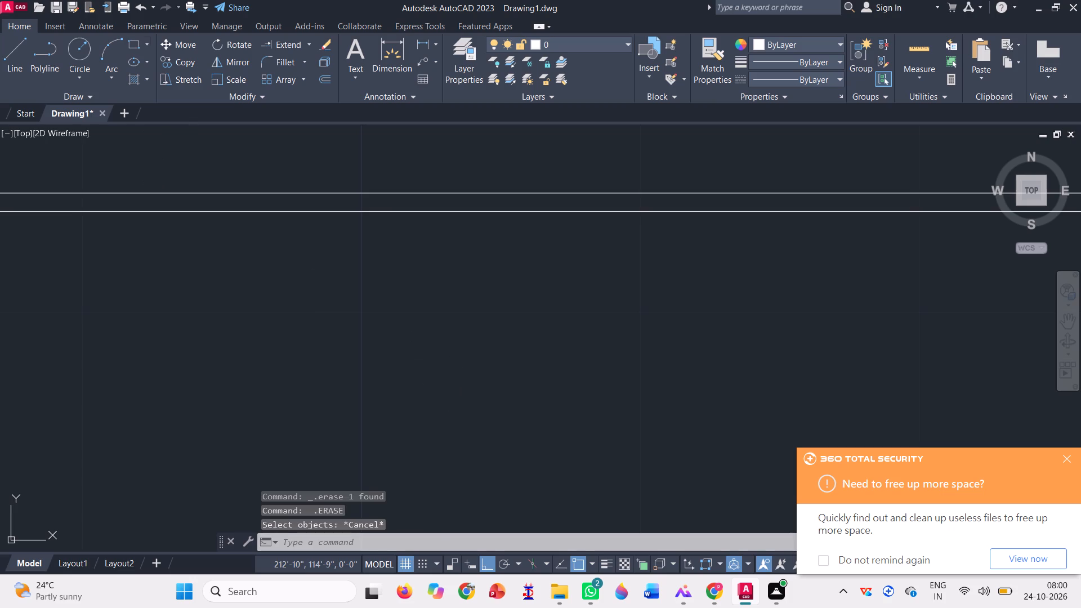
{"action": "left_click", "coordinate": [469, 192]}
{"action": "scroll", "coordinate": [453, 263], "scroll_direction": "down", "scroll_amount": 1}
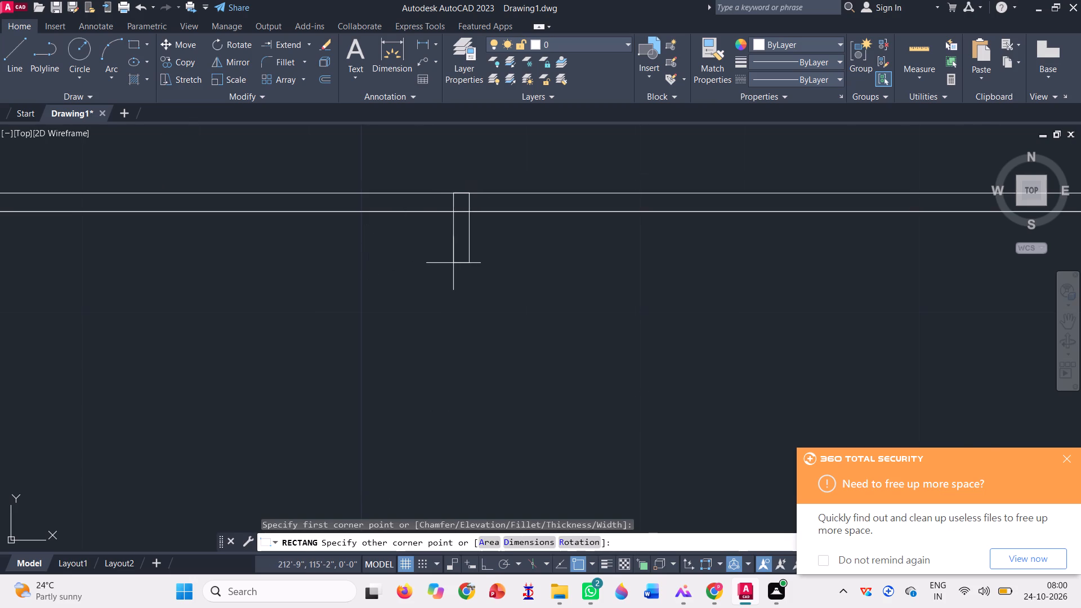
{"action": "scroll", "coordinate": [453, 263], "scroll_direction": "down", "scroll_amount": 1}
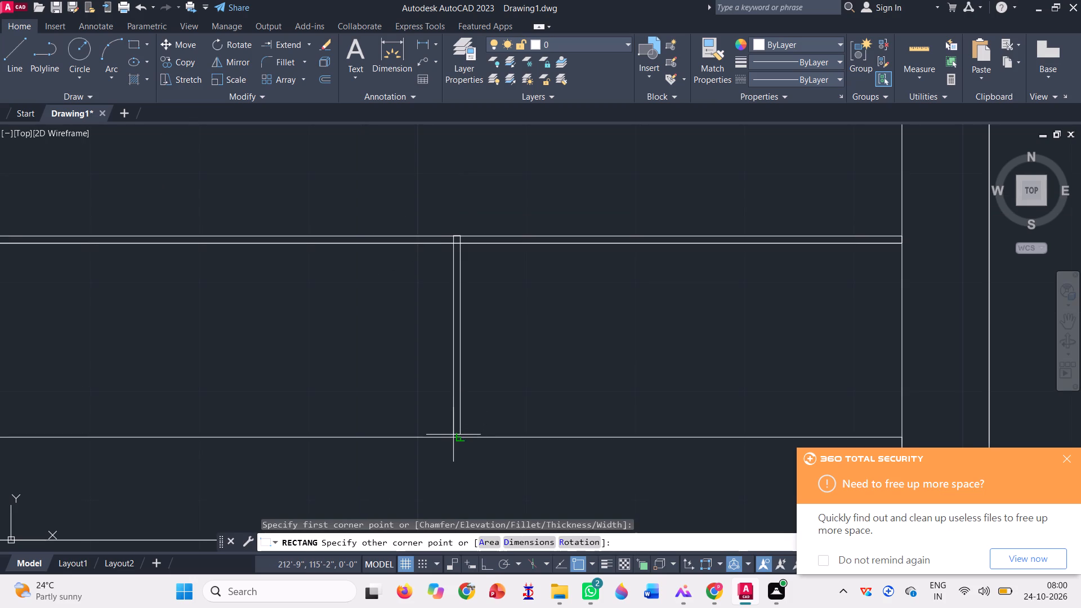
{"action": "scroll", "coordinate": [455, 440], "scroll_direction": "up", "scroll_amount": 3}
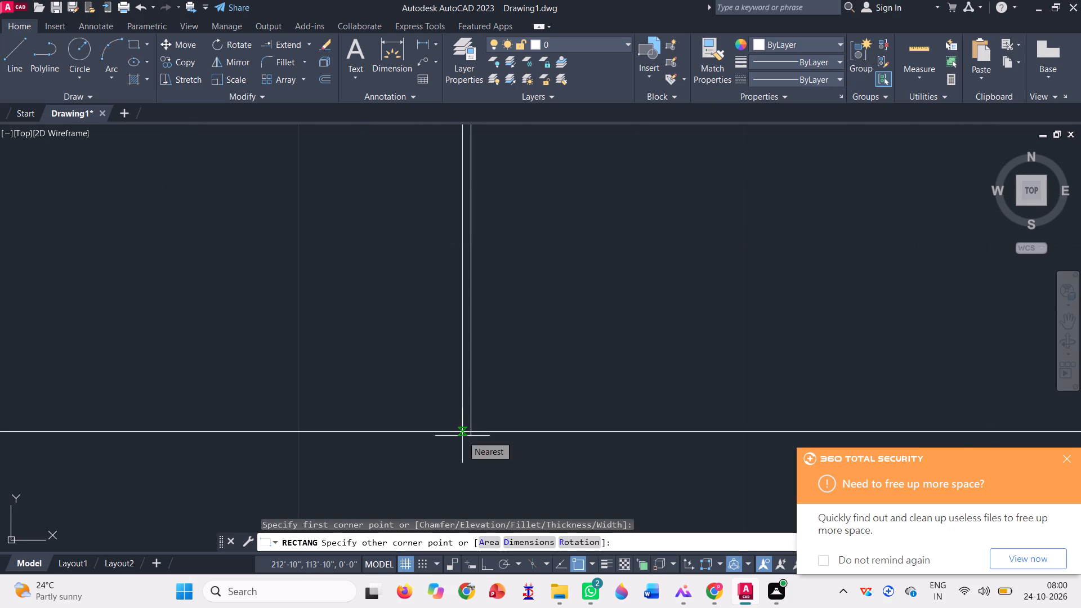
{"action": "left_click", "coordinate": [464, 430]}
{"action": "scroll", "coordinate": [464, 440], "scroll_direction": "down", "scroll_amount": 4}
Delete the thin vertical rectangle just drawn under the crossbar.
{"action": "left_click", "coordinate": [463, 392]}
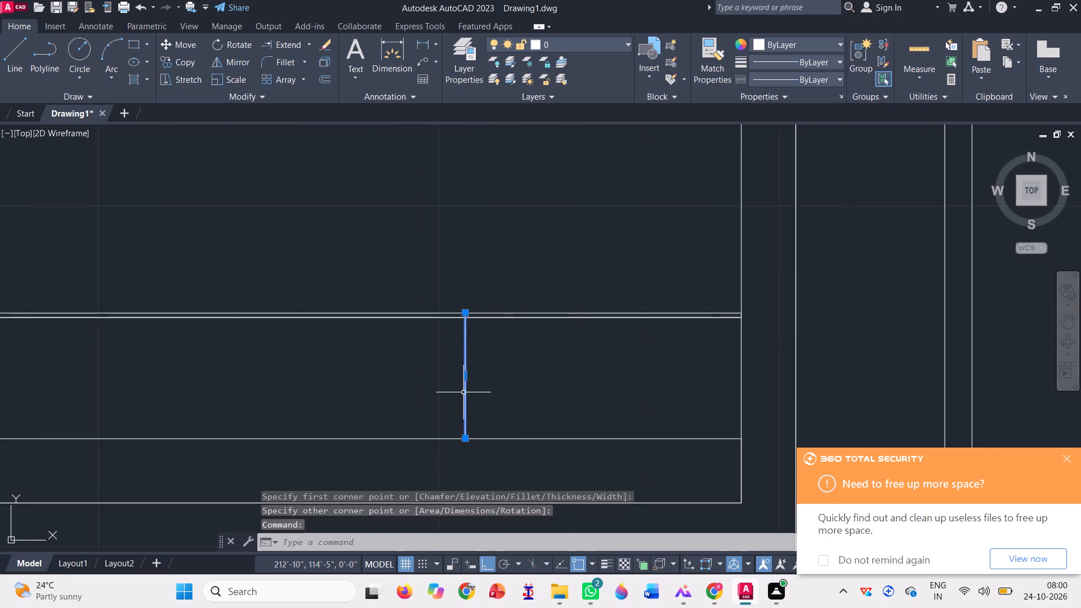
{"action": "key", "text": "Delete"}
Draw a thin vertical divider rectangle in the frame's right part, from the bottom rectangle's top edge up to the crossbar's top edge.
{"action": "left_click", "coordinate": [133, 44]}
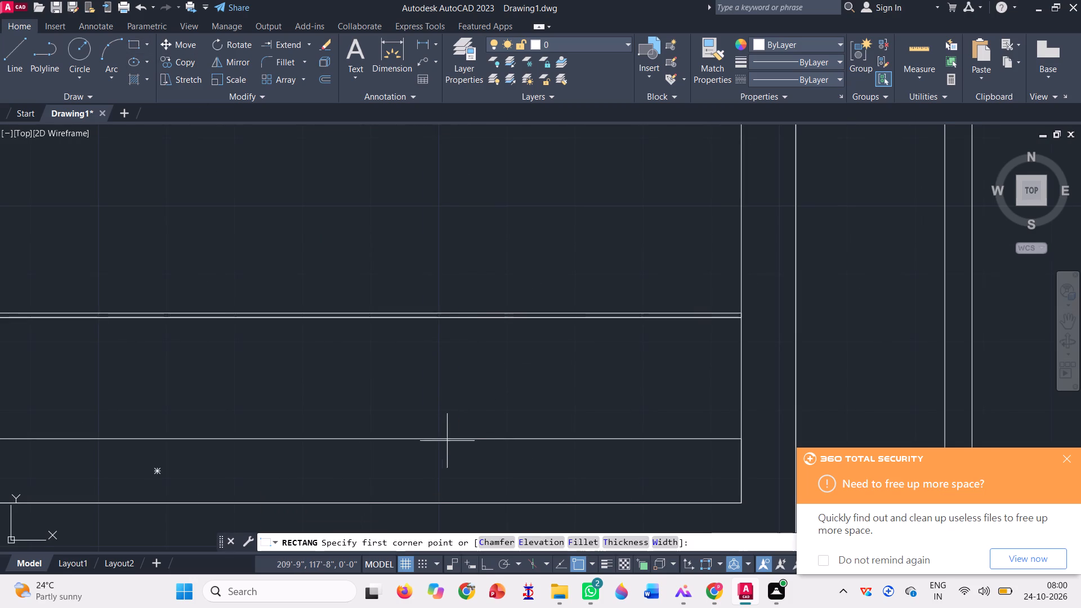
{"action": "left_click", "coordinate": [510, 437]}
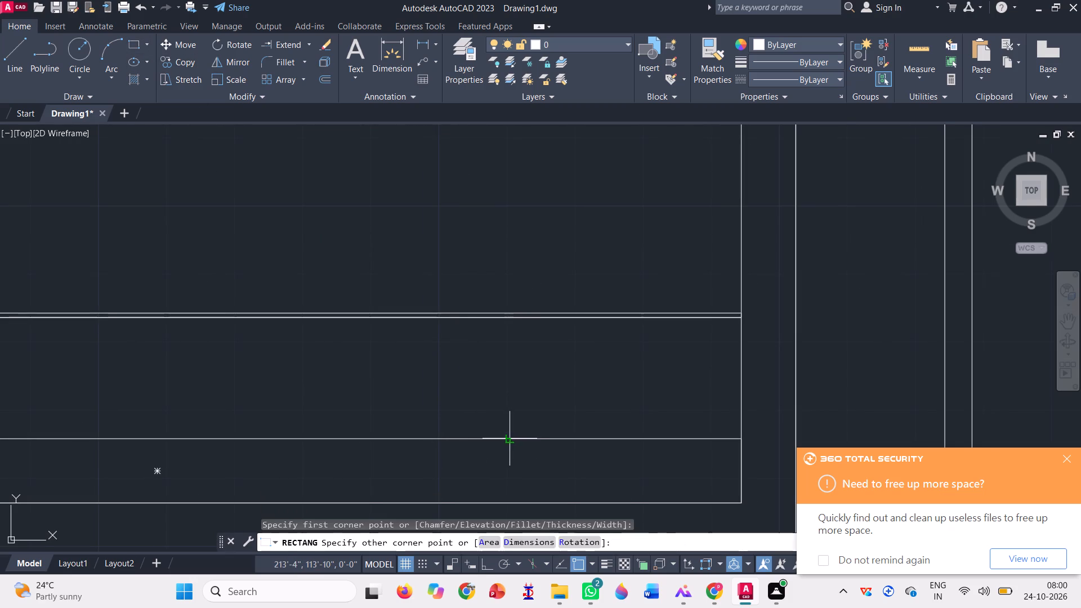
{"action": "scroll", "coordinate": [481, 327], "scroll_direction": "up", "scroll_amount": 3}
{"action": "scroll", "coordinate": [553, 256], "scroll_direction": "up", "scroll_amount": 4}
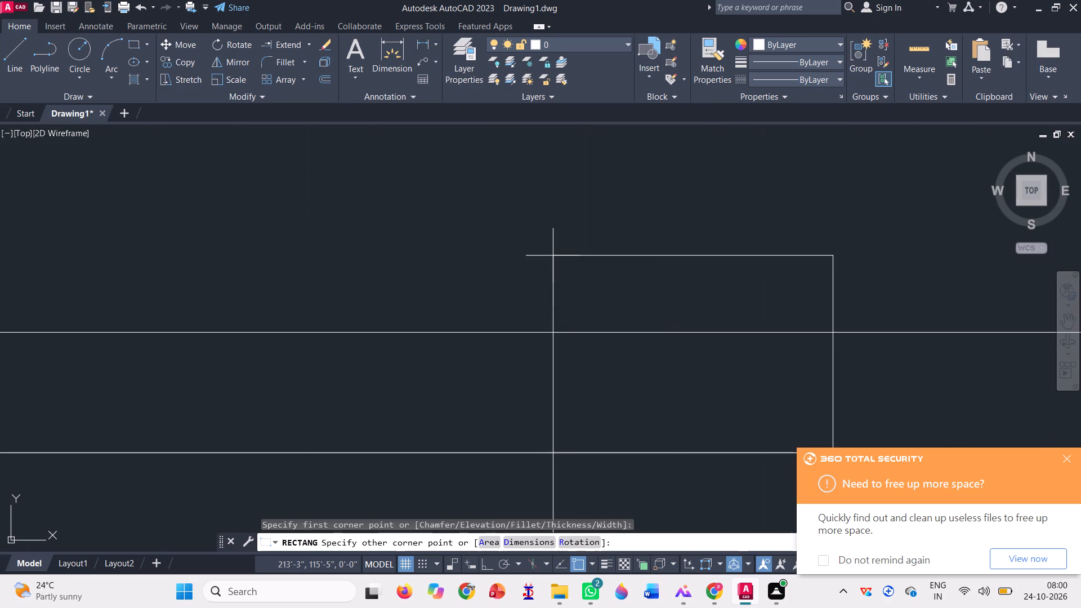
{"action": "left_click", "coordinate": [761, 332]}
{"action": "scroll", "coordinate": [503, 294], "scroll_direction": "down", "scroll_amount": 5}
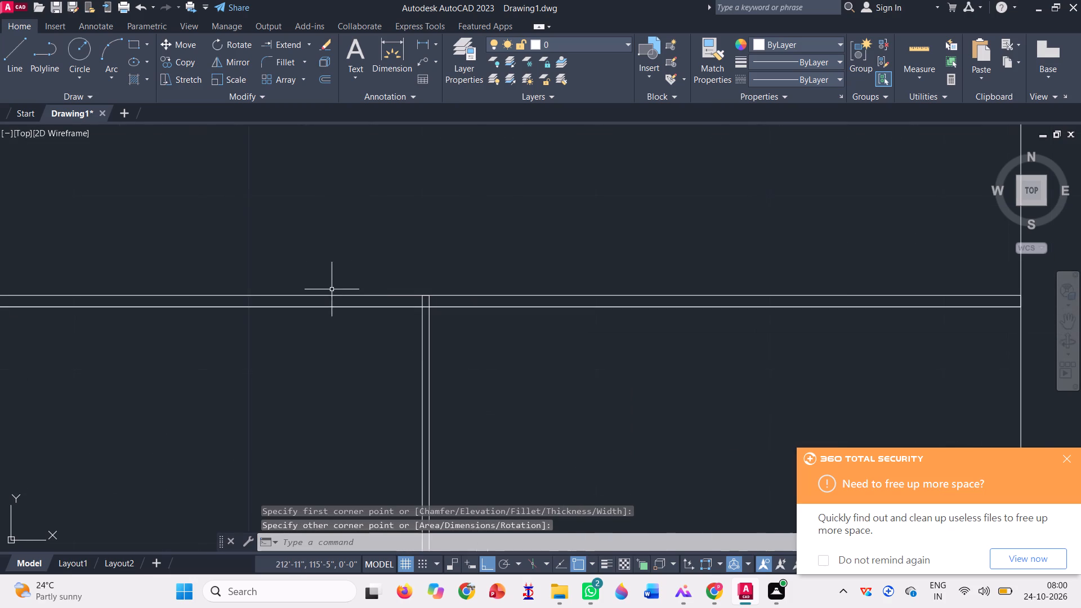
{"action": "scroll", "coordinate": [387, 278], "scroll_direction": "down", "scroll_amount": 1}
{"action": "scroll", "coordinate": [566, 297], "scroll_direction": "down", "scroll_amount": 1}
{"action": "scroll", "coordinate": [720, 340], "scroll_direction": "down", "scroll_amount": 1}
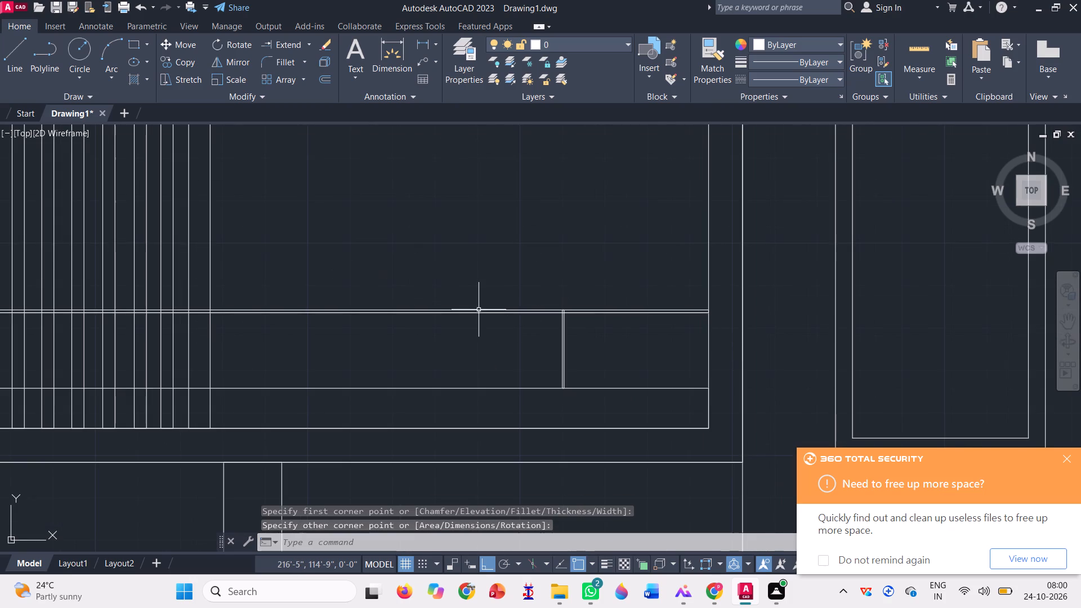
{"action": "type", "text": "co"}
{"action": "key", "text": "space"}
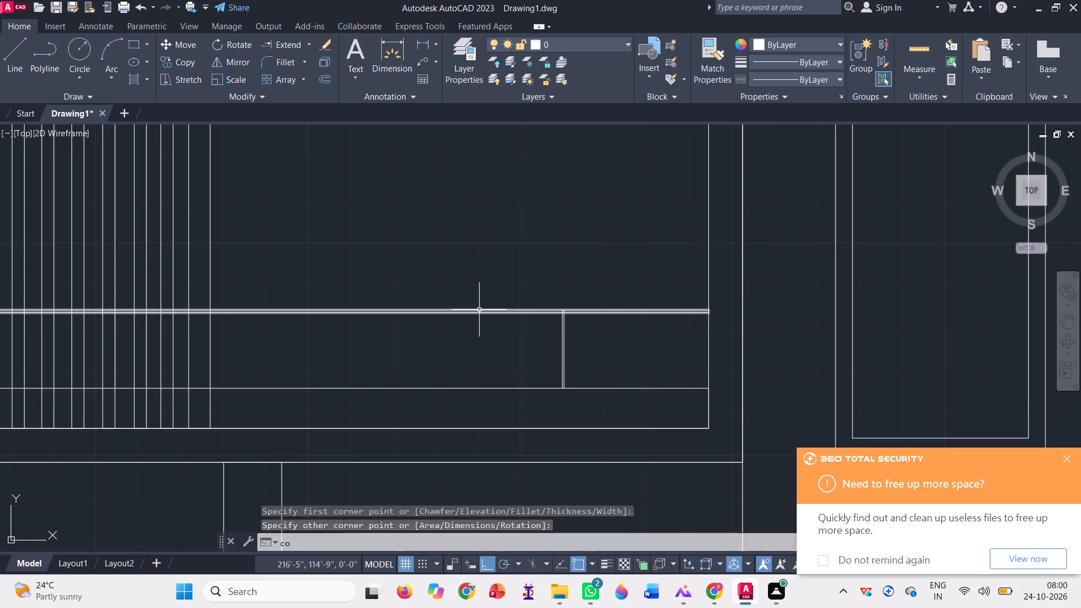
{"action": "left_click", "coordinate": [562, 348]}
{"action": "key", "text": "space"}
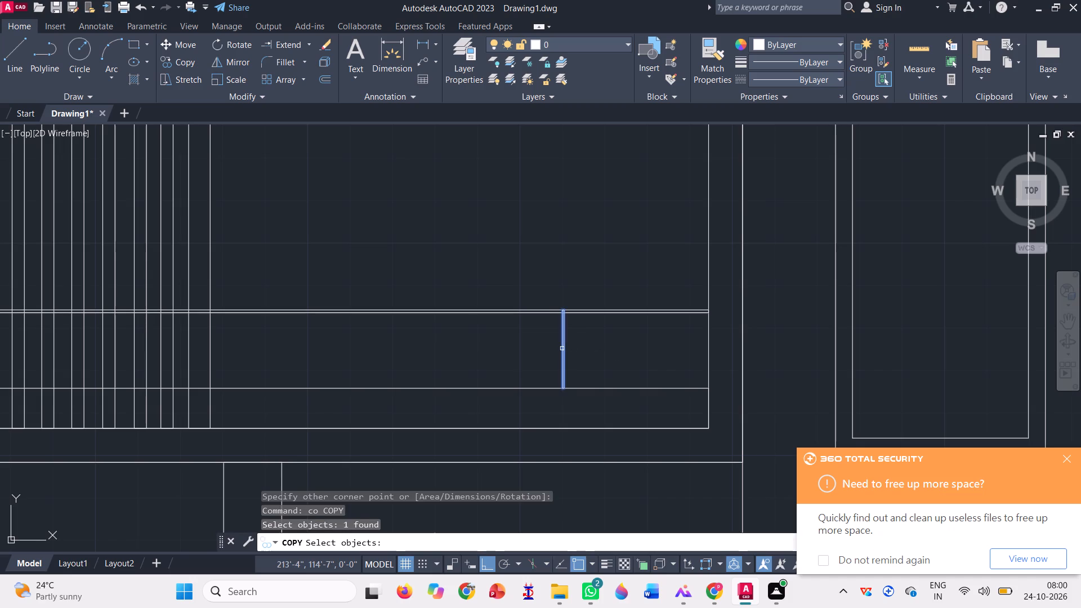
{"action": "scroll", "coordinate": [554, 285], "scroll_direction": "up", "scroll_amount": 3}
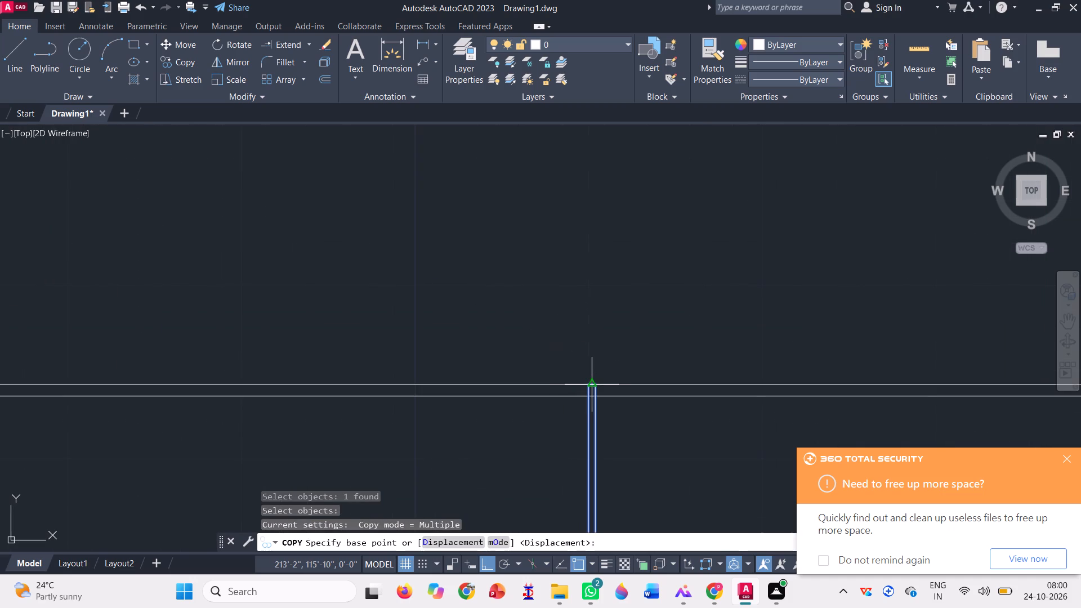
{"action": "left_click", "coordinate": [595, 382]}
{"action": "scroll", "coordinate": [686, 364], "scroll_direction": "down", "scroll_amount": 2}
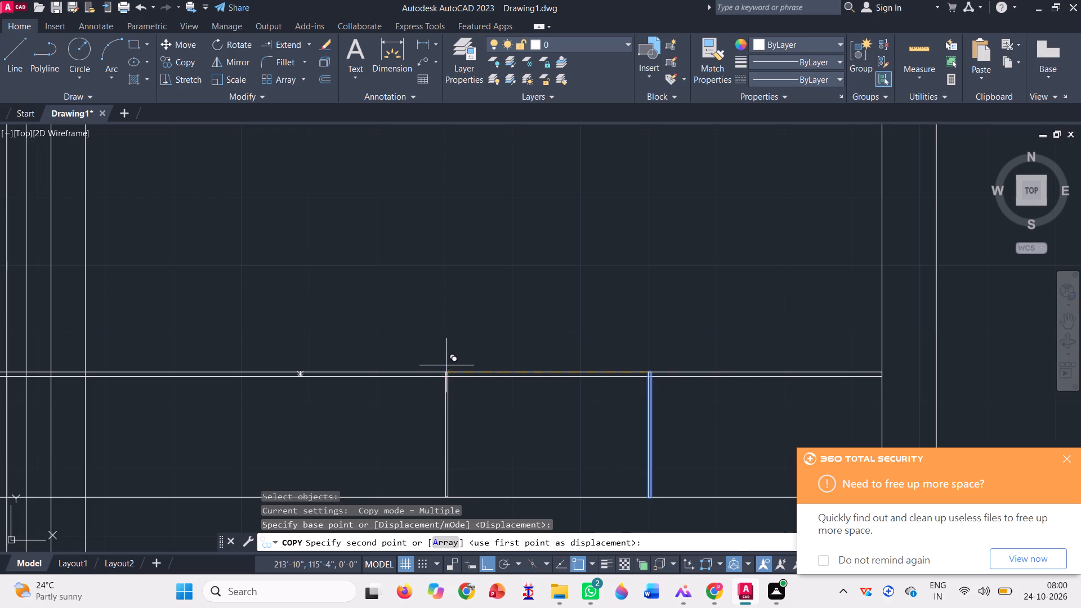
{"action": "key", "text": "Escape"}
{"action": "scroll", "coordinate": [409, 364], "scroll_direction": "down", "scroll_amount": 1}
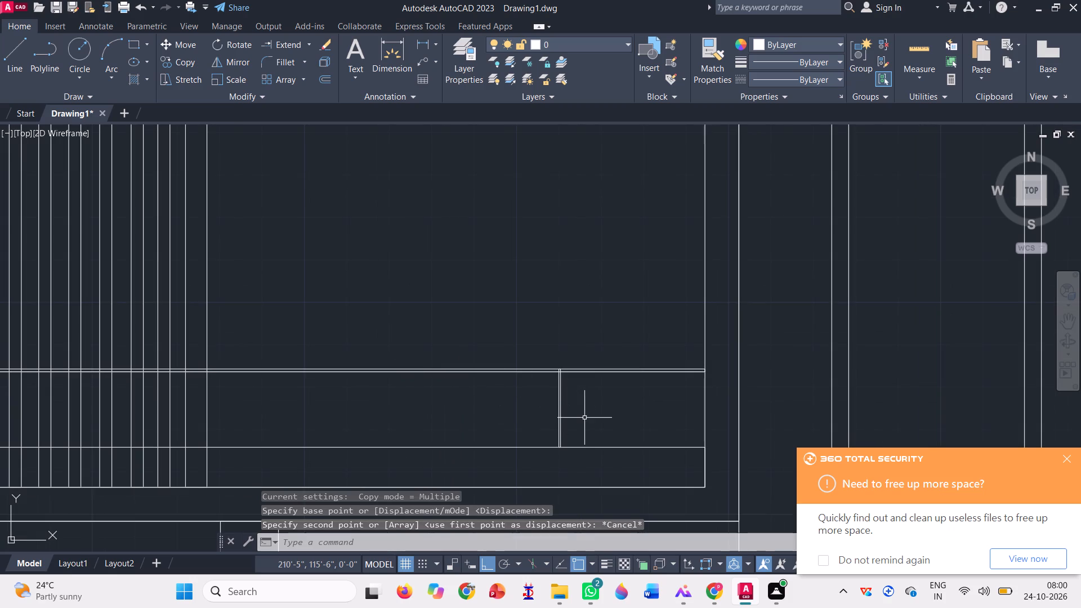
Move the thin vertical divider a short distance right along the crossbar, using its top midpoint as base point.
{"action": "key", "text": "m"}
{"action": "key", "text": "space"}
{"action": "left_click", "coordinate": [565, 410]}
{"action": "left_click", "coordinate": [544, 403]}
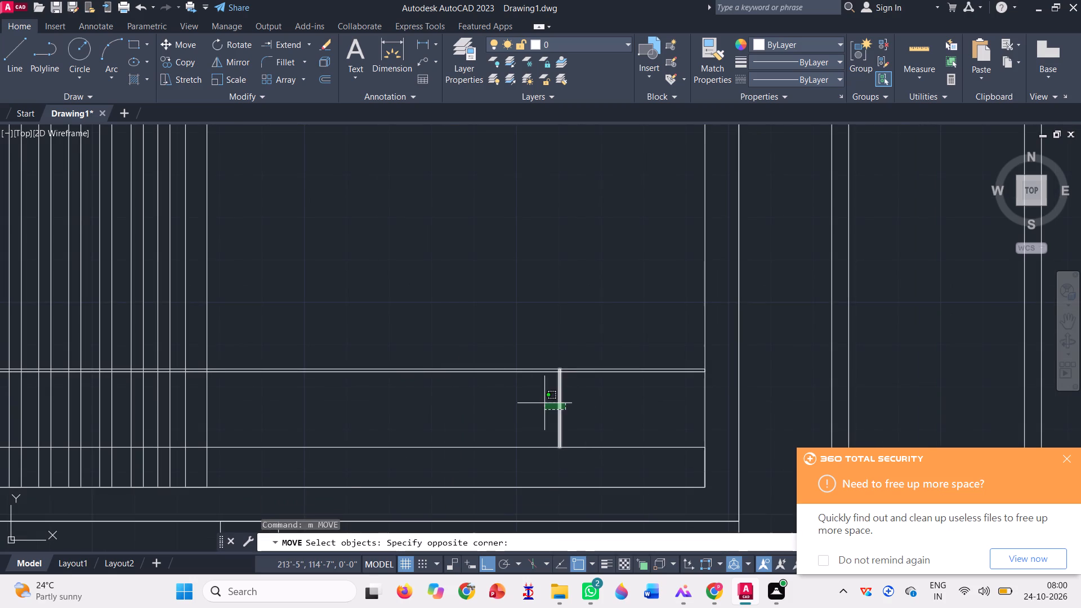
{"action": "scroll", "coordinate": [580, 374], "scroll_direction": "up", "scroll_amount": 3}
{"action": "key", "text": "space"}
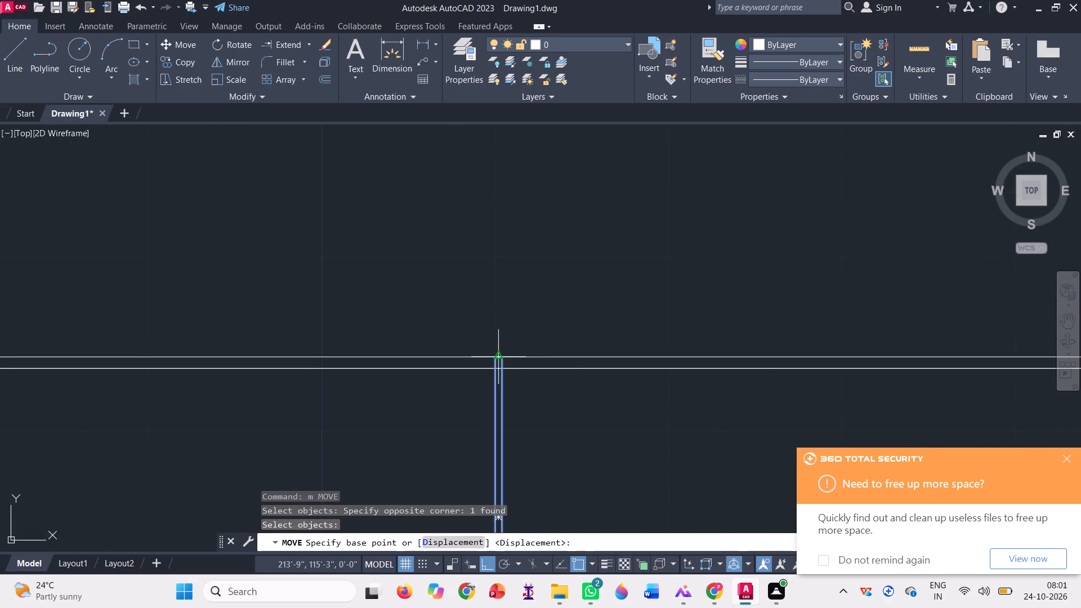
{"action": "left_click", "coordinate": [499, 355]}
{"action": "scroll", "coordinate": [502, 356], "scroll_direction": "down", "scroll_amount": 2}
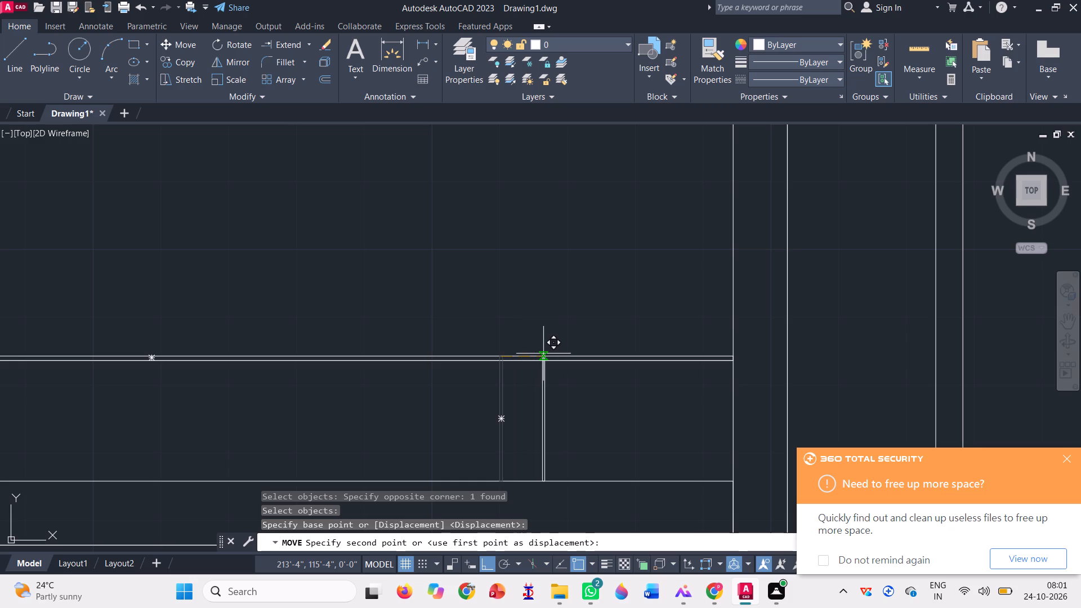
{"action": "left_click", "coordinate": [545, 354]}
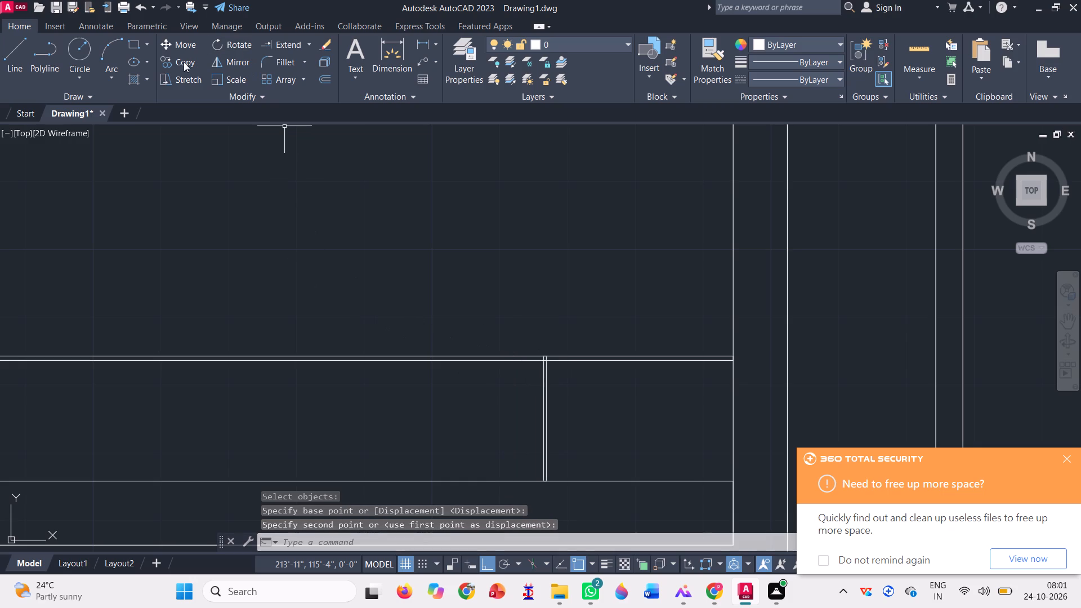
Copy the thin vertical divider leftward along the crossbar at equal spacing, using the crossbar's end at the frame's right edge as base point.
{"action": "left_click", "coordinate": [180, 60]}
{"action": "left_click", "coordinate": [605, 433]}
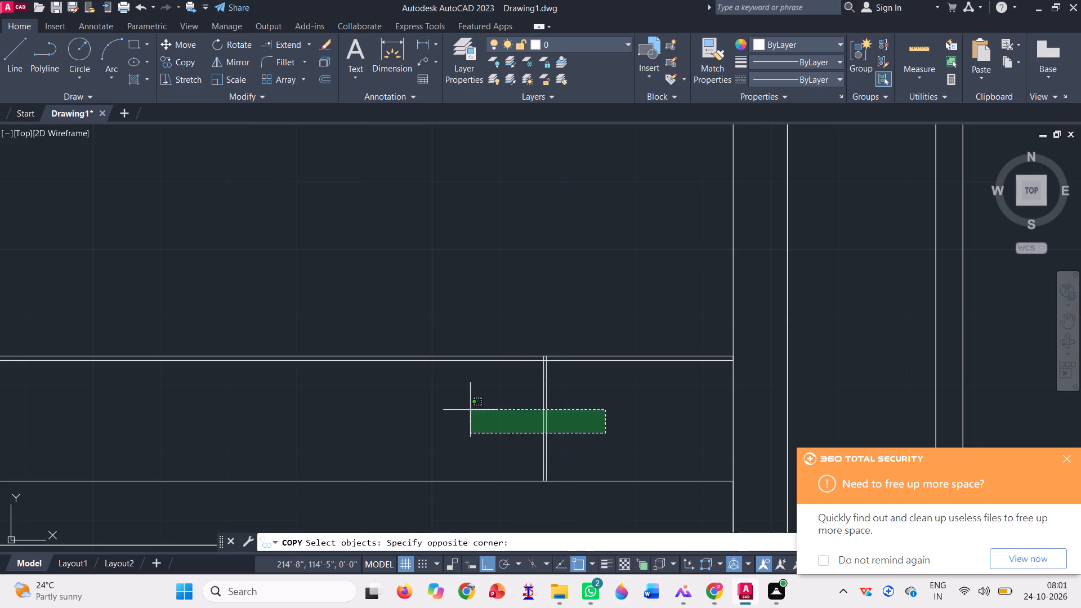
{"action": "left_click", "coordinate": [457, 405]}
{"action": "key", "text": "space"}
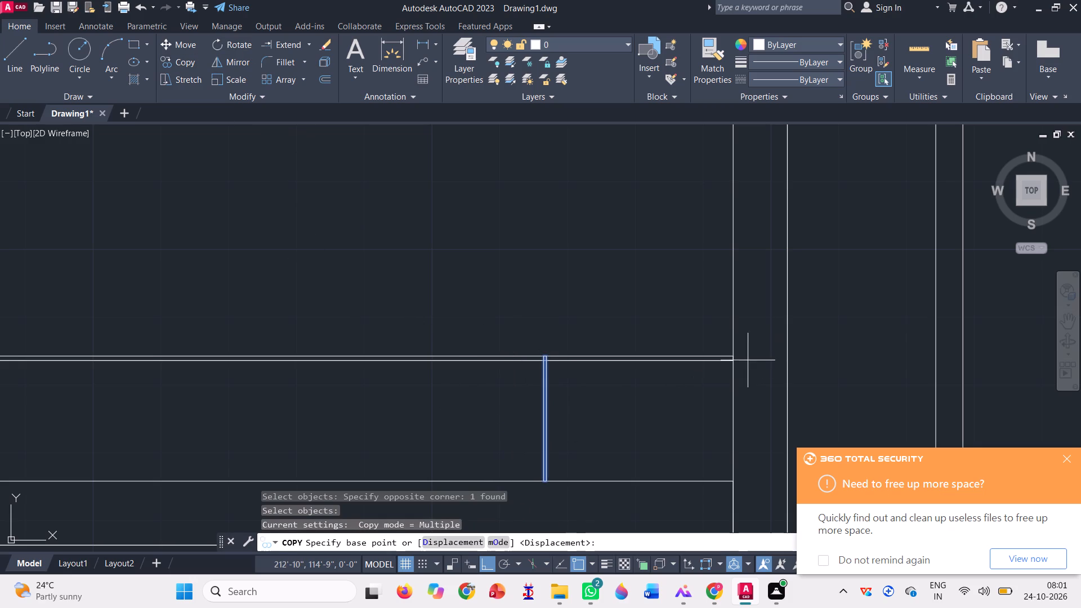
{"action": "left_click", "coordinate": [734, 363]}
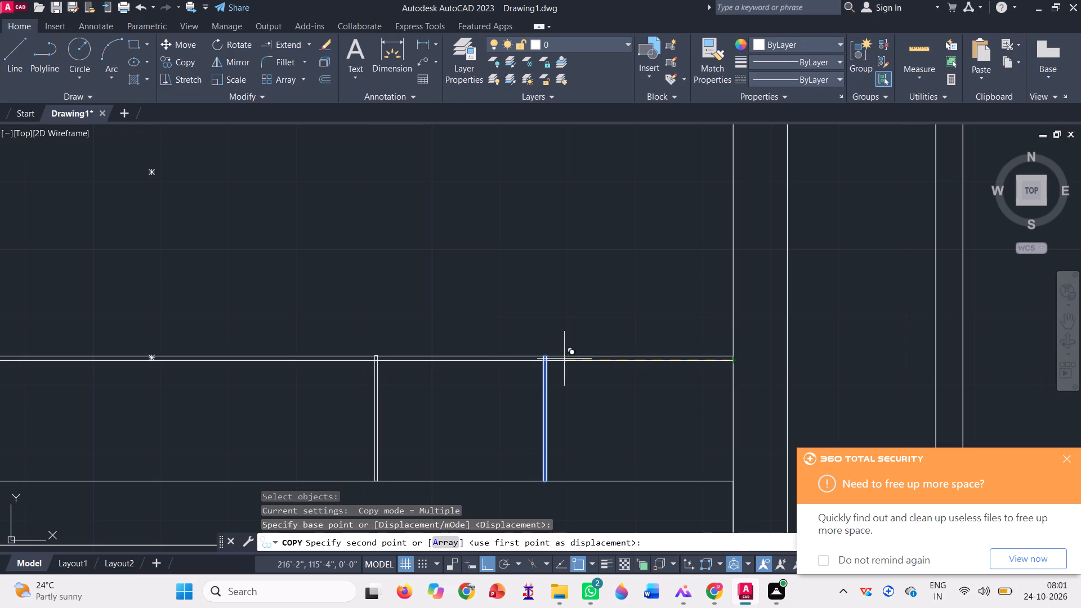
{"action": "scroll", "coordinate": [534, 352], "scroll_direction": "up", "scroll_amount": 3}
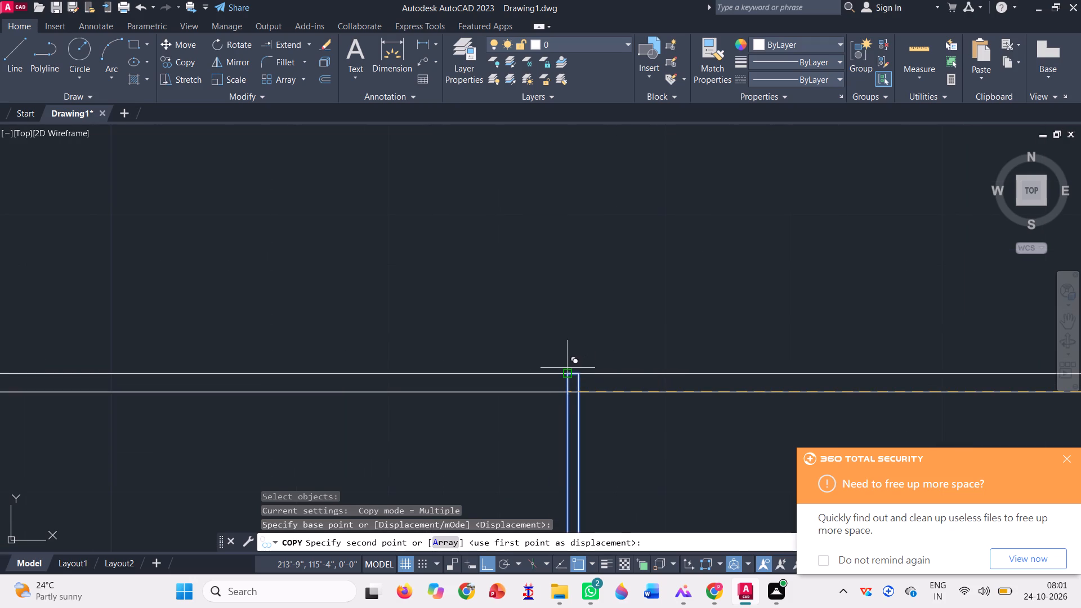
{"action": "left_click", "coordinate": [568, 372]}
{"action": "scroll", "coordinate": [595, 364], "scroll_direction": "down", "scroll_amount": 3}
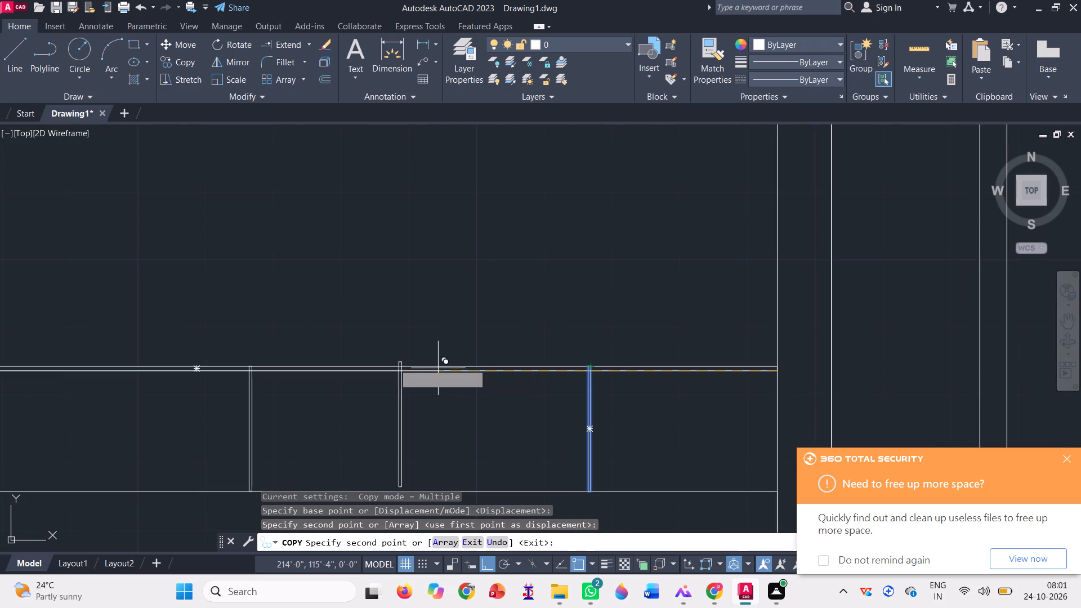
{"action": "scroll", "coordinate": [497, 351], "scroll_direction": "down", "scroll_amount": 1}
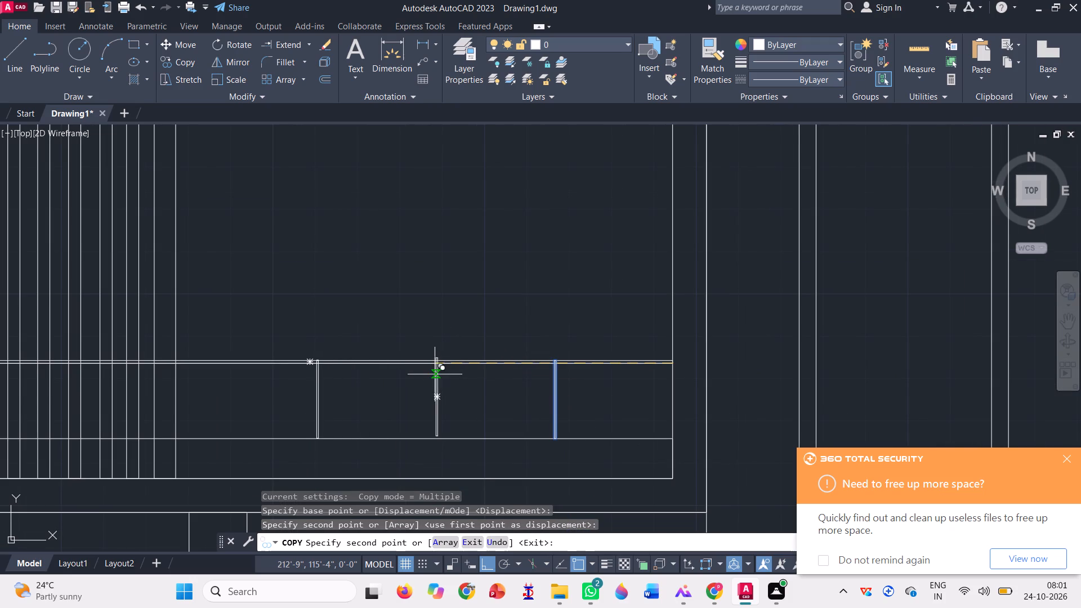
{"action": "scroll", "coordinate": [434, 373], "scroll_direction": "up", "scroll_amount": 3}
{"action": "left_click", "coordinate": [434, 339]}
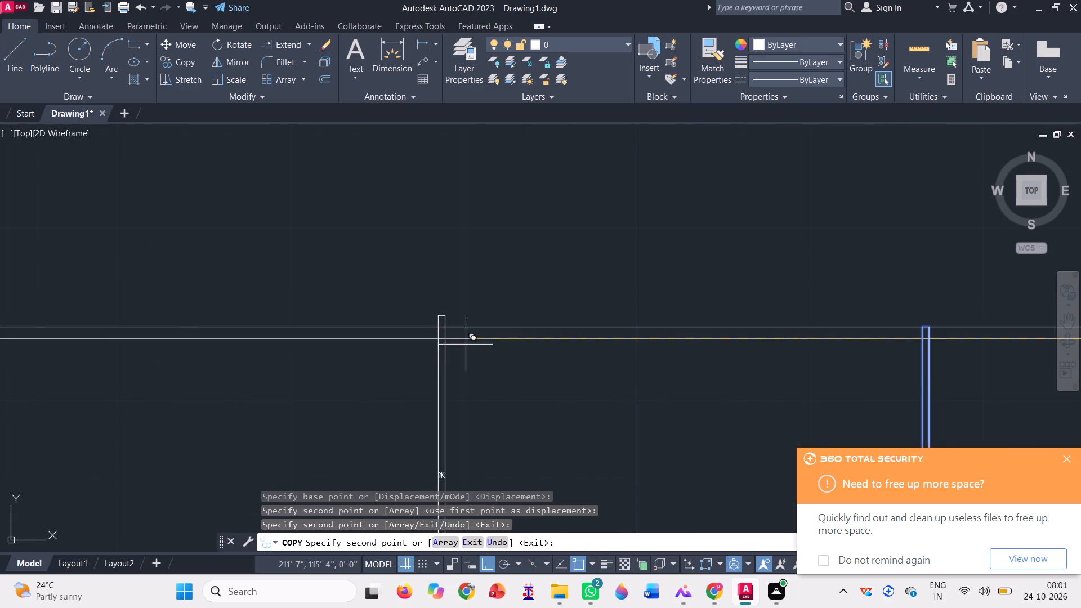
{"action": "left_click", "coordinate": [921, 340]}
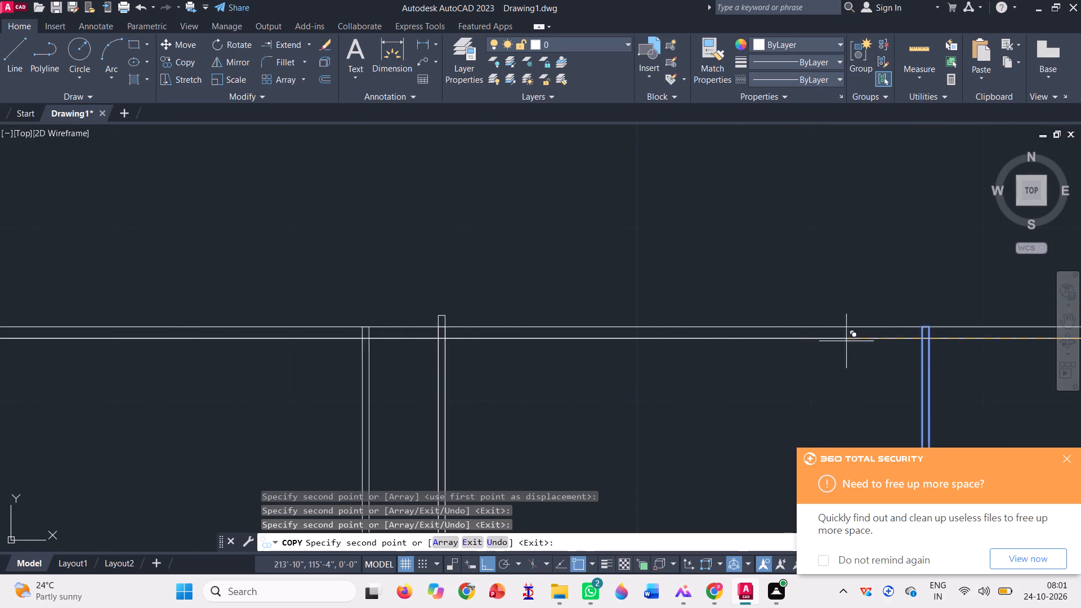
{"action": "scroll", "coordinate": [703, 339], "scroll_direction": "down", "scroll_amount": 2}
{"action": "scroll", "coordinate": [405, 337], "scroll_direction": "up", "scroll_amount": 1}
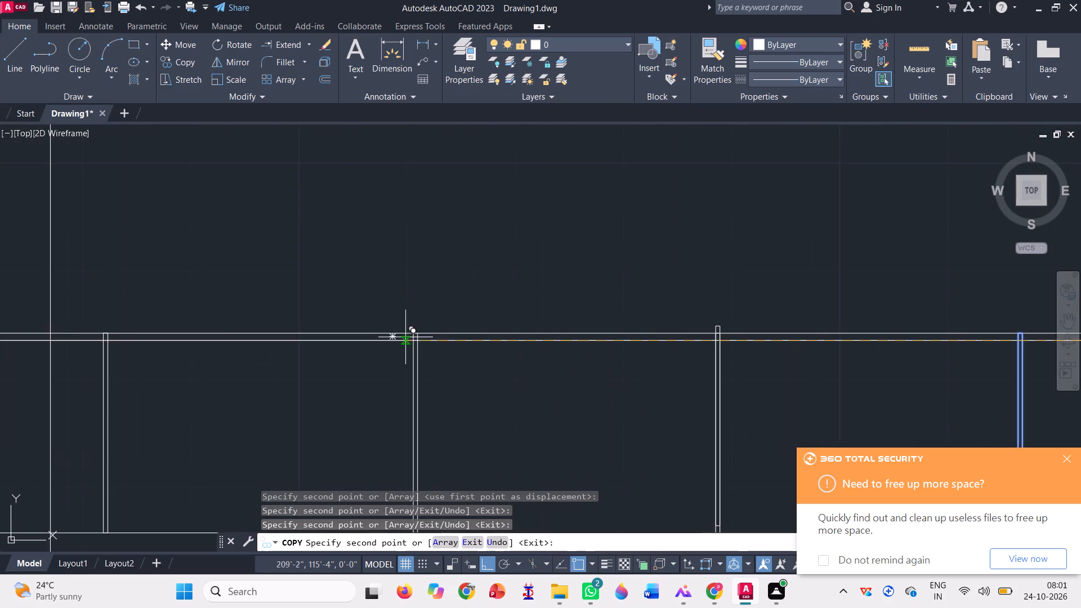
{"action": "scroll", "coordinate": [407, 338], "scroll_direction": "up", "scroll_amount": 2}
{"action": "left_click", "coordinate": [421, 342]}
{"action": "scroll", "coordinate": [361, 356], "scroll_direction": "down", "scroll_amount": 2}
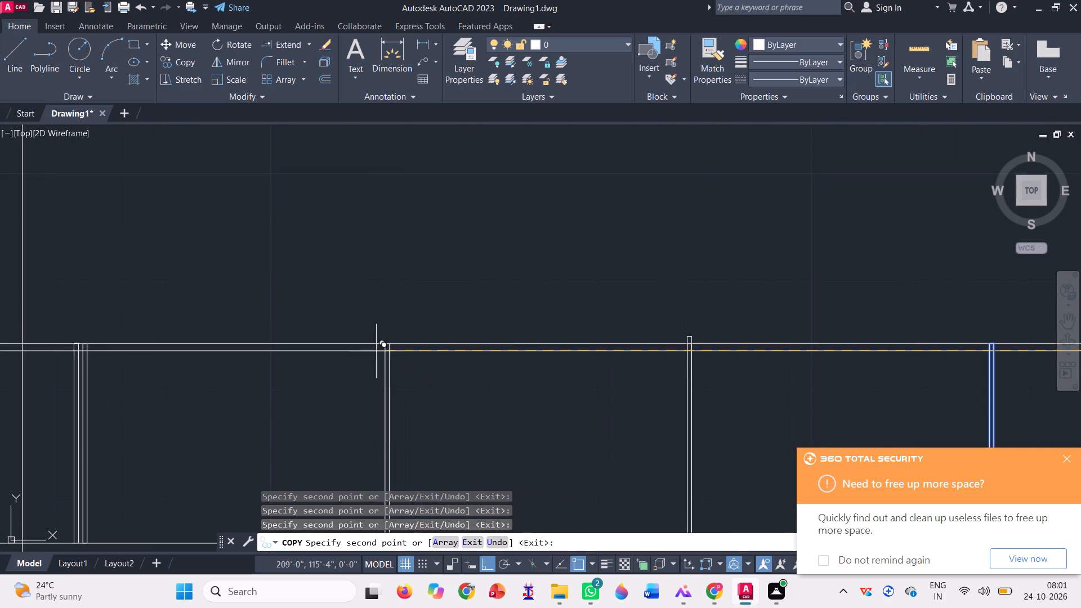
{"action": "scroll", "coordinate": [425, 326], "scroll_direction": "down", "scroll_amount": 1}
{"action": "key", "text": "space"}
Delete the misaligned divider copy that projects above the crossbar.
{"action": "scroll", "coordinate": [574, 312], "scroll_direction": "up", "scroll_amount": 3}
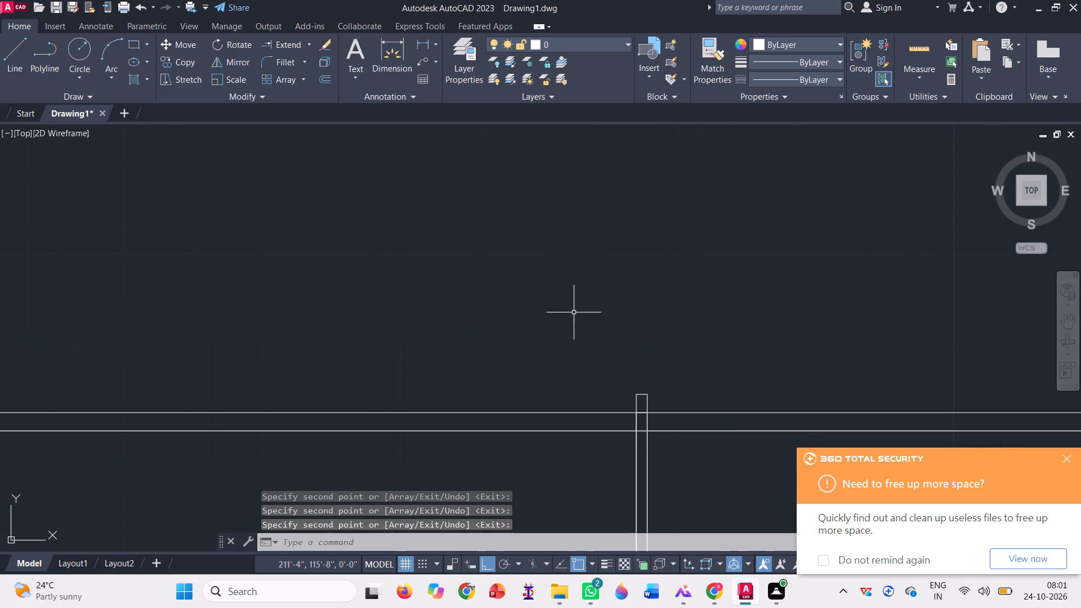
{"action": "left_click", "coordinate": [642, 400]}
{"action": "left_click", "coordinate": [623, 388]}
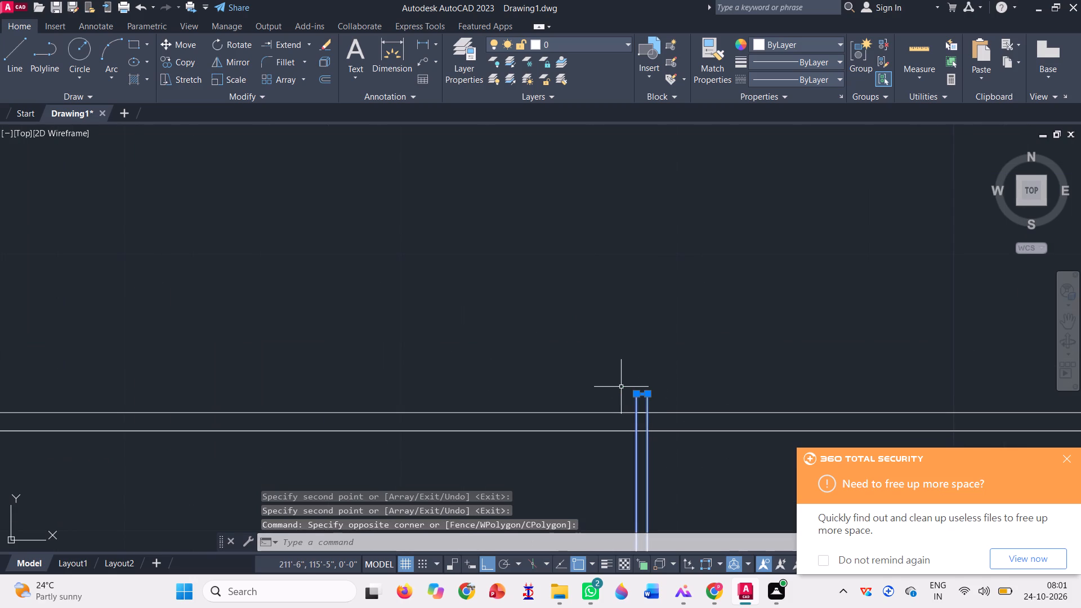
{"action": "key", "text": "Delete"}
Draw a very thin horizontal rectangle across the dividers, from the inner frame's right edge to its left edge, between the crossbar and bottom rectangle.
{"action": "scroll", "coordinate": [631, 392], "scroll_direction": "down", "scroll_amount": 2}
{"action": "scroll", "coordinate": [553, 404], "scroll_direction": "down", "scroll_amount": 3}
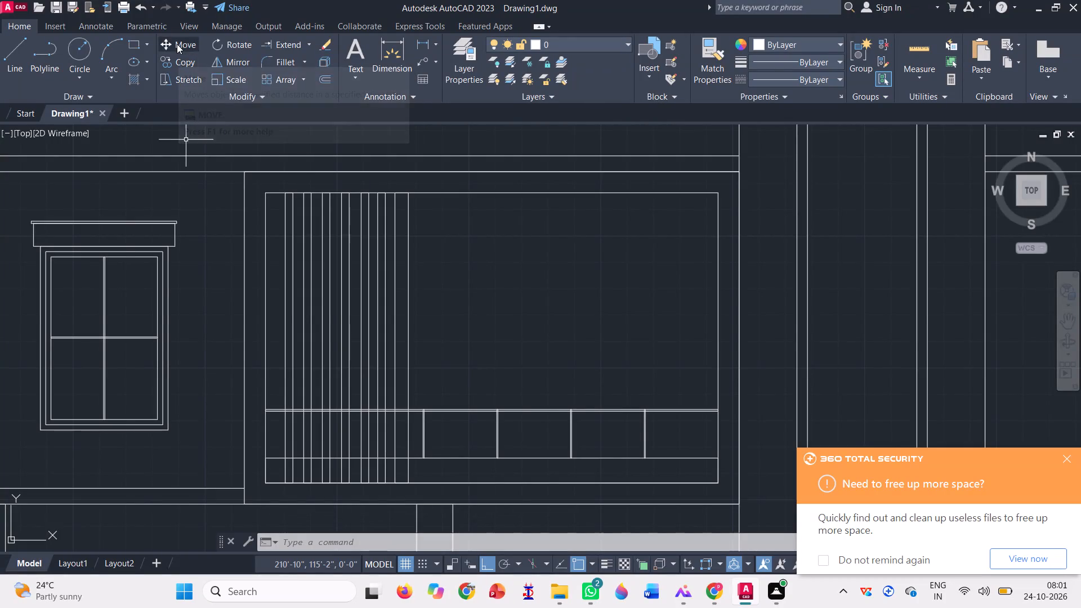
{"action": "left_click", "coordinate": [133, 41]}
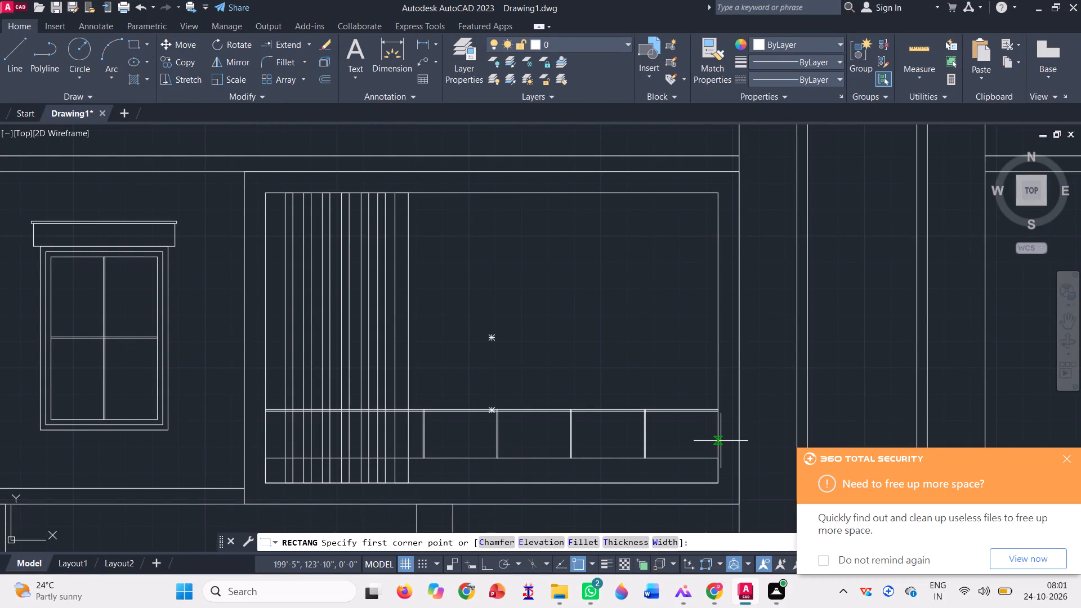
{"action": "scroll", "coordinate": [721, 441], "scroll_direction": "up", "scroll_amount": 3}
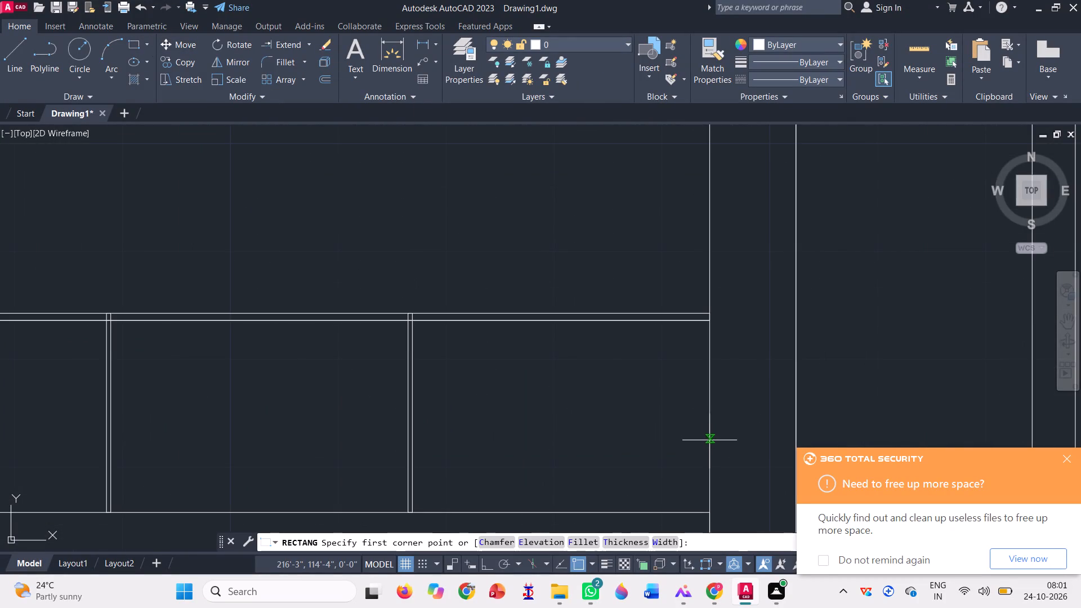
{"action": "left_click", "coordinate": [709, 449]}
{"action": "scroll", "coordinate": [738, 428], "scroll_direction": "down", "scroll_amount": 3}
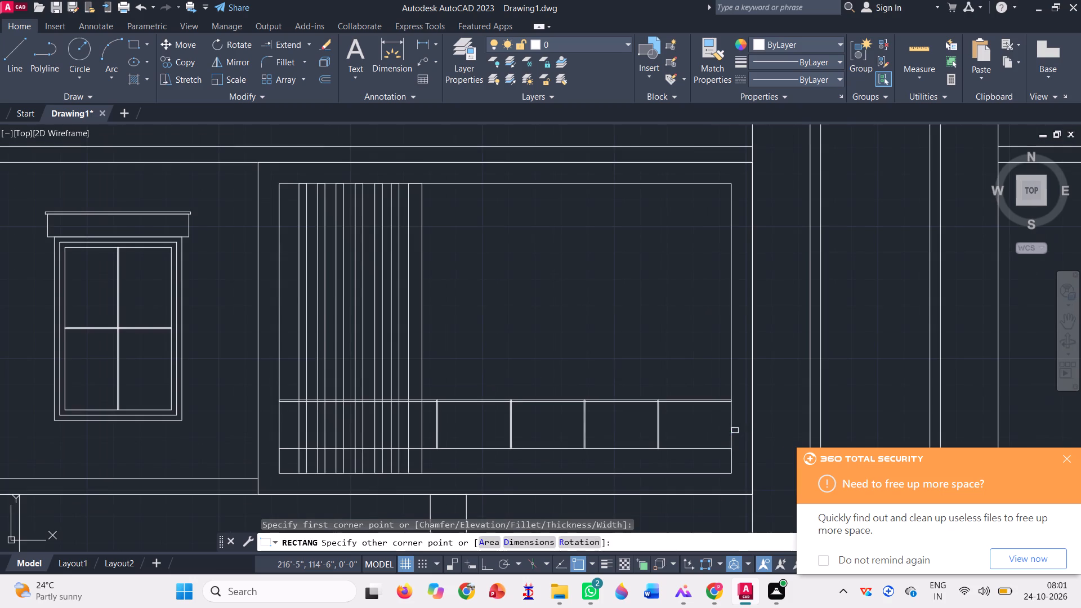
{"action": "scroll", "coordinate": [276, 437], "scroll_direction": "up", "scroll_amount": 3}
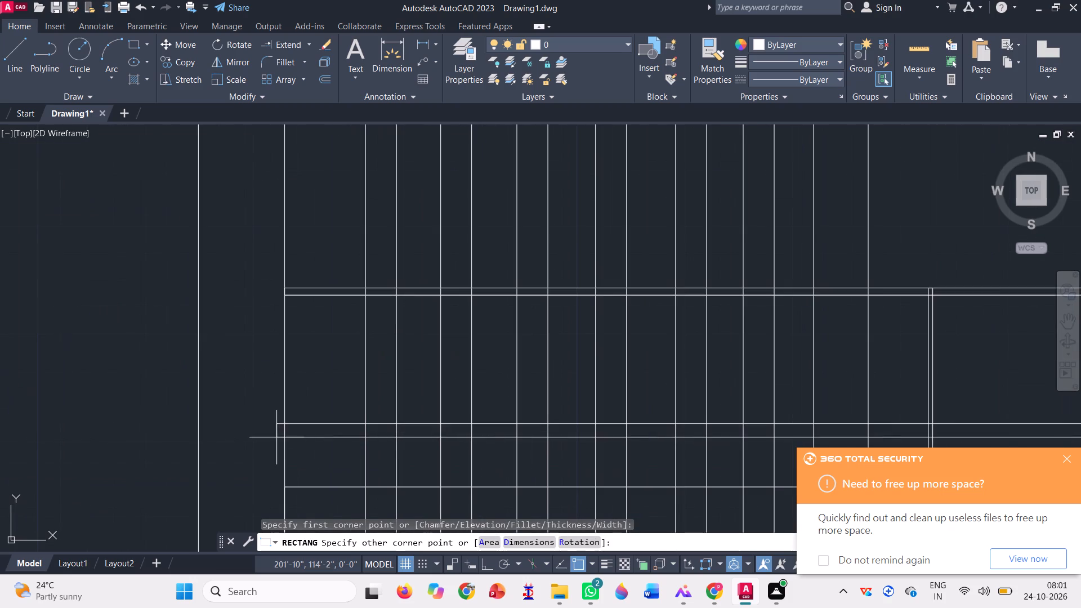
{"action": "scroll", "coordinate": [293, 422], "scroll_direction": "up", "scroll_amount": 4}
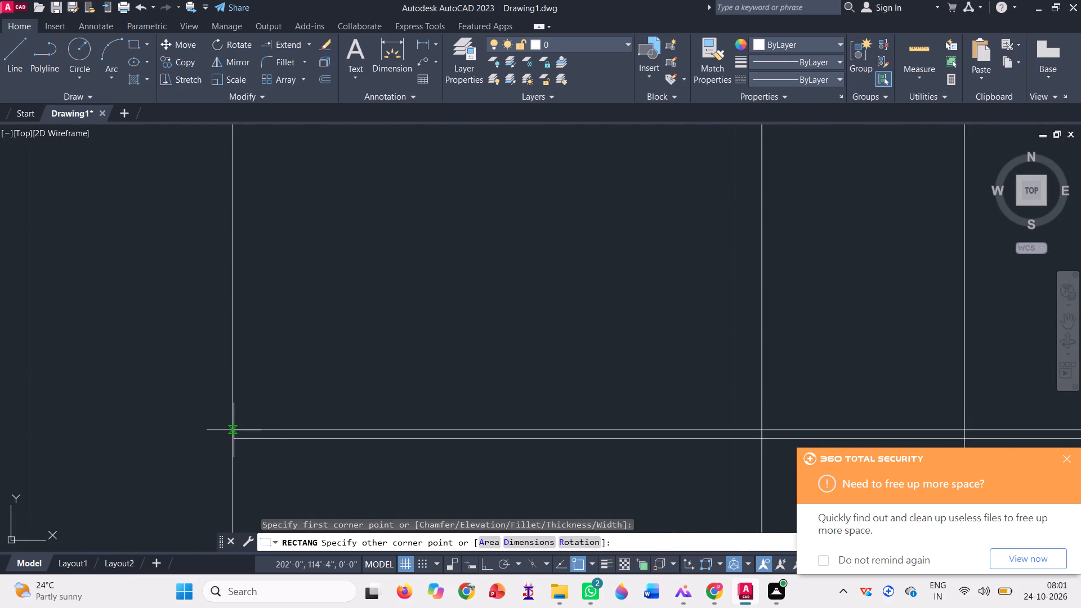
{"action": "scroll", "coordinate": [234, 430], "scroll_direction": "up", "scroll_amount": 3}
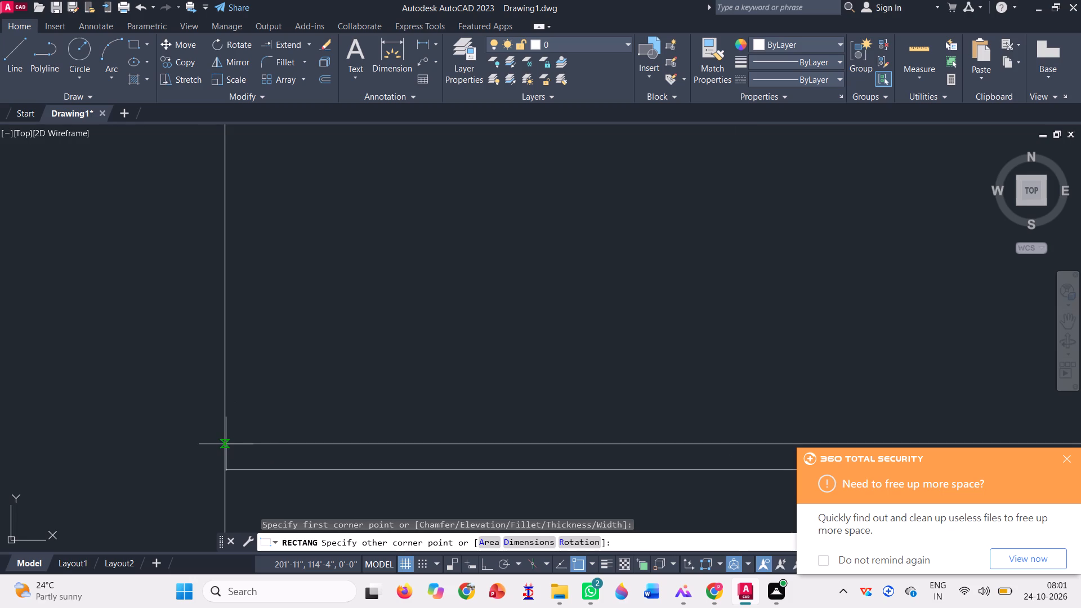
{"action": "scroll", "coordinate": [226, 444], "scroll_direction": "up", "scroll_amount": 2}
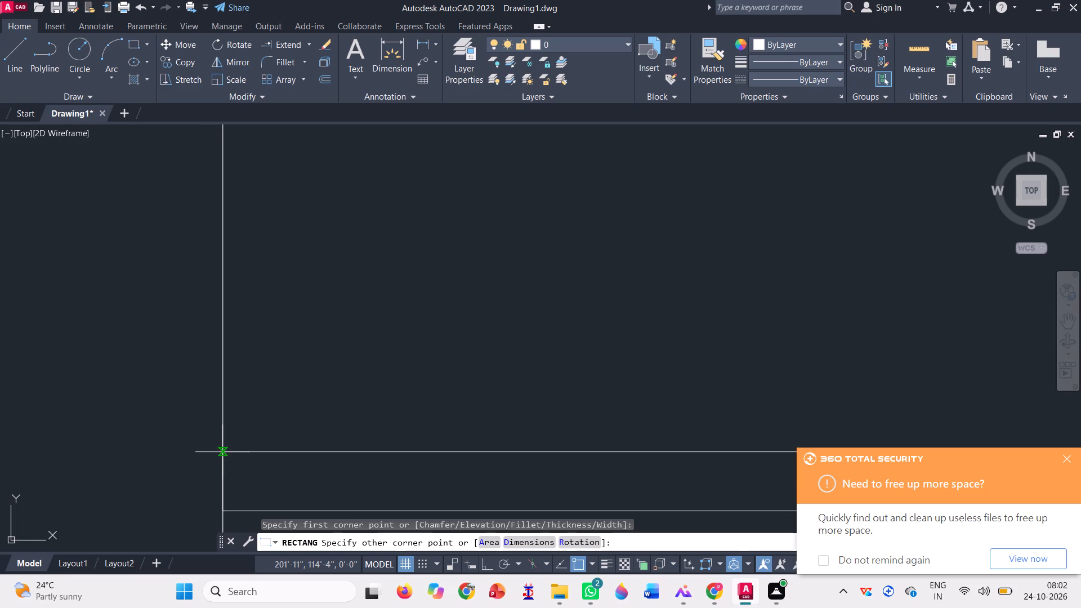
{"action": "left_click", "coordinate": [223, 452]}
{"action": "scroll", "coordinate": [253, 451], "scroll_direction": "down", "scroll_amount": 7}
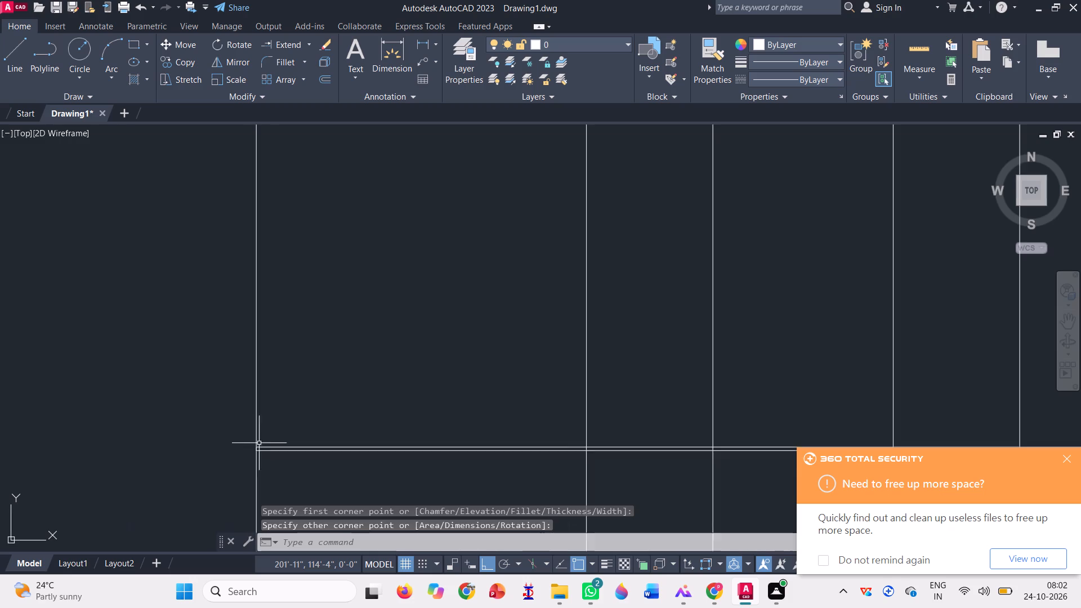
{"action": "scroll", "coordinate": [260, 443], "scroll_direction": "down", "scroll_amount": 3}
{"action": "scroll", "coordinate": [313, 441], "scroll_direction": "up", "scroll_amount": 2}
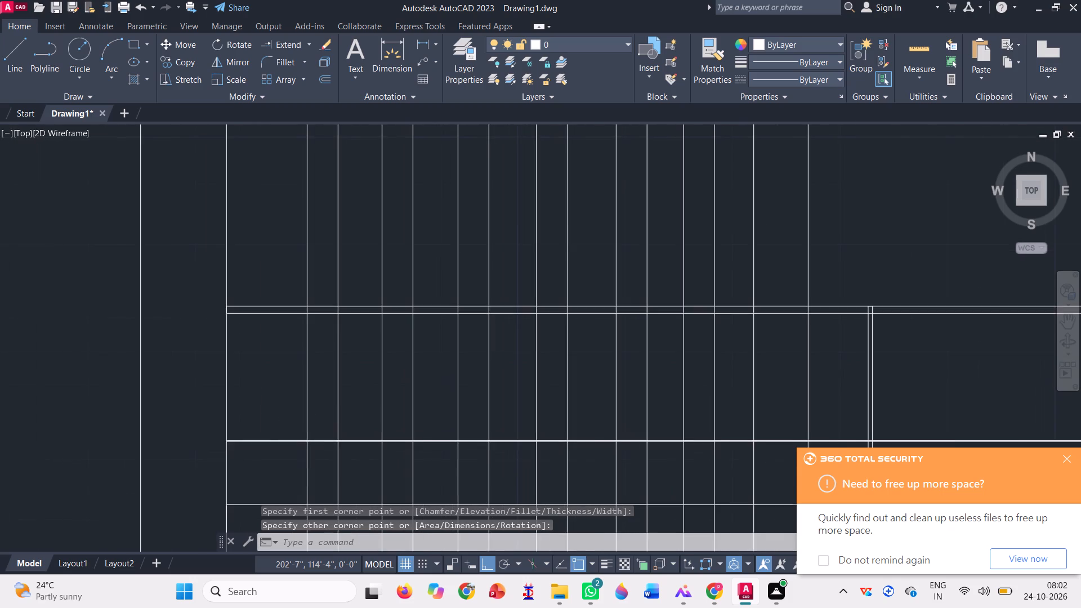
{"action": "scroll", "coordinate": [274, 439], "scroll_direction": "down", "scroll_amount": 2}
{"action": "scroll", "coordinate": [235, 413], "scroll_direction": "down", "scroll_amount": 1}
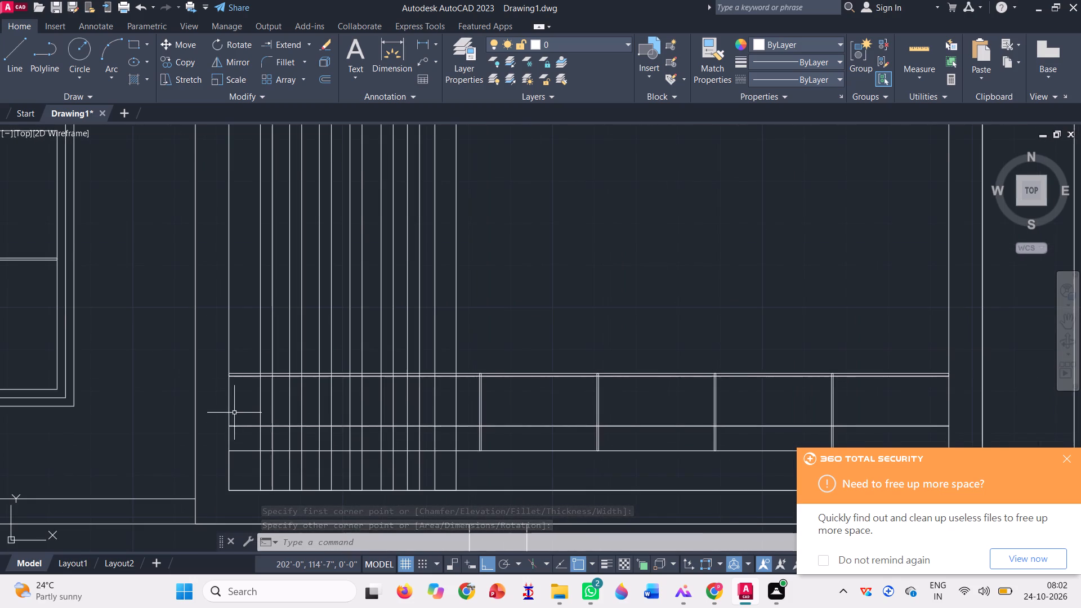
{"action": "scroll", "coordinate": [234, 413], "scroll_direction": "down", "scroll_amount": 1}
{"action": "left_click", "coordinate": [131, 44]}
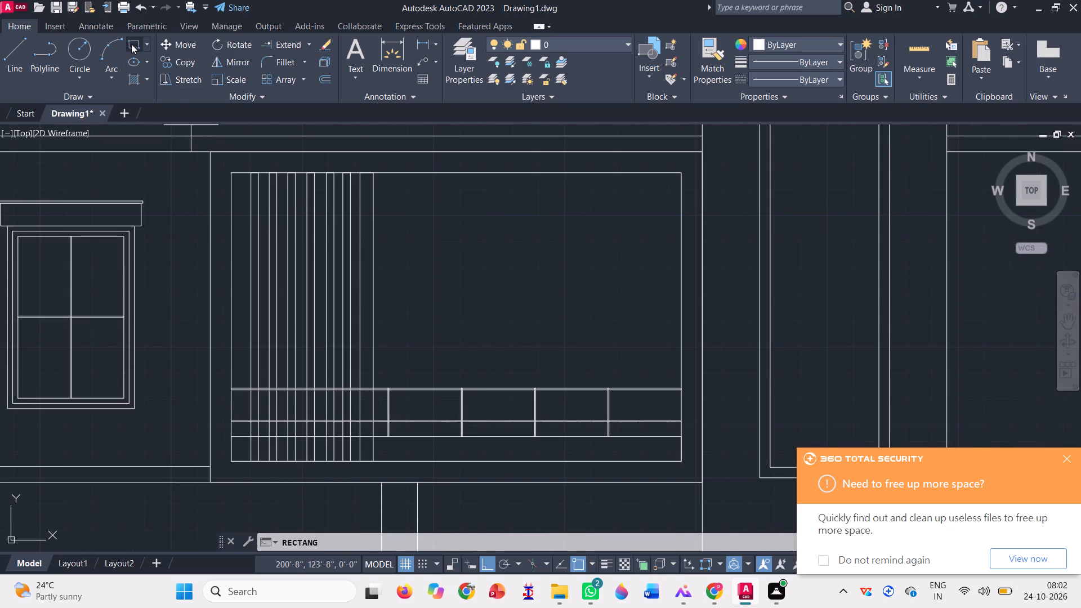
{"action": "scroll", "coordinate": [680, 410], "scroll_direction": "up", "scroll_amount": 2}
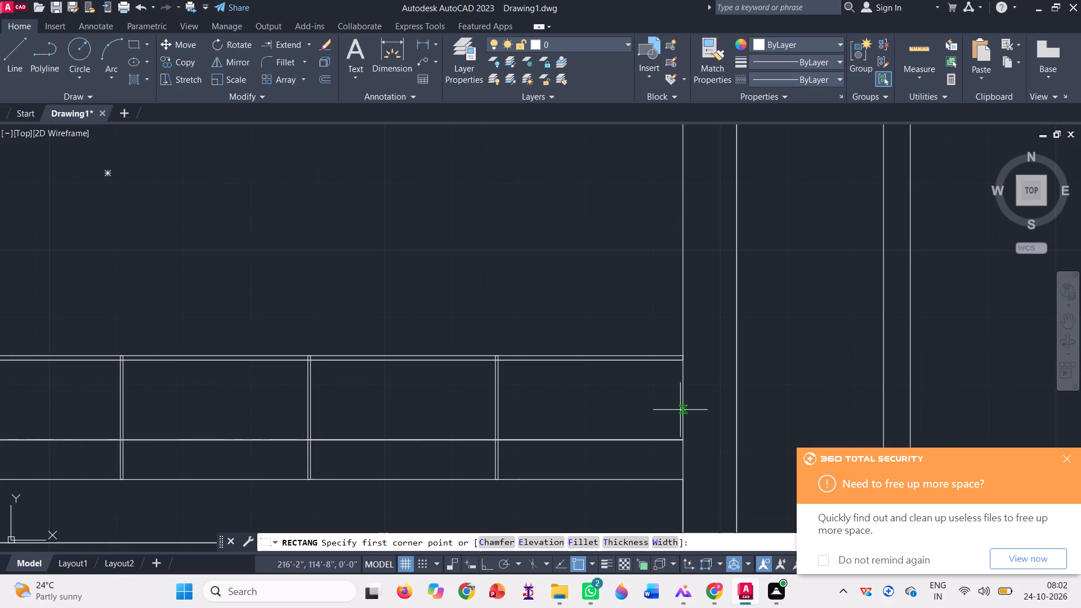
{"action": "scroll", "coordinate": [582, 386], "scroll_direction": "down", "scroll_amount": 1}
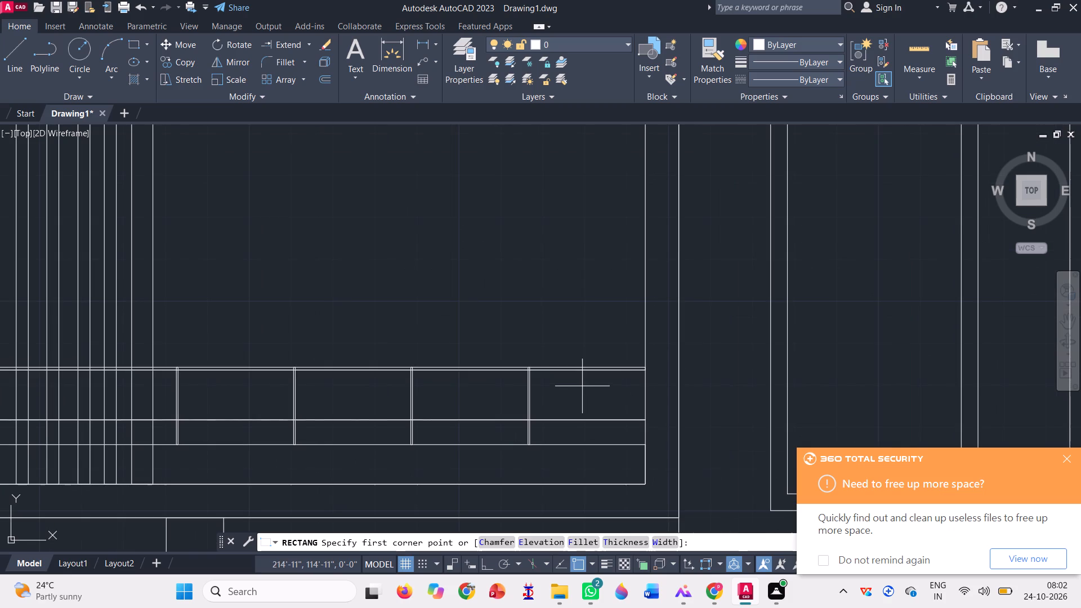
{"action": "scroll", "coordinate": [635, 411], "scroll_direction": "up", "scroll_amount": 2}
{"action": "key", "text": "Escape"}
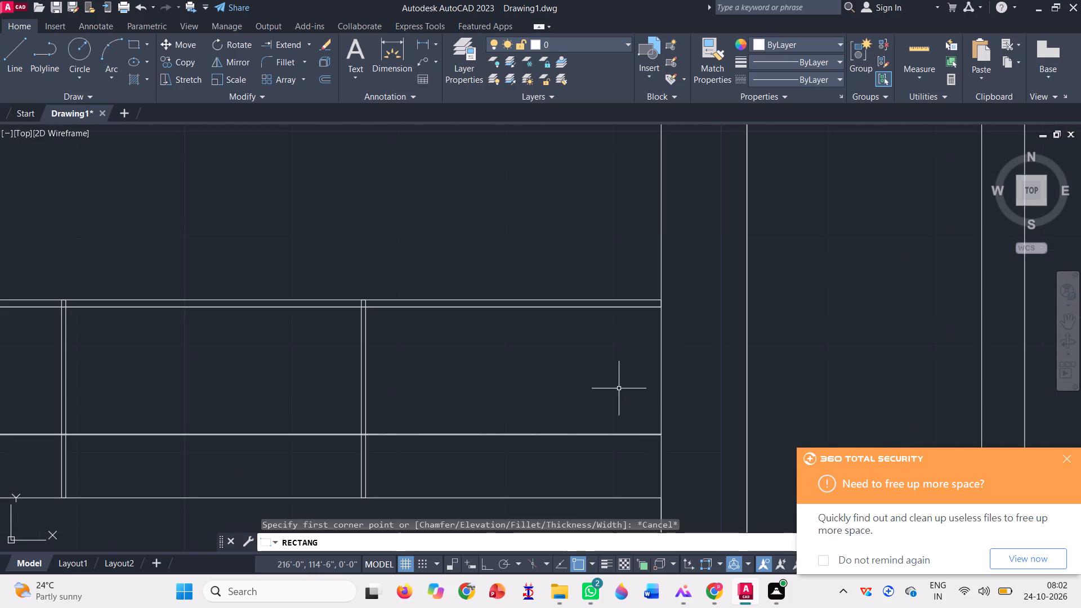
Copy the thin horizontal rectangle straight up from its right end, to about halfway between it and the crossbar.
{"action": "scroll", "coordinate": [606, 382], "scroll_direction": "down", "scroll_amount": 2}
{"action": "key", "text": "v"}
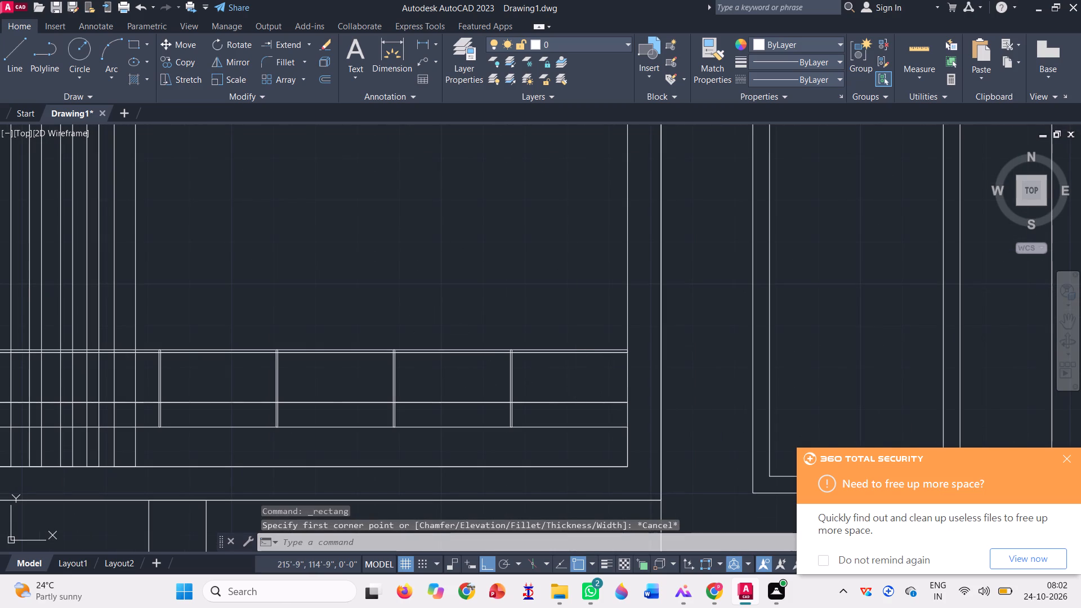
{"action": "key", "text": "BackSpace"}
{"action": "type", "text": "co"}
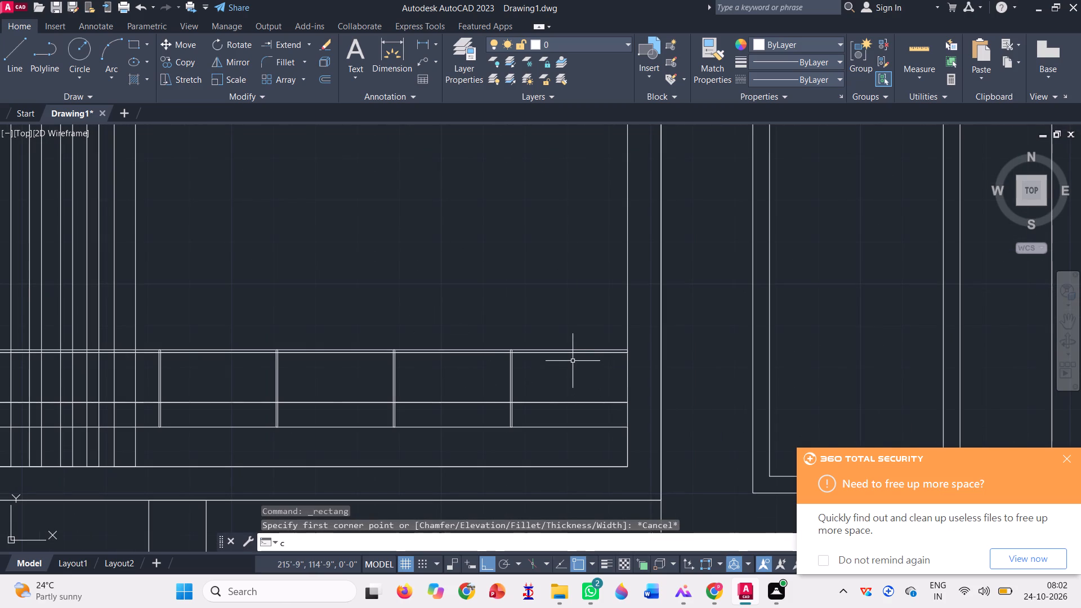
{"action": "key", "text": "space"}
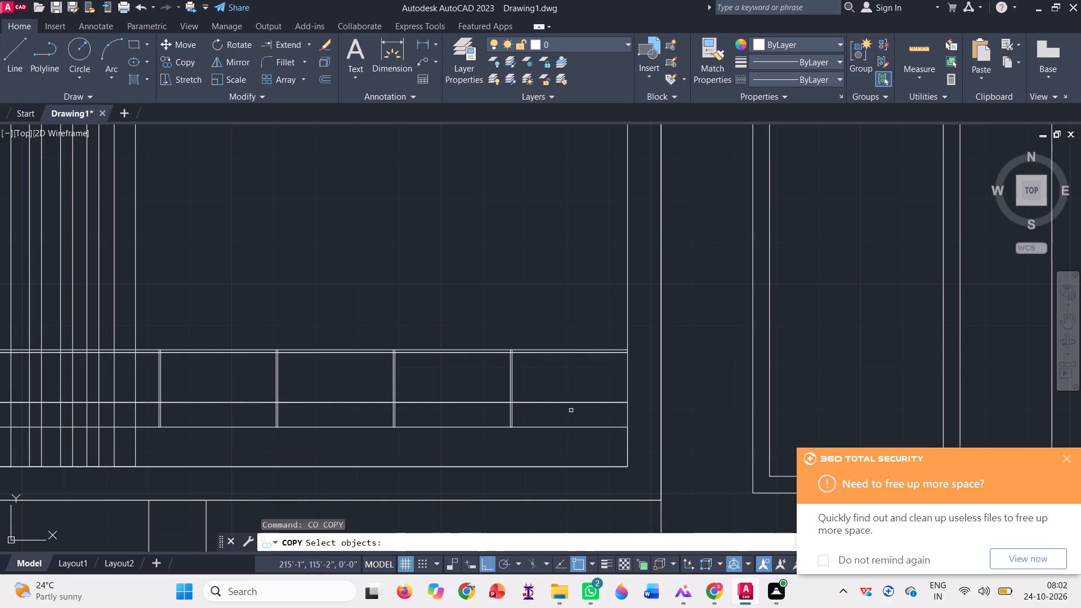
{"action": "left_click", "coordinate": [571, 412]}
{"action": "left_click", "coordinate": [552, 388]}
{"action": "key", "text": "space"}
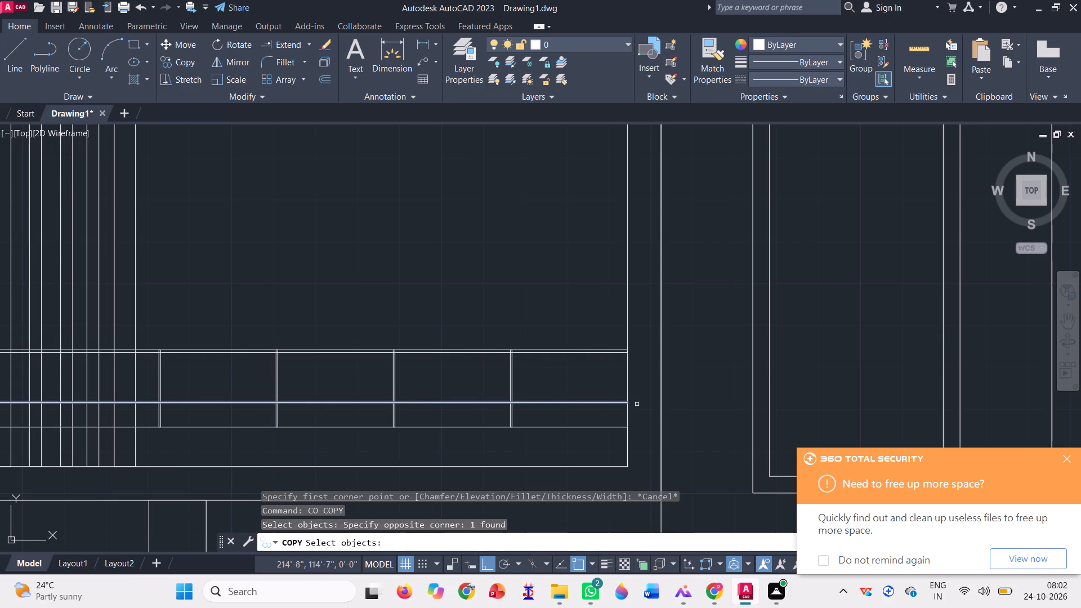
{"action": "scroll", "coordinate": [621, 402], "scroll_direction": "up", "scroll_amount": 4}
{"action": "scroll", "coordinate": [669, 403], "scroll_direction": "up", "scroll_amount": 4}
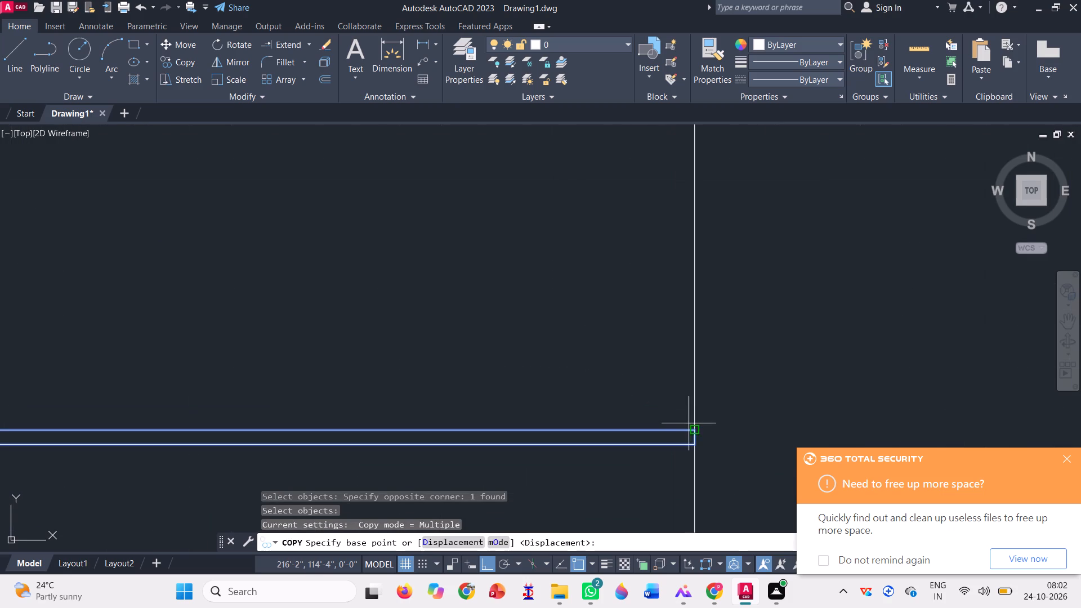
{"action": "left_click", "coordinate": [694, 434]}
{"action": "scroll", "coordinate": [694, 435], "scroll_direction": "down", "scroll_amount": 5}
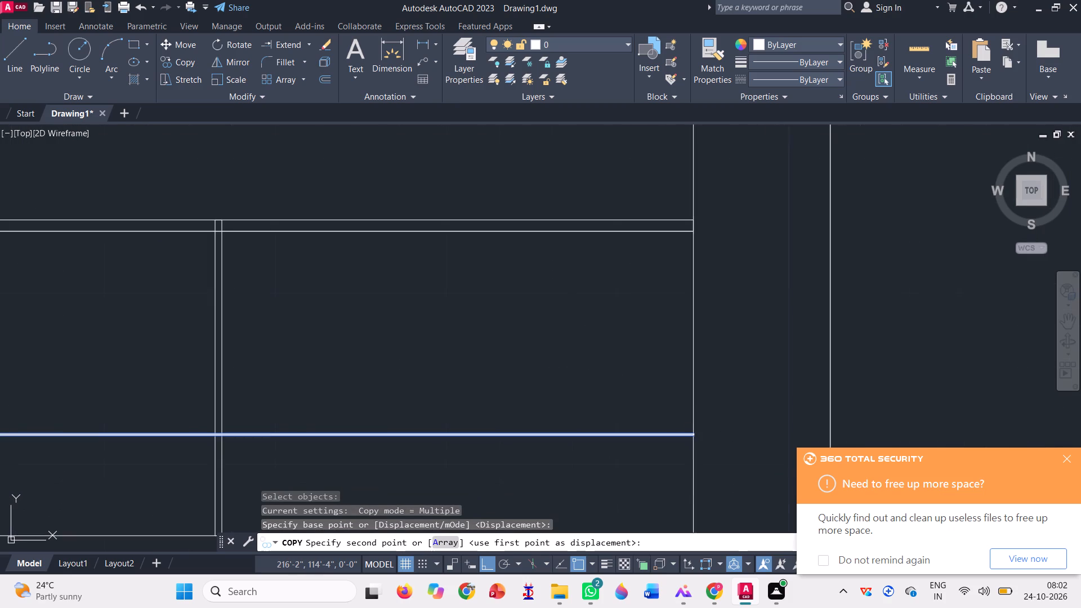
{"action": "scroll", "coordinate": [694, 435], "scroll_direction": "down", "scroll_amount": 1}
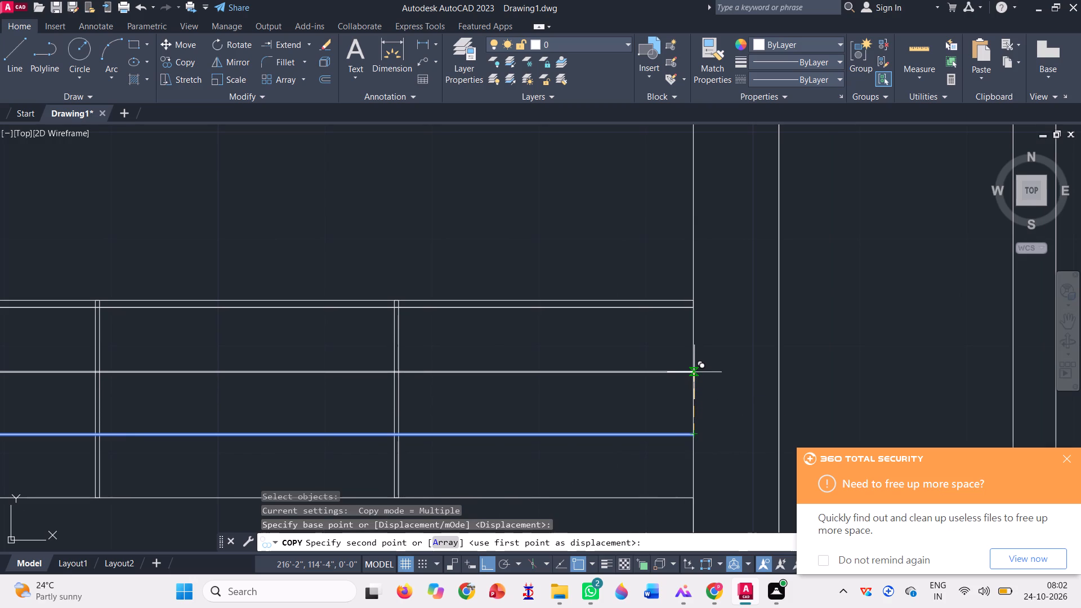
{"action": "left_click", "coordinate": [694, 372]}
{"action": "scroll", "coordinate": [564, 405], "scroll_direction": "down", "scroll_amount": 5}
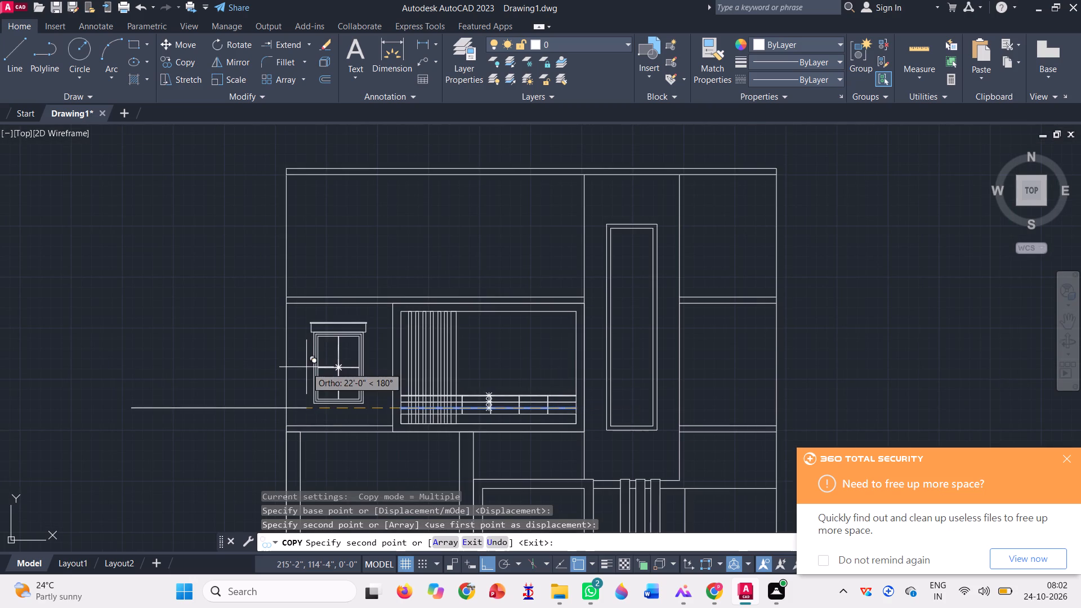
Draw connected lines from the slab–tower corner above the large frame: about 5' up, about 3'-11" left, sloping down to the slab's lower line.
{"action": "key", "text": "Escape"}
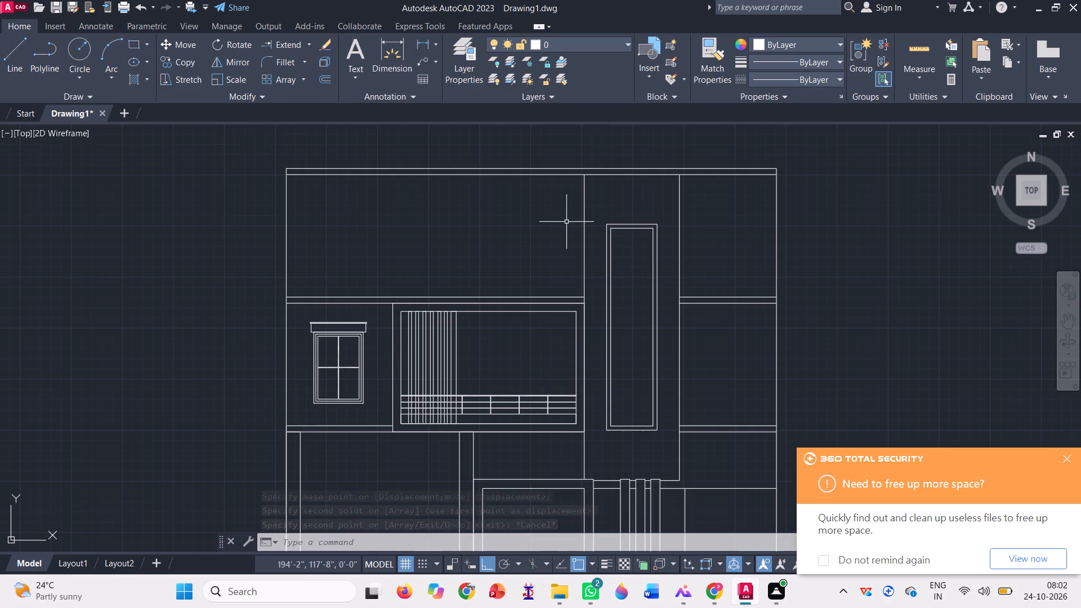
{"action": "left_click", "coordinate": [16, 62]}
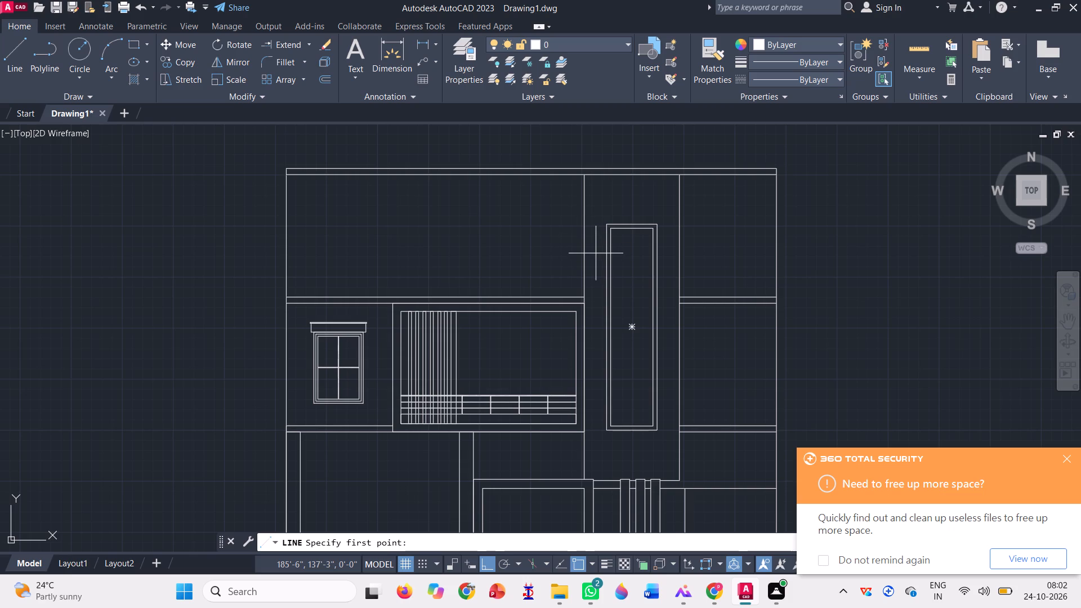
{"action": "left_click", "coordinate": [587, 303]}
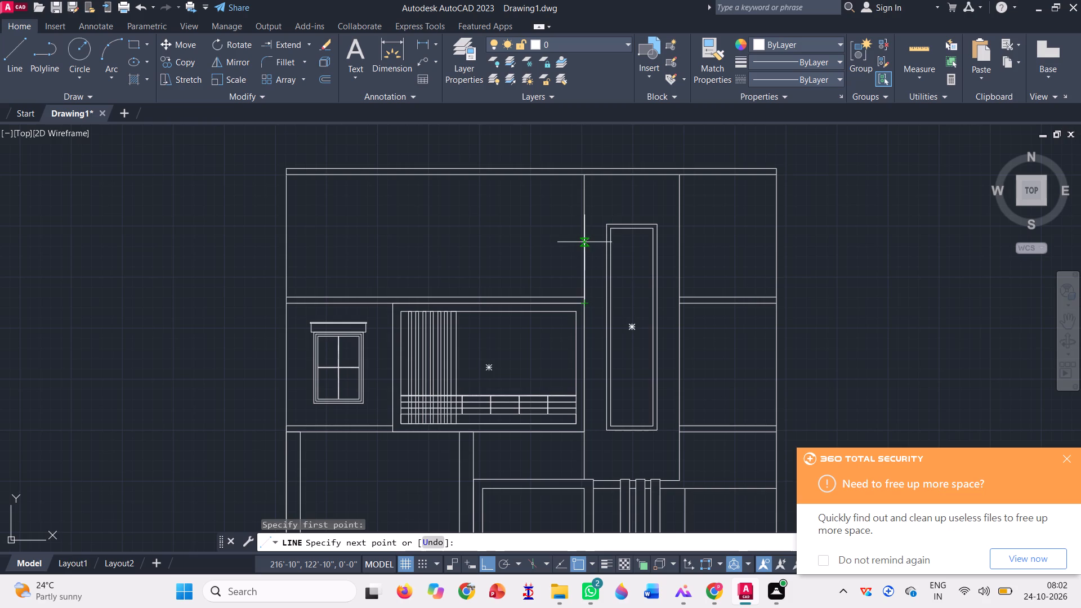
{"action": "left_click", "coordinate": [584, 242]}
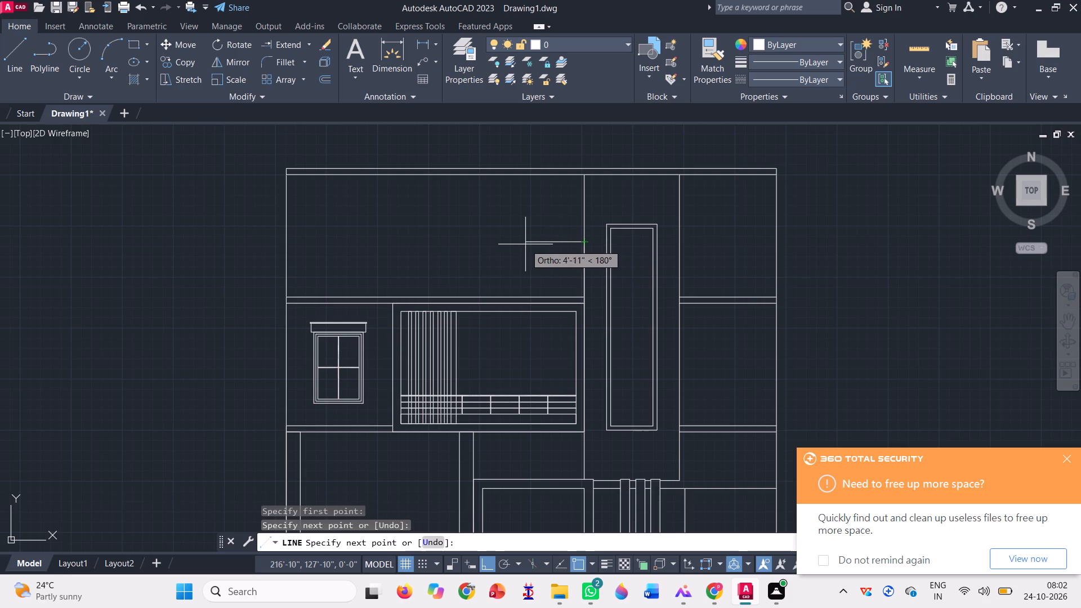
{"action": "left_click", "coordinate": [535, 244]}
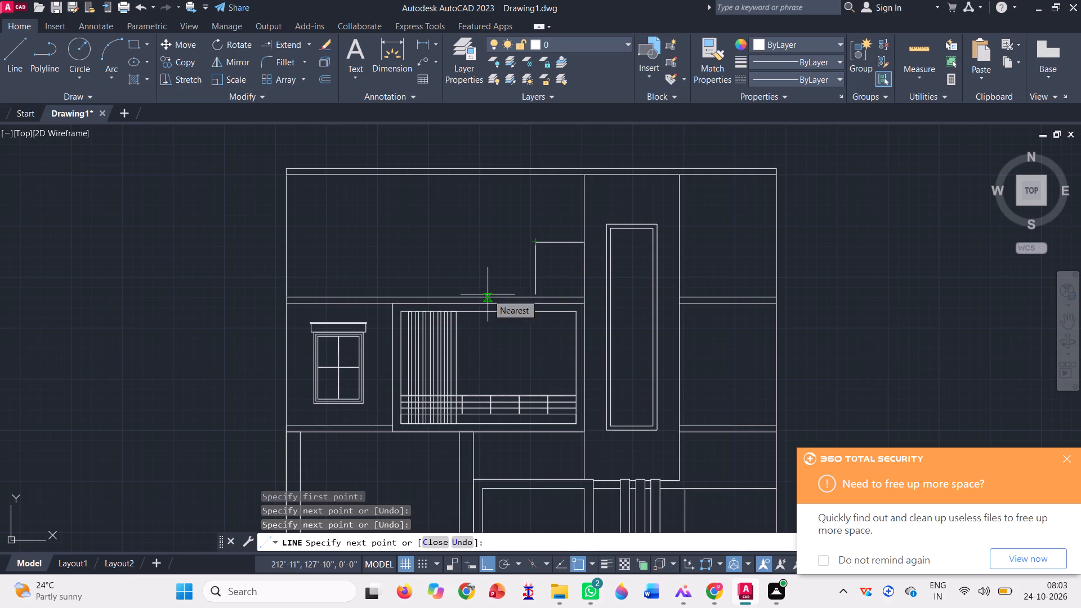
{"action": "scroll", "coordinate": [483, 293], "scroll_direction": "up", "scroll_amount": 2}
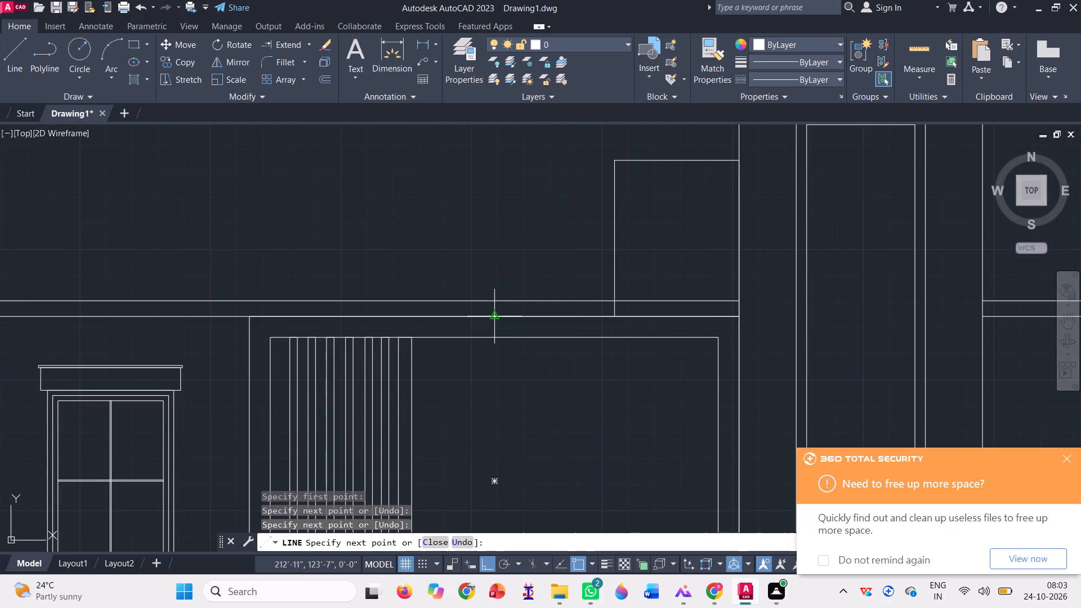
{"action": "left_click", "coordinate": [498, 316]}
{"action": "scroll", "coordinate": [498, 316], "scroll_direction": "down", "scroll_amount": 1}
{"action": "scroll", "coordinate": [488, 234], "scroll_direction": "down", "scroll_amount": 1}
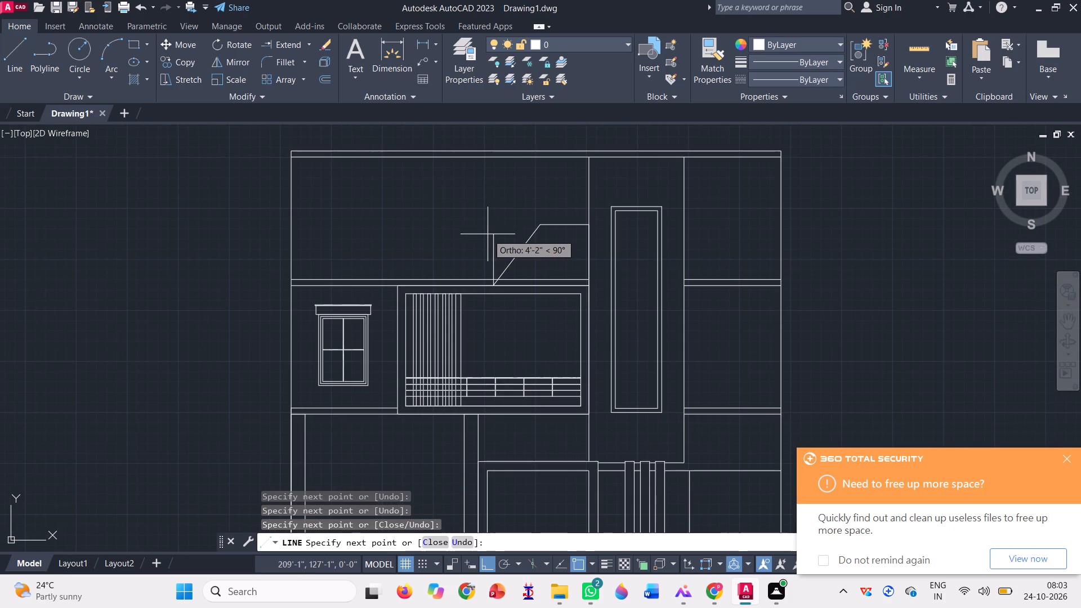
{"action": "key", "text": "space"}
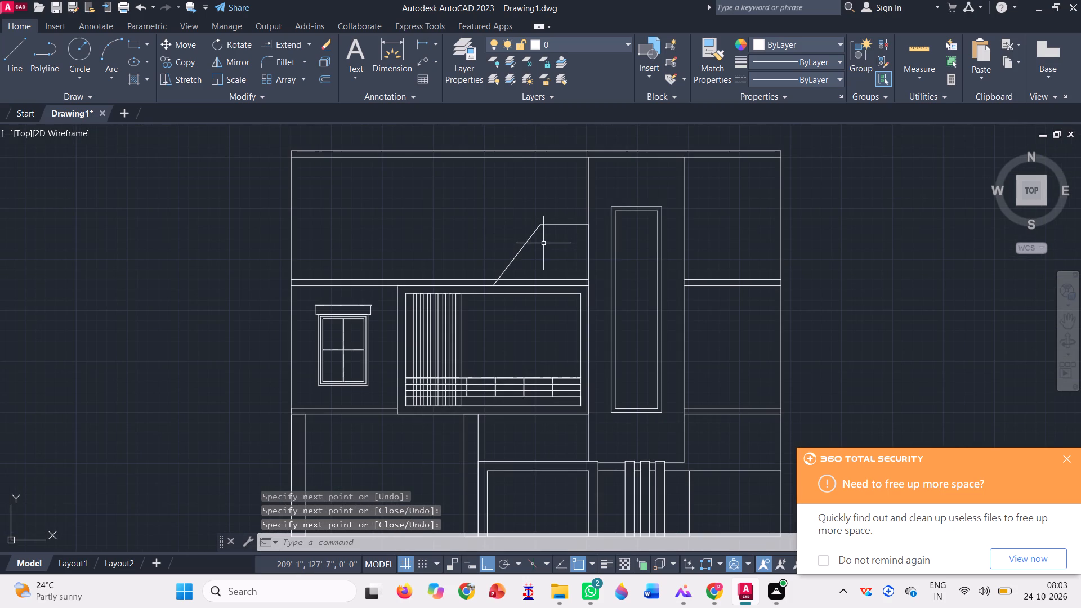
Join the sloped line and the short horizontal line above the large frame into one polyline.
{"action": "left_click", "coordinate": [550, 243]}
{"action": "left_click", "coordinate": [525, 220]}
{"action": "key", "text": "j"}
{"action": "key", "text": "Return"}
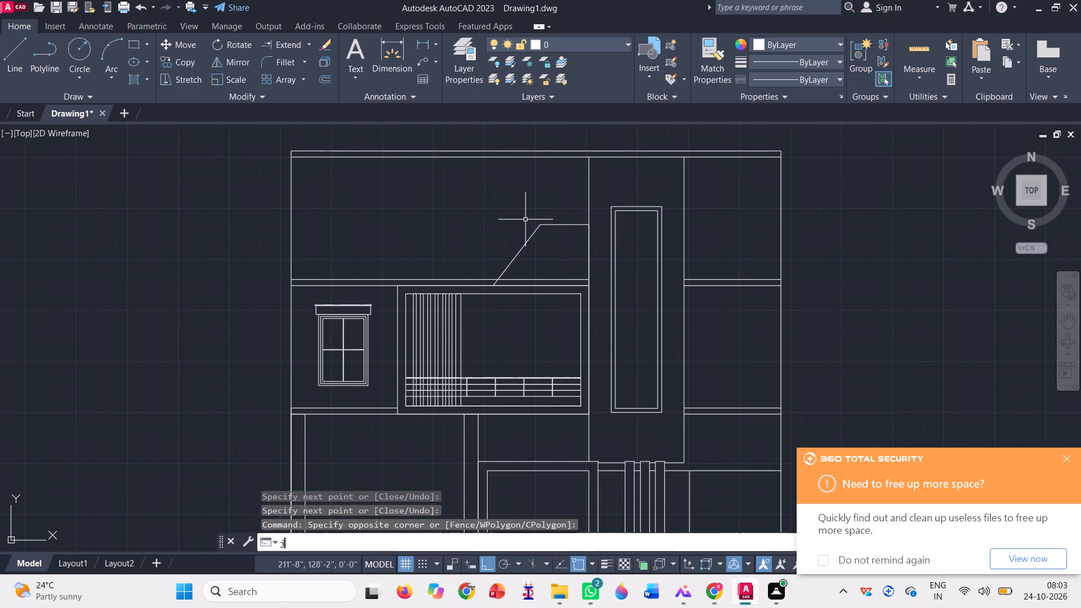
Offset the joined sloped polyline by 2" to both its inner and outer sides.
{"action": "left_click", "coordinate": [322, 77]}
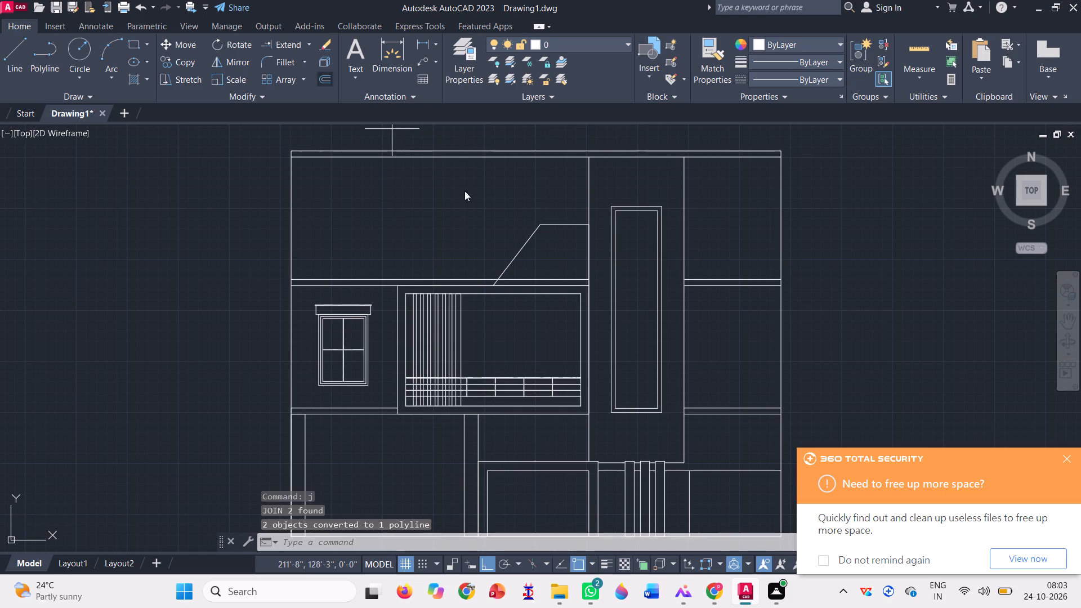
{"action": "key", "text": "space"}
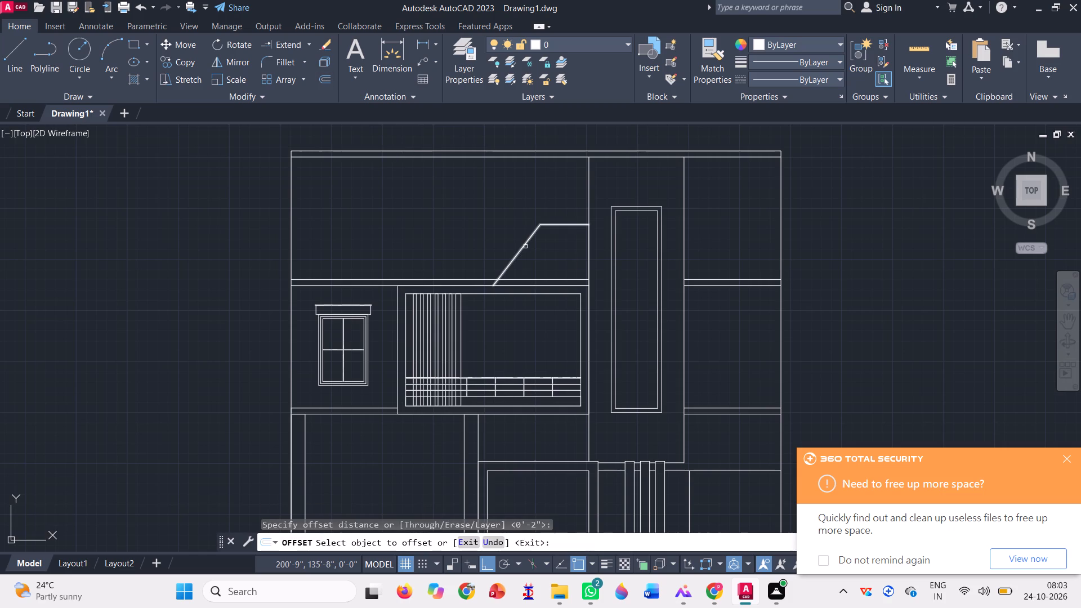
{"action": "left_click", "coordinate": [525, 247]}
{"action": "left_click", "coordinate": [476, 222]}
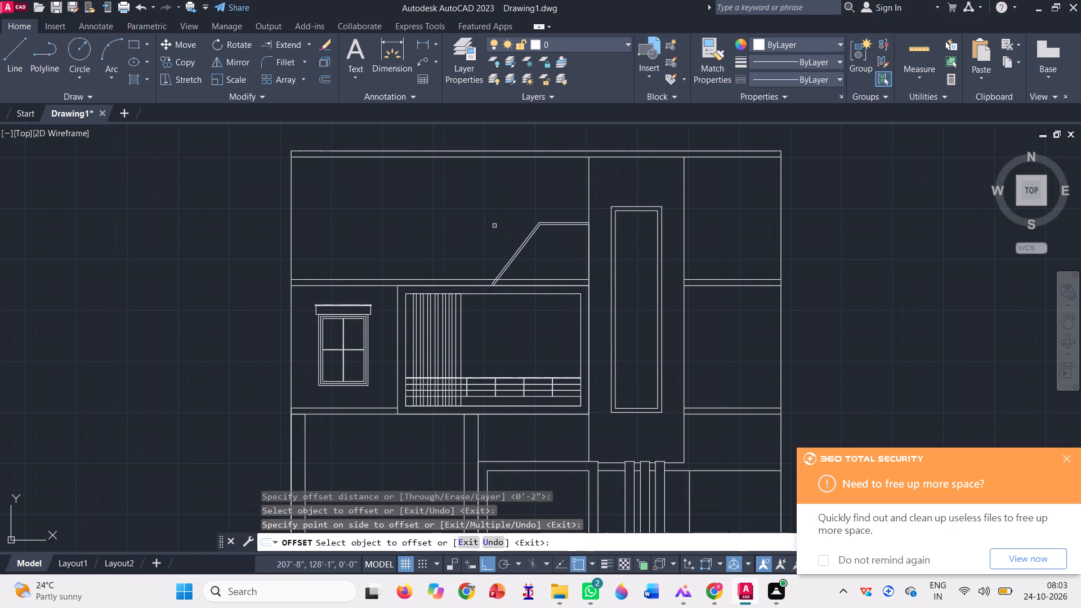
{"action": "scroll", "coordinate": [538, 236], "scroll_direction": "up", "scroll_amount": 3}
{"action": "left_click", "coordinate": [507, 217]}
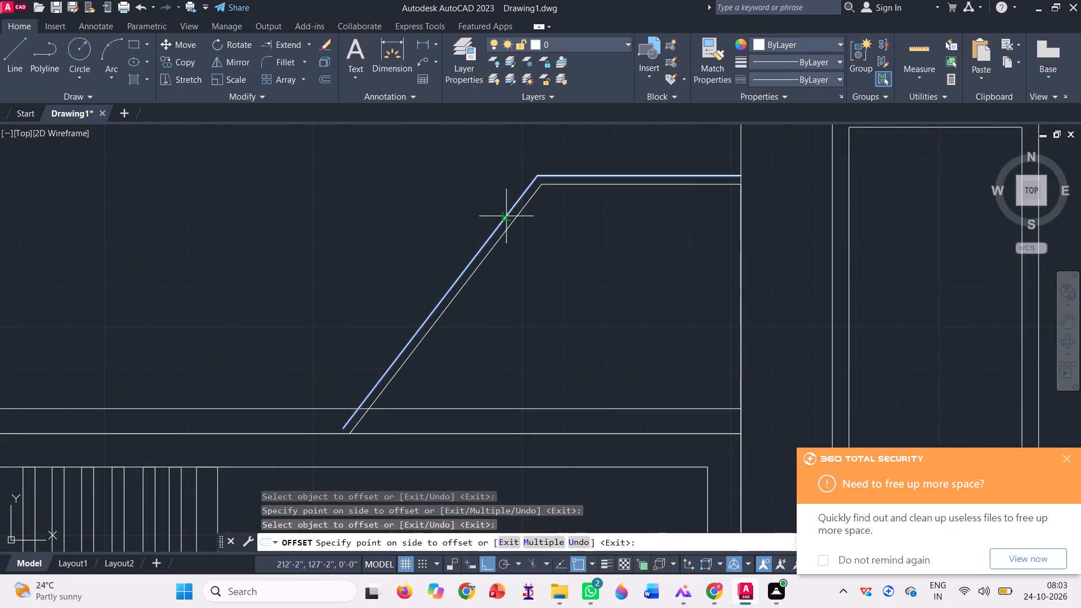
{"action": "left_click", "coordinate": [489, 218]}
{"action": "key", "text": "Escape"}
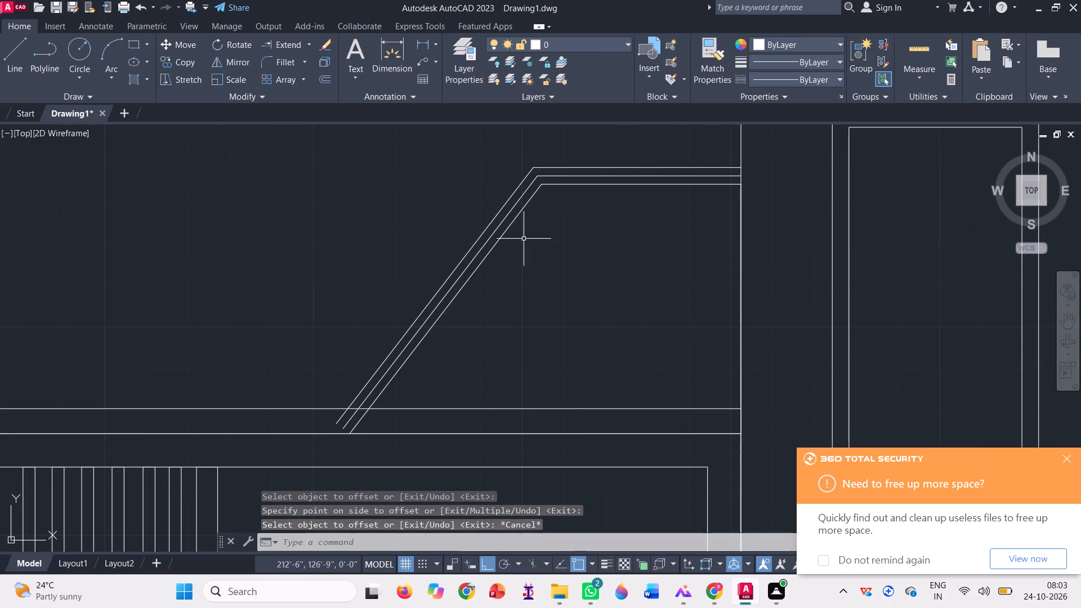
Delete the original middle polyline between the two offset copies.
{"action": "left_click", "coordinate": [499, 225]}
{"action": "key", "text": "Delete"}
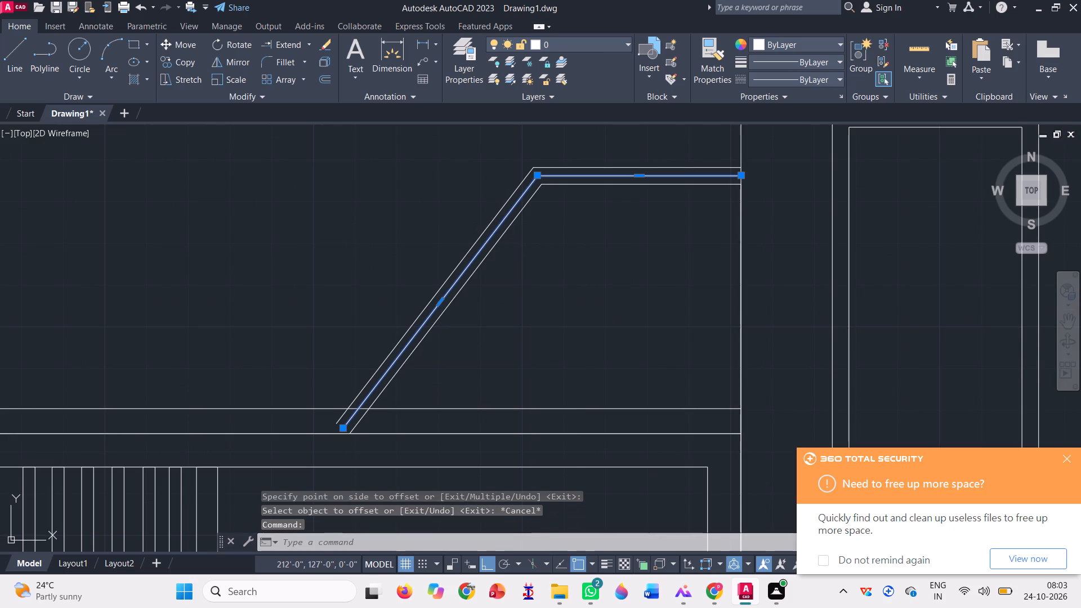
Extend the lower end of the outer sloped polyline to the slab's lower line above the large frame.
{"action": "scroll", "coordinate": [531, 258], "scroll_direction": "down", "scroll_amount": 2}
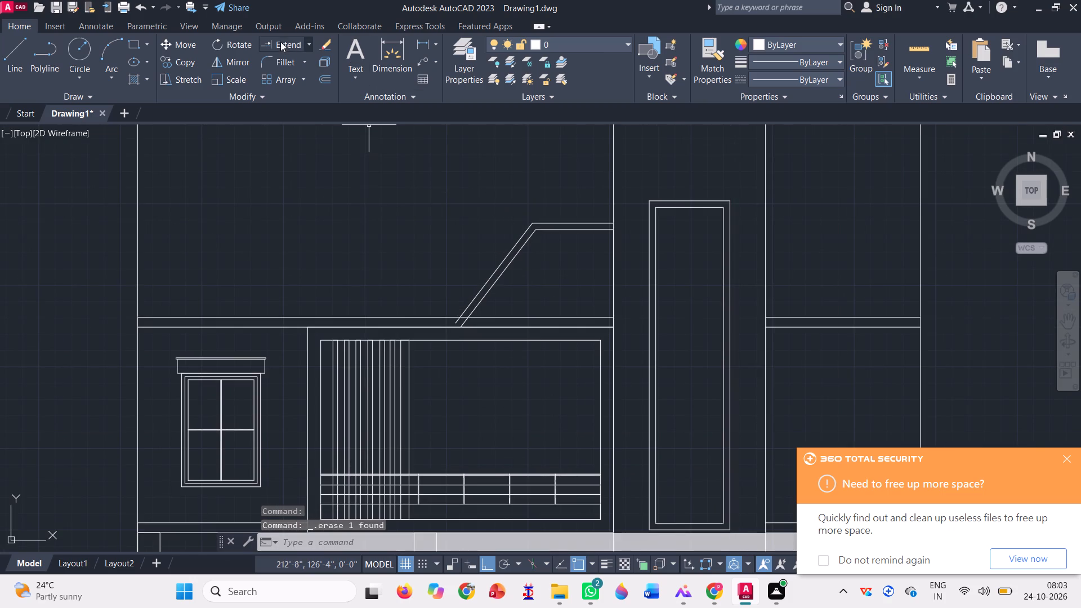
{"action": "left_click", "coordinate": [280, 42]}
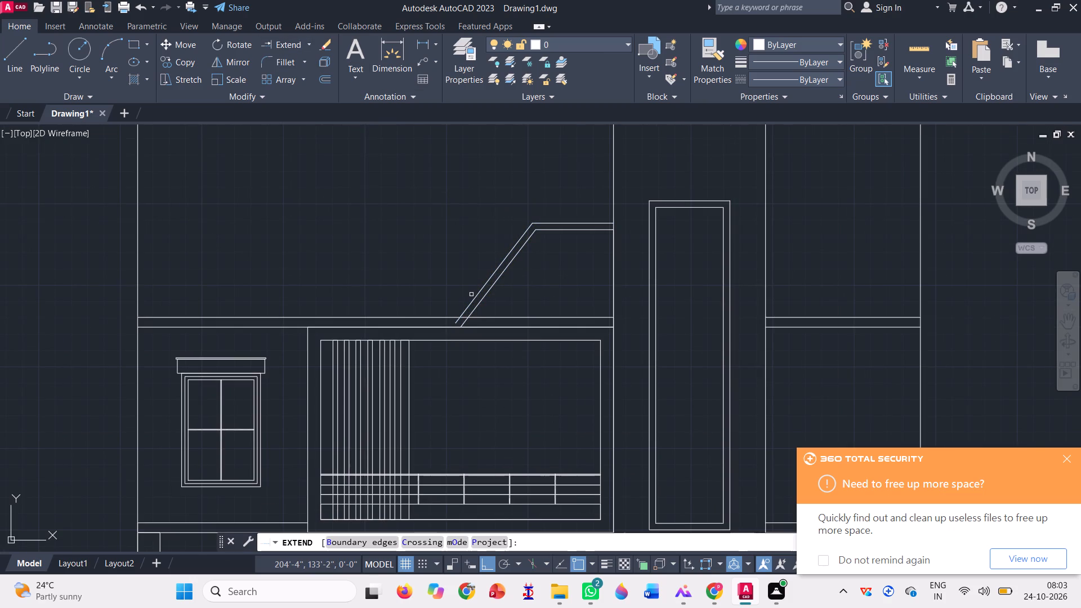
{"action": "left_click", "coordinate": [476, 297]}
{"action": "key", "text": "Escape"}
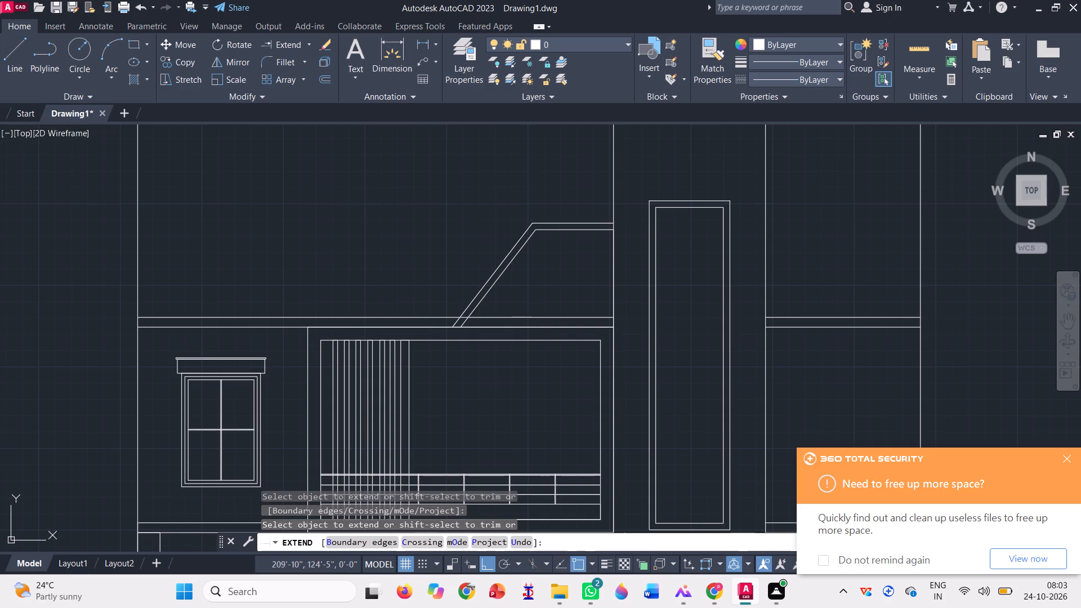
Trim the slab's upper line between the two sloped lines and from the slope across to the tower's left edge.
{"action": "left_click", "coordinate": [308, 47]}
{"action": "left_click", "coordinate": [306, 61]}
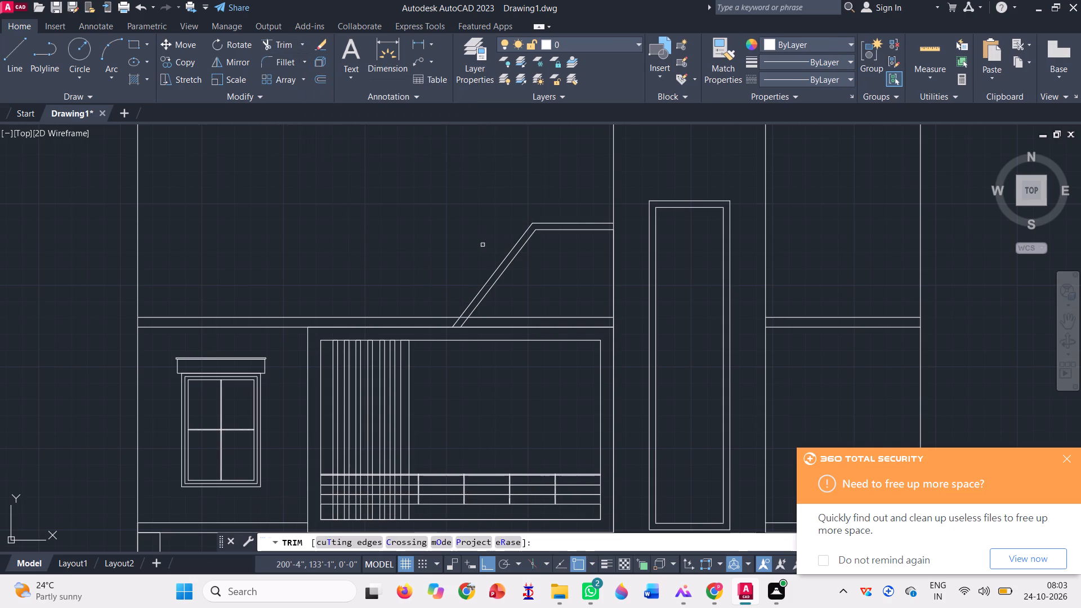
{"action": "scroll", "coordinate": [453, 326], "scroll_direction": "up", "scroll_amount": 3}
{"action": "scroll", "coordinate": [498, 282], "scroll_direction": "up", "scroll_amount": 1}
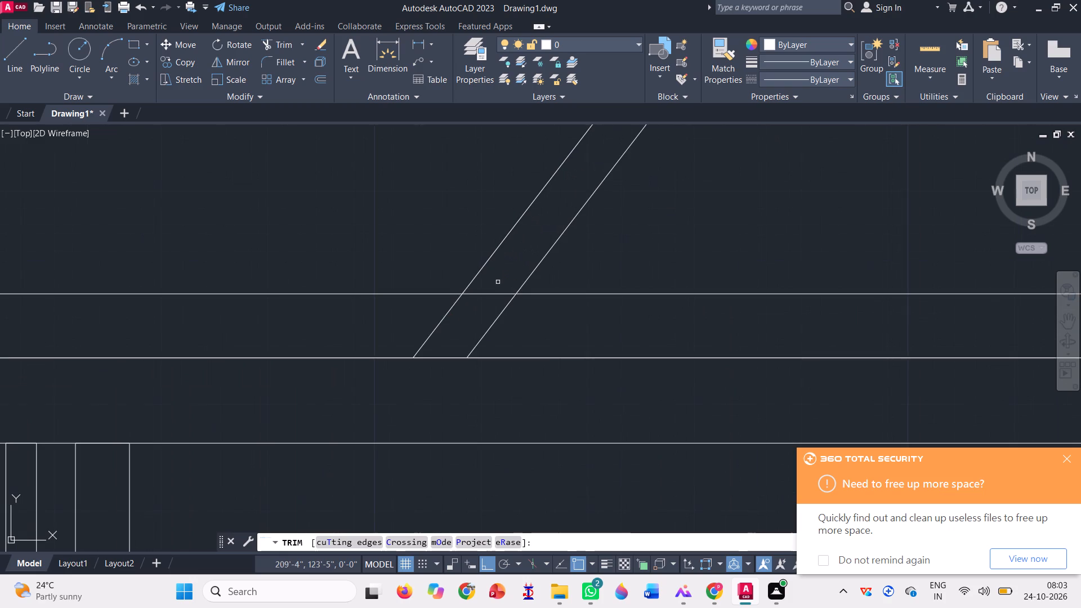
{"action": "left_click", "coordinate": [497, 291]}
{"action": "left_click", "coordinate": [493, 309]}
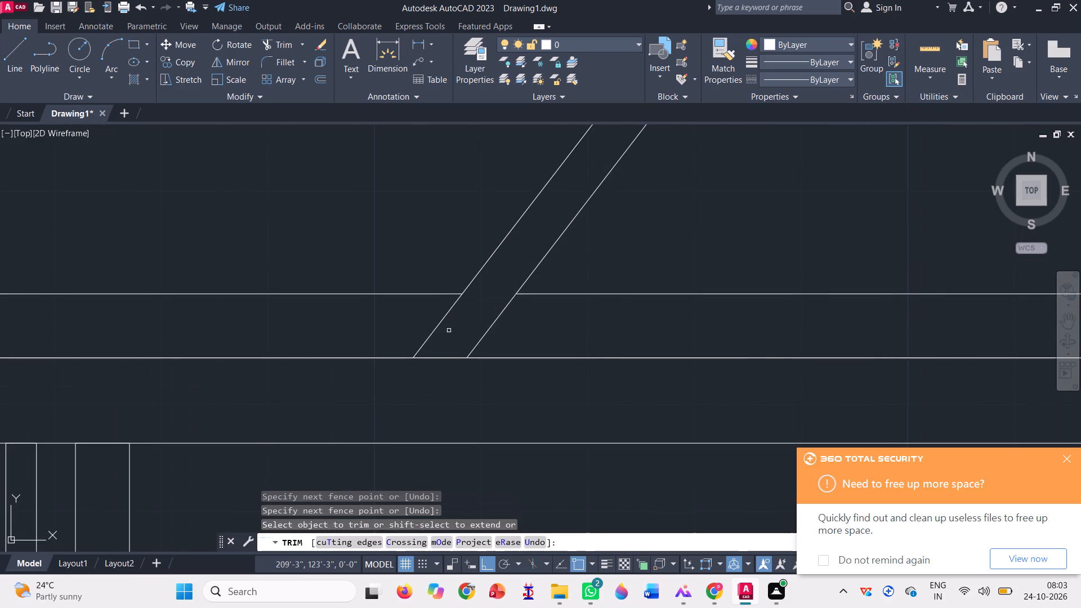
{"action": "scroll", "coordinate": [447, 320], "scroll_direction": "down", "scroll_amount": 2}
{"action": "left_click", "coordinate": [542, 312]}
{"action": "left_click", "coordinate": [549, 306]}
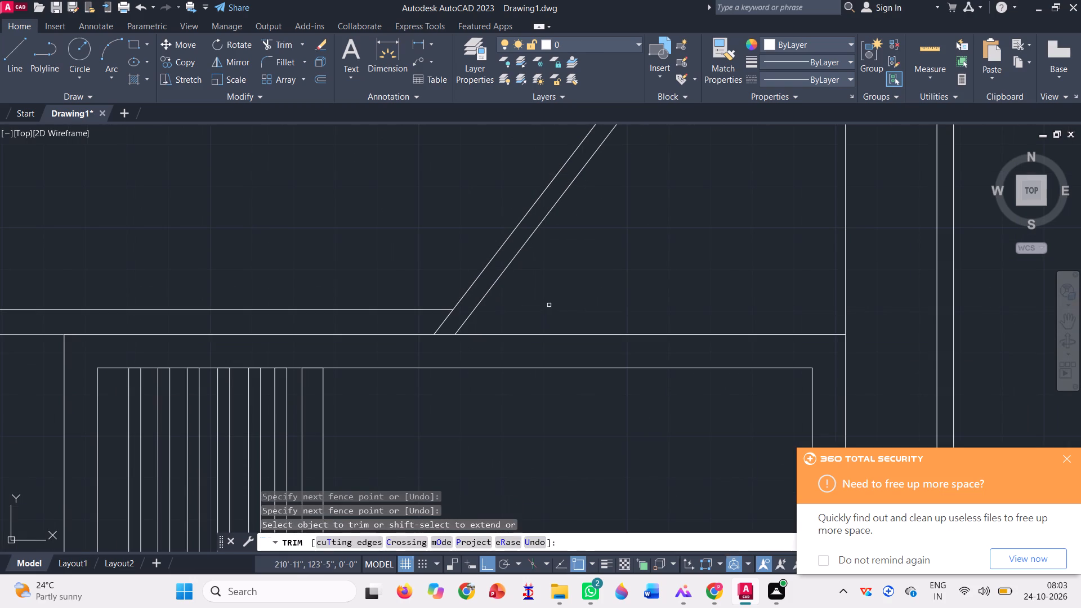
{"action": "scroll", "coordinate": [496, 327], "scroll_direction": "down", "scroll_amount": 2}
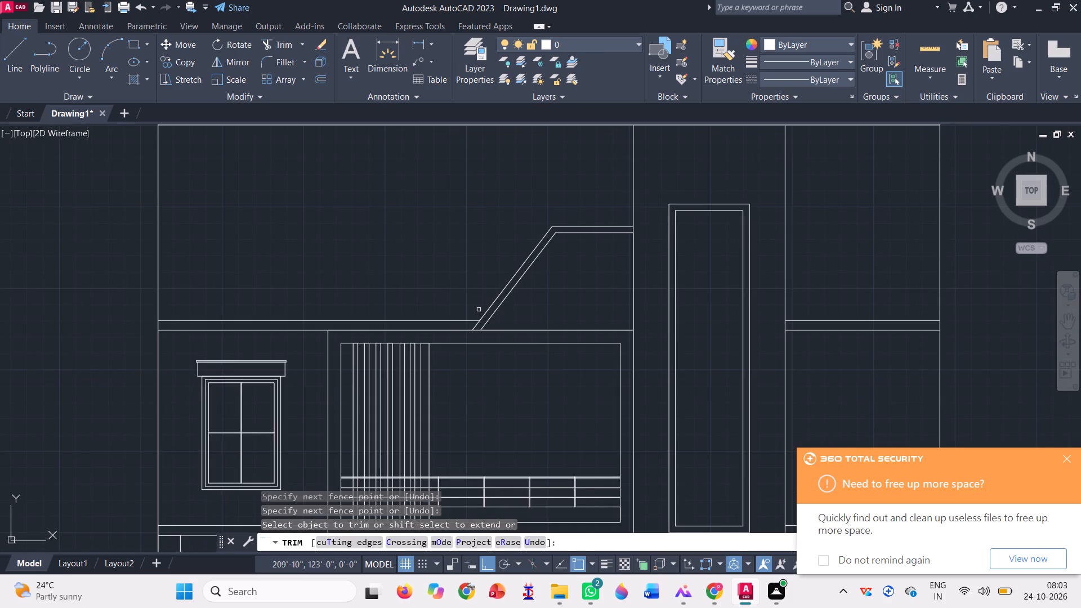
{"action": "scroll", "coordinate": [479, 310], "scroll_direction": "down", "scroll_amount": 2}
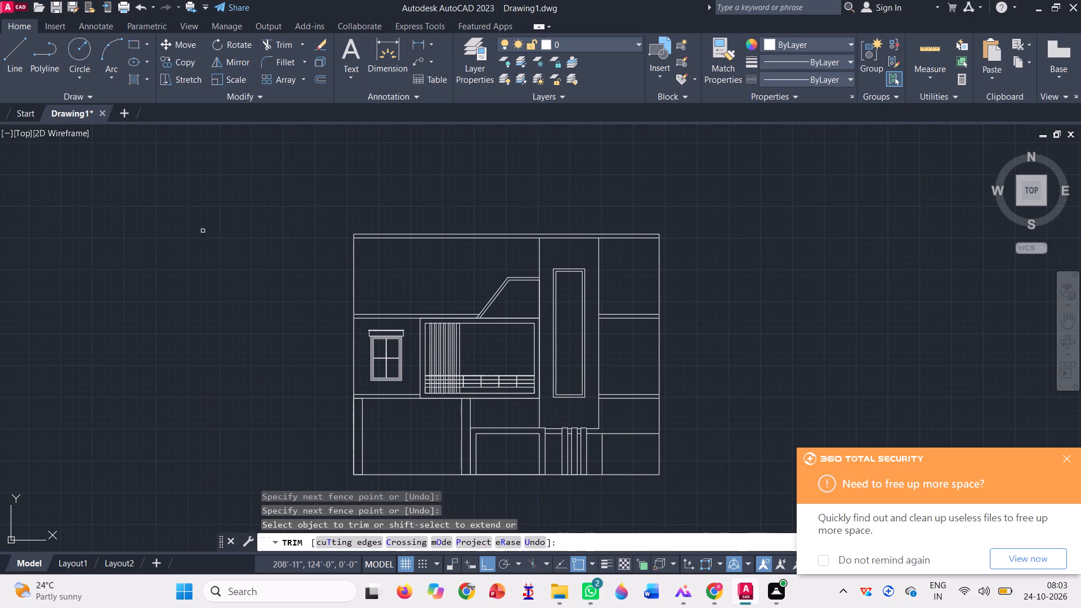
{"action": "key", "text": "Escape"}
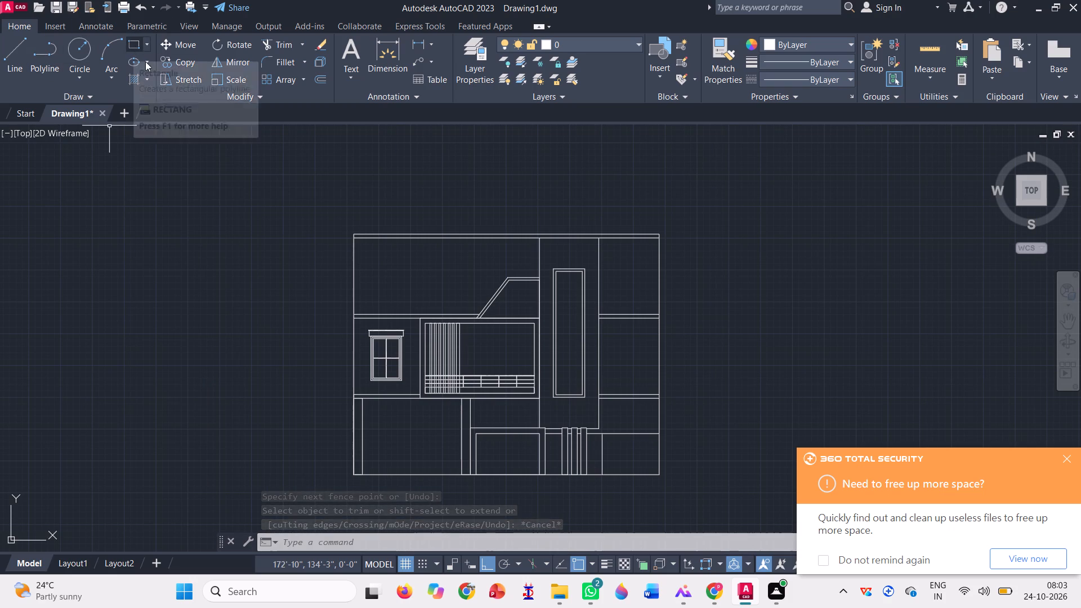
Copy the balcony railing's rails and four posts from its lower-right corner to where the slab's upper line meets the outer sloped line.
{"action": "left_click", "coordinate": [186, 62]}
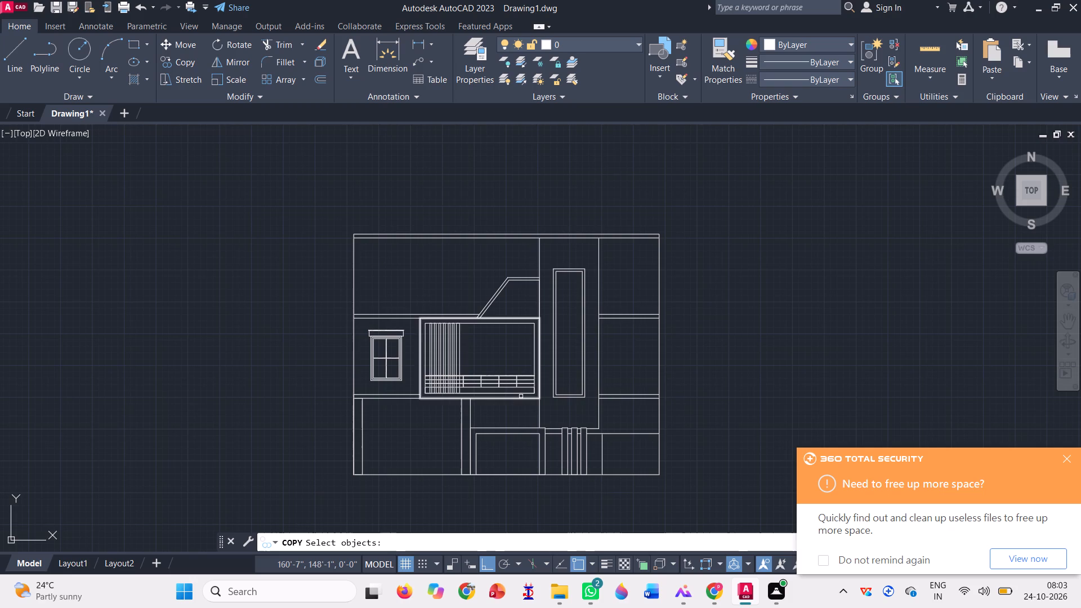
{"action": "scroll", "coordinate": [535, 383], "scroll_direction": "up", "scroll_amount": 4}
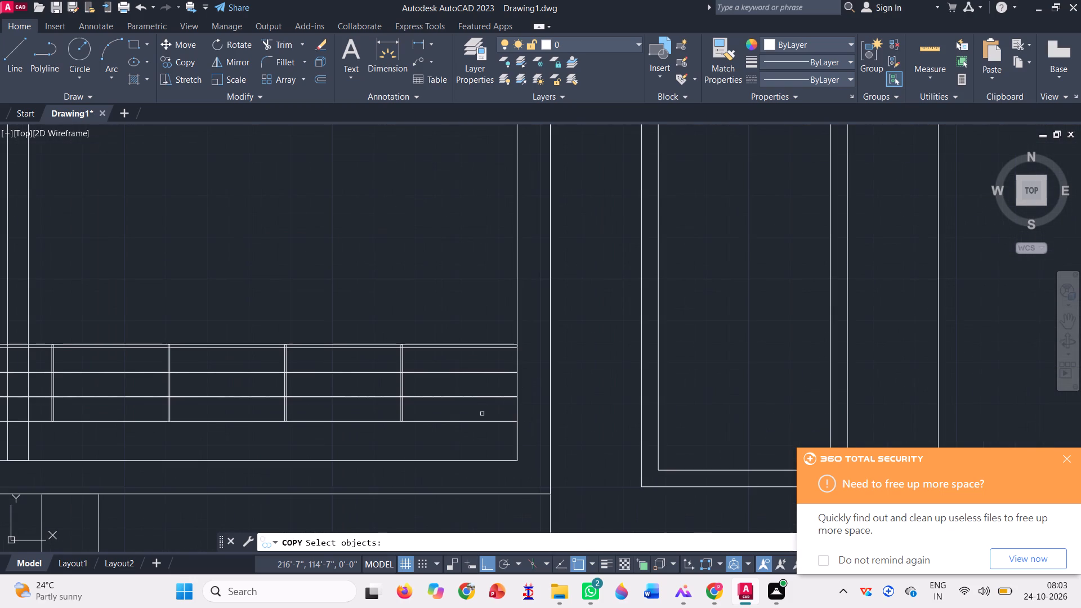
{"action": "left_click", "coordinate": [482, 414]}
{"action": "left_click", "coordinate": [135, 314]}
{"action": "scroll", "coordinate": [407, 310], "scroll_direction": "down", "scroll_amount": 2}
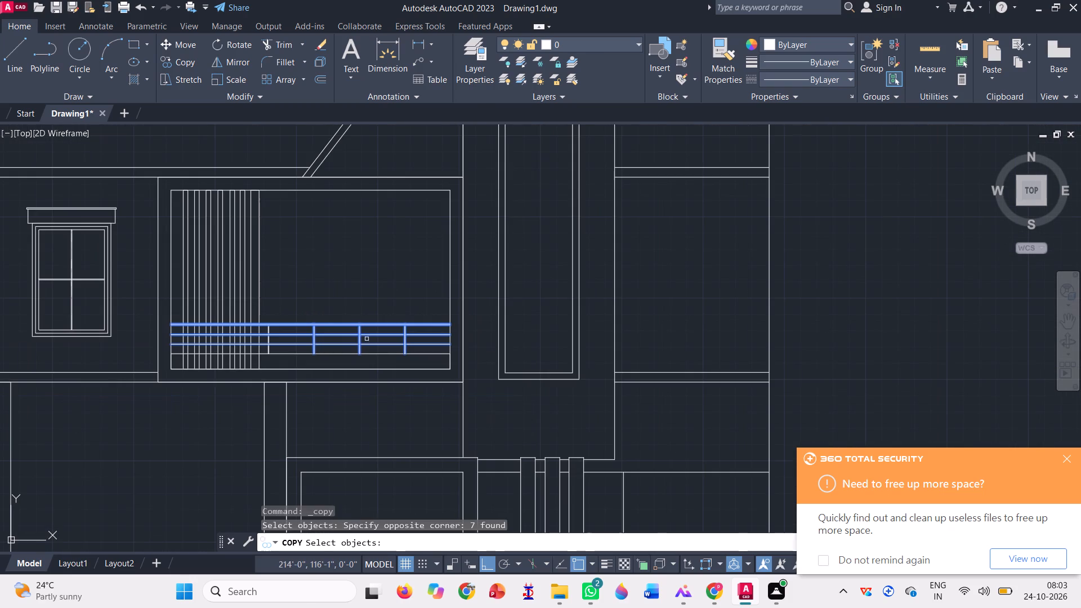
{"action": "scroll", "coordinate": [276, 336], "scroll_direction": "up", "scroll_amount": 4}
{"action": "left_click", "coordinate": [228, 292]}
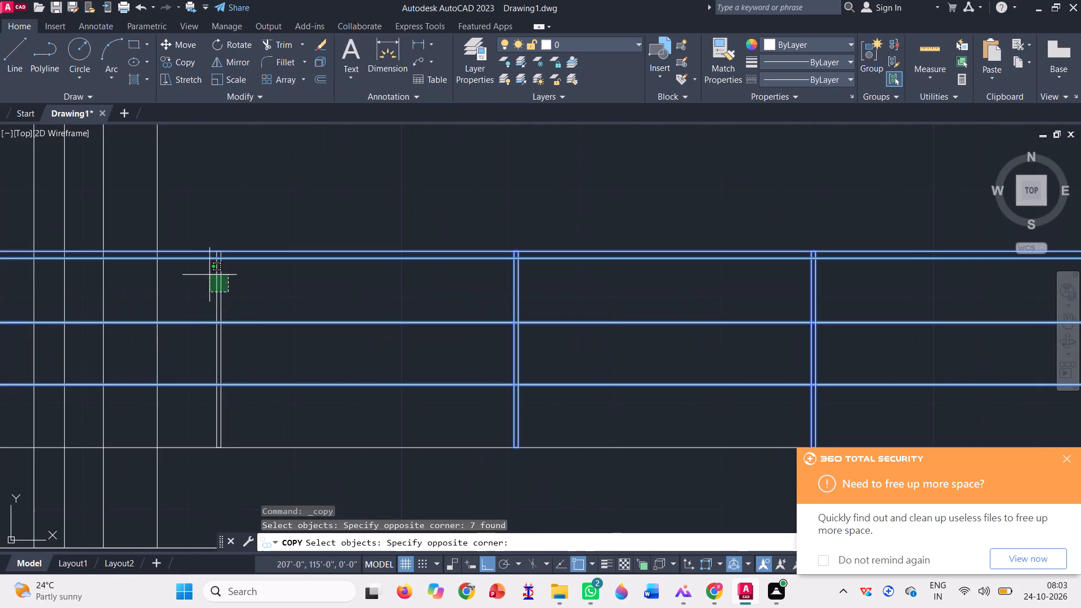
{"action": "left_click", "coordinate": [208, 274]}
{"action": "scroll", "coordinate": [337, 306], "scroll_direction": "down", "scroll_amount": 3}
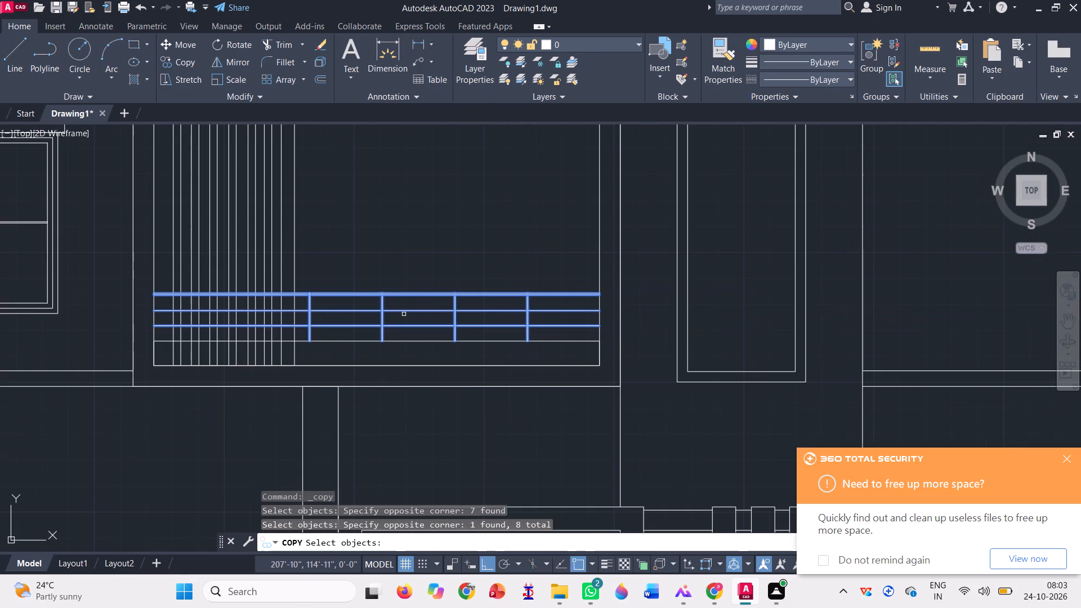
{"action": "key", "text": "space"}
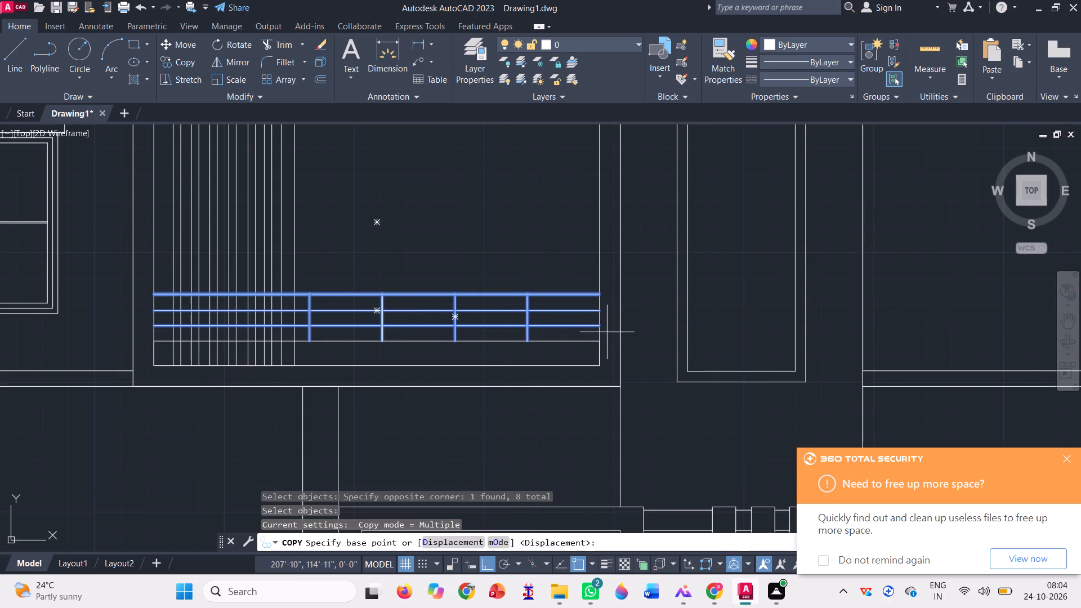
{"action": "scroll", "coordinate": [606, 336], "scroll_direction": "up", "scroll_amount": 3}
{"action": "left_click", "coordinate": [575, 356]}
{"action": "scroll", "coordinate": [718, 412], "scroll_direction": "down", "scroll_amount": 1}
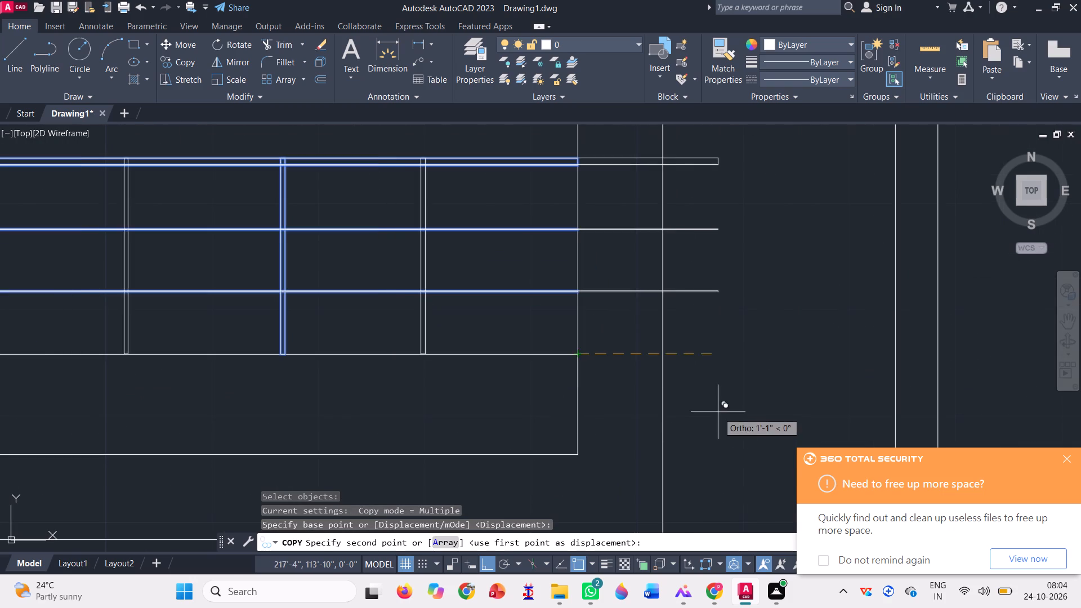
{"action": "scroll", "coordinate": [711, 413], "scroll_direction": "down", "scroll_amount": 1}
{"action": "scroll", "coordinate": [503, 276], "scroll_direction": "down", "scroll_amount": 3}
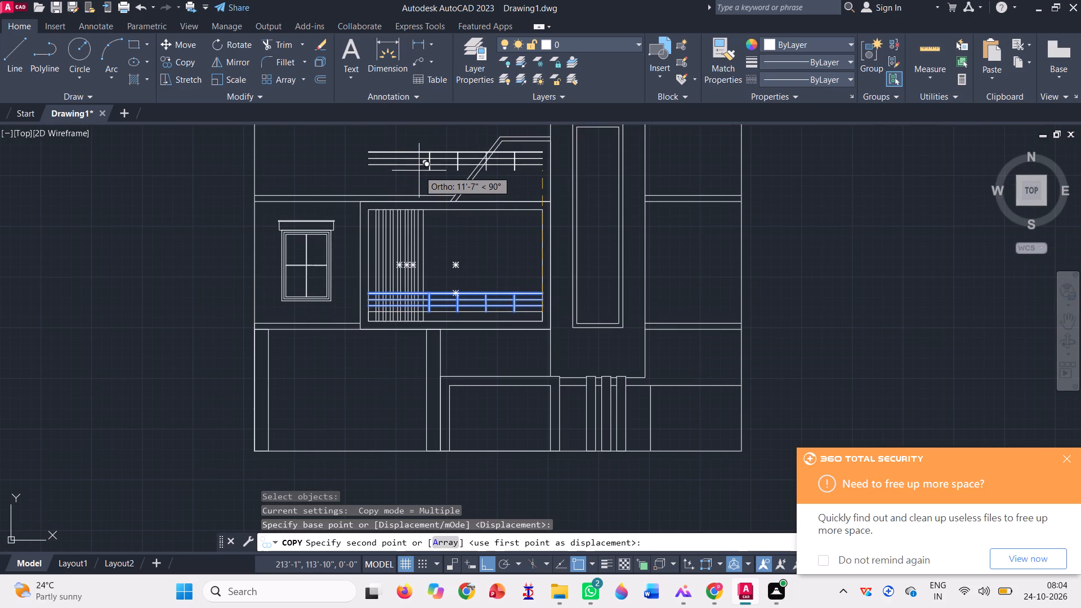
{"action": "key", "text": "F8"}
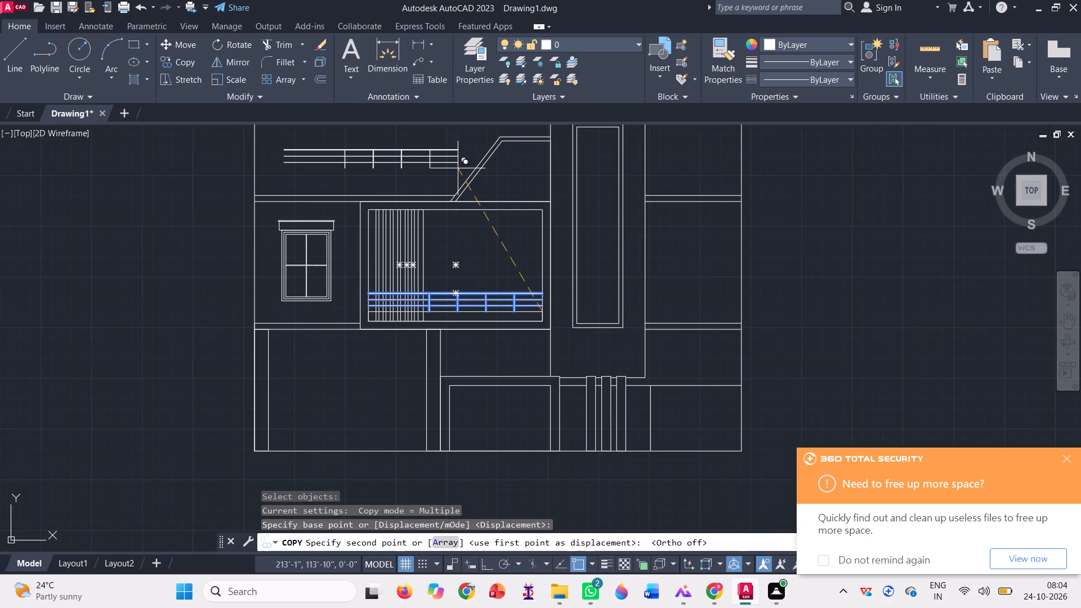
{"action": "scroll", "coordinate": [458, 168], "scroll_direction": "up", "scroll_amount": 3}
{"action": "scroll", "coordinate": [451, 276], "scroll_direction": "up", "scroll_amount": 3}
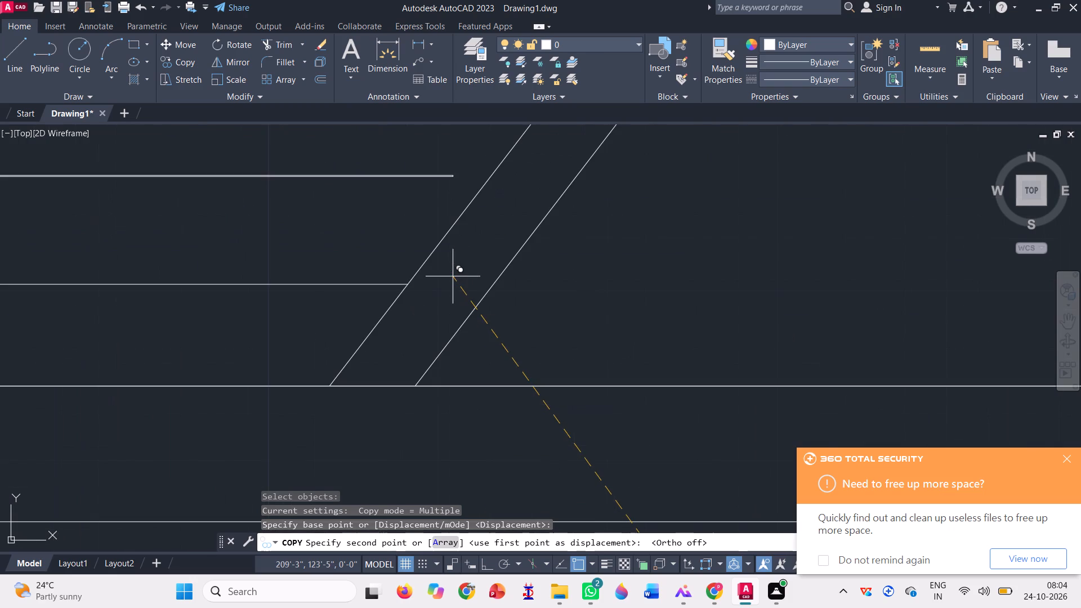
{"action": "left_click", "coordinate": [410, 283]}
{"action": "scroll", "coordinate": [447, 303], "scroll_direction": "down", "scroll_amount": 4}
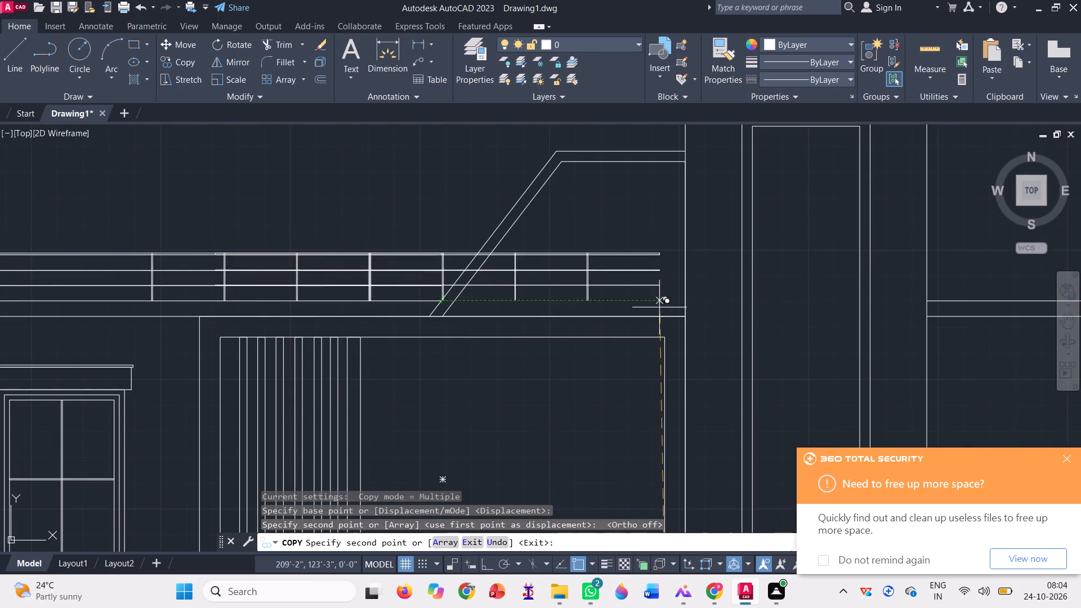
{"action": "scroll", "coordinate": [613, 281], "scroll_direction": "down", "scroll_amount": 1}
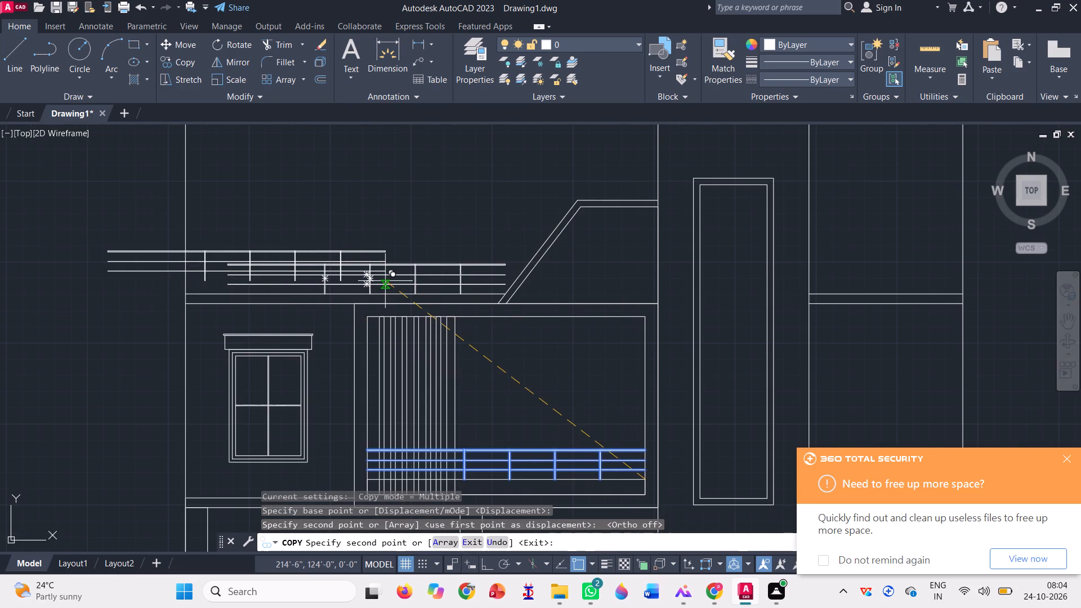
{"action": "key", "text": "Escape"}
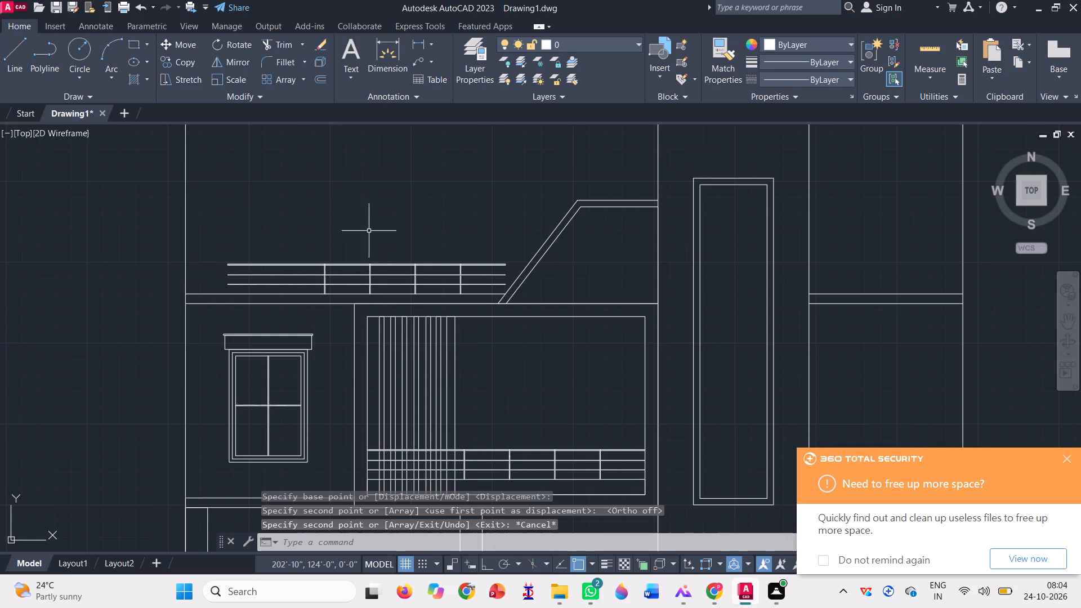
{"action": "left_click", "coordinate": [238, 44]}
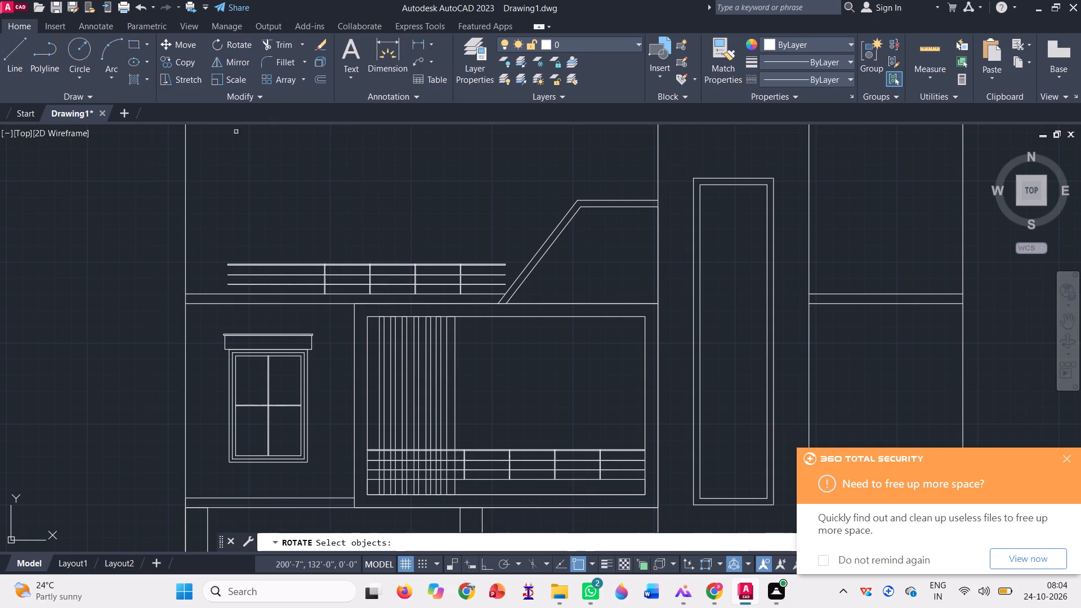
{"action": "key", "text": "Escape"}
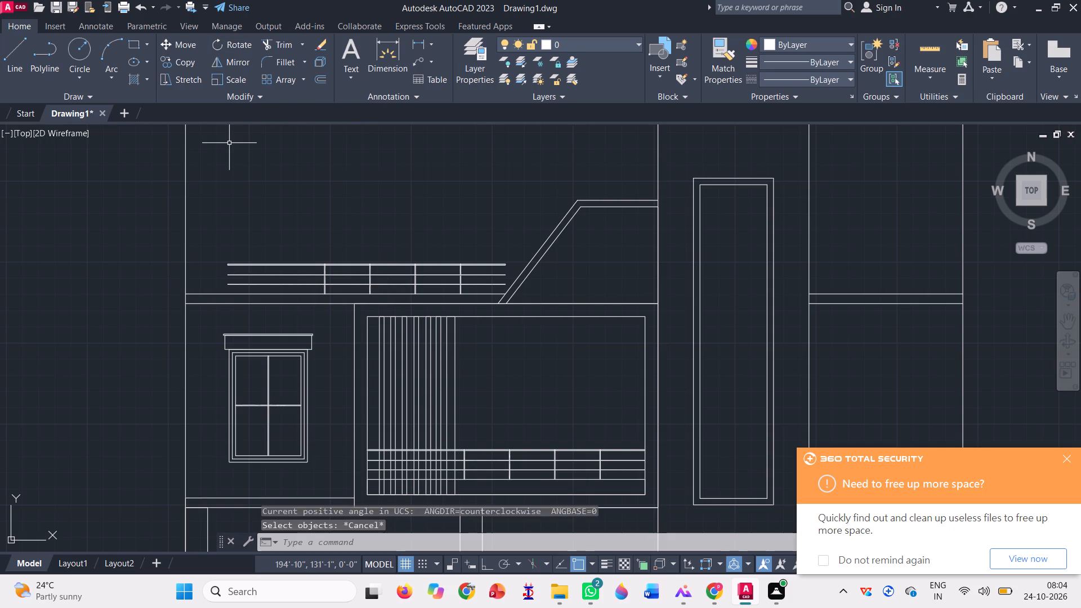
Trim away the short closing lines at the right ends of the three copied rails, beside the sloped parapet.
{"action": "left_click", "coordinate": [264, 37]}
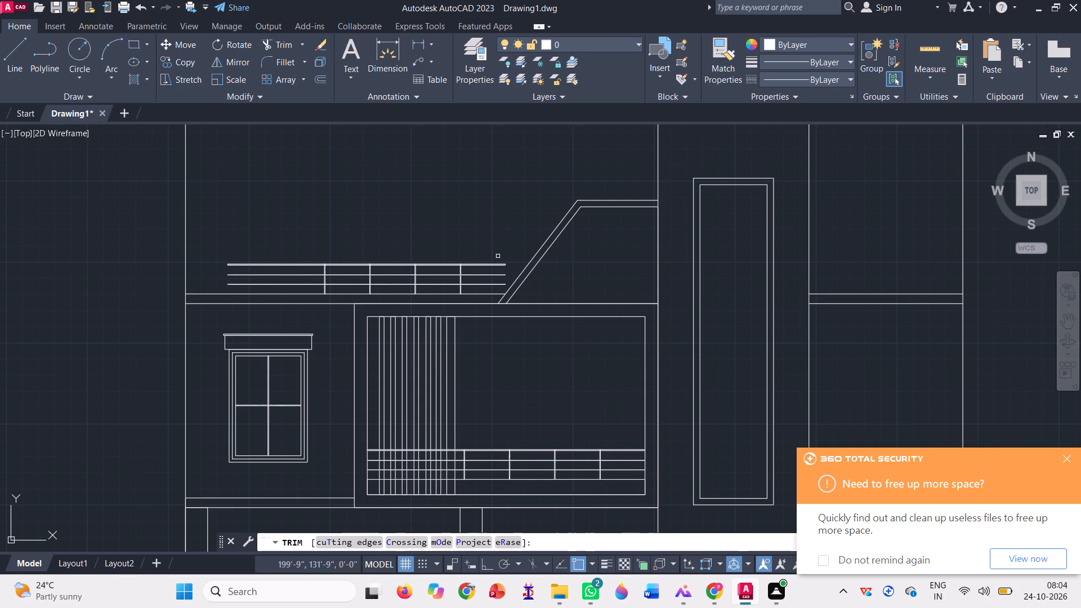
{"action": "scroll", "coordinate": [501, 256], "scroll_direction": "up", "scroll_amount": 6}
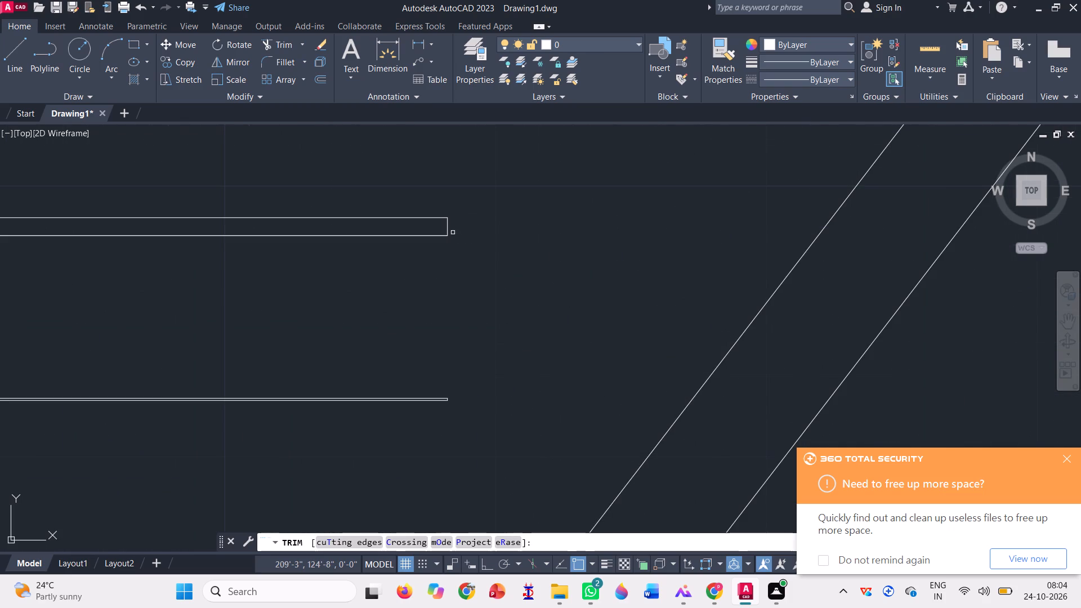
{"action": "left_click", "coordinate": [445, 228]}
{"action": "scroll", "coordinate": [430, 393], "scroll_direction": "up", "scroll_amount": 4}
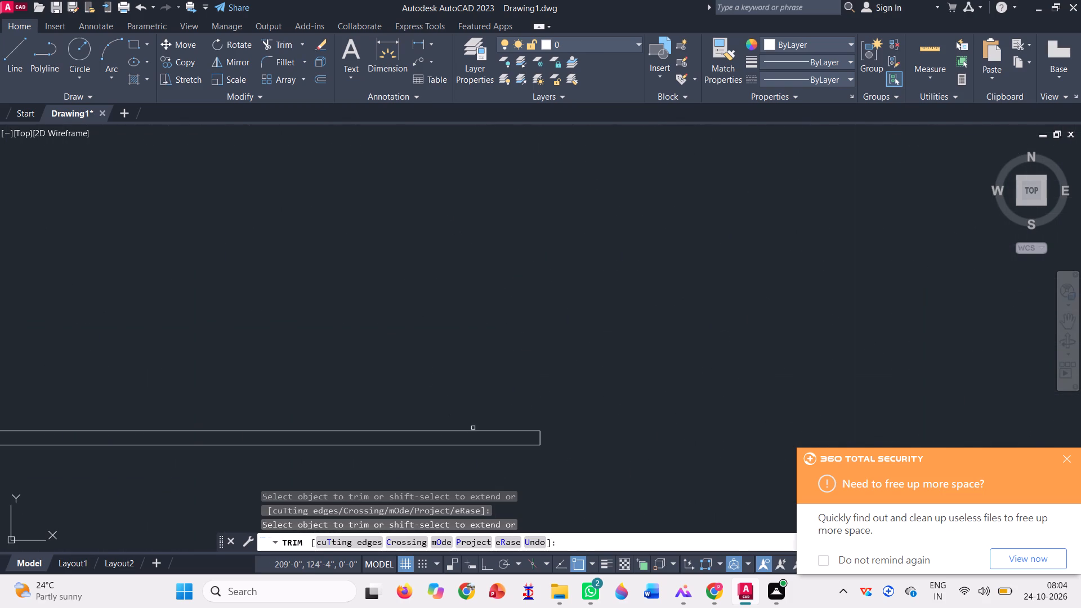
{"action": "scroll", "coordinate": [565, 457], "scroll_direction": "up", "scroll_amount": 3}
{"action": "left_click", "coordinate": [475, 379]}
{"action": "left_click", "coordinate": [454, 373]}
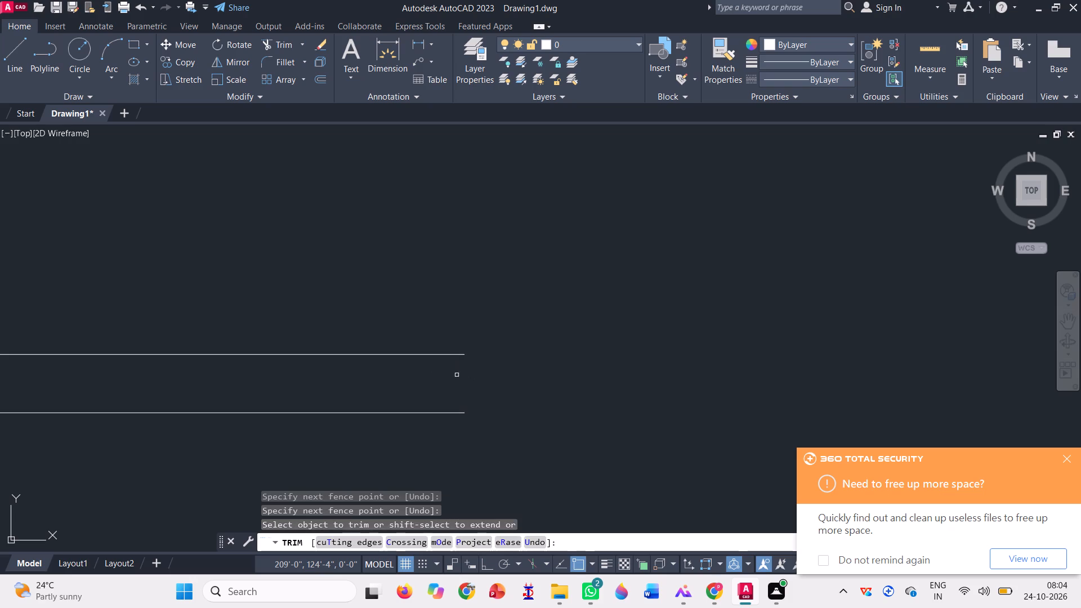
{"action": "scroll", "coordinate": [473, 343], "scroll_direction": "down", "scroll_amount": 9}
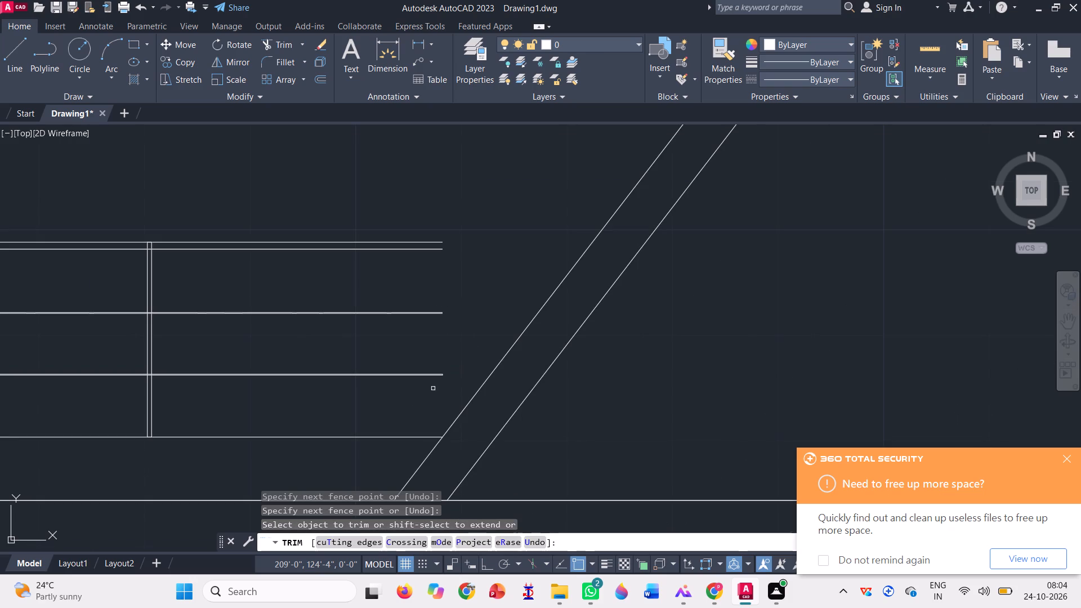
{"action": "scroll", "coordinate": [434, 386], "scroll_direction": "up", "scroll_amount": 4}
{"action": "scroll", "coordinate": [501, 310], "scroll_direction": "up", "scroll_amount": 4}
{"action": "left_click", "coordinate": [378, 365]}
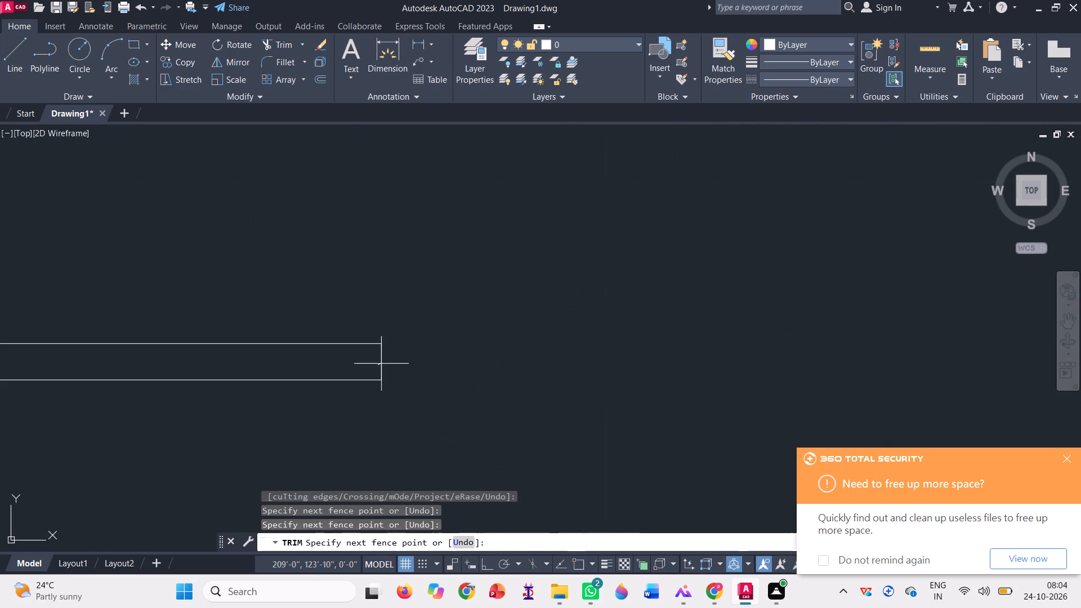
{"action": "left_click", "coordinate": [426, 341]}
{"action": "scroll", "coordinate": [426, 340], "scroll_direction": "down", "scroll_amount": 7}
{"action": "scroll", "coordinate": [410, 397], "scroll_direction": "down", "scroll_amount": 2}
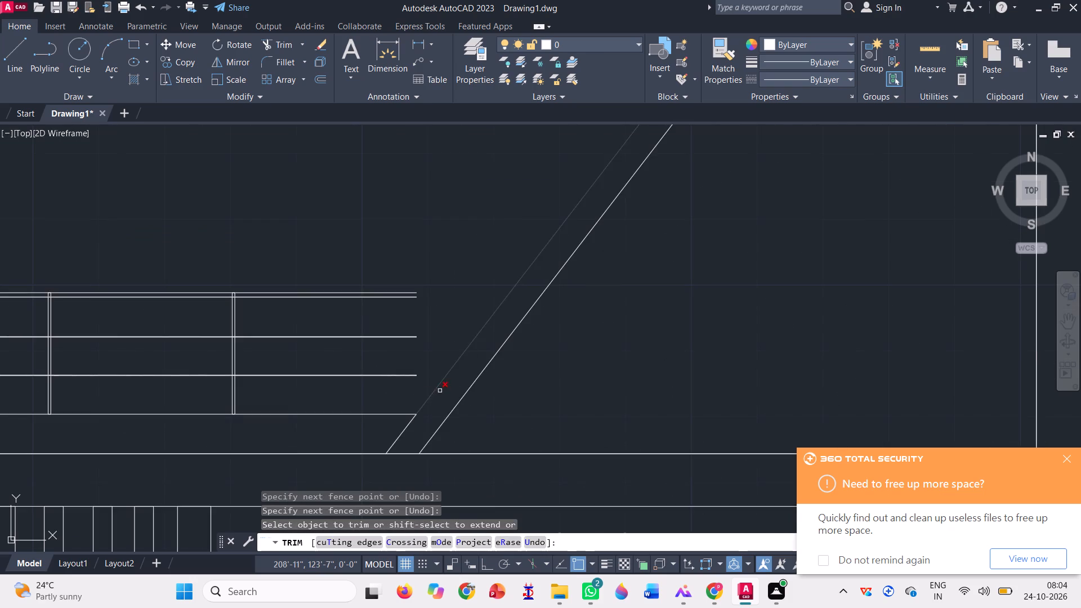
Trim away the short closing lines at the left ends of the three copied upper rails.
{"action": "scroll", "coordinate": [447, 391], "scroll_direction": "down", "scroll_amount": 1}
{"action": "scroll", "coordinate": [651, 414], "scroll_direction": "down", "scroll_amount": 1}
{"action": "scroll", "coordinate": [18, 357], "scroll_direction": "up", "scroll_amount": 3}
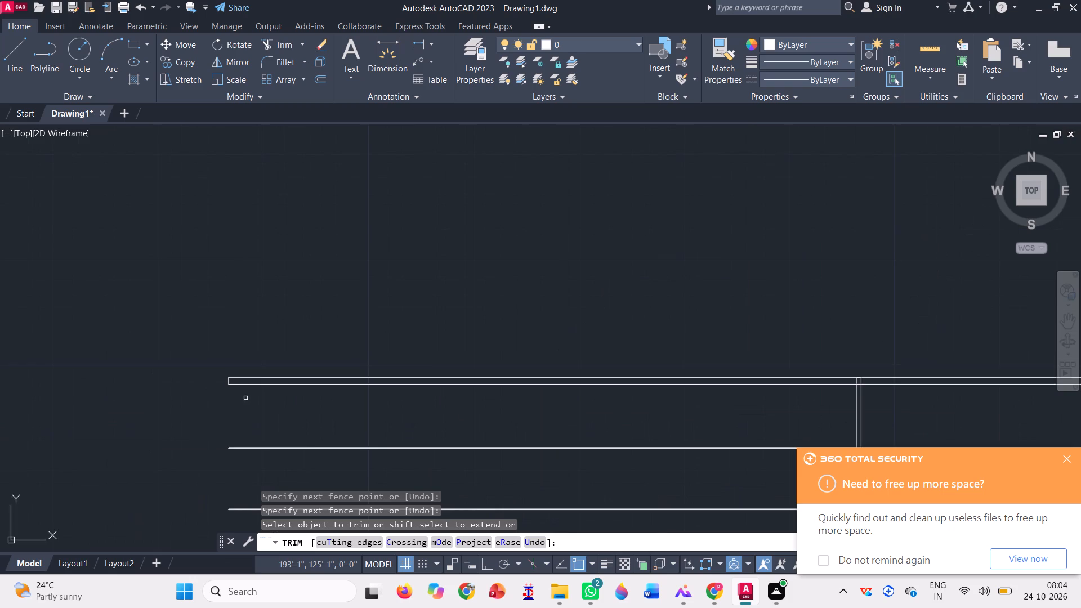
{"action": "scroll", "coordinate": [245, 398], "scroll_direction": "up", "scroll_amount": 3}
{"action": "left_click", "coordinate": [160, 333]}
{"action": "left_click", "coordinate": [191, 326]}
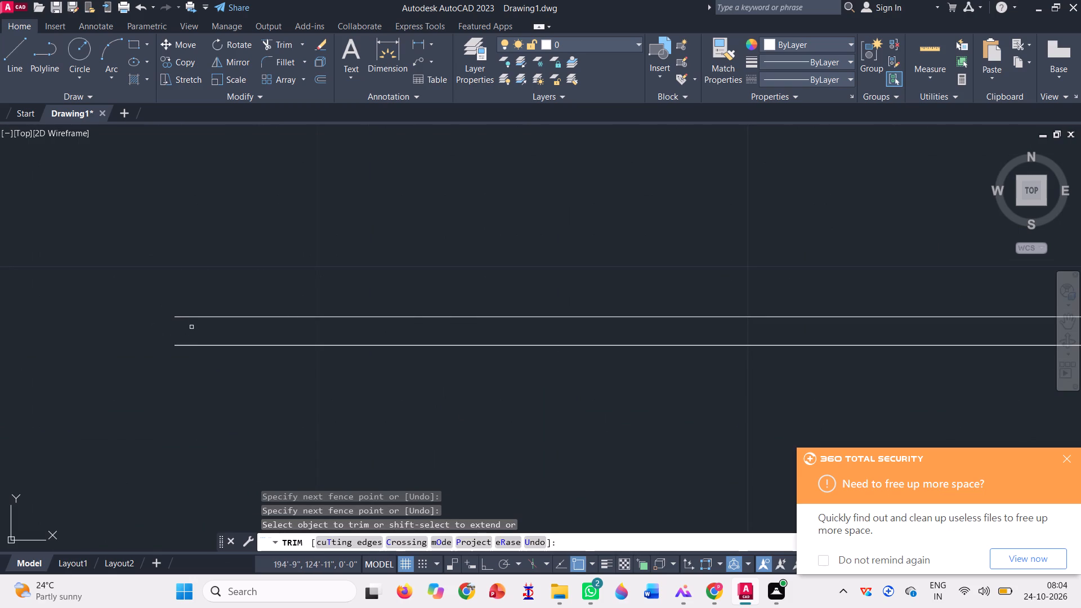
{"action": "scroll", "coordinate": [187, 333], "scroll_direction": "down", "scroll_amount": 1}
{"action": "scroll", "coordinate": [231, 289], "scroll_direction": "down", "scroll_amount": 2}
{"action": "scroll", "coordinate": [185, 372], "scroll_direction": "up", "scroll_amount": 3}
{"action": "scroll", "coordinate": [283, 366], "scroll_direction": "up", "scroll_amount": 1}
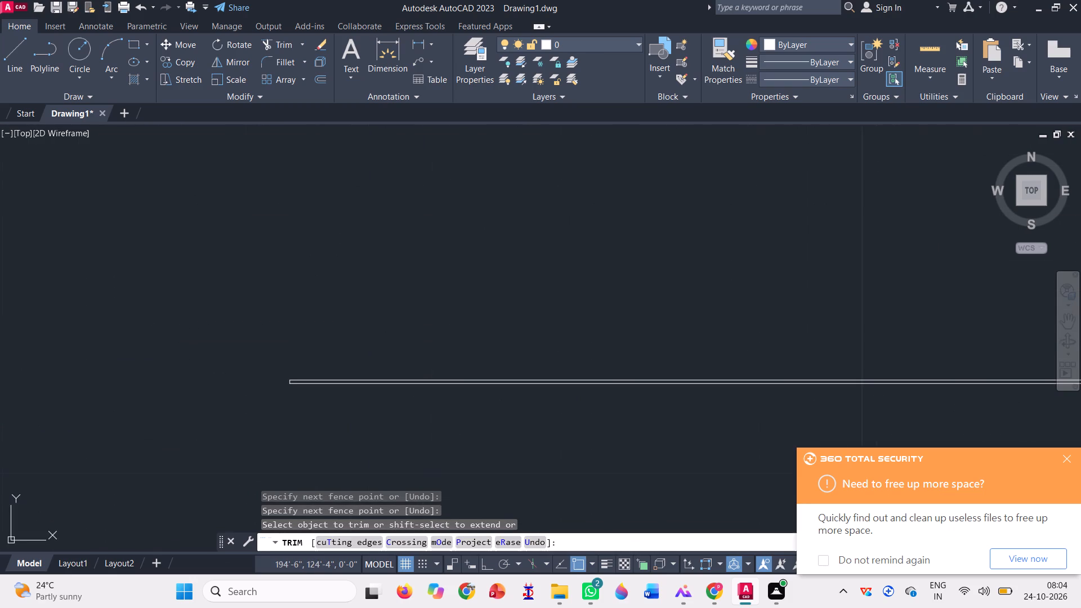
{"action": "scroll", "coordinate": [283, 368], "scroll_direction": "up", "scroll_amount": 3}
{"action": "left_click", "coordinate": [332, 468]}
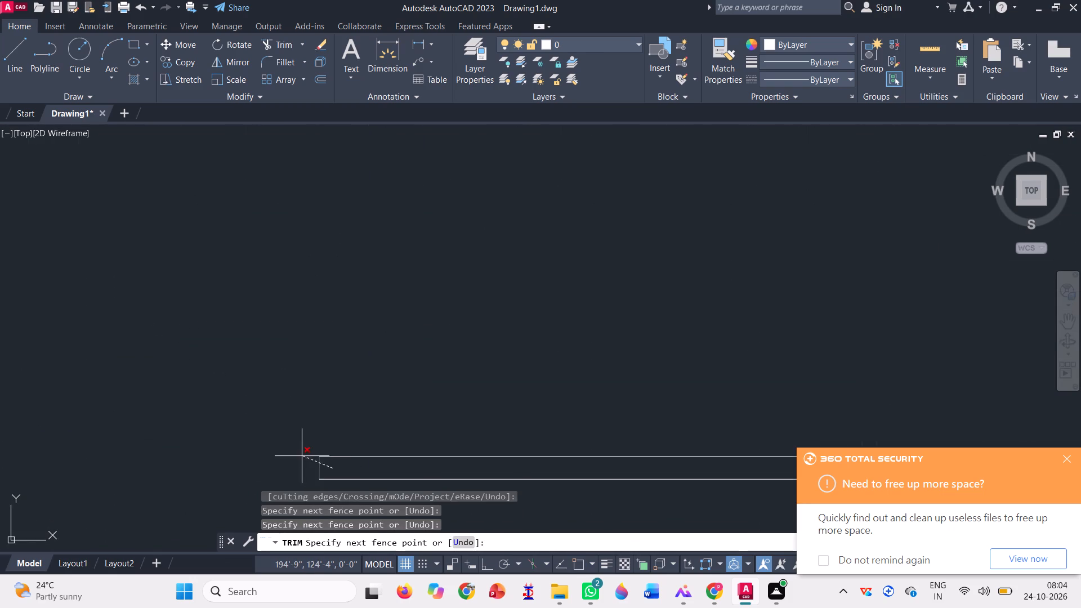
{"action": "left_click", "coordinate": [302, 456]}
{"action": "scroll", "coordinate": [301, 394], "scroll_direction": "down", "scroll_amount": 8}
{"action": "scroll", "coordinate": [305, 448], "scroll_direction": "up", "scroll_amount": 3}
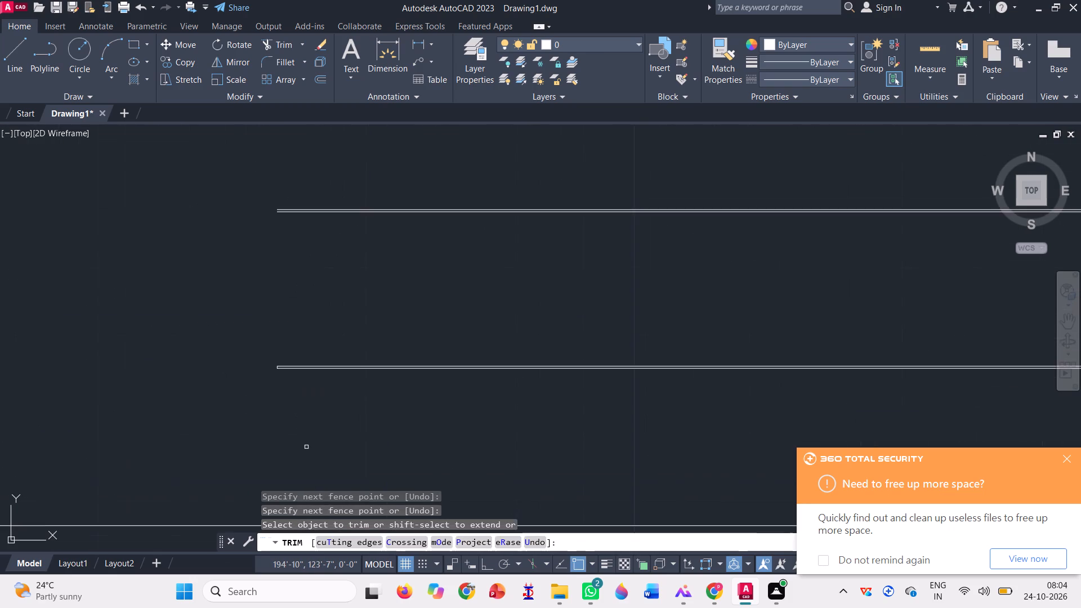
{"action": "scroll", "coordinate": [297, 363], "scroll_direction": "up", "scroll_amount": 4}
{"action": "scroll", "coordinate": [111, 381], "scroll_direction": "up", "scroll_amount": 4}
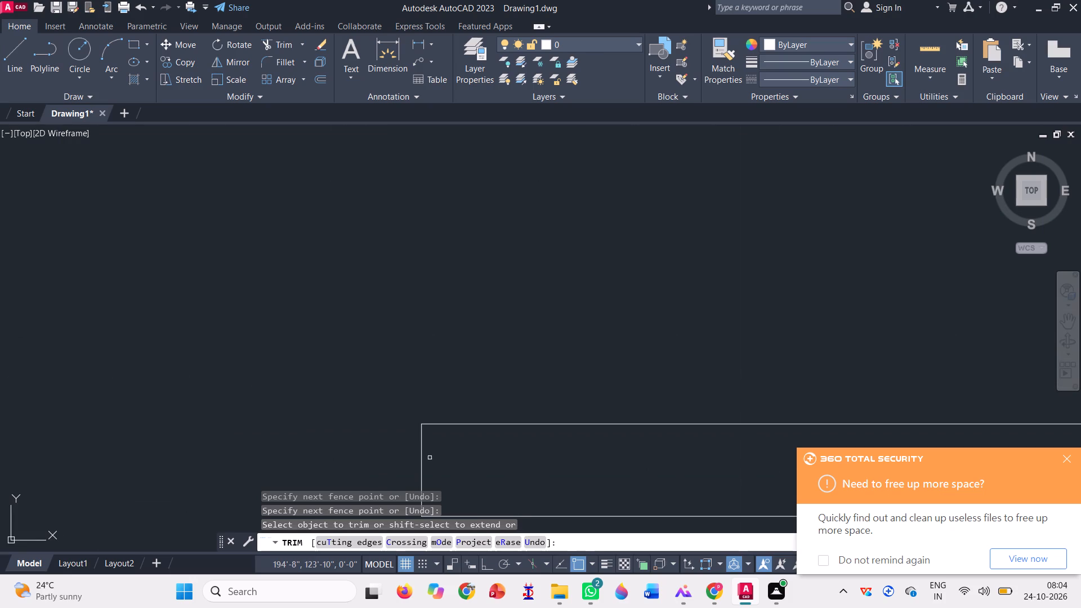
{"action": "left_click", "coordinate": [444, 456]}
{"action": "left_click", "coordinate": [305, 446]}
{"action": "scroll", "coordinate": [315, 423], "scroll_direction": "down", "scroll_amount": 7}
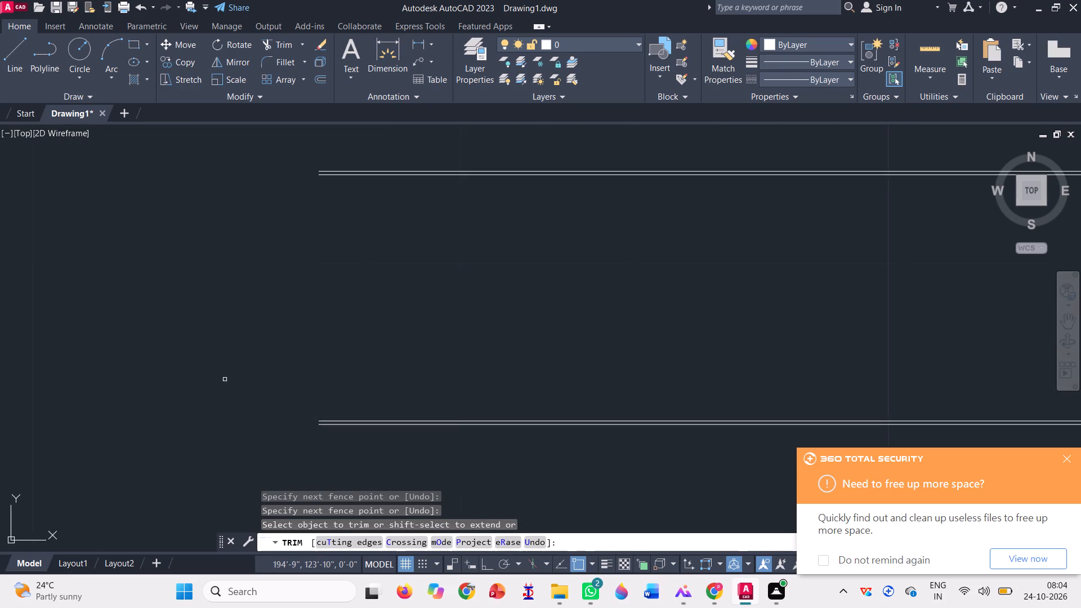
{"action": "scroll", "coordinate": [212, 364], "scroll_direction": "down", "scroll_amount": 3}
{"action": "key", "text": "Escape"}
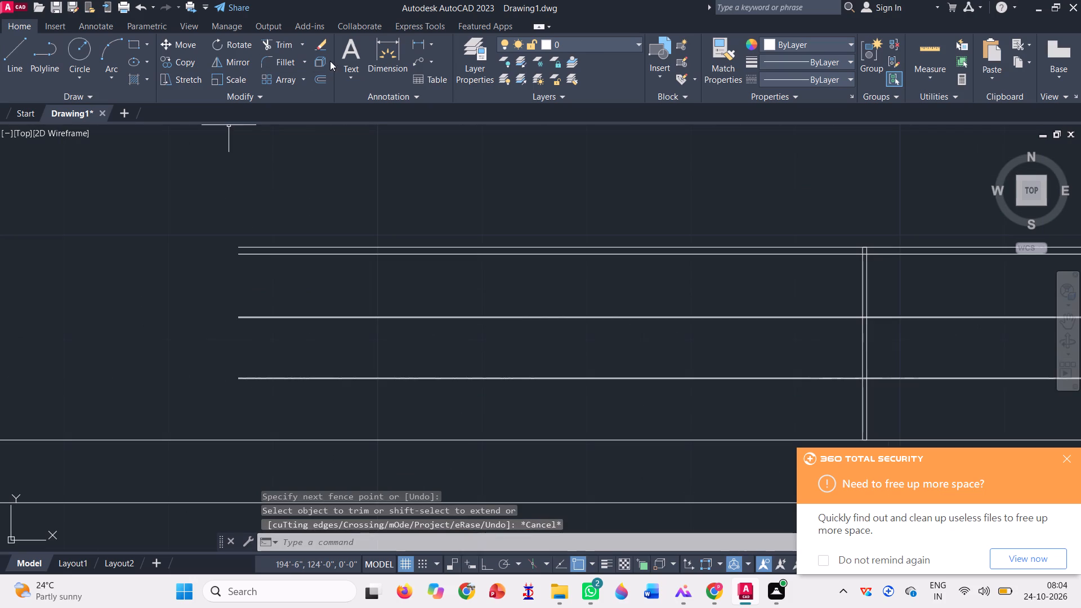
Extend the upper railing's rail lines to the house's left outer edge and to the parapet's outer sloped line.
{"action": "left_click", "coordinate": [304, 43]}
{"action": "left_click", "coordinate": [289, 95]}
{"action": "scroll", "coordinate": [294, 401], "scroll_direction": "down", "scroll_amount": 1}
{"action": "left_click", "coordinate": [294, 401]}
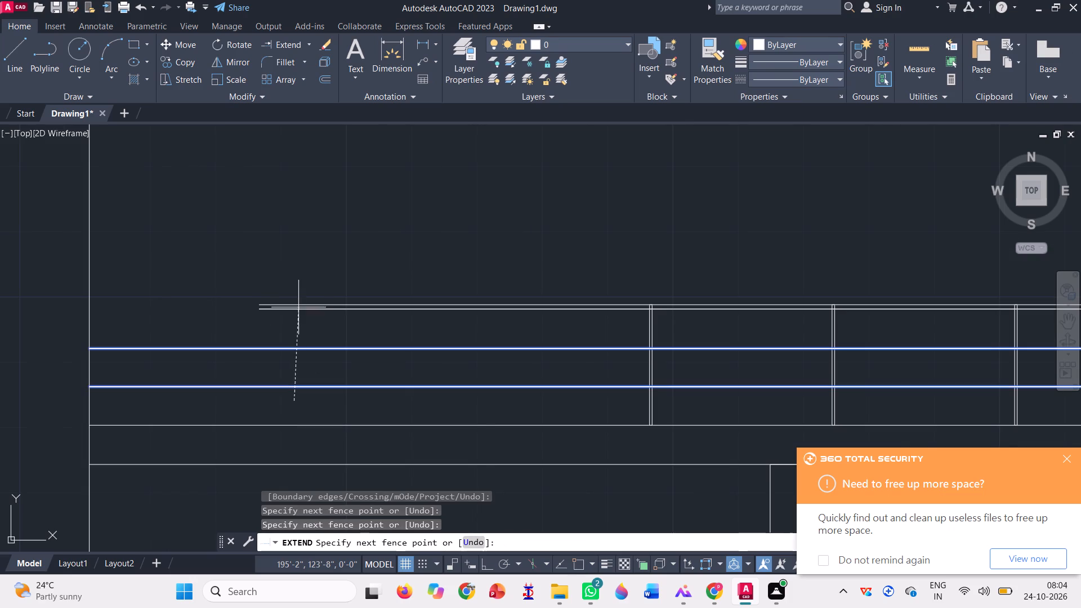
{"action": "left_click", "coordinate": [299, 290]}
{"action": "scroll", "coordinate": [0, 351], "scroll_direction": "down", "scroll_amount": 2}
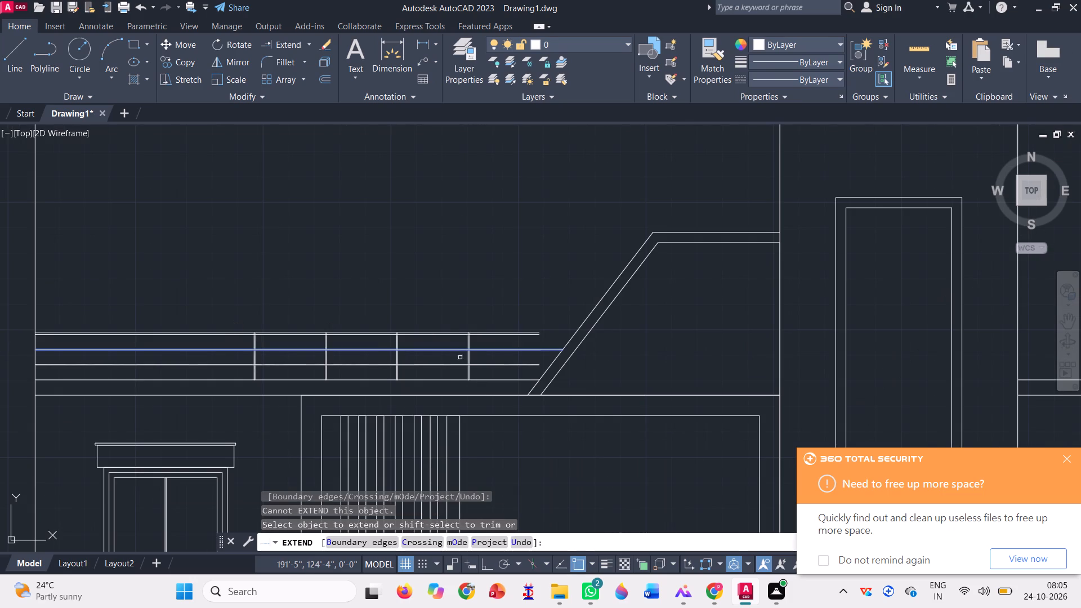
{"action": "left_click", "coordinate": [513, 370]}
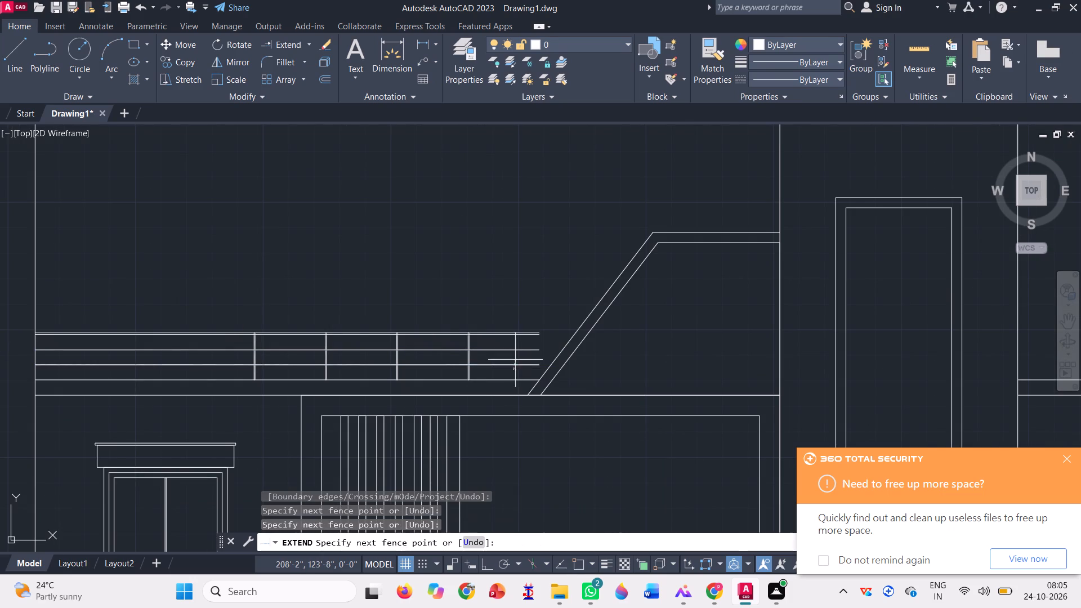
{"action": "left_click", "coordinate": [511, 309]}
{"action": "scroll", "coordinate": [369, 355], "scroll_direction": "down", "scroll_amount": 1}
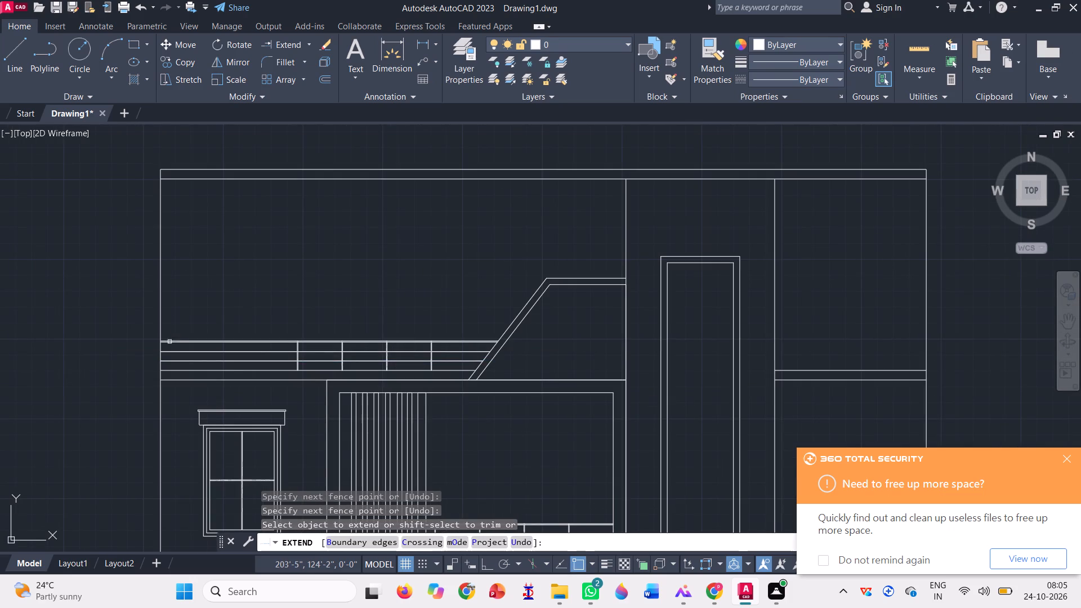
Trim away the part of the house's left outer edge that rises above the upper railing.
{"action": "key", "text": "space"}
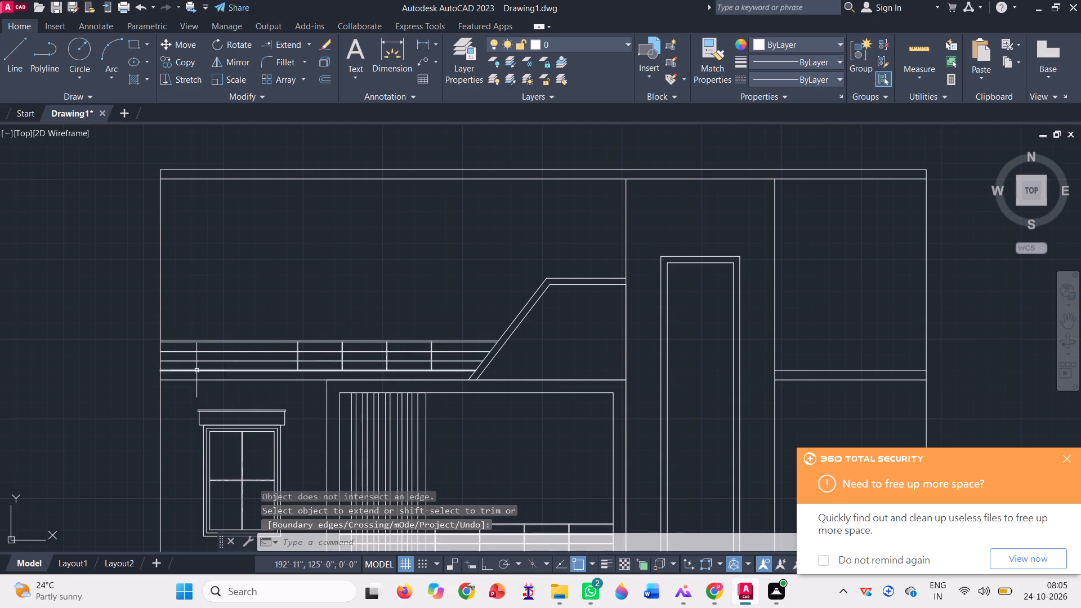
{"action": "left_click", "coordinate": [176, 230]}
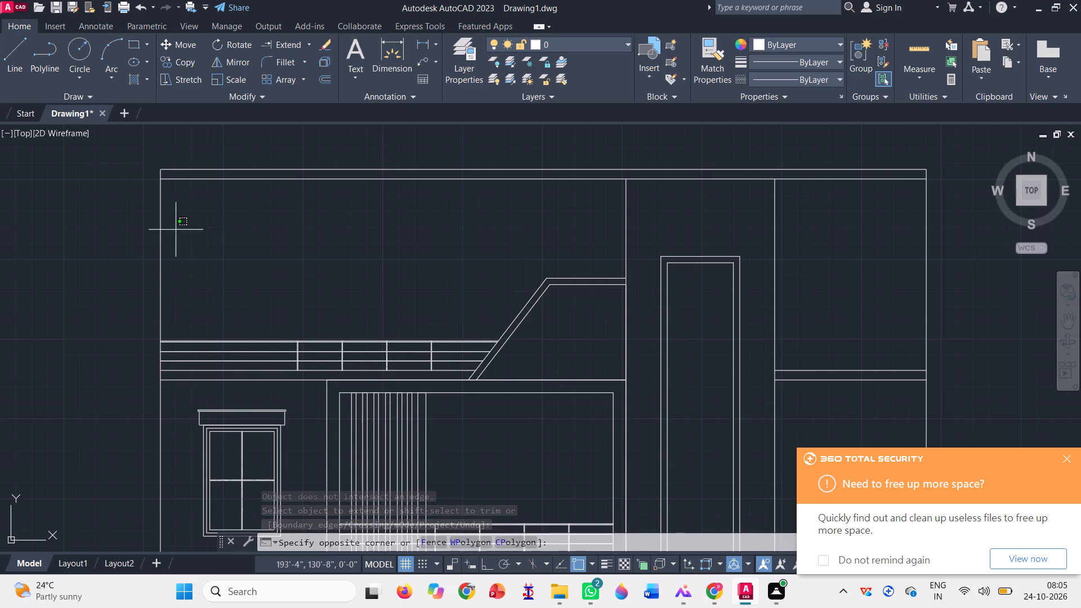
{"action": "left_click", "coordinate": [208, 229]}
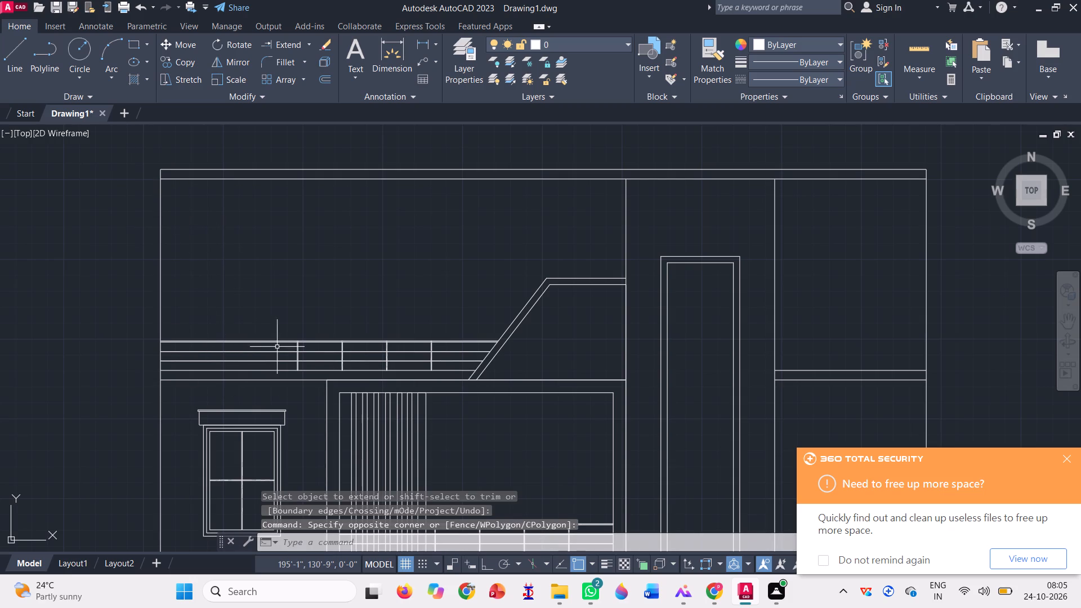
{"action": "left_click", "coordinate": [309, 43]}
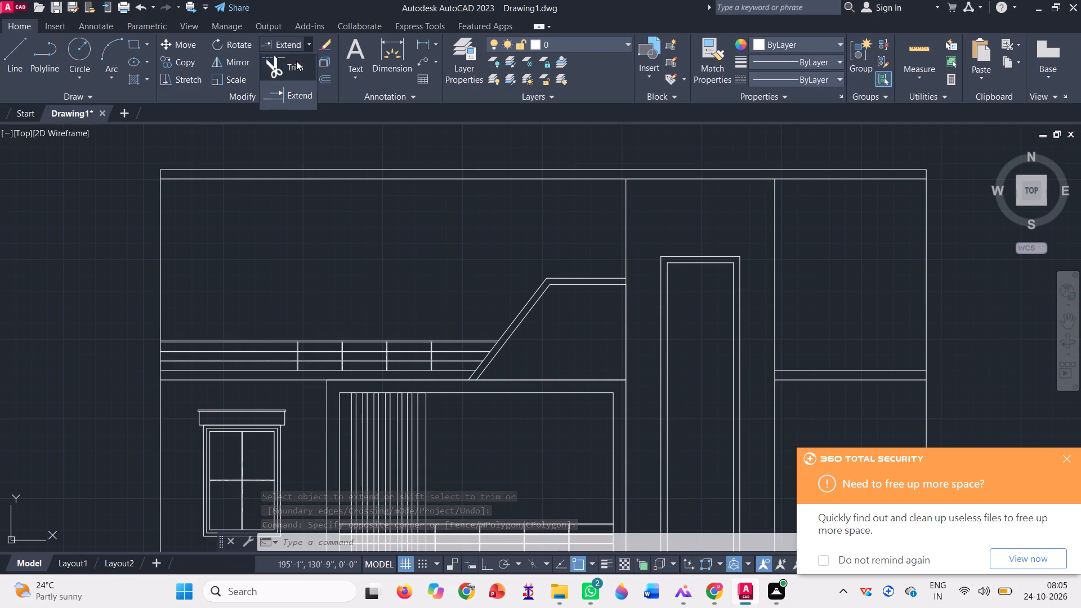
{"action": "left_click", "coordinate": [296, 61]}
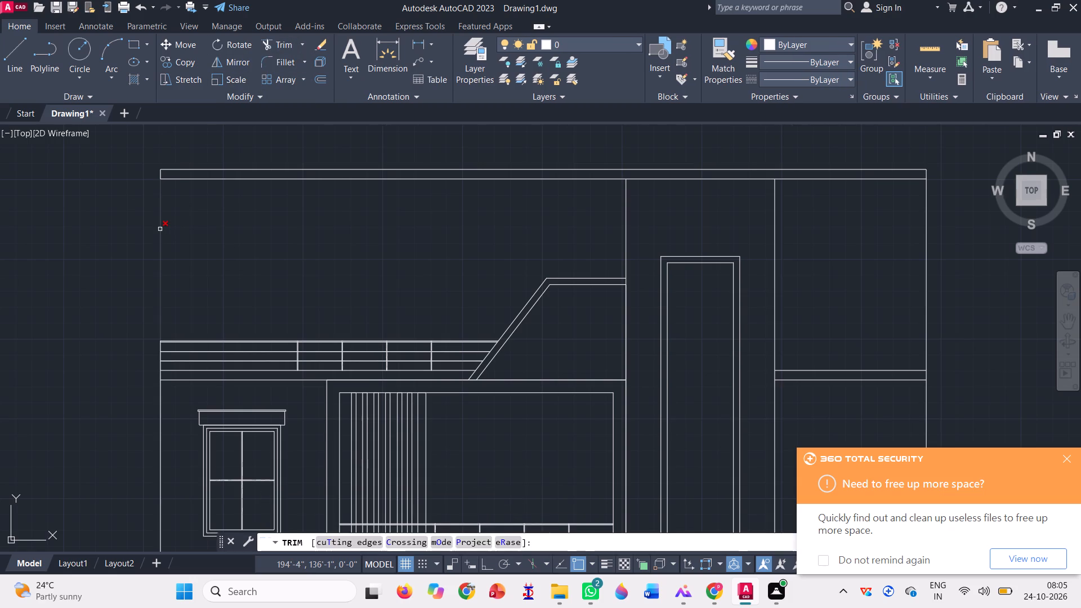
{"action": "left_click", "coordinate": [159, 228]}
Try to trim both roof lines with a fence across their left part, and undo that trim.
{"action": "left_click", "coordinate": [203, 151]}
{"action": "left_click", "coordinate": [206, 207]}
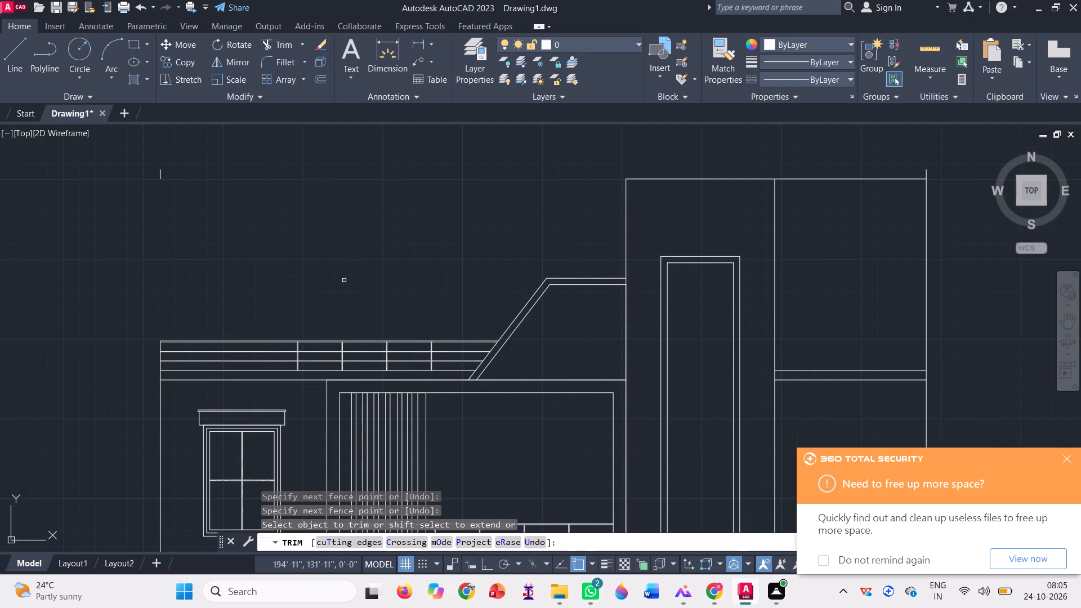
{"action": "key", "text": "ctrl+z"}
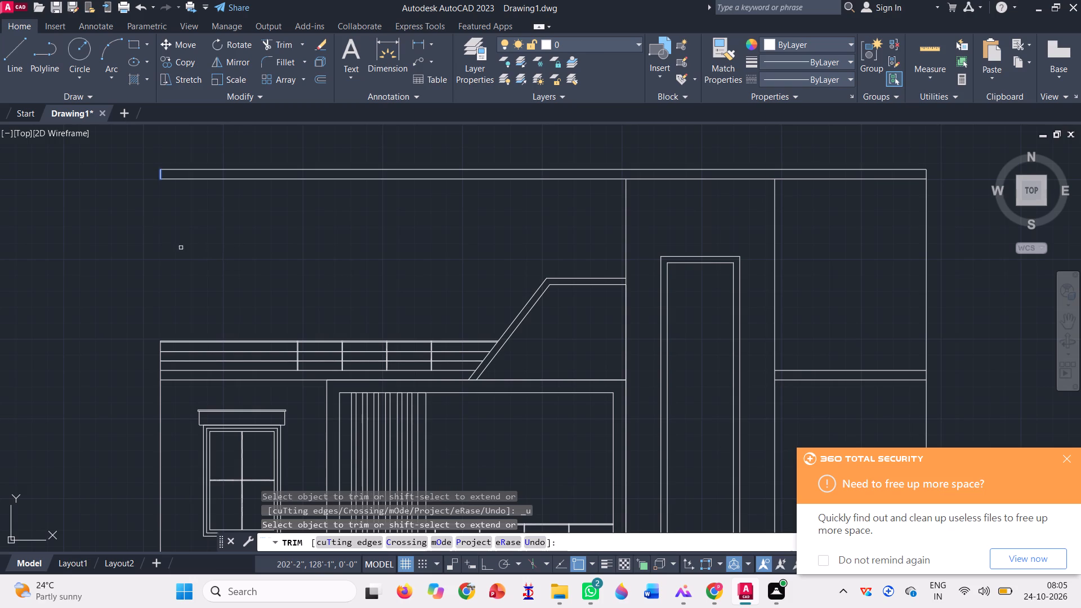
Trim away the lower roof line over the parapet and railing, and the short closing line at the roof's left end.
{"action": "left_click", "coordinate": [158, 177]}
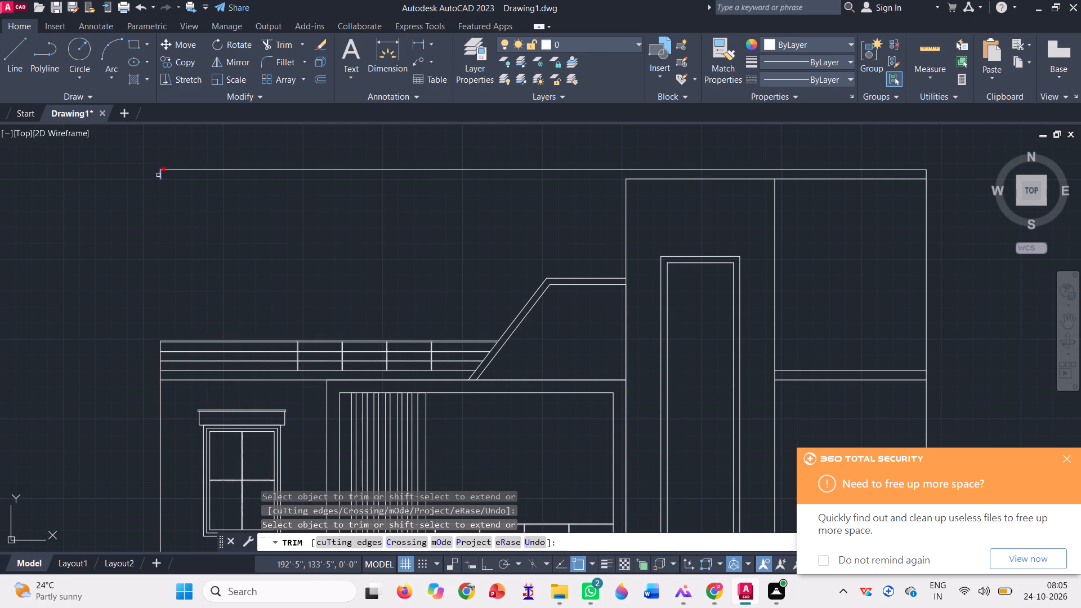
{"action": "left_click", "coordinate": [158, 173]}
{"action": "key", "text": "Escape"}
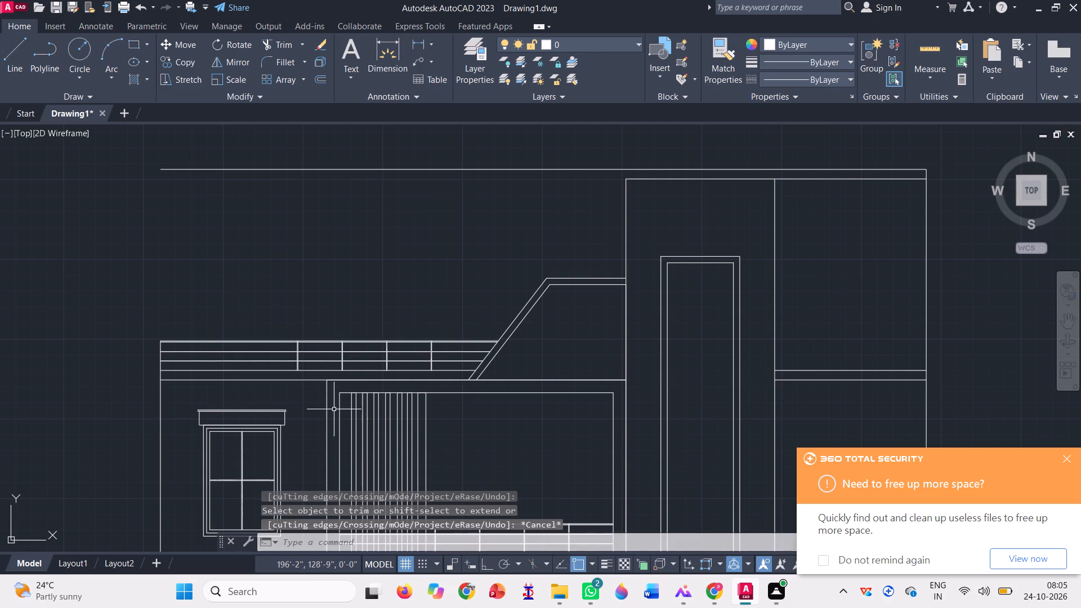
Draw a horizontal line from the middle frame's inner upper-left corner to the house's left outer edge.
{"action": "scroll", "coordinate": [333, 409], "scroll_direction": "up", "scroll_amount": 2}
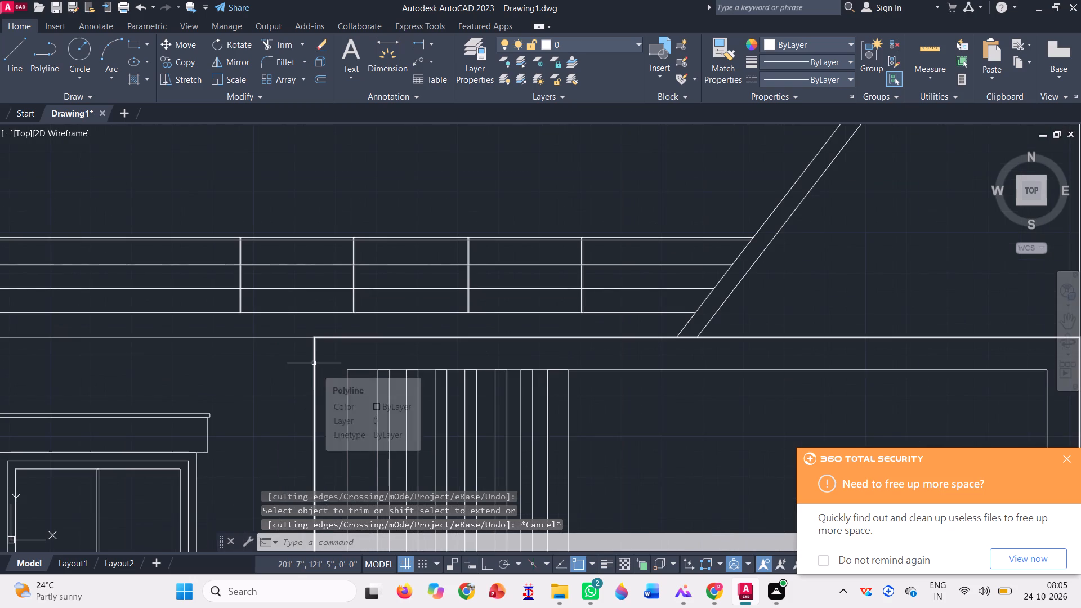
{"action": "key", "text": "l"}
{"action": "key", "text": "Return"}
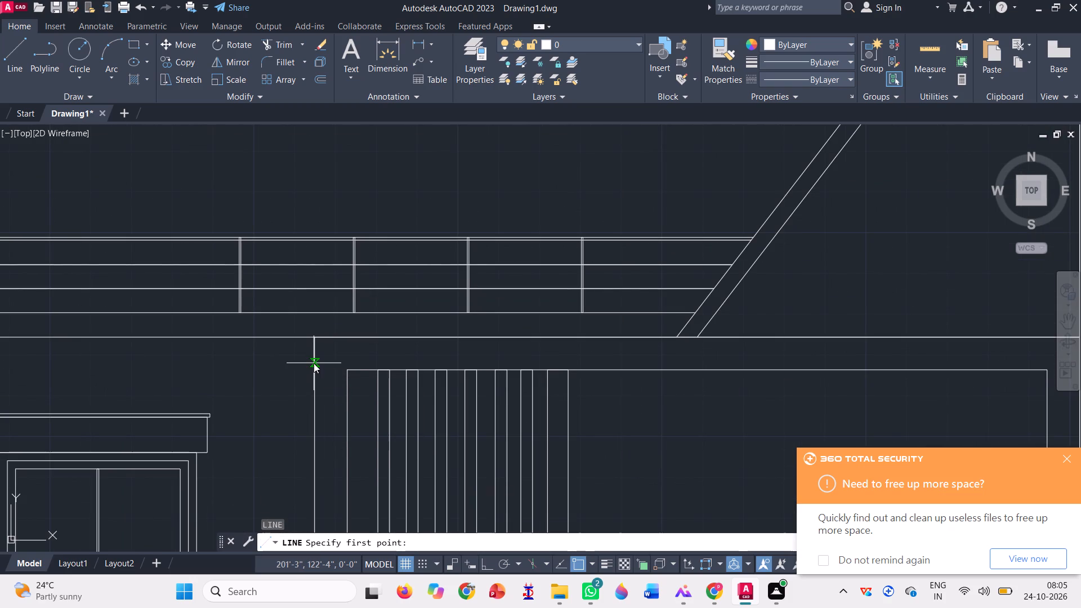
{"action": "left_click", "coordinate": [344, 370]}
{"action": "scroll", "coordinate": [481, 326], "scroll_direction": "down", "scroll_amount": 2}
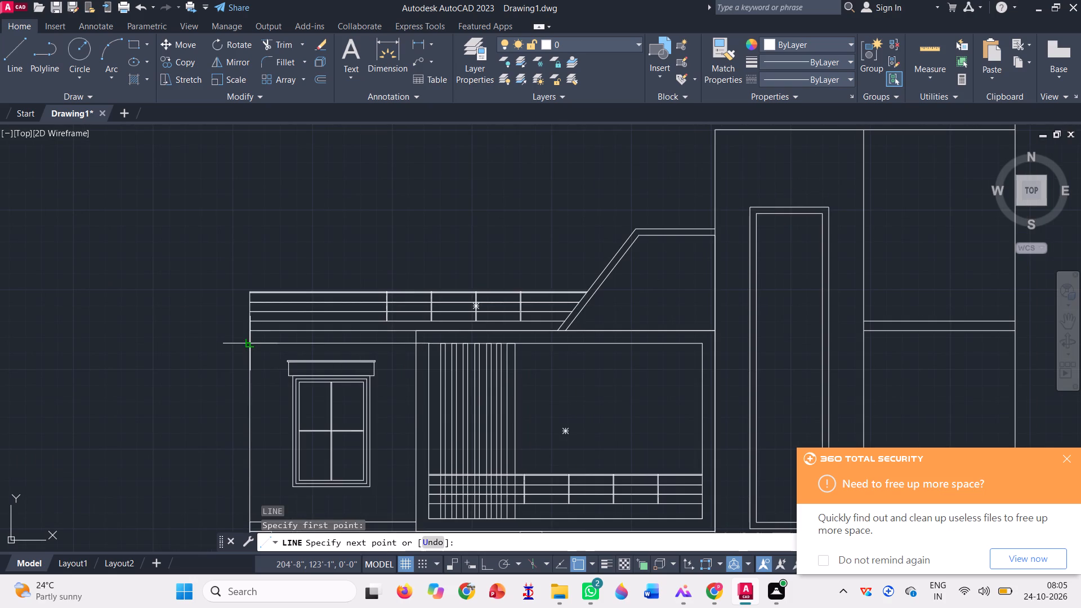
{"action": "left_click", "coordinate": [249, 342]}
{"action": "key", "text": "space"}
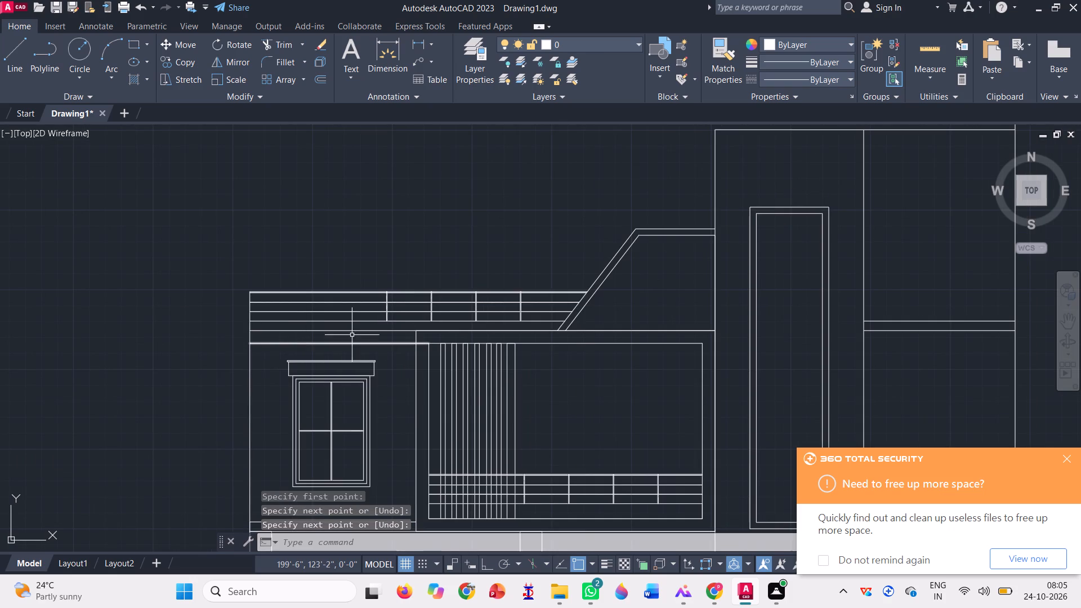
Trim off the part of the new horizontal line that crosses the middle frame's left border.
{"action": "scroll", "coordinate": [430, 345], "scroll_direction": "up", "scroll_amount": 2}
{"action": "left_click", "coordinate": [284, 38]}
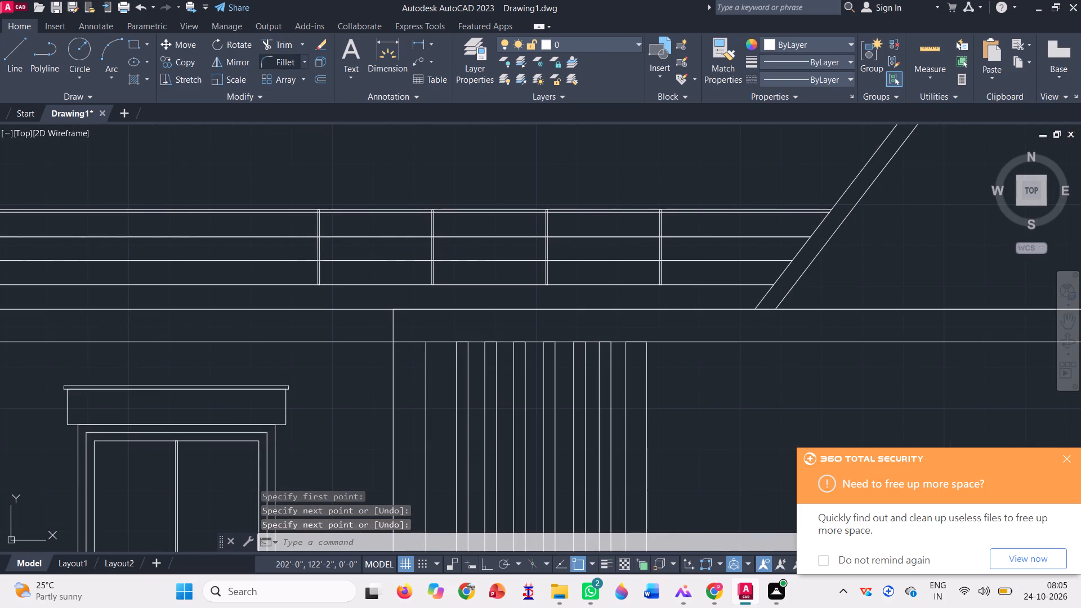
{"action": "left_click", "coordinate": [402, 341]}
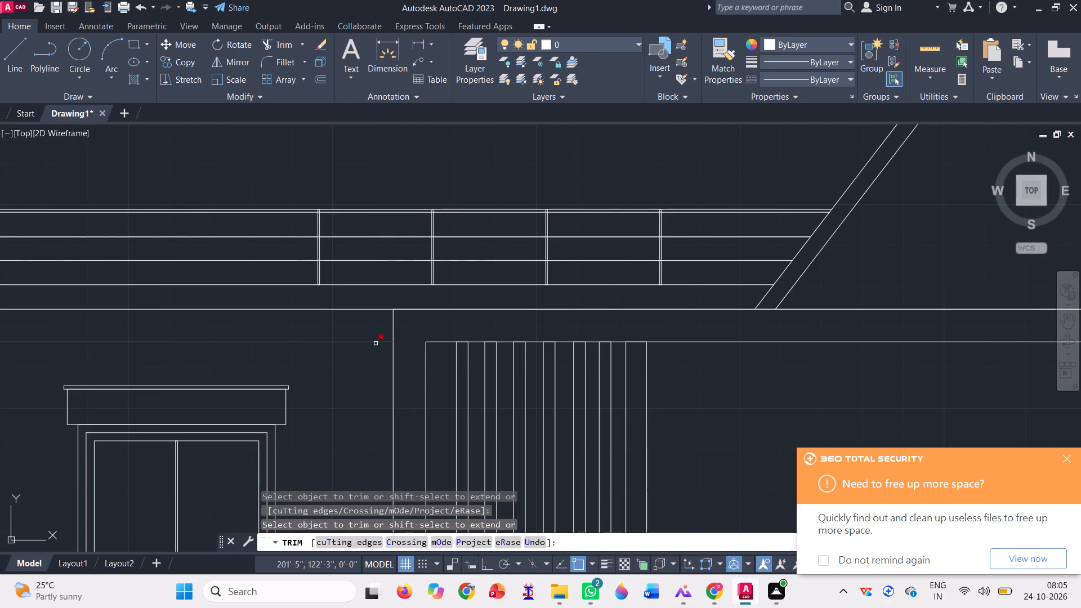
{"action": "scroll", "coordinate": [329, 315], "scroll_direction": "down", "scroll_amount": 1}
{"action": "key", "text": "Escape"}
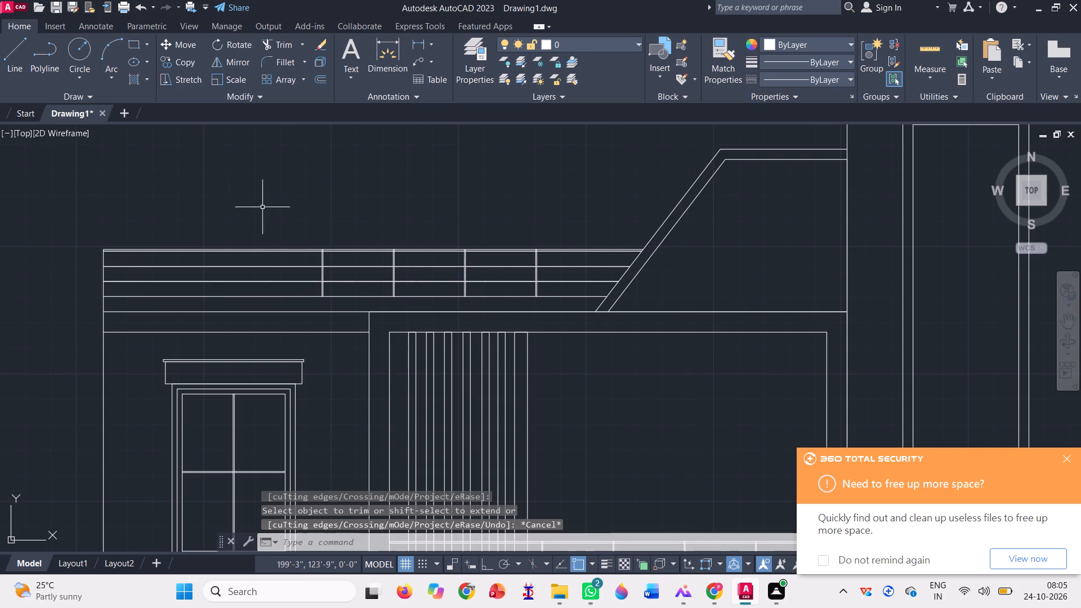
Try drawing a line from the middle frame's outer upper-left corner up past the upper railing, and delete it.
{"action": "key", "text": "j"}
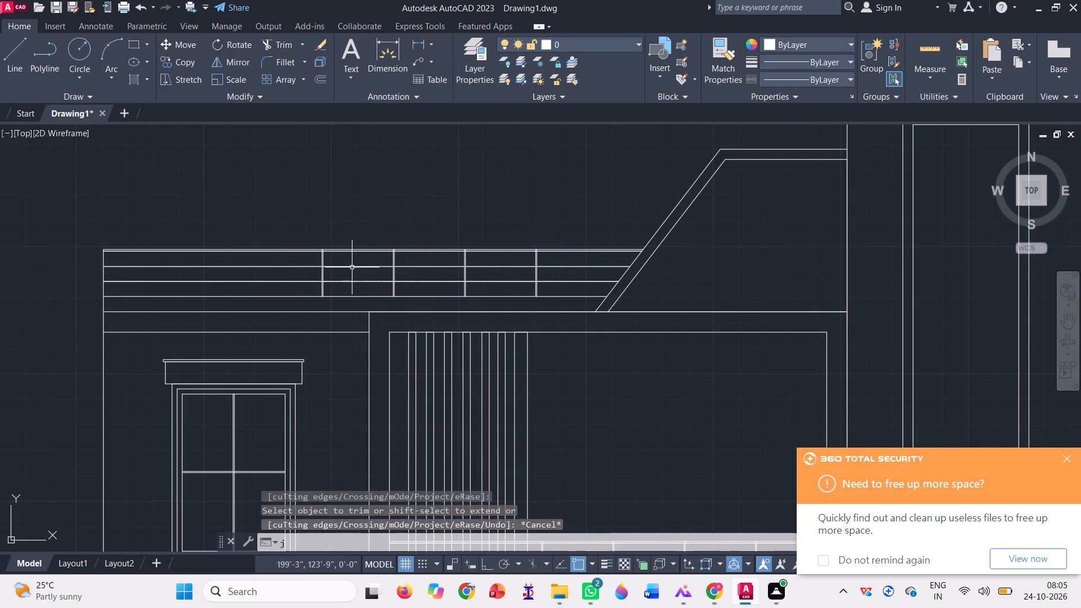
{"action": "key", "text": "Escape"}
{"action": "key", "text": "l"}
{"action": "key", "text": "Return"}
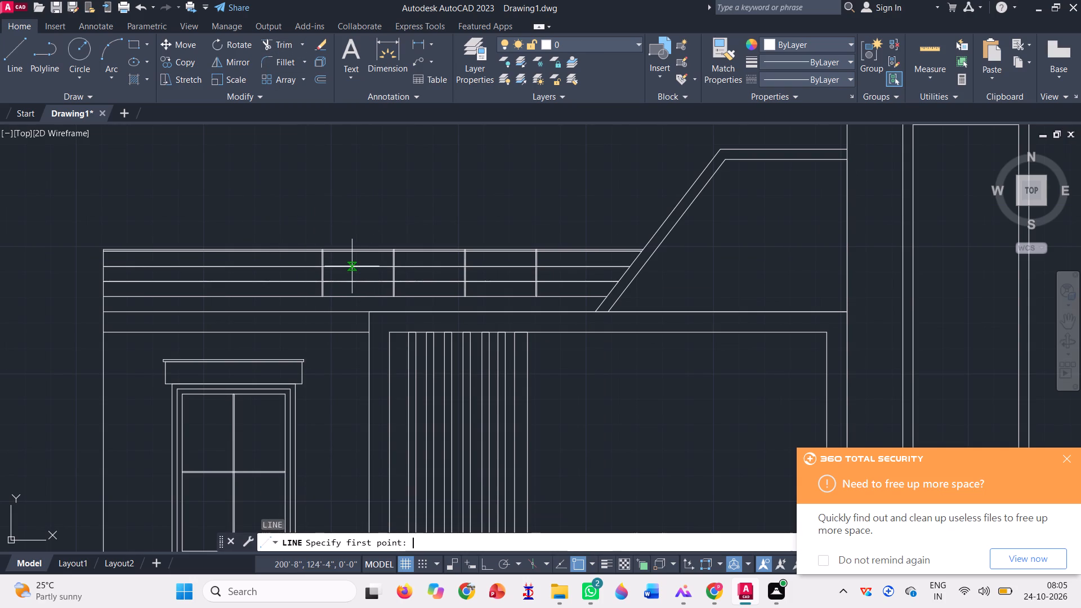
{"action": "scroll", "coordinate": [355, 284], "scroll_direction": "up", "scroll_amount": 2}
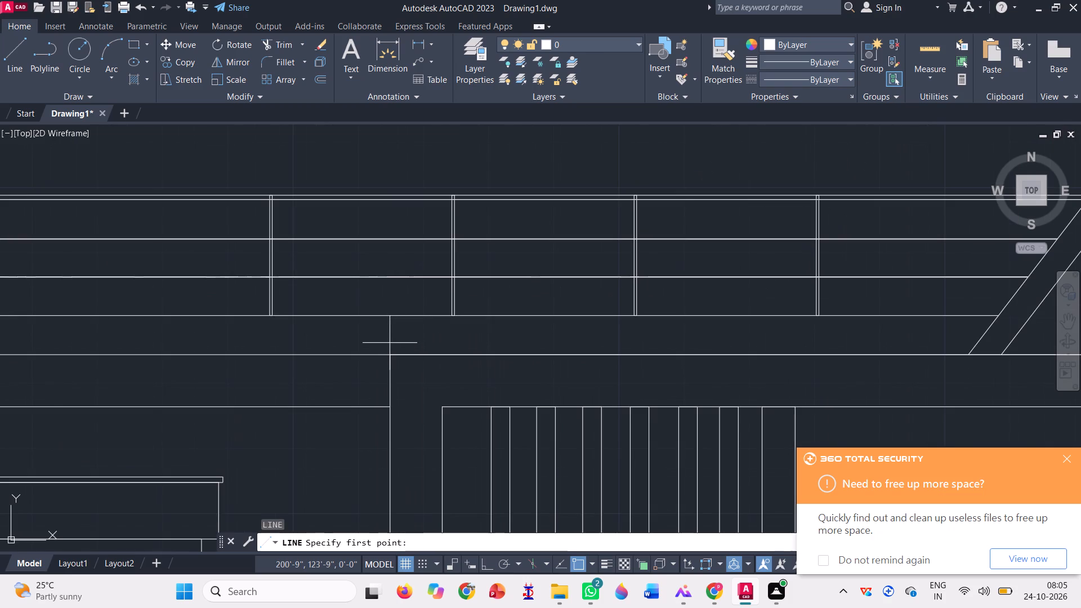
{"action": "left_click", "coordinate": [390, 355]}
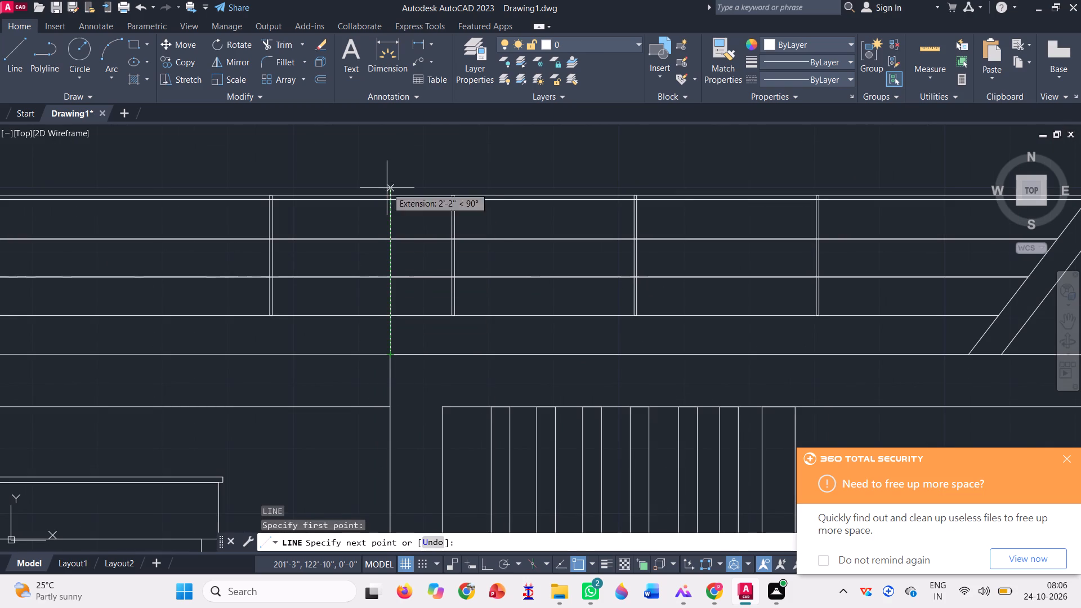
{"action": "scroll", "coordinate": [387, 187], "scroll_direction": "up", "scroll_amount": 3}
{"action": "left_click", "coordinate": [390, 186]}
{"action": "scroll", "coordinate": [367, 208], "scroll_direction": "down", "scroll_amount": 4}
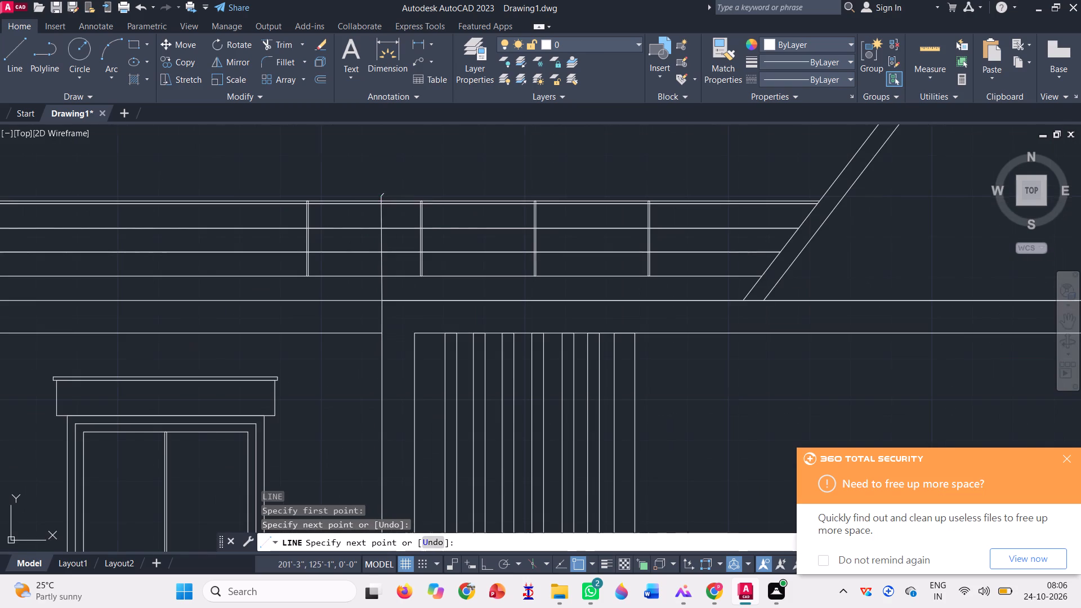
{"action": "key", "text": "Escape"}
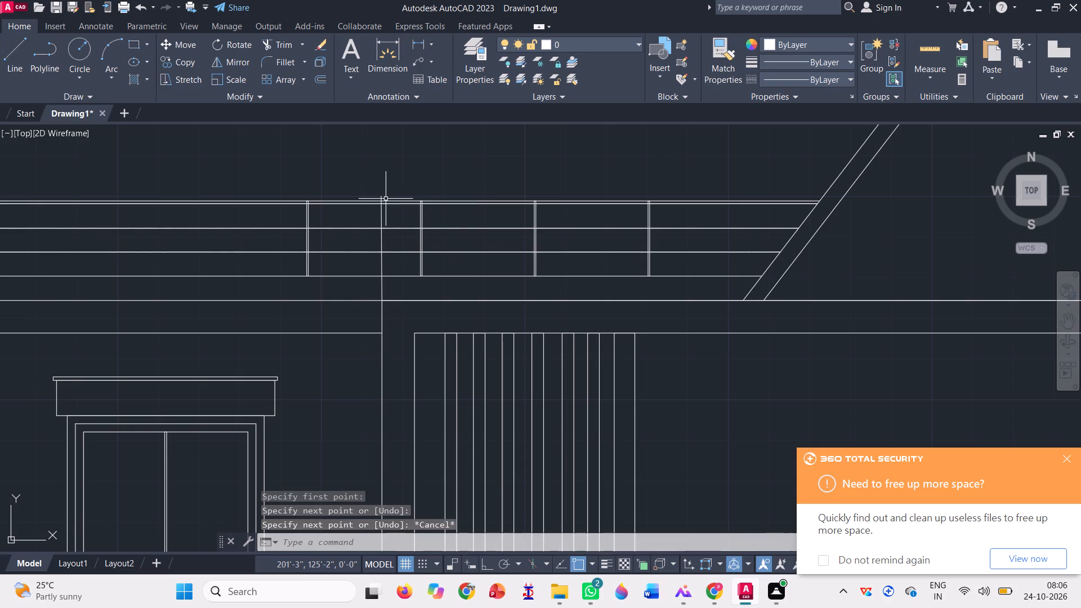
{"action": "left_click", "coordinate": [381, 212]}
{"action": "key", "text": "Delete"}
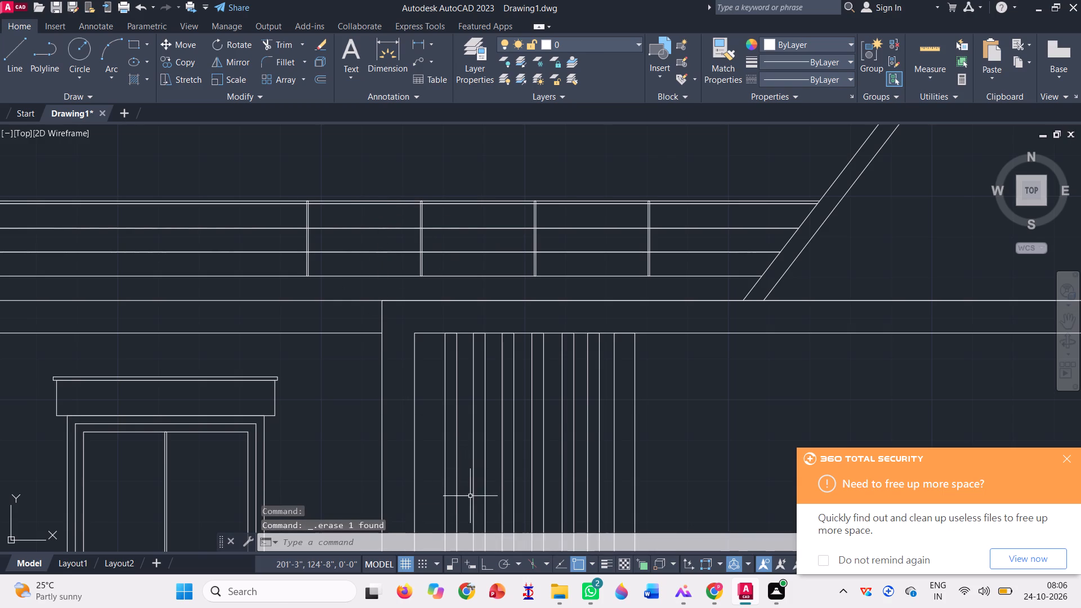
With Ortho on, draw a vertical line about 3' up from the middle frame's outer upper-left corner, past the upper railing.
{"action": "key", "text": "F8"}
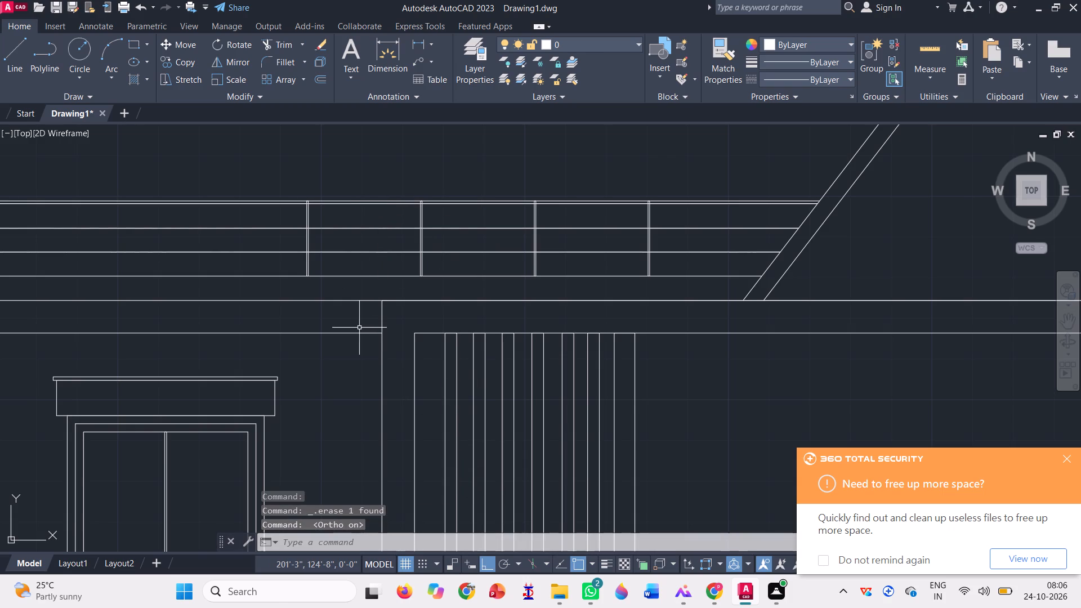
{"action": "key", "text": "l"}
{"action": "key", "text": "Return"}
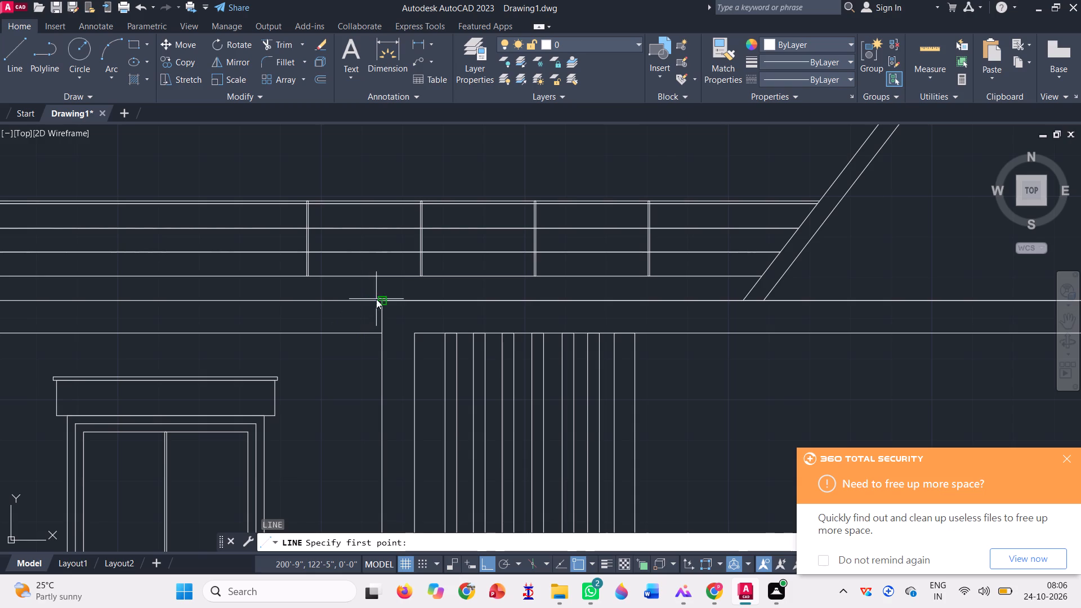
{"action": "left_click", "coordinate": [381, 299]}
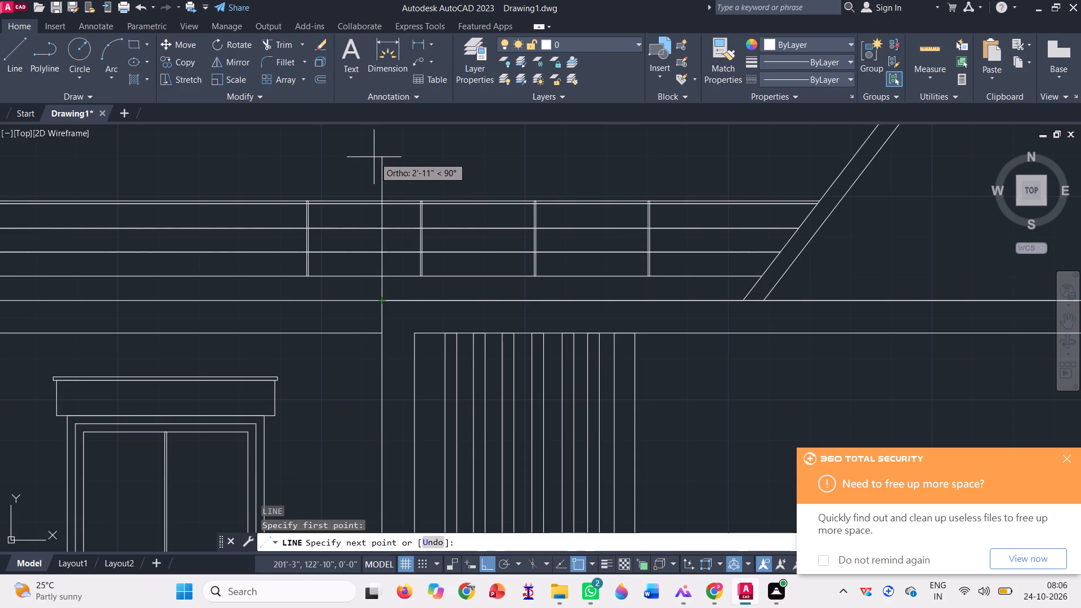
{"action": "left_click", "coordinate": [381, 154]}
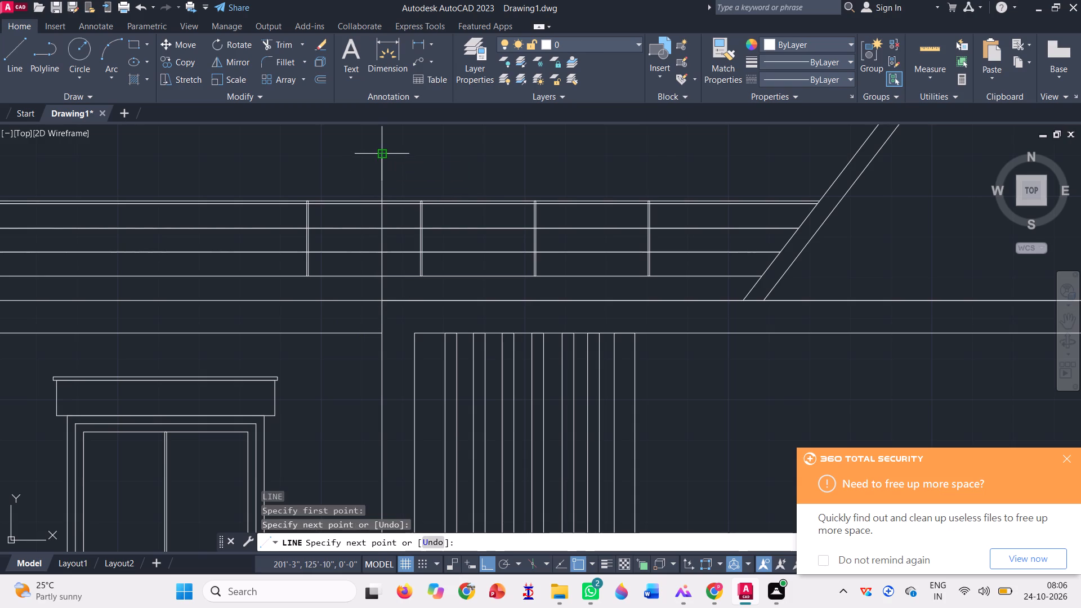
{"action": "key", "text": "space"}
Move the upper railing's rails and posts horizontally left so a post's outer edge aligns with the vertical line above the middle frame's left side.
{"action": "scroll", "coordinate": [404, 285], "scroll_direction": "down", "scroll_amount": 2}
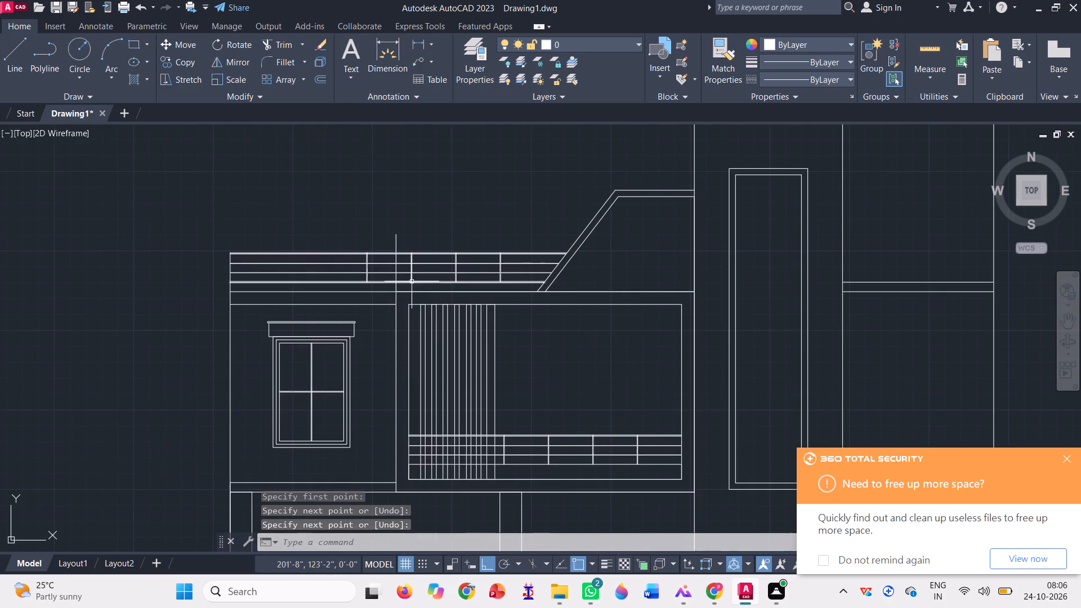
{"action": "scroll", "coordinate": [414, 279], "scroll_direction": "up", "scroll_amount": 2}
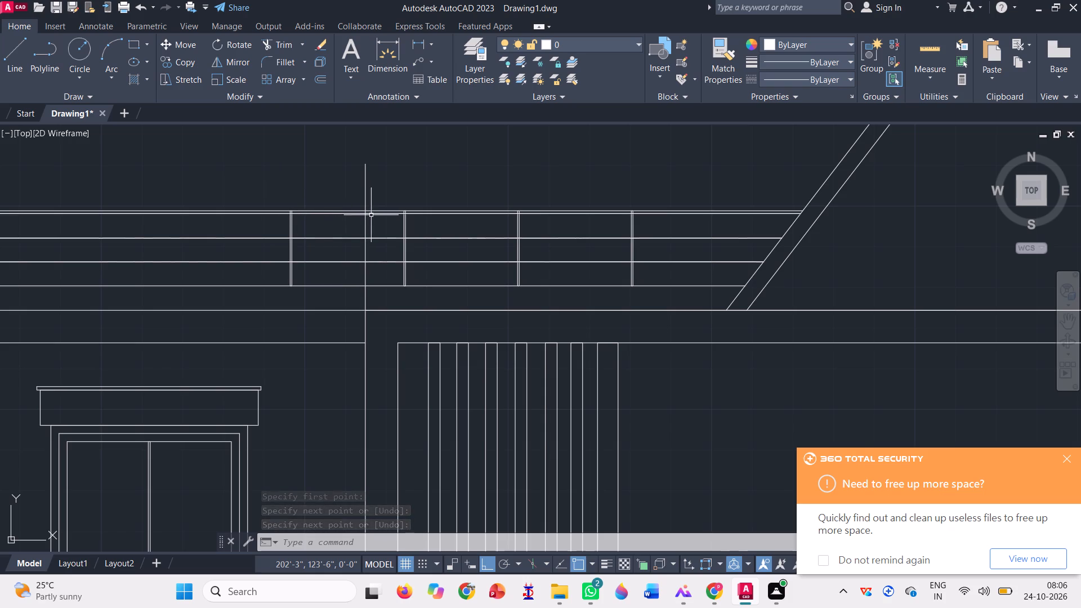
{"action": "left_click", "coordinate": [190, 43]}
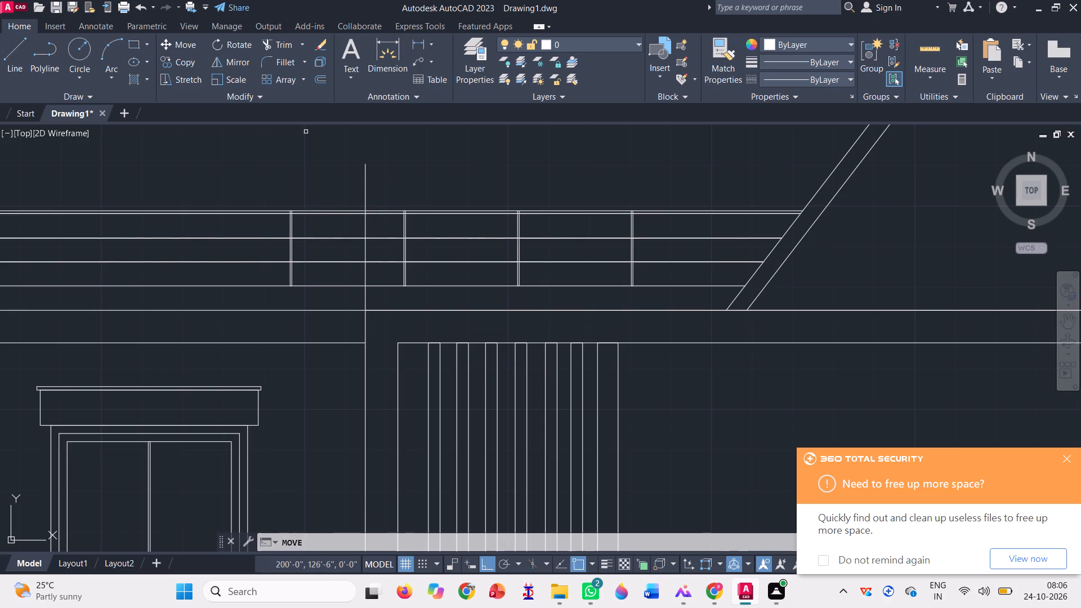
{"action": "left_click", "coordinate": [669, 275]}
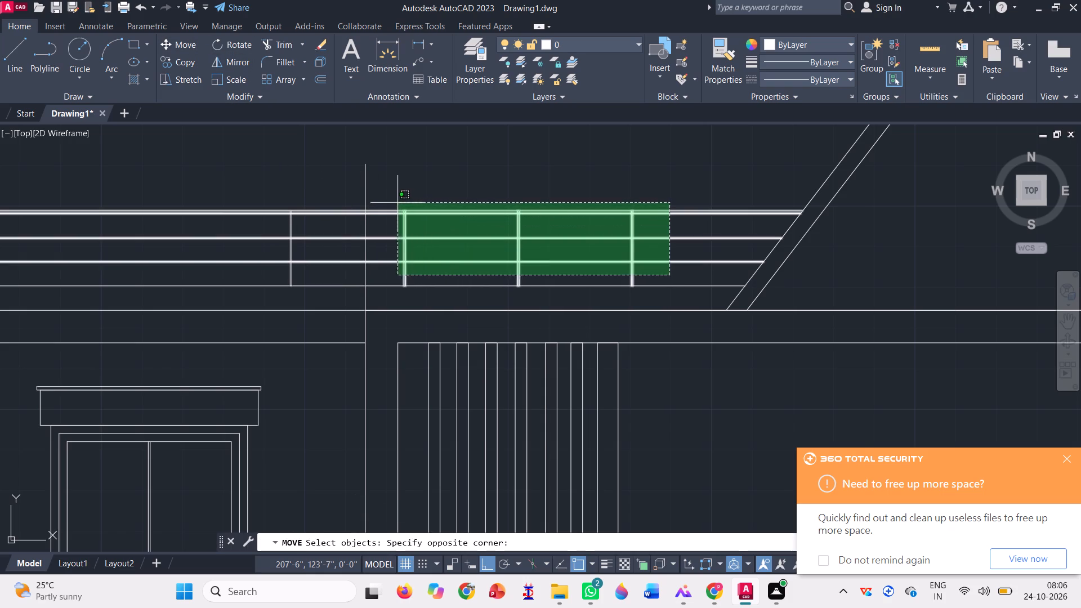
{"action": "left_click", "coordinate": [396, 201]}
{"action": "left_click", "coordinate": [320, 231]}
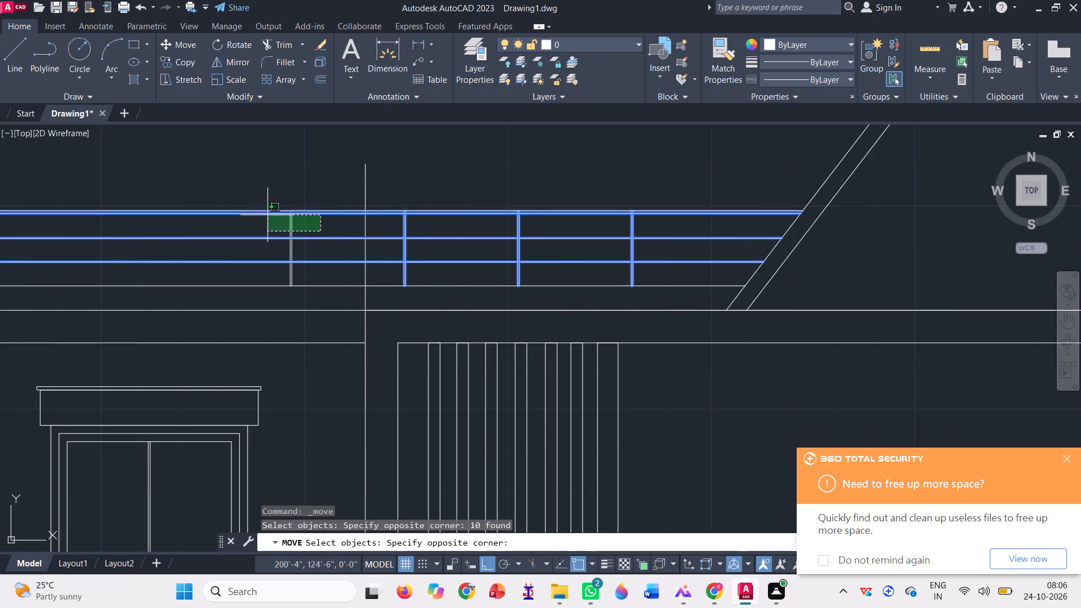
{"action": "left_click", "coordinate": [262, 213]}
{"action": "scroll", "coordinate": [398, 214], "scroll_direction": "up", "scroll_amount": 2}
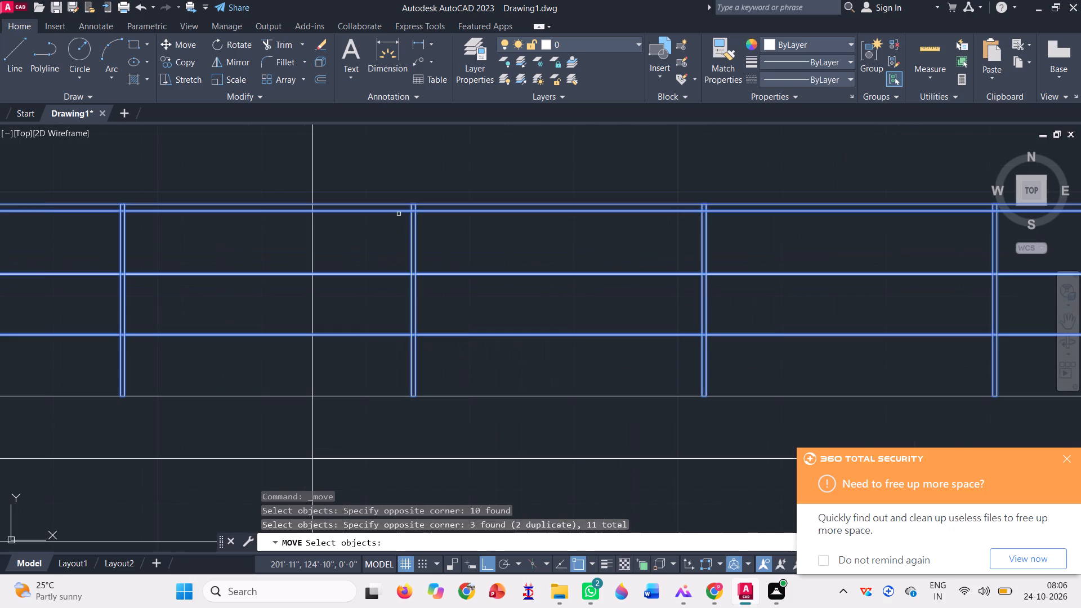
{"action": "key", "text": "space"}
{"action": "scroll", "coordinate": [412, 198], "scroll_direction": "up", "scroll_amount": 3}
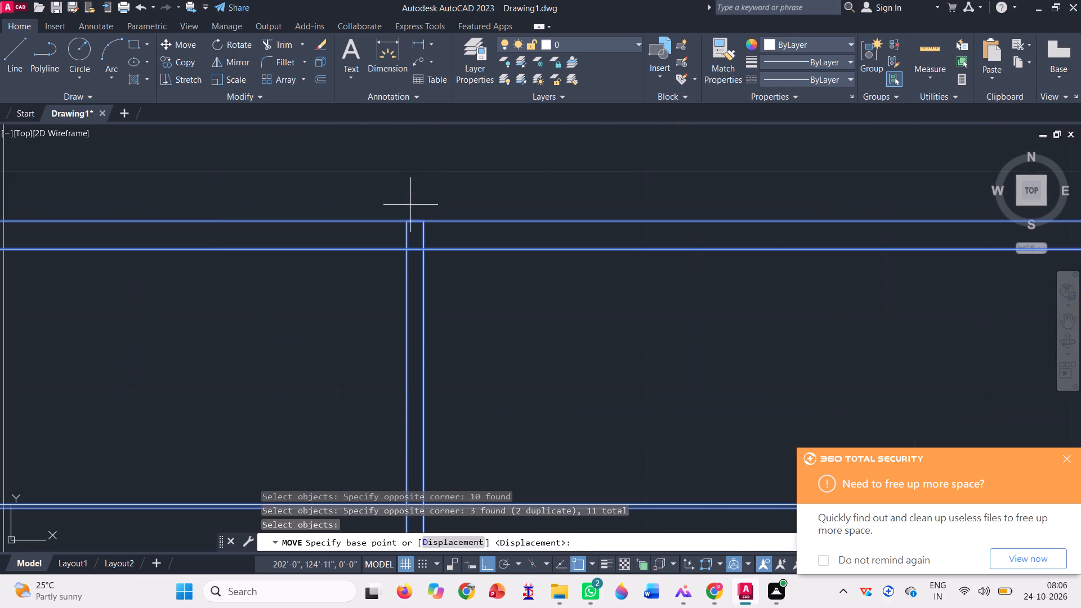
{"action": "left_click", "coordinate": [403, 222]}
{"action": "scroll", "coordinate": [556, 236], "scroll_direction": "down", "scroll_amount": 3}
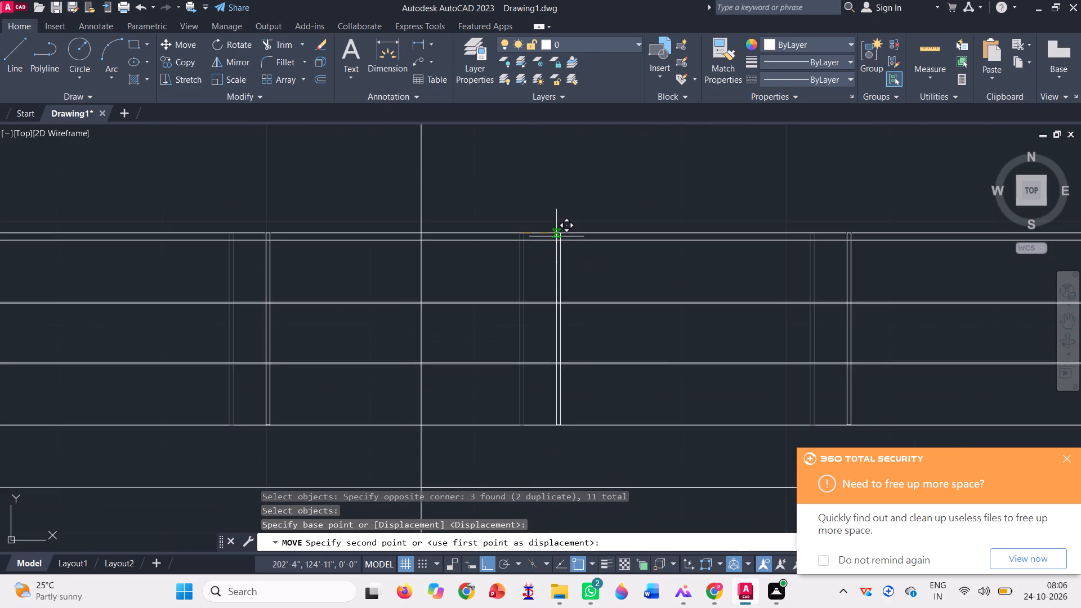
{"action": "scroll", "coordinate": [438, 225], "scroll_direction": "up", "scroll_amount": 3}
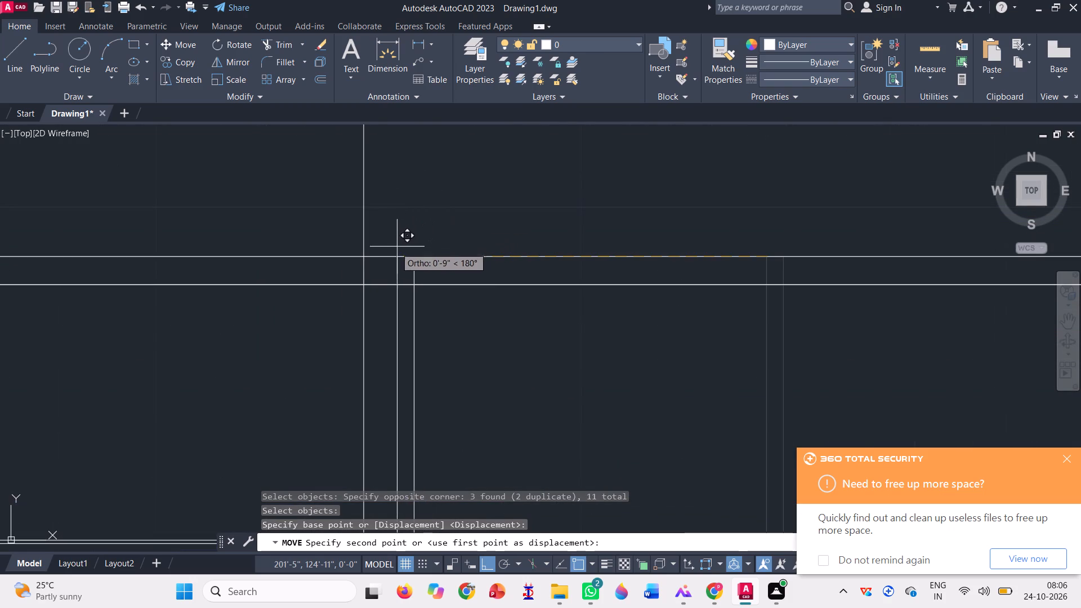
{"action": "left_click", "coordinate": [365, 255]}
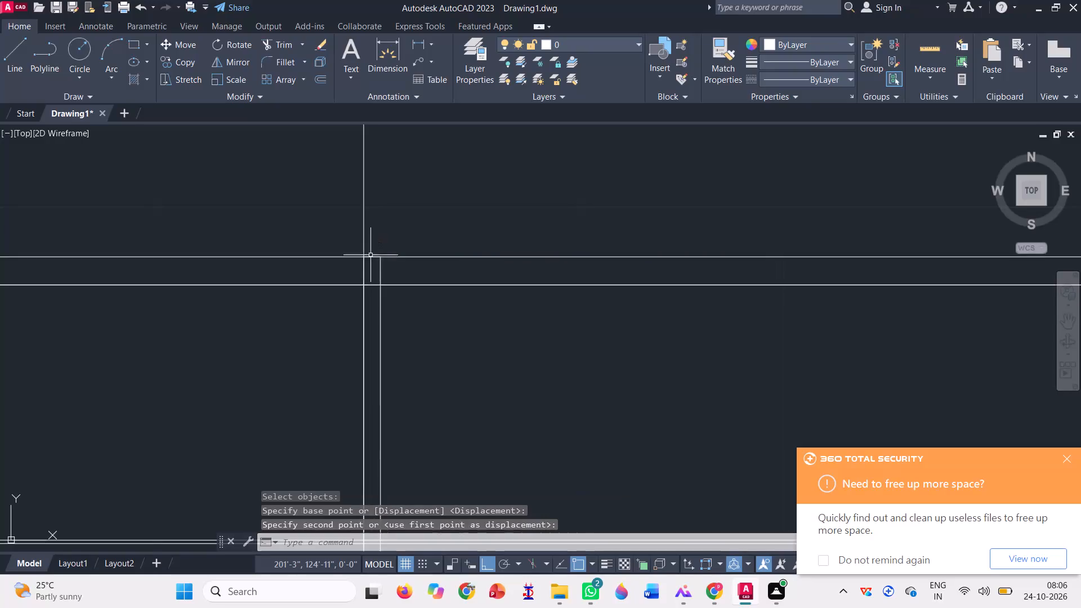
Delete the vertical guide line rising from the middle frame's outer upper-left corner.
{"action": "scroll", "coordinate": [381, 240], "scroll_direction": "down", "scroll_amount": 5}
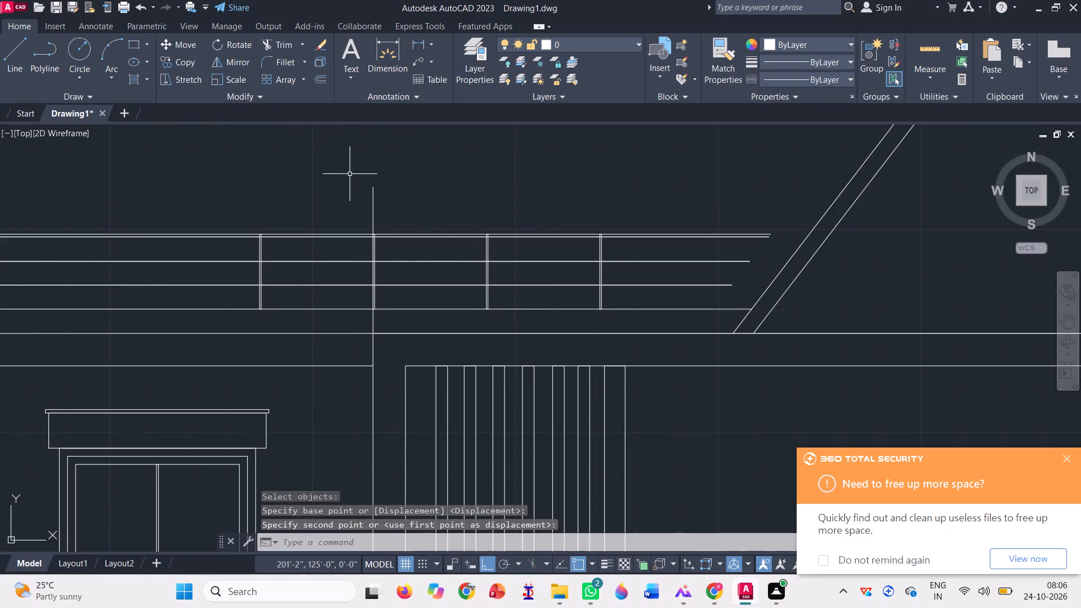
{"action": "left_click", "coordinate": [379, 205]}
{"action": "left_click", "coordinate": [351, 191]}
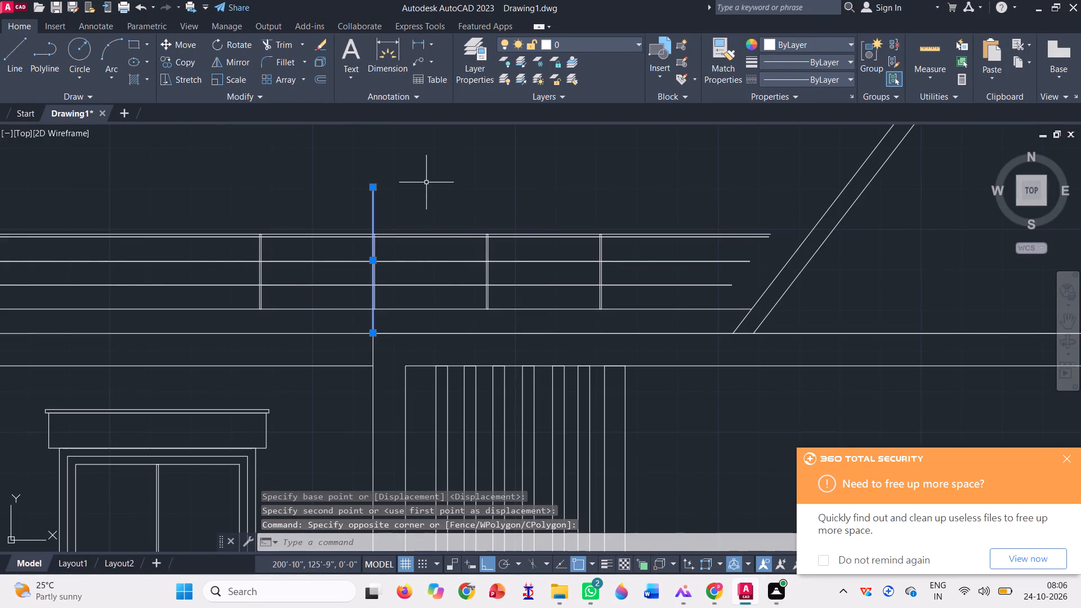
{"action": "key", "text": "Delete"}
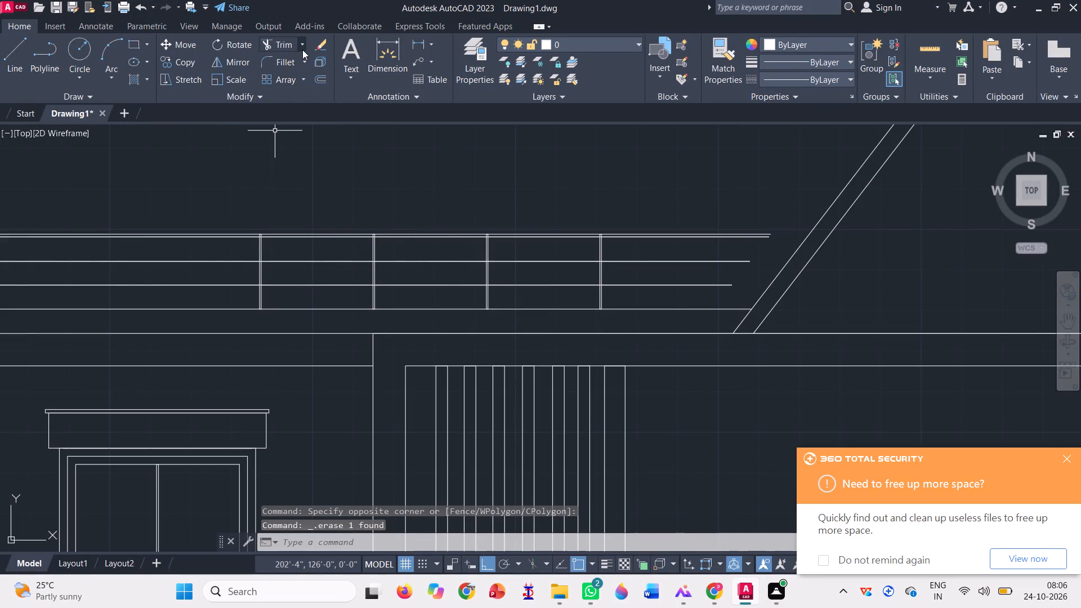
Extend the upper railing's horizontal rails to the inclined edge of the sloped parapet.
{"action": "left_click", "coordinate": [305, 44]}
{"action": "left_click", "coordinate": [292, 97]}
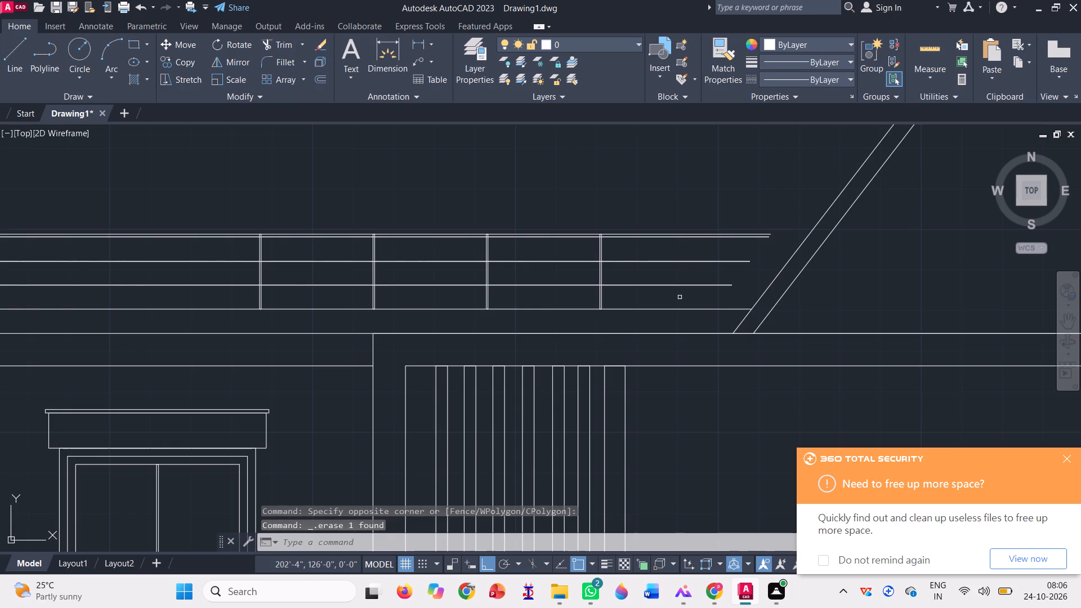
{"action": "left_click", "coordinate": [688, 298]}
{"action": "left_click", "coordinate": [678, 219]}
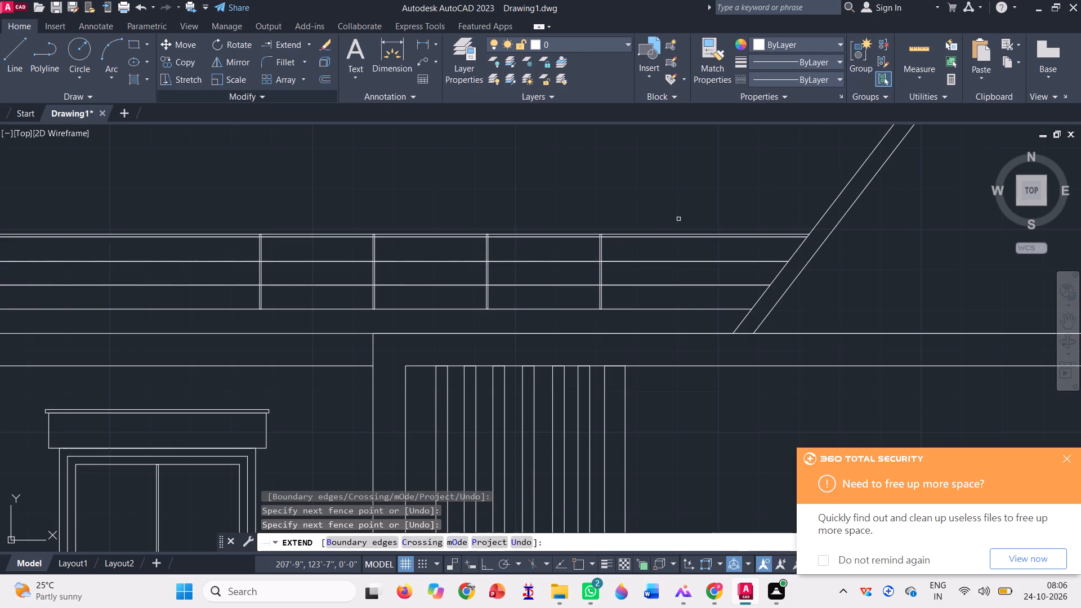
{"action": "key", "text": "Escape"}
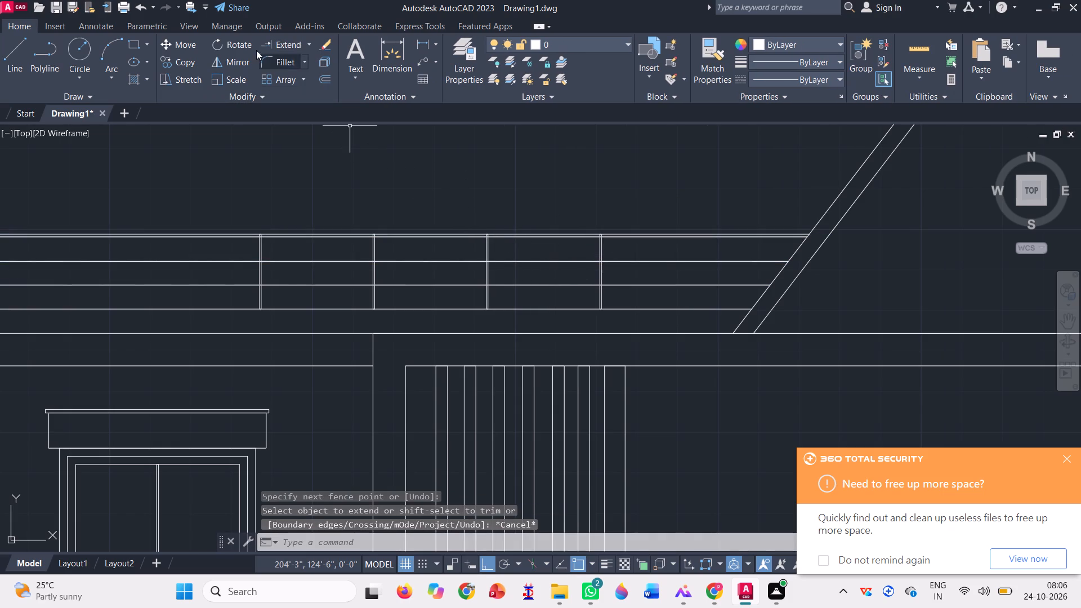
Copy the upper railing's rightmost post one post spacing to the right, toward the sloped parapet.
{"action": "left_click", "coordinate": [177, 66]}
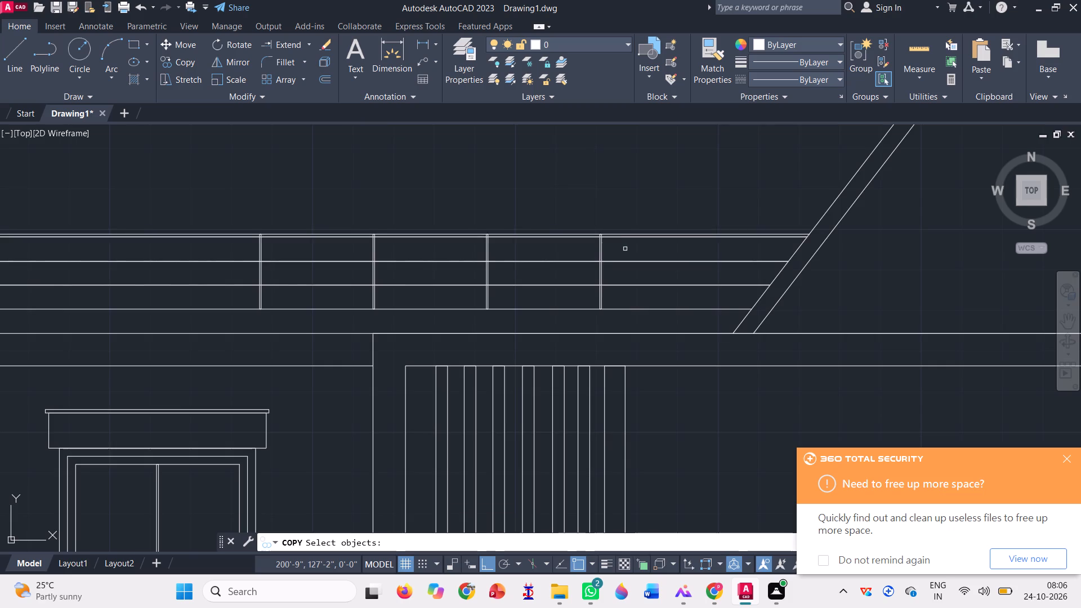
{"action": "scroll", "coordinate": [624, 251], "scroll_direction": "up", "scroll_amount": 2}
{"action": "left_click", "coordinate": [582, 241]}
{"action": "left_click", "coordinate": [528, 241]}
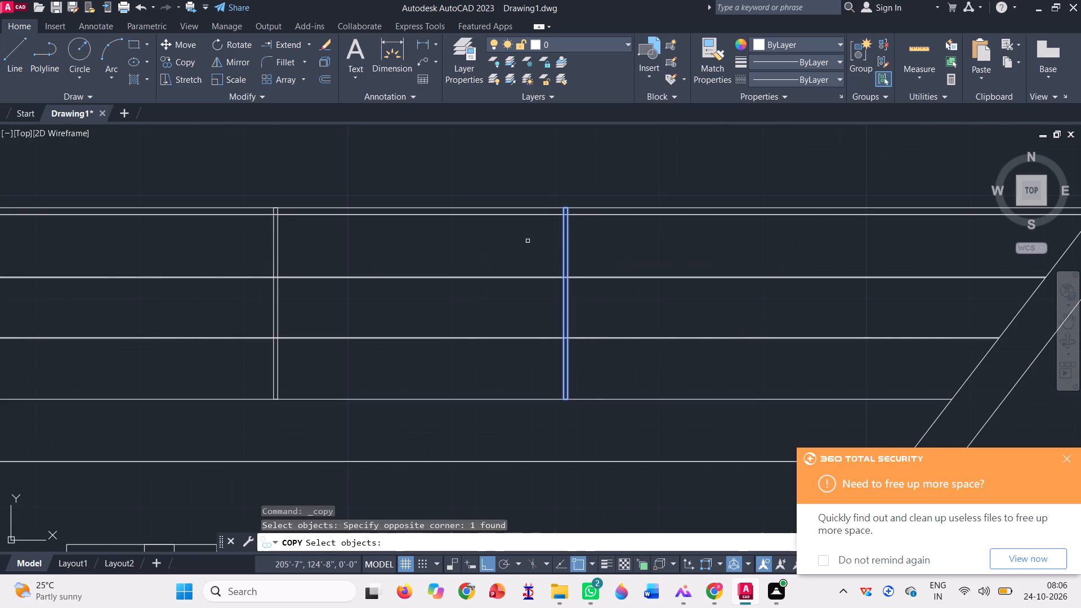
{"action": "key", "text": "space"}
{"action": "scroll", "coordinate": [275, 205], "scroll_direction": "up", "scroll_amount": 3}
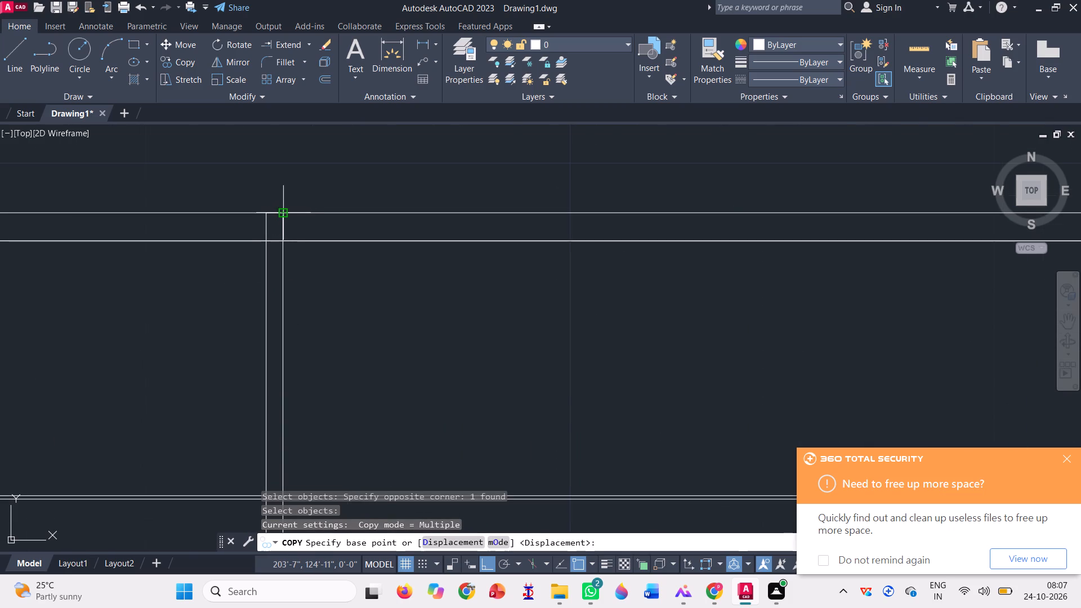
{"action": "left_click", "coordinate": [281, 210]}
{"action": "scroll", "coordinate": [251, 213], "scroll_direction": "down", "scroll_amount": 3}
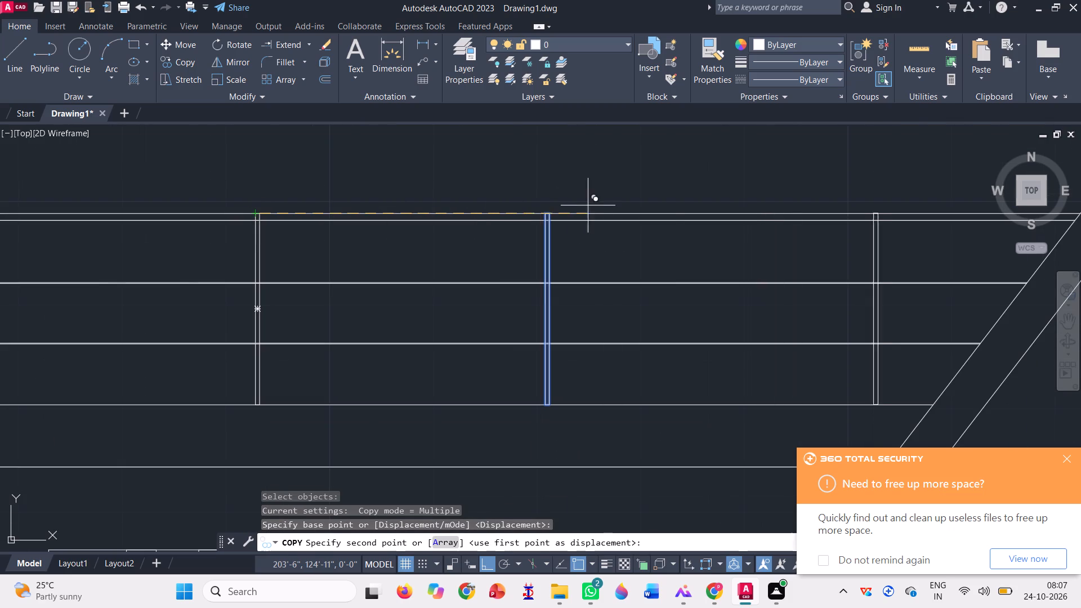
{"action": "scroll", "coordinate": [592, 204], "scroll_direction": "up", "scroll_amount": 2}
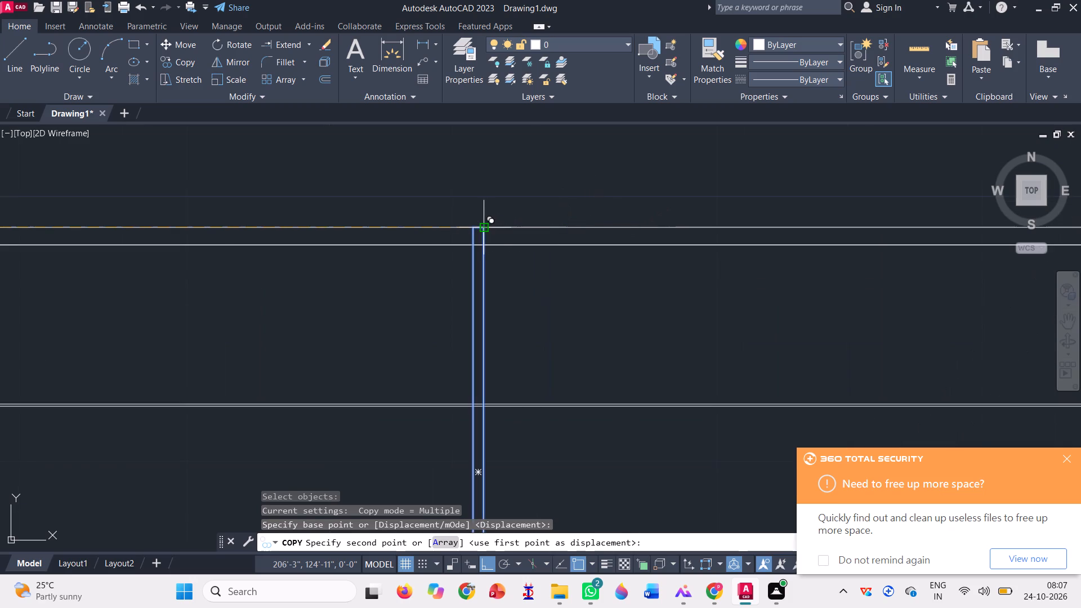
{"action": "left_click", "coordinate": [488, 226]}
{"action": "scroll", "coordinate": [507, 224], "scroll_direction": "down", "scroll_amount": 4}
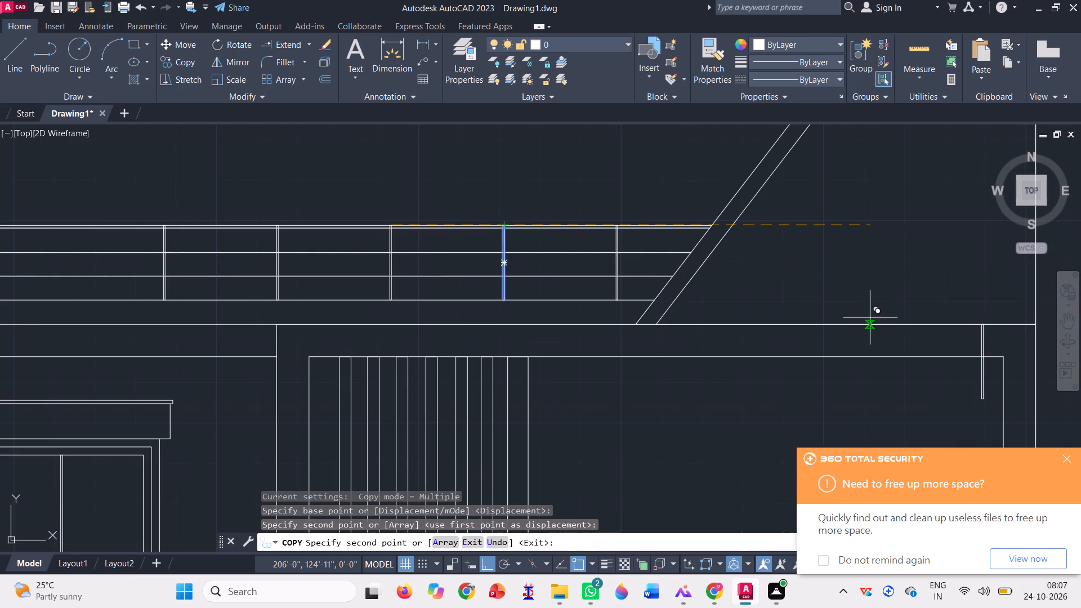
{"action": "key", "text": "space"}
Trim the upper railing's horizontal rails to the left of the post above the middle frame's left edge.
{"action": "scroll", "coordinate": [663, 296], "scroll_direction": "down", "scroll_amount": 1}
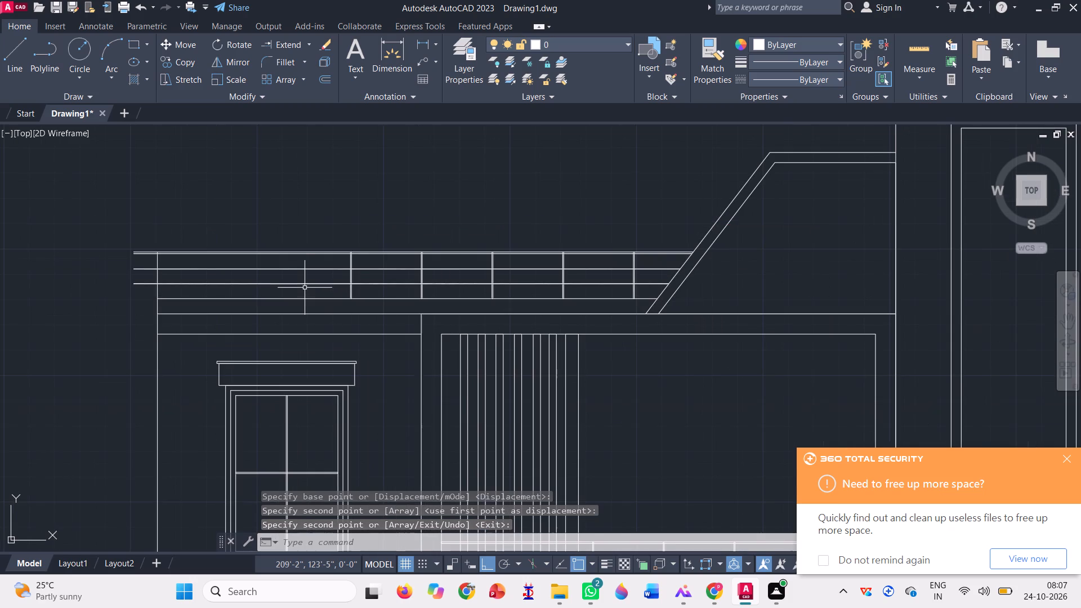
{"action": "scroll", "coordinate": [303, 278], "scroll_direction": "up", "scroll_amount": 1}
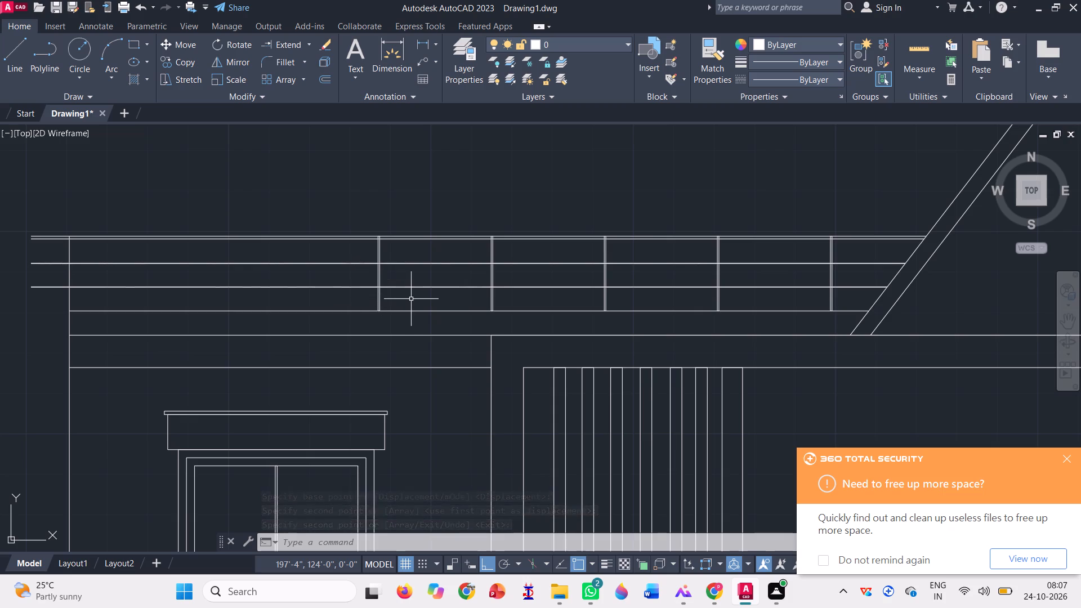
{"action": "left_click", "coordinate": [311, 39]}
{"action": "left_click", "coordinate": [287, 66]}
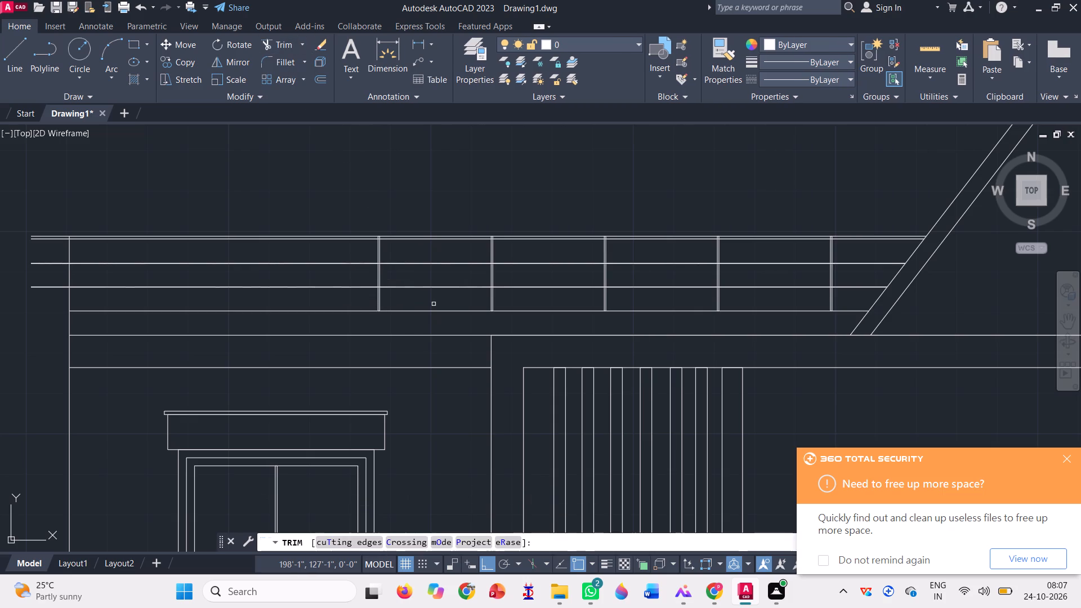
{"action": "left_click", "coordinate": [443, 309]}
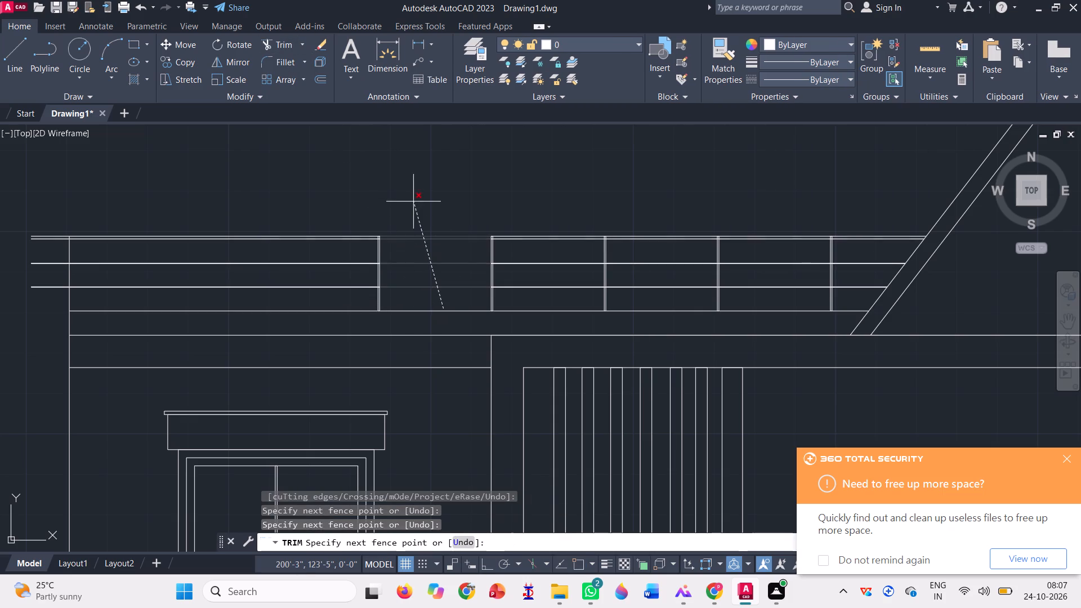
{"action": "left_click", "coordinate": [413, 202]}
{"action": "left_click", "coordinate": [403, 292]}
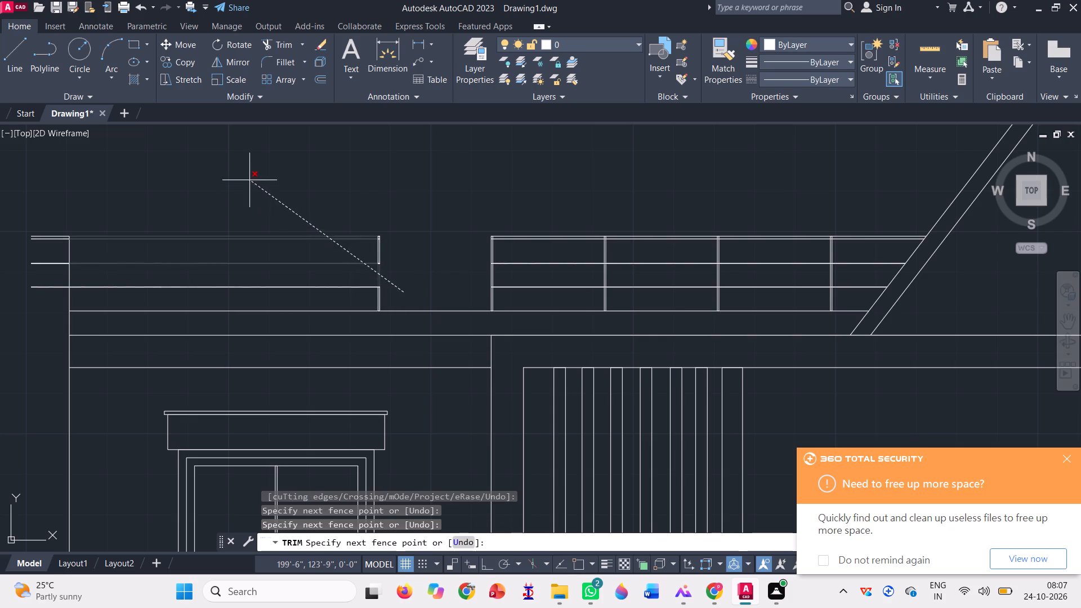
{"action": "left_click", "coordinate": [249, 180]}
{"action": "left_click", "coordinate": [384, 258]}
{"action": "left_click", "coordinate": [361, 229]}
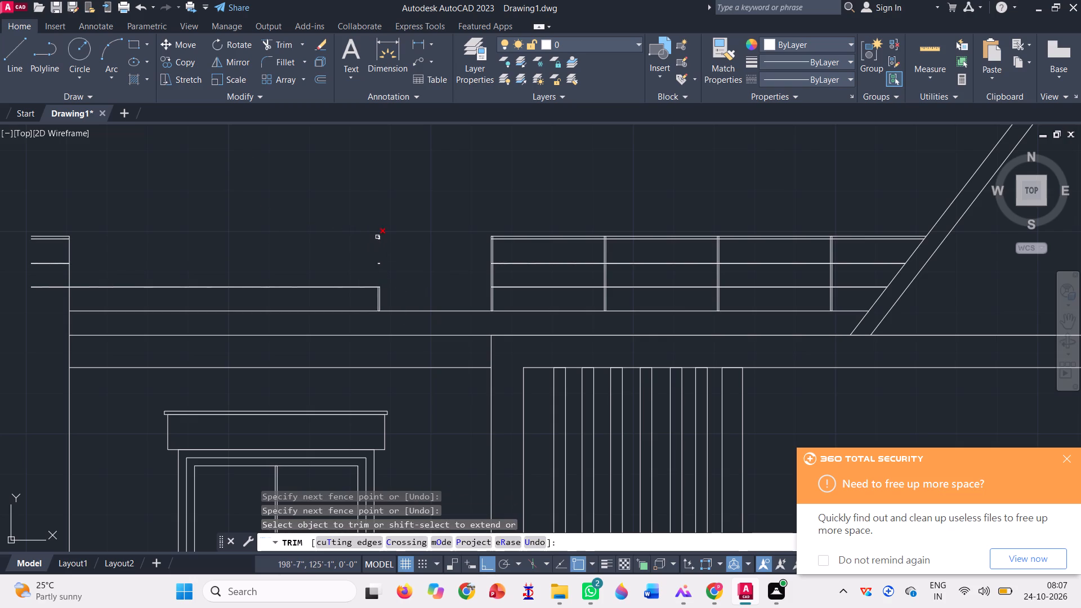
{"action": "key", "text": "Escape"}
Erase the leftover railing post, rail pieces and stubs left of the middle frame, including those beyond the house's left edge.
{"action": "left_click", "coordinate": [388, 299]}
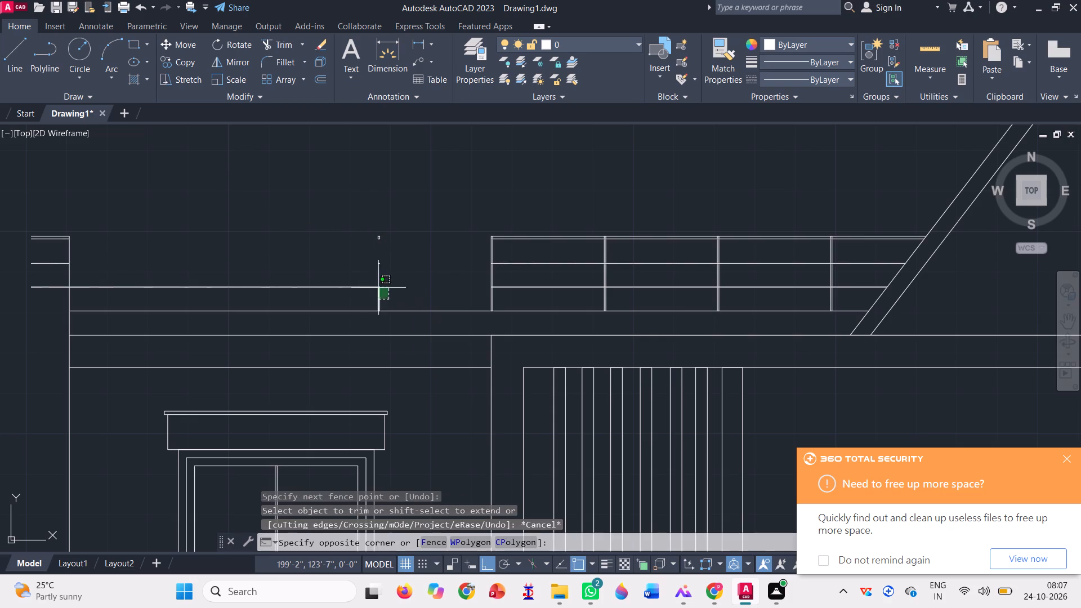
{"action": "left_click", "coordinate": [324, 219]}
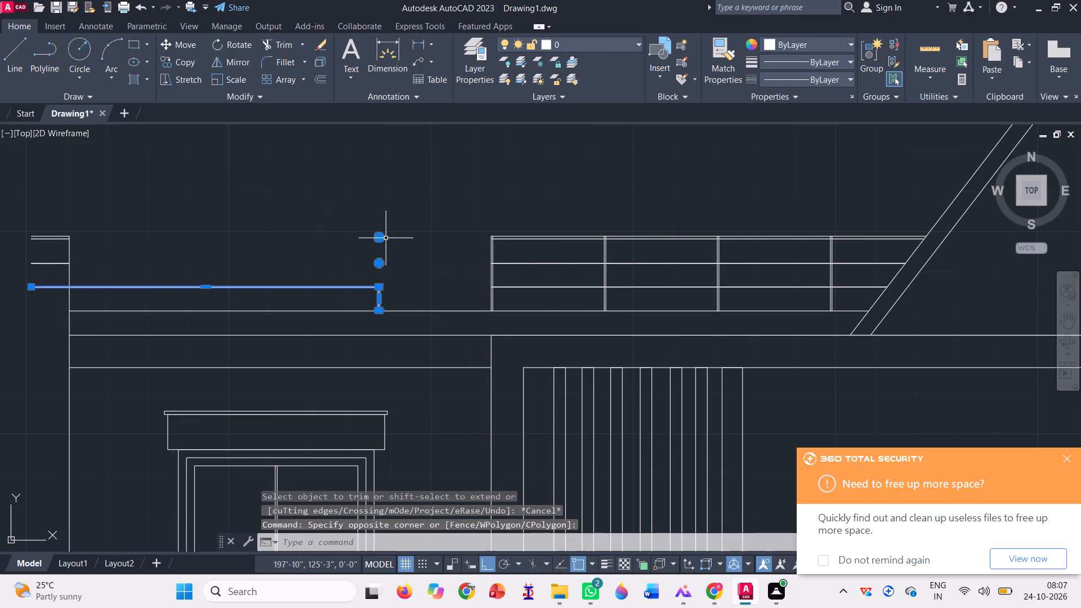
{"action": "key", "text": "Delete"}
{"action": "scroll", "coordinate": [388, 240], "scroll_direction": "down", "scroll_amount": 1}
{"action": "scroll", "coordinate": [203, 263], "scroll_direction": "up", "scroll_amount": 3}
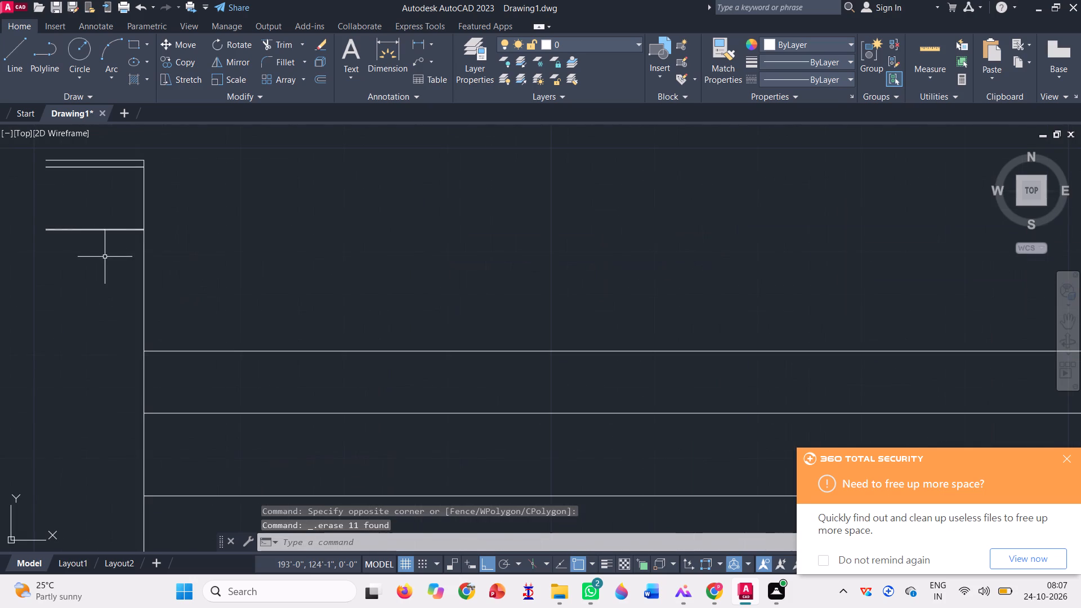
{"action": "left_click", "coordinate": [105, 257]}
{"action": "left_click", "coordinate": [36, 140]}
{"action": "scroll", "coordinate": [279, 248], "scroll_direction": "down", "scroll_amount": 2}
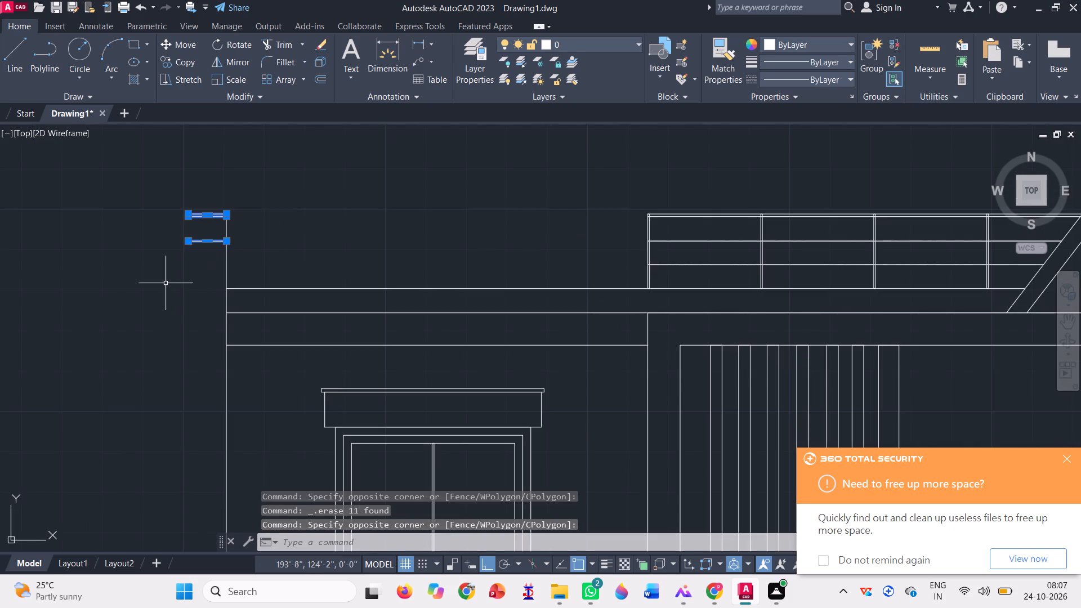
{"action": "key", "text": "Delete"}
Copy the whole upper railing leftward over the left bay, placing its top rail's right end on the first post slightly below that post's top.
{"action": "scroll", "coordinate": [148, 285], "scroll_direction": "down", "scroll_amount": 1}
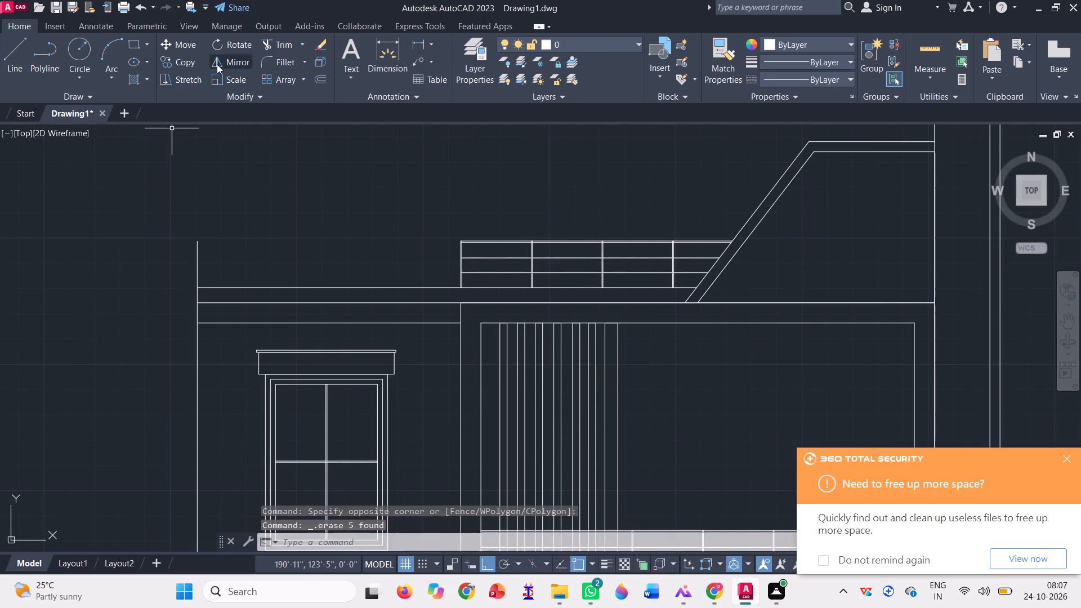
{"action": "left_click", "coordinate": [176, 66]}
{"action": "scroll", "coordinate": [615, 264], "scroll_direction": "up", "scroll_amount": 1}
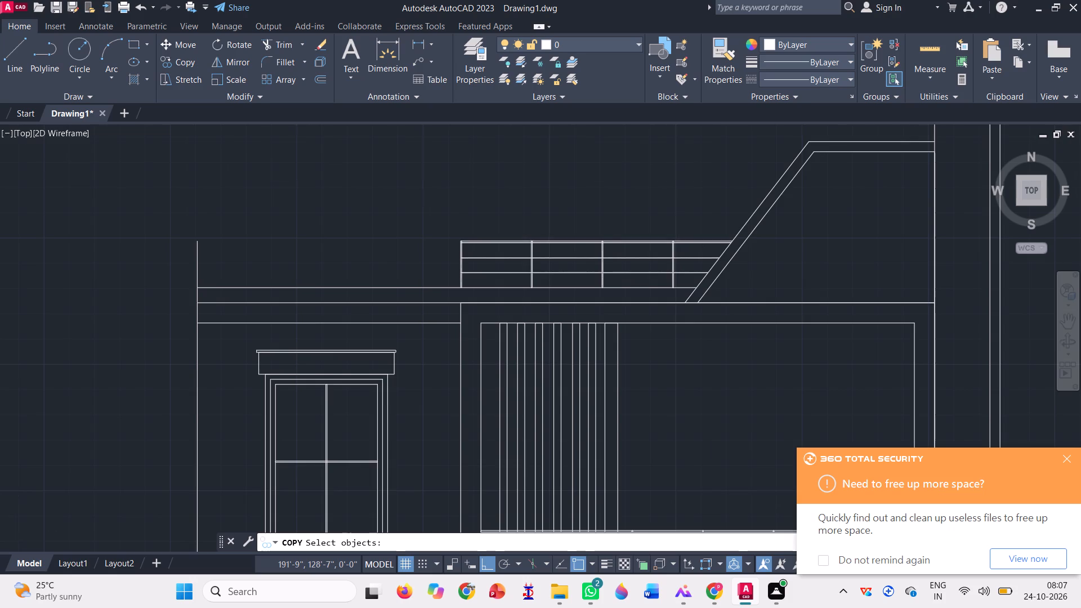
{"action": "left_click", "coordinate": [628, 287]}
{"action": "left_click", "coordinate": [327, 177]}
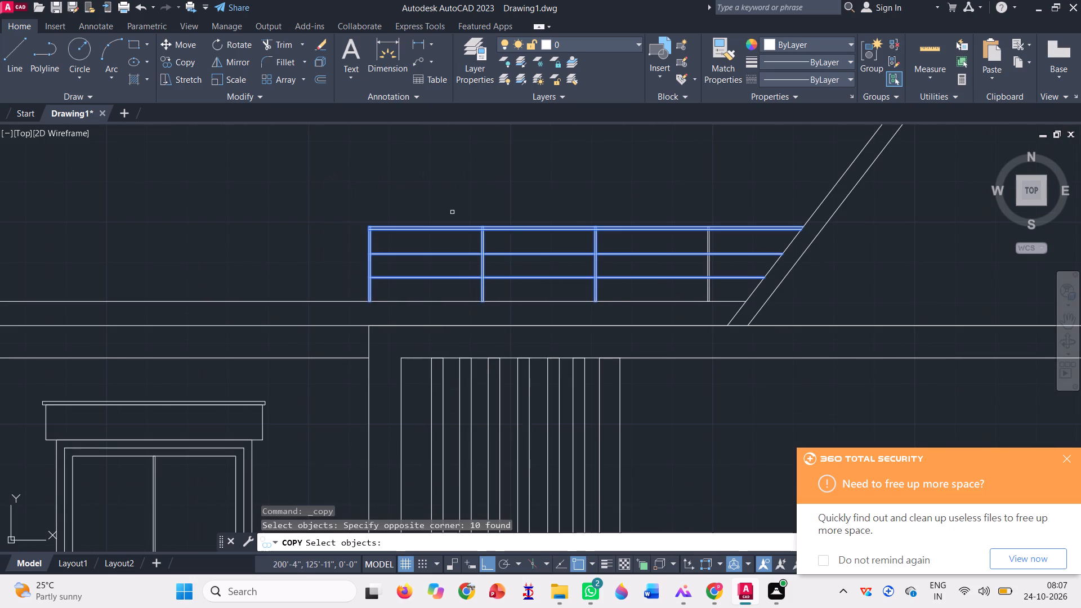
{"action": "left_click", "coordinate": [716, 268]}
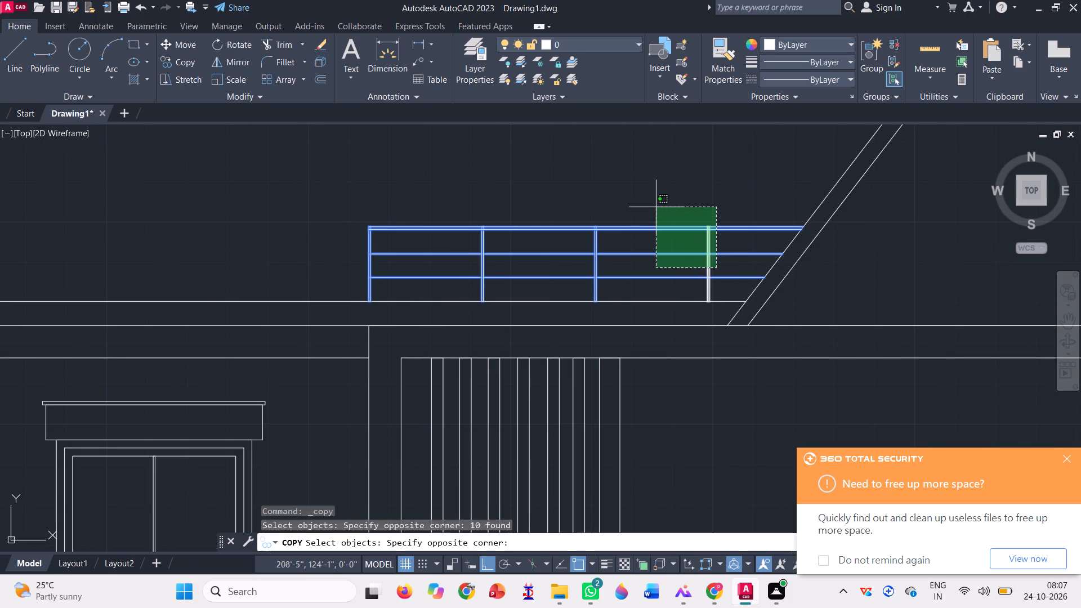
{"action": "left_click", "coordinate": [656, 207]}
{"action": "scroll", "coordinate": [622, 227], "scroll_direction": "down", "scroll_amount": 1}
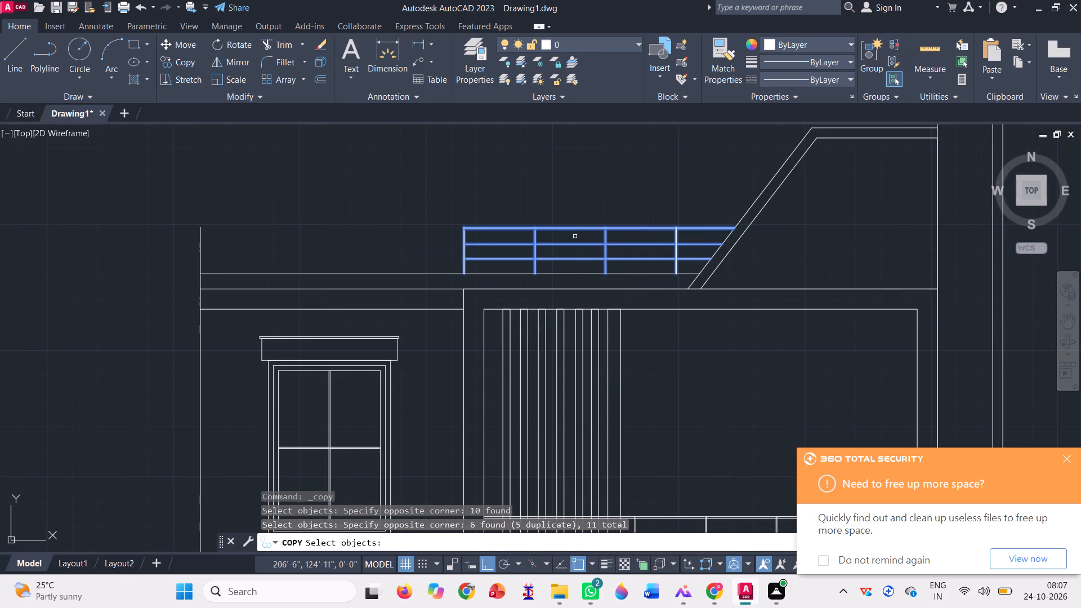
{"action": "key", "text": "space"}
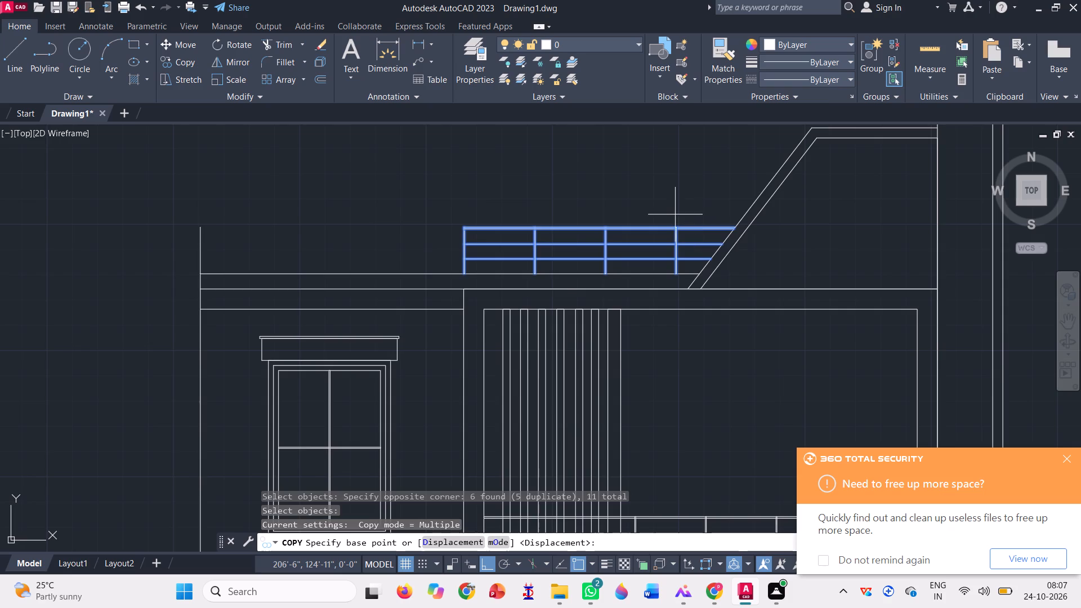
{"action": "scroll", "coordinate": [675, 213], "scroll_direction": "up", "scroll_amount": 6}
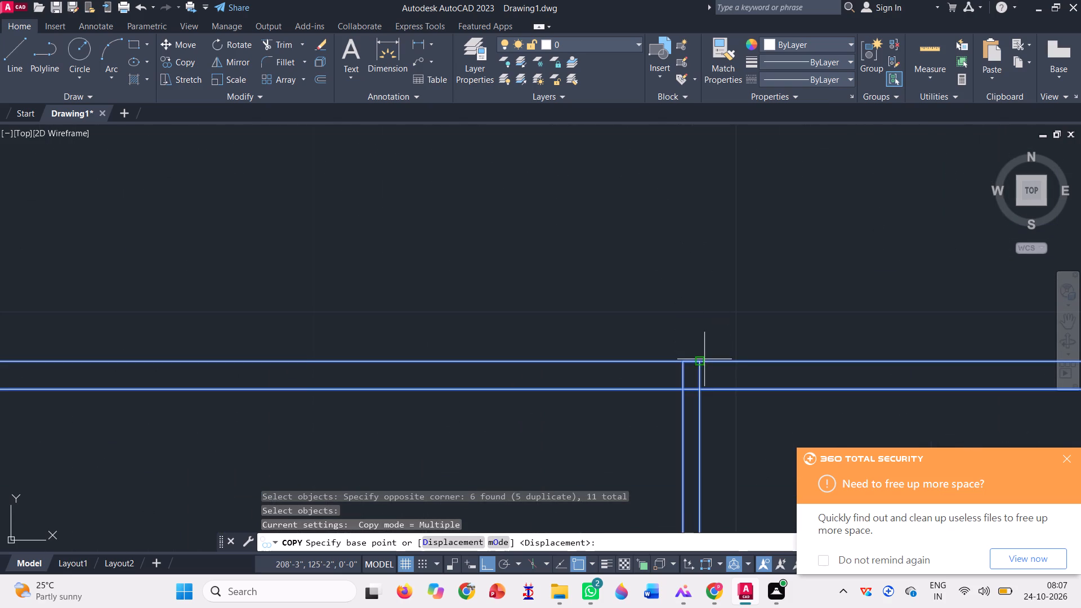
{"action": "scroll", "coordinate": [656, 341], "scroll_direction": "down", "scroll_amount": 4}
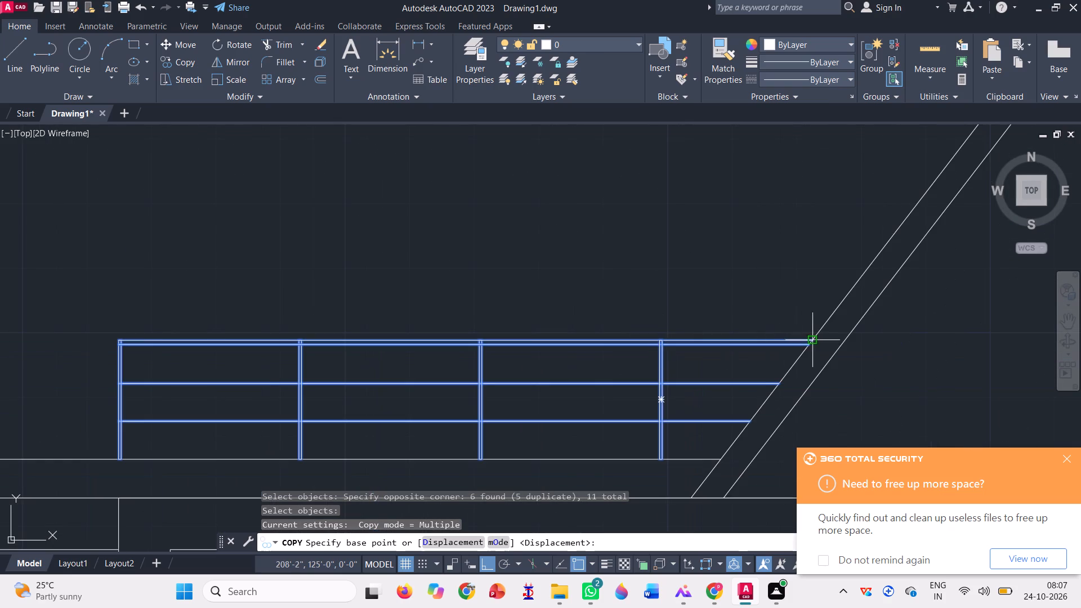
{"action": "scroll", "coordinate": [816, 337], "scroll_direction": "up", "scroll_amount": 3}
{"action": "left_click", "coordinate": [803, 350]}
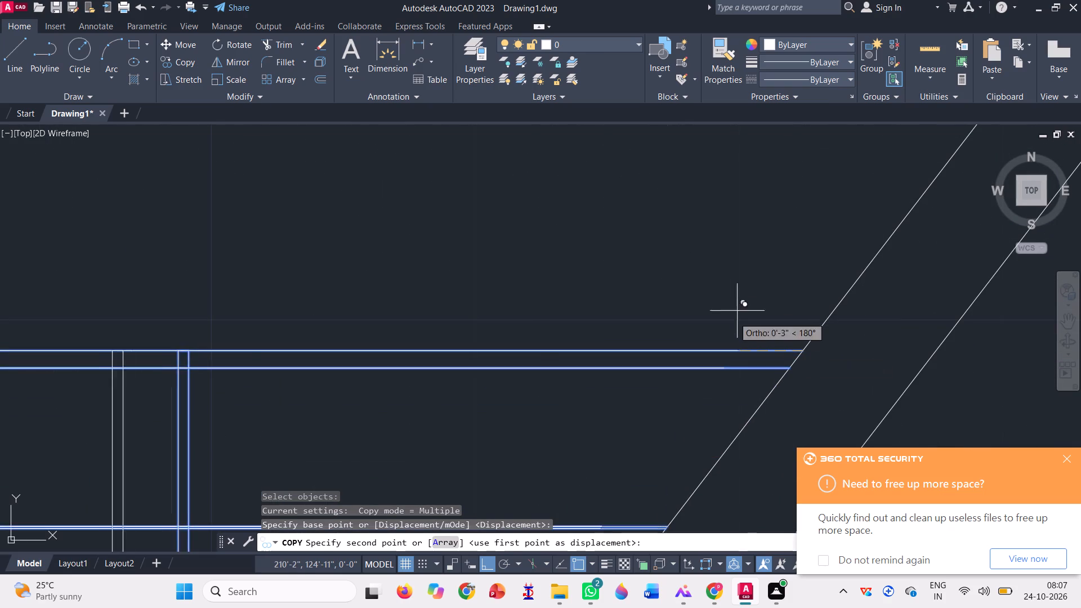
{"action": "scroll", "coordinate": [750, 291], "scroll_direction": "down", "scroll_amount": 6}
{"action": "scroll", "coordinate": [593, 305], "scroll_direction": "up", "scroll_amount": 3}
{"action": "key", "text": "F8"}
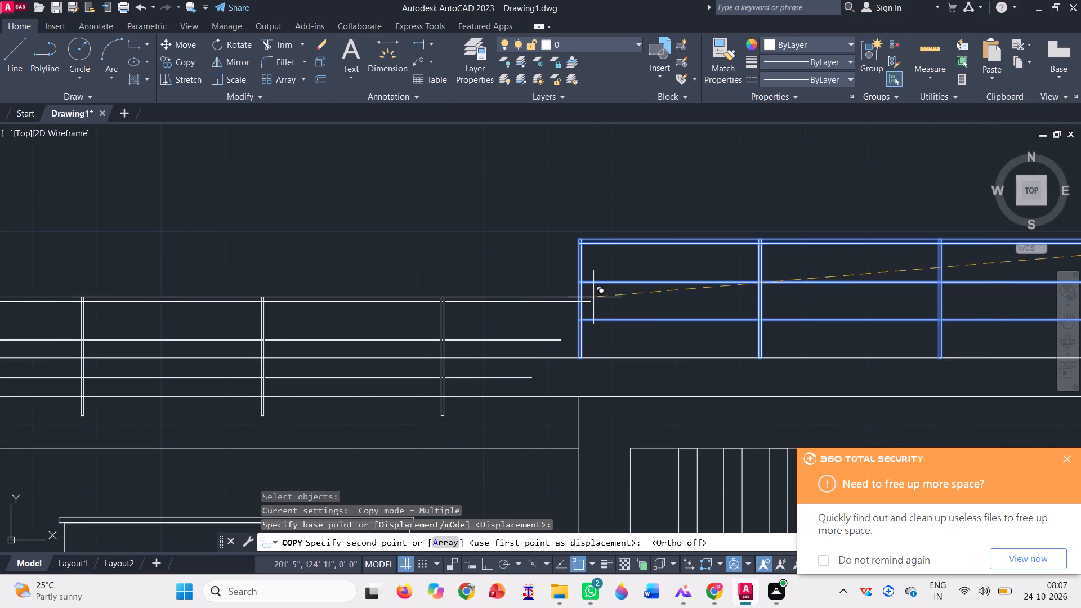
{"action": "scroll", "coordinate": [578, 258], "scroll_direction": "up", "scroll_amount": 2}
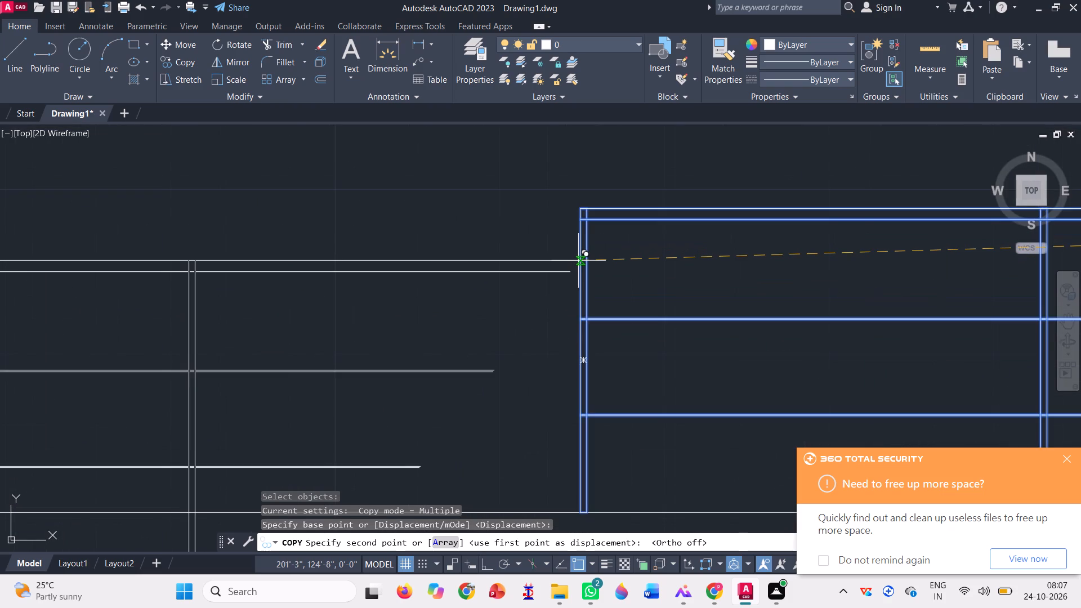
{"action": "left_click", "coordinate": [580, 252]}
{"action": "scroll", "coordinate": [493, 247], "scroll_direction": "down", "scroll_amount": 2}
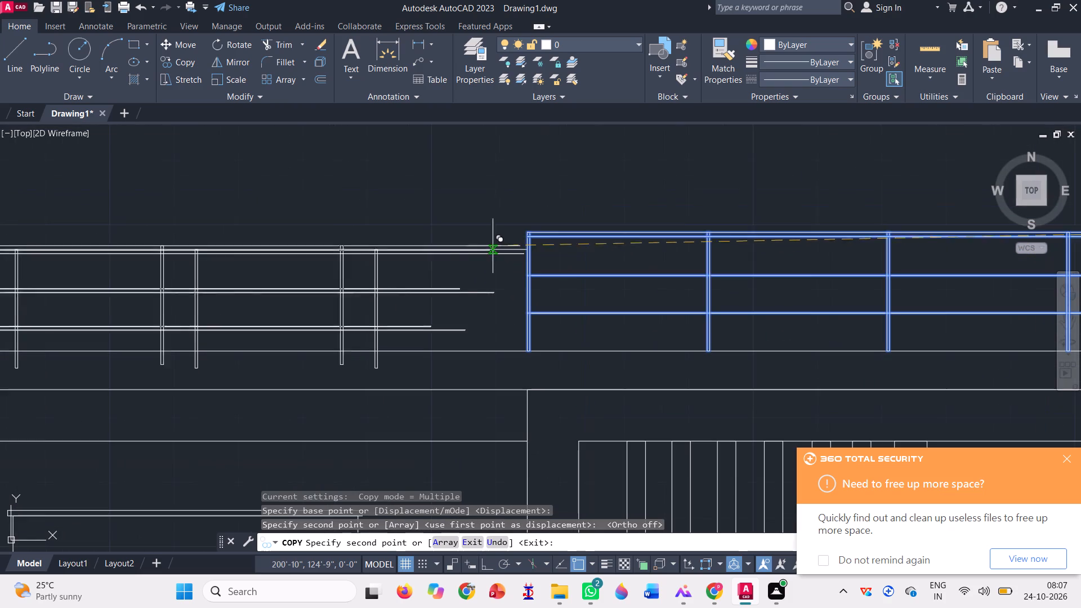
{"action": "key", "text": "Escape"}
{"action": "scroll", "coordinate": [586, 226], "scroll_direction": "down", "scroll_amount": 1}
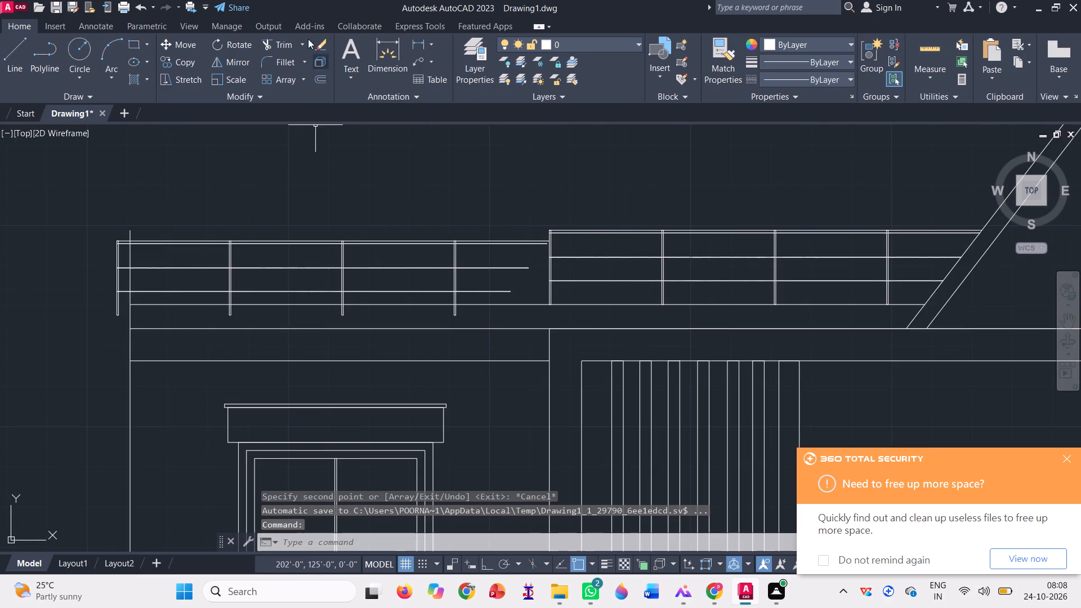
Trim the lower ends of the copied railing's posts below the roof slab's top line, including the post beyond the house's left edge.
{"action": "left_click", "coordinate": [282, 46]}
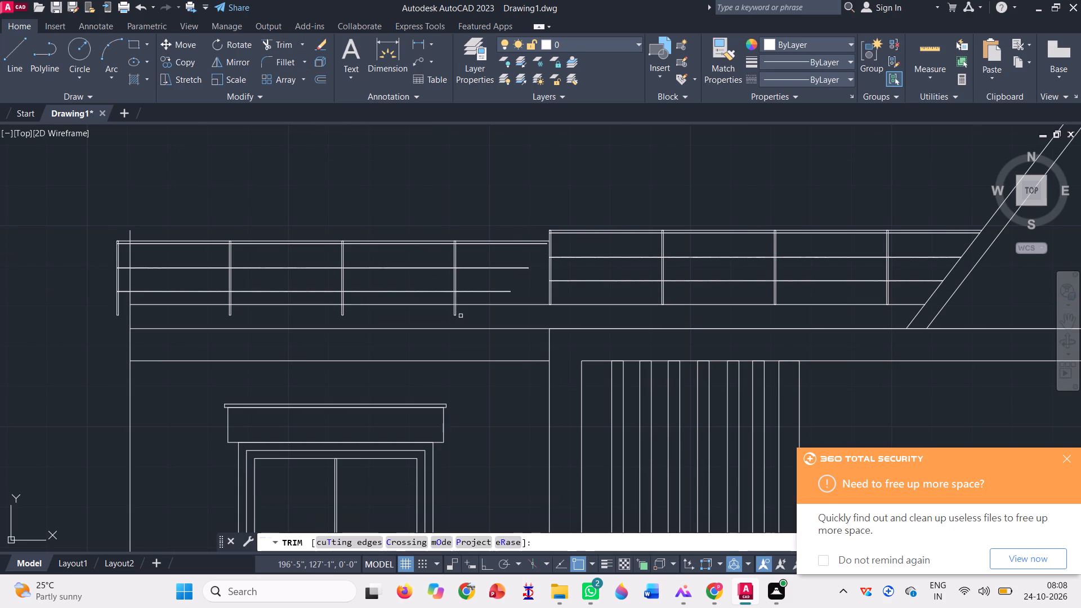
{"action": "left_click", "coordinate": [452, 314]}
{"action": "left_click", "coordinate": [460, 316]}
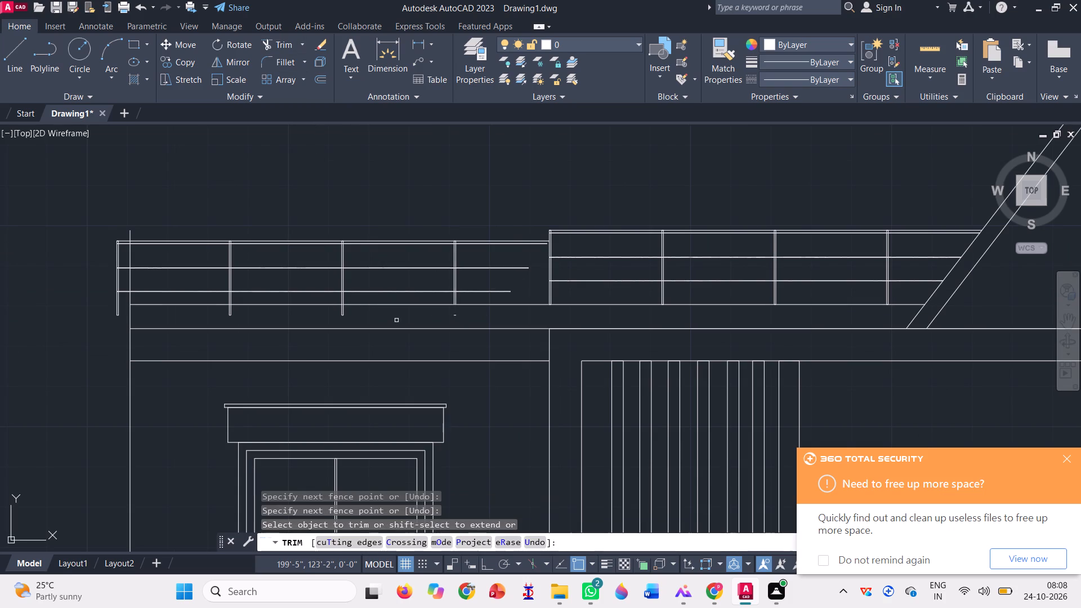
{"action": "left_click", "coordinate": [349, 310]}
{"action": "left_click", "coordinate": [333, 312]}
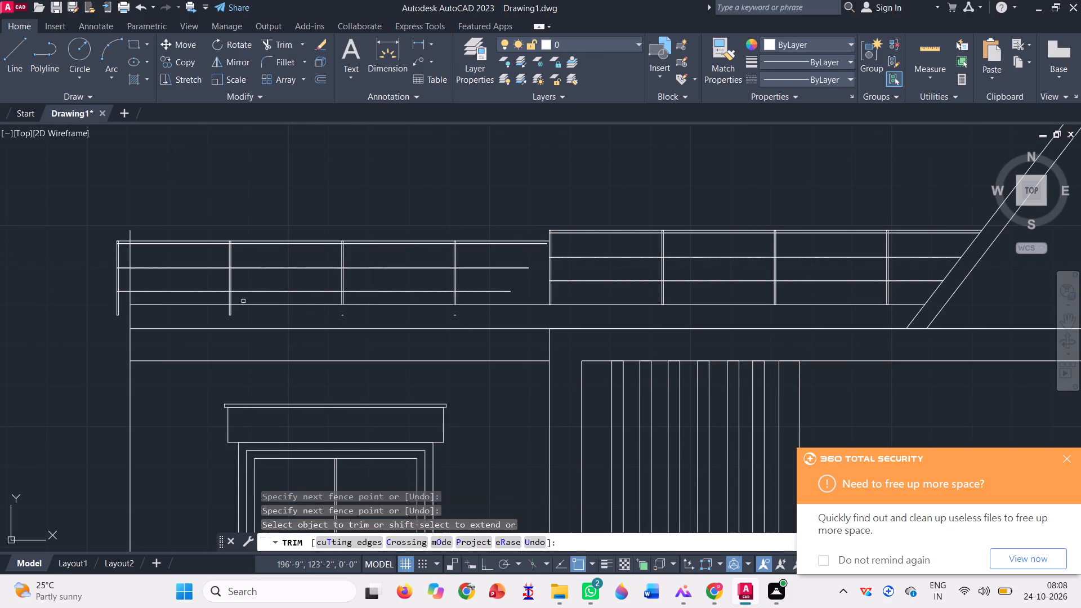
{"action": "left_click", "coordinate": [228, 315]}
{"action": "left_click", "coordinate": [232, 315]}
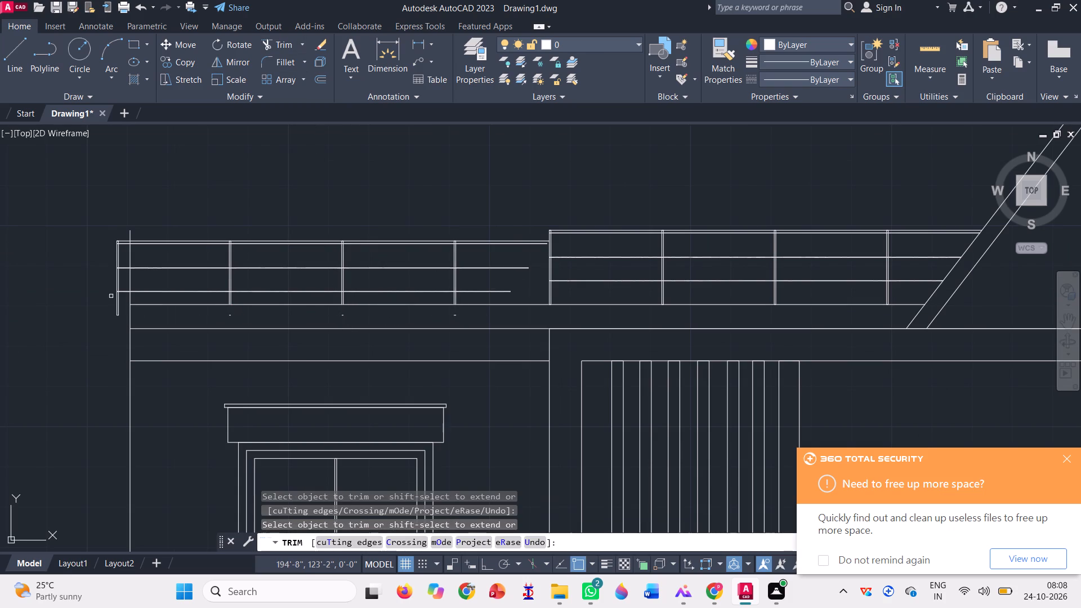
{"action": "scroll", "coordinate": [114, 301], "scroll_direction": "up", "scroll_amount": 3}
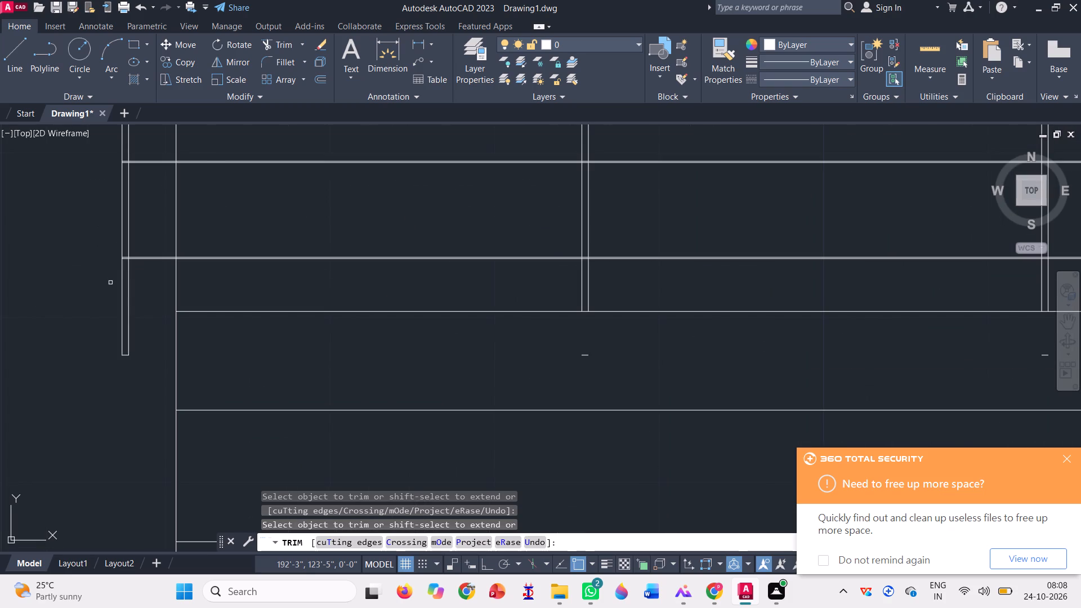
{"action": "left_click", "coordinate": [109, 284]}
{"action": "left_click", "coordinate": [135, 311]}
Trim the copied railing's horizontal rails where they pass the house's left edge.
{"action": "scroll", "coordinate": [136, 343], "scroll_direction": "down", "scroll_amount": 2}
{"action": "left_click", "coordinate": [137, 324]}
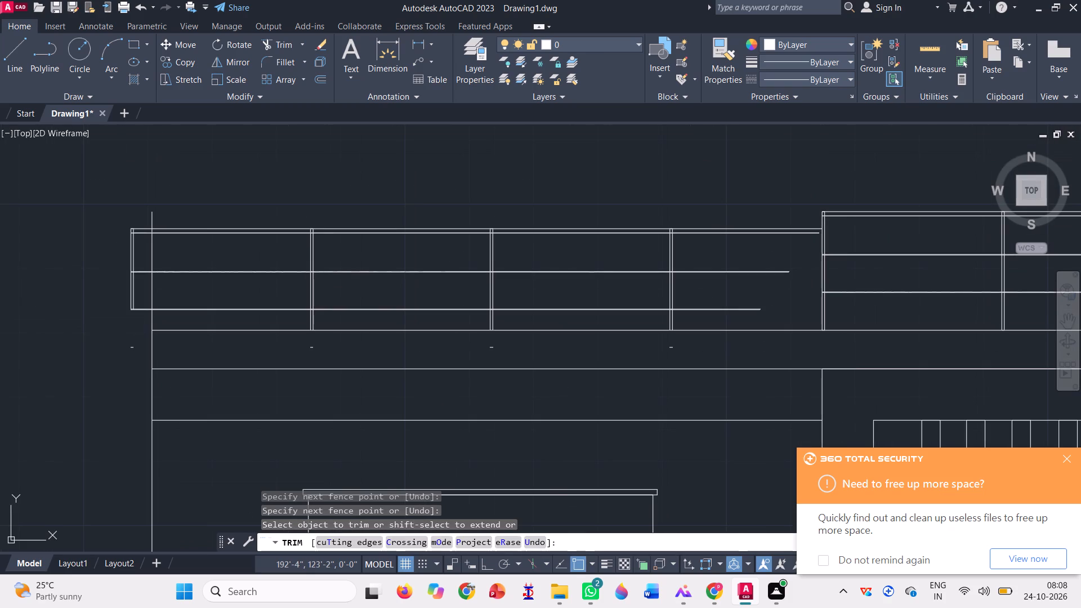
{"action": "left_click", "coordinate": [145, 225]}
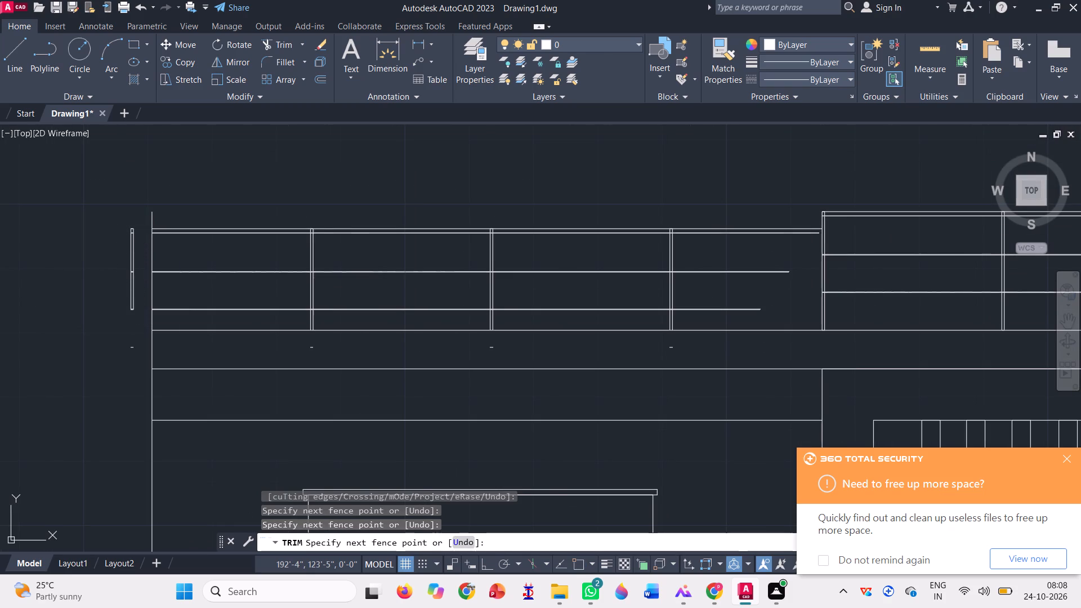
{"action": "key", "text": "Escape"}
Erase the leftover post-end stubs below the slab's top line and the detached post beyond the house's left edge.
{"action": "left_click", "coordinate": [137, 355]}
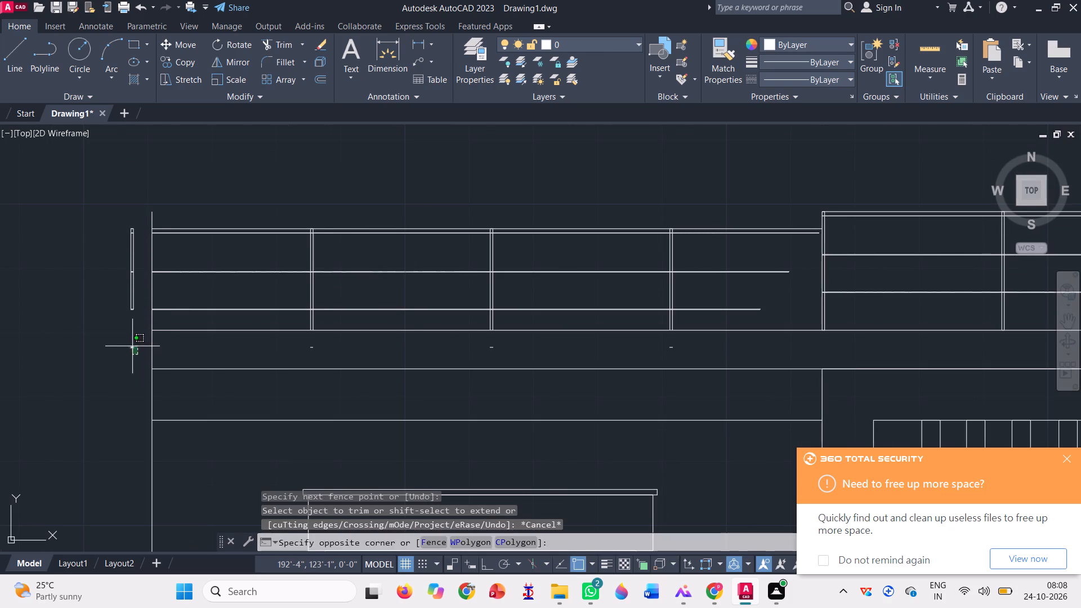
{"action": "left_click", "coordinate": [132, 346]}
{"action": "key", "text": "Delete"}
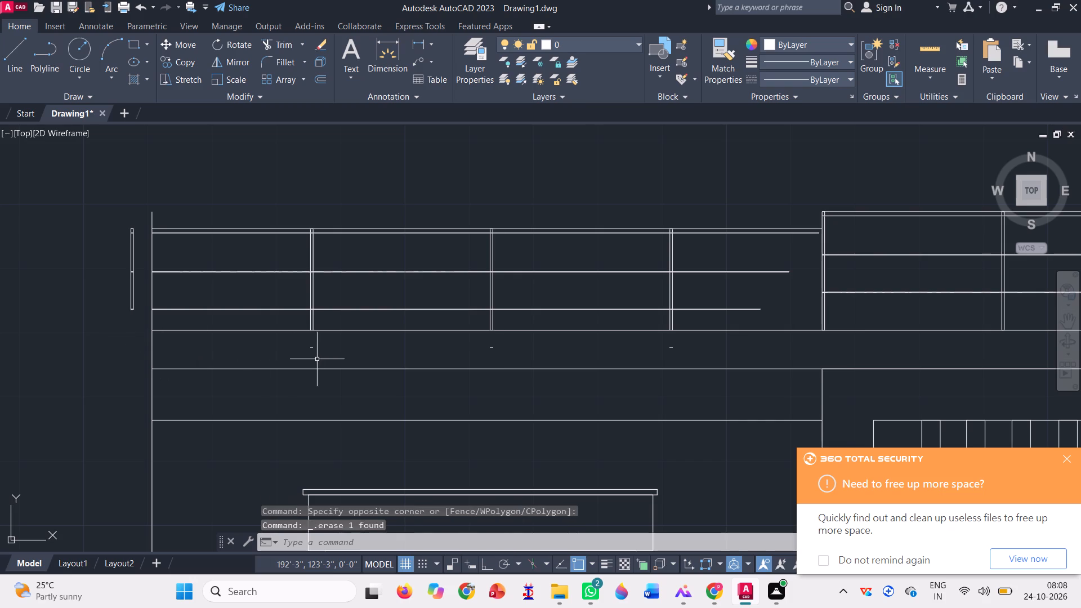
{"action": "left_click", "coordinate": [324, 357]}
{"action": "left_click", "coordinate": [302, 345]}
{"action": "key", "text": "Delete"}
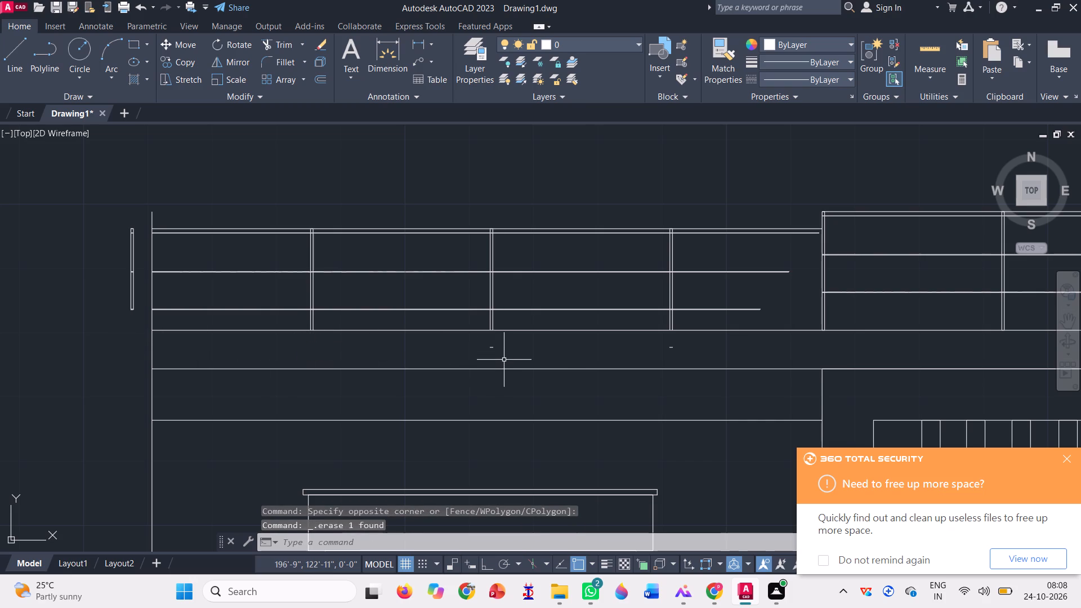
{"action": "left_click", "coordinate": [504, 360]}
{"action": "left_click", "coordinate": [475, 341]}
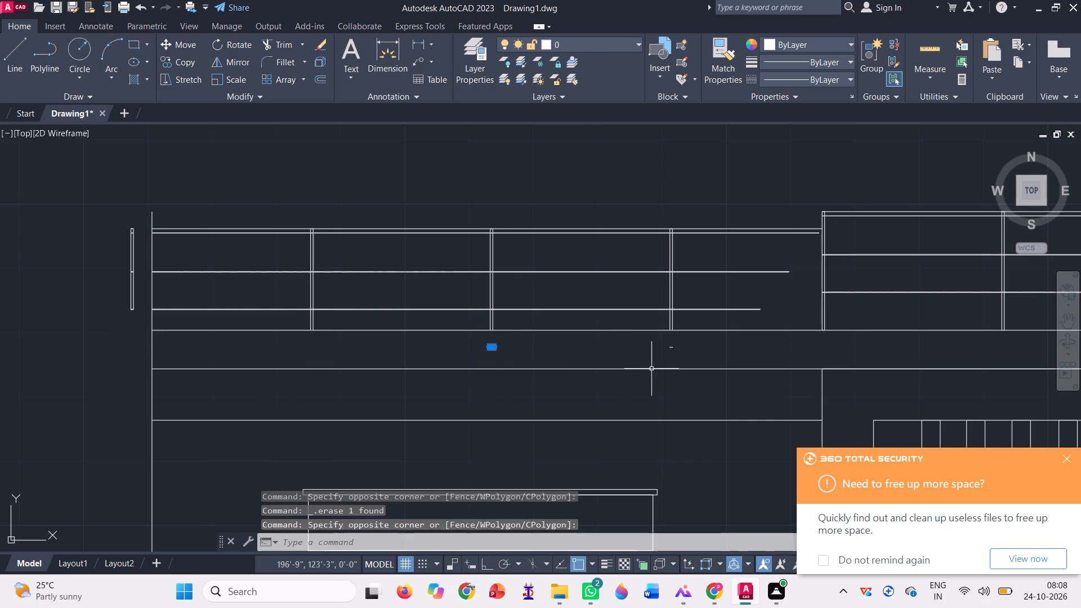
{"action": "left_click", "coordinate": [687, 354]}
{"action": "left_click", "coordinate": [662, 341]}
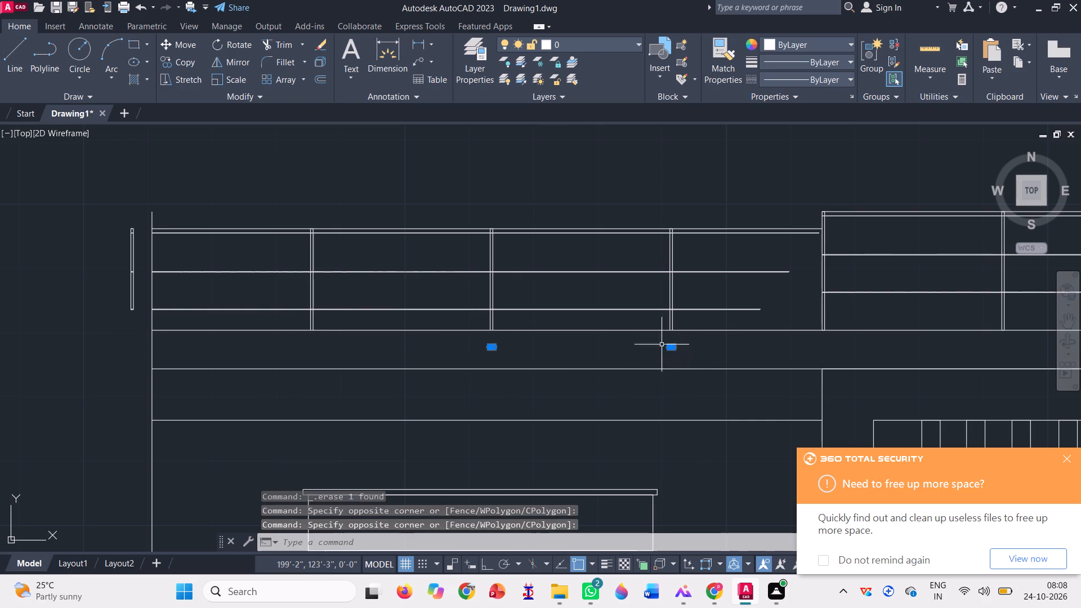
{"action": "key", "text": "Delete"}
{"action": "left_click", "coordinate": [137, 316]}
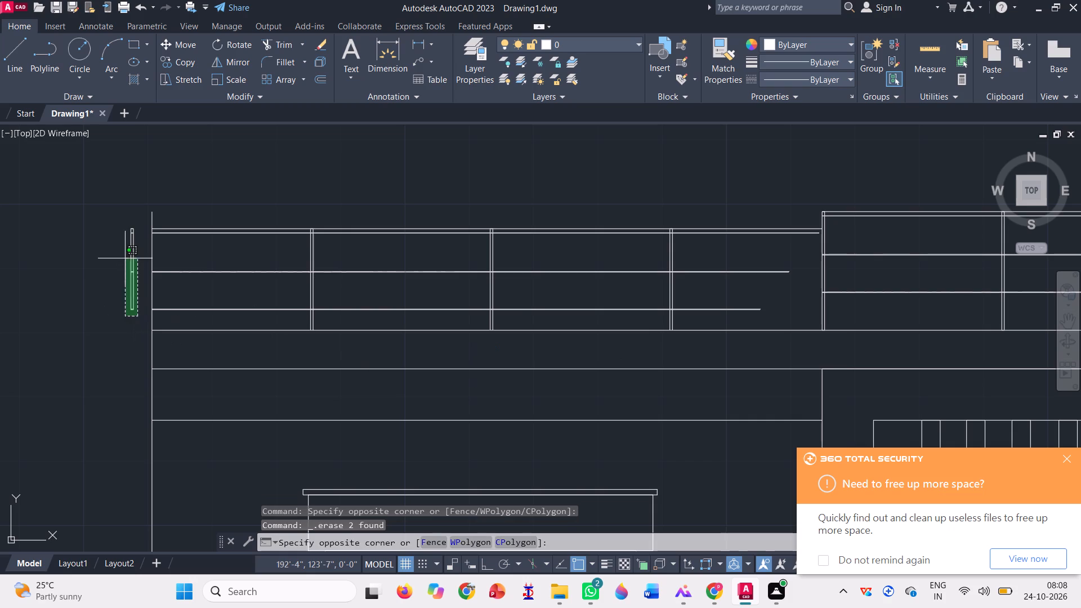
{"action": "left_click", "coordinate": [111, 213]}
{"action": "key", "text": "Delete"}
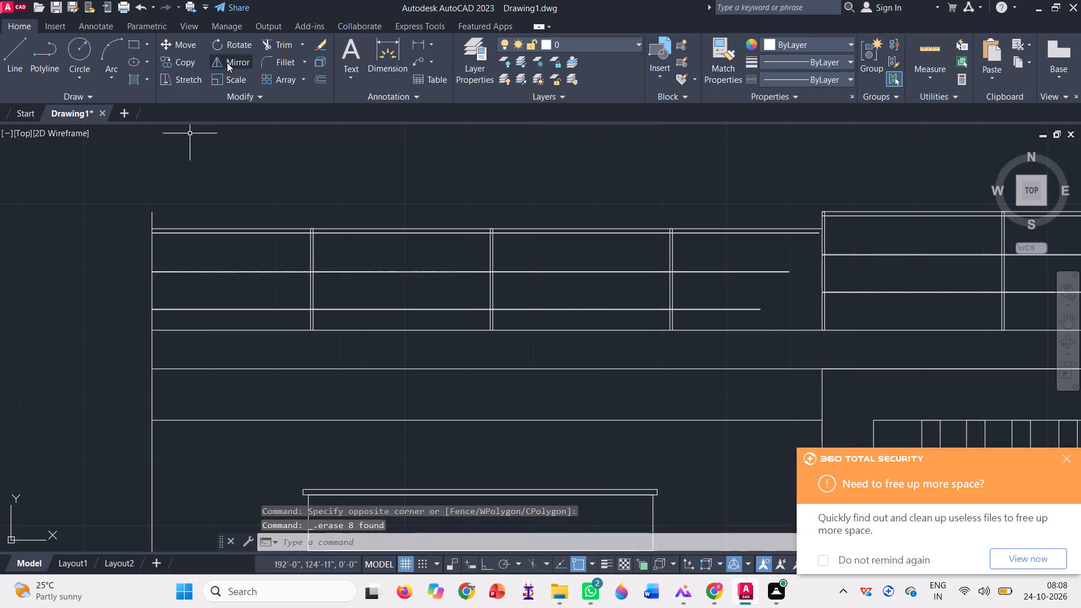
Trim the house's left edge line above the copied railing's top rail.
{"action": "left_click", "coordinate": [270, 38]}
{"action": "left_click", "coordinate": [151, 211]}
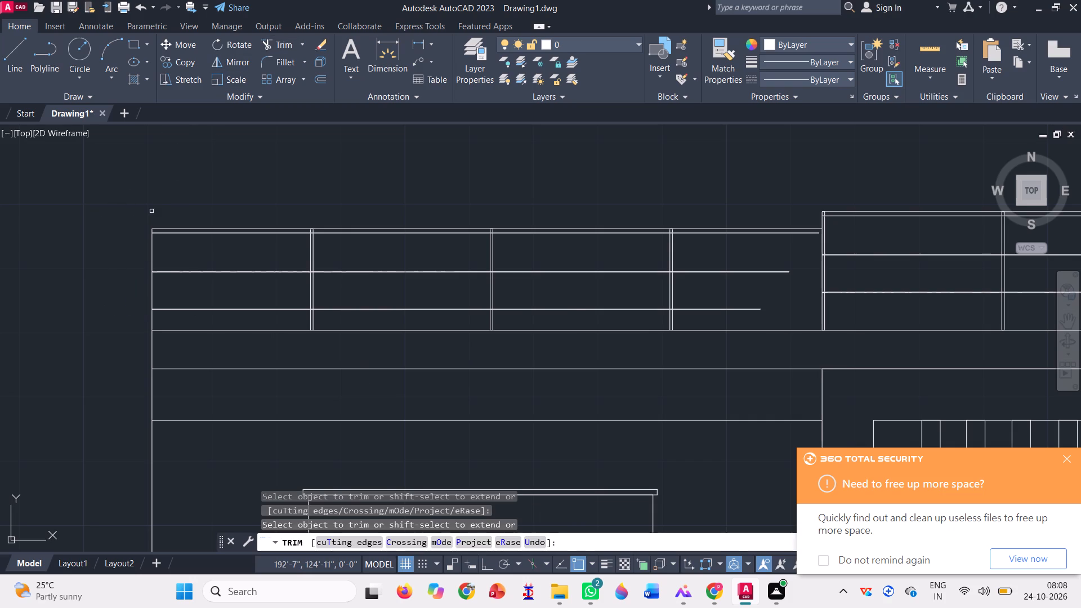
{"action": "key", "text": "Escape"}
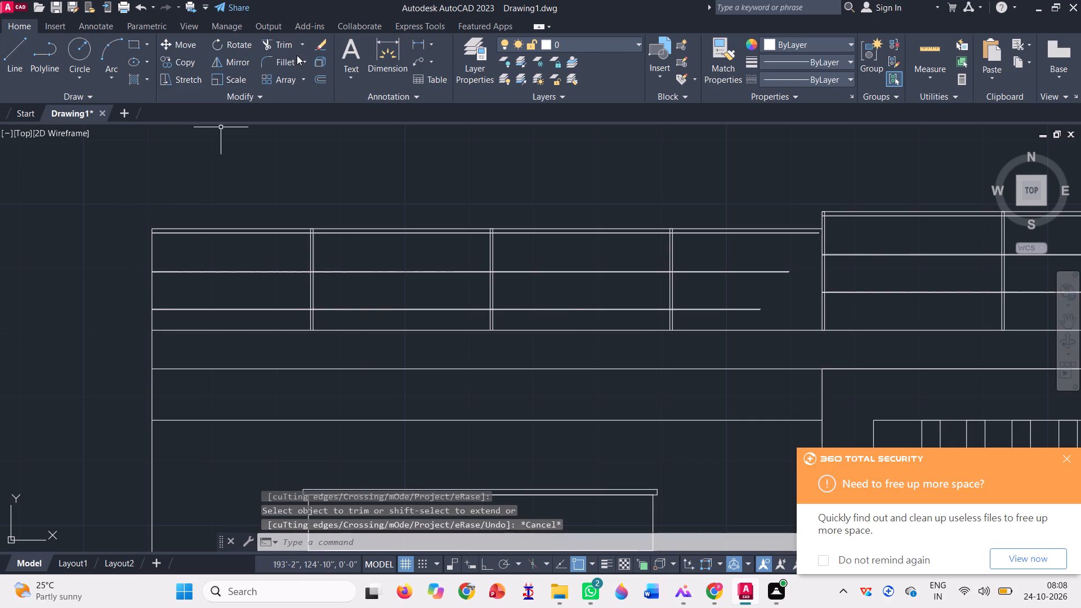
Extend the left railing's short horizontal rails to the post above the middle frame's left edge.
{"action": "left_click", "coordinate": [303, 44]}
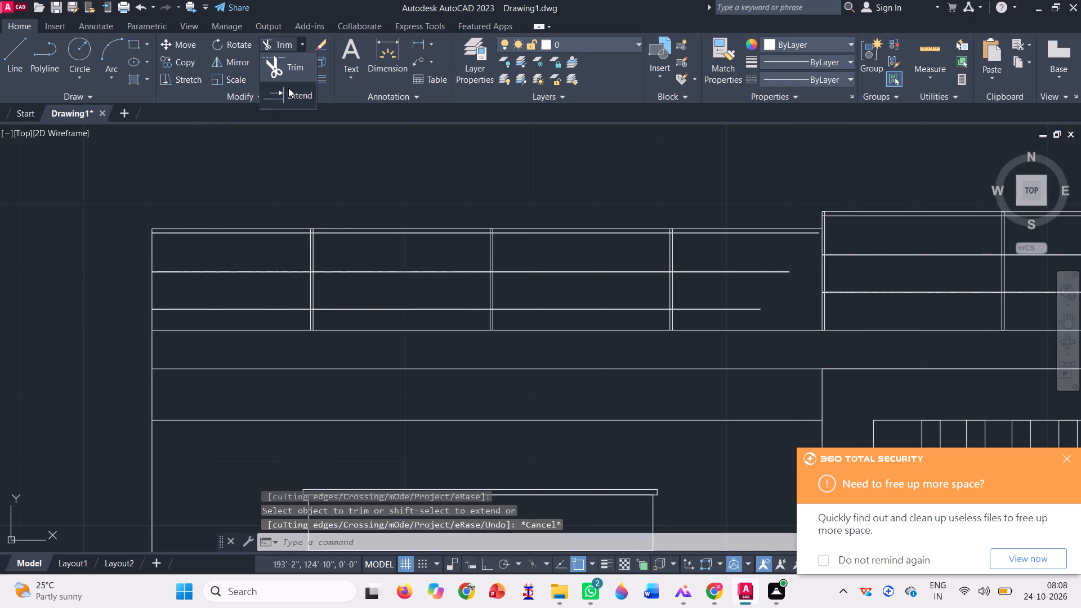
{"action": "left_click", "coordinate": [289, 92]}
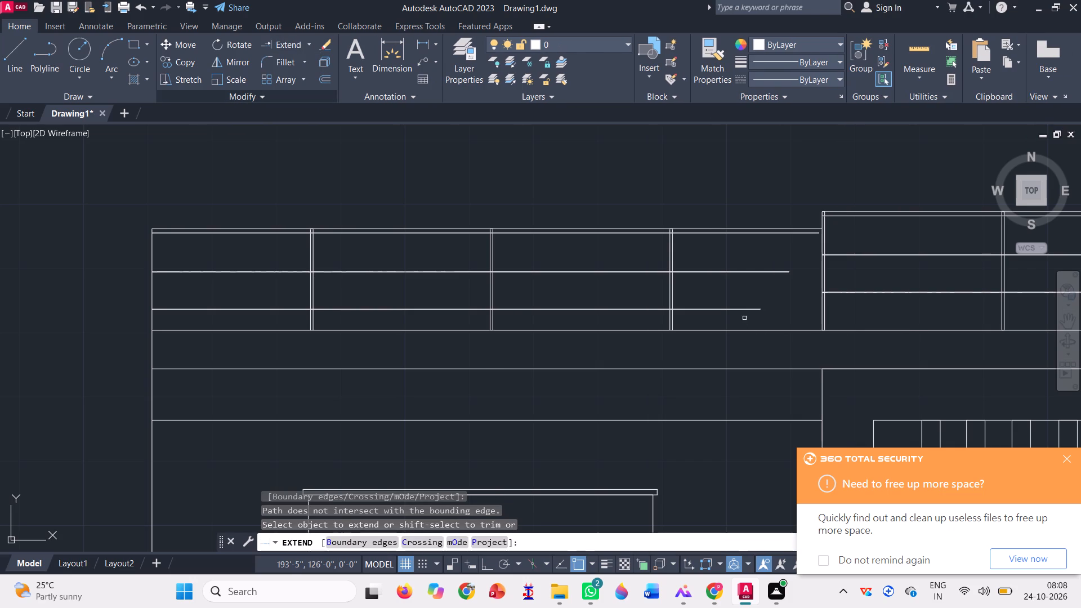
{"action": "left_click", "coordinate": [742, 317]}
{"action": "left_click", "coordinate": [748, 262]}
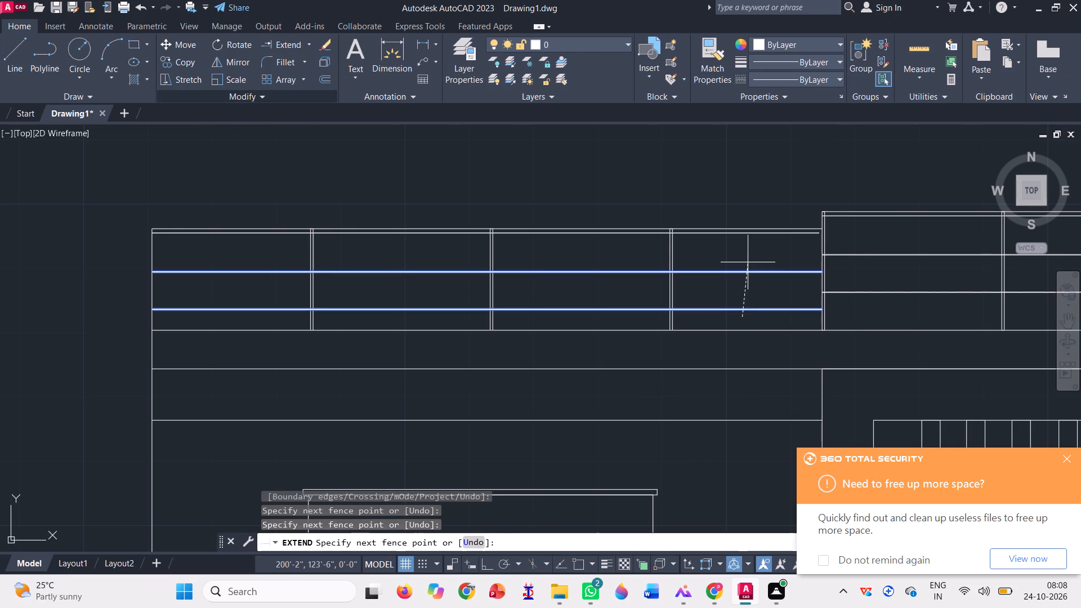
{"action": "scroll", "coordinate": [866, 230], "scroll_direction": "up", "scroll_amount": 2}
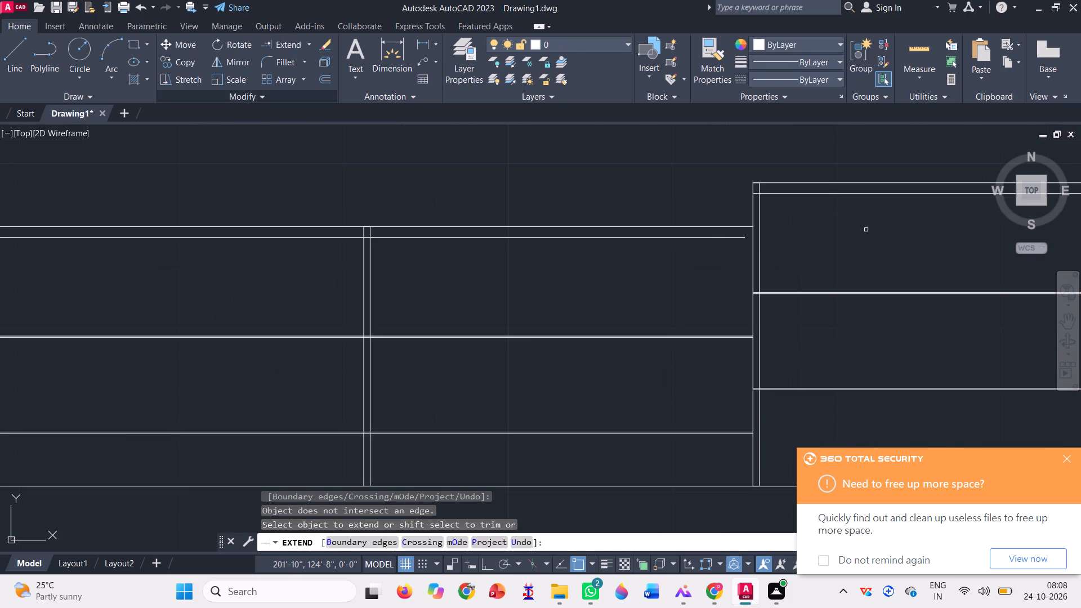
{"action": "left_click", "coordinate": [706, 231]}
{"action": "left_click", "coordinate": [706, 243]}
{"action": "scroll", "coordinate": [690, 254], "scroll_direction": "down", "scroll_amount": 1}
{"action": "scroll", "coordinate": [593, 227], "scroll_direction": "down", "scroll_amount": 2}
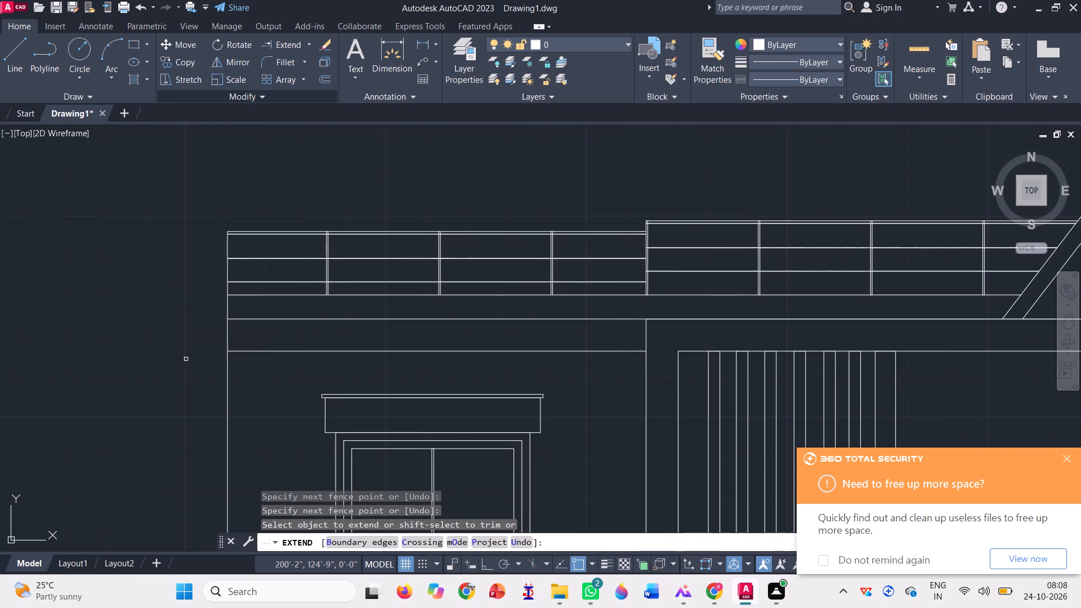
{"action": "key", "text": "Escape"}
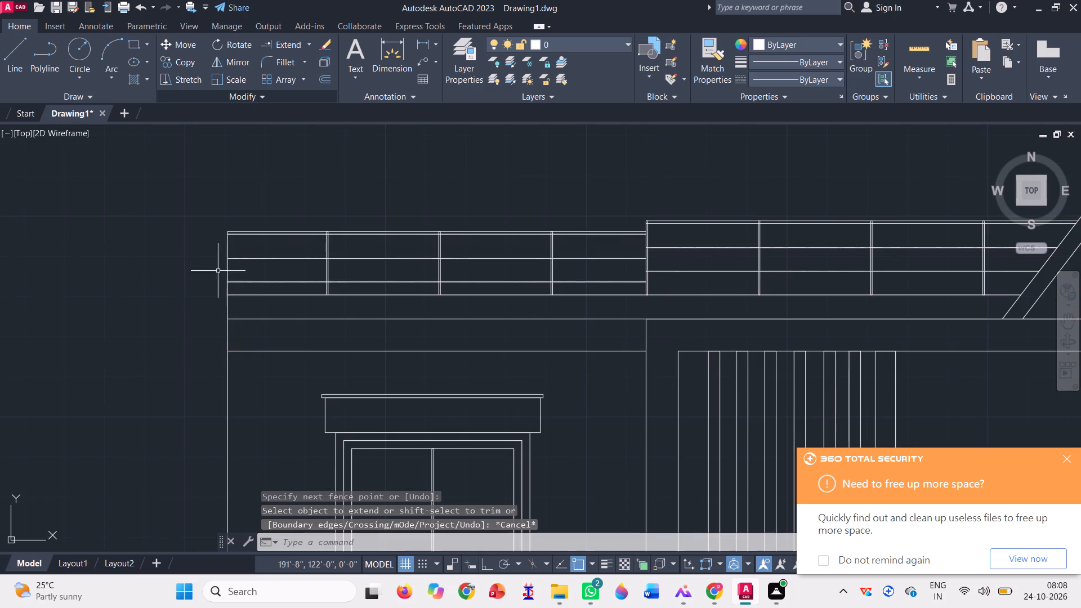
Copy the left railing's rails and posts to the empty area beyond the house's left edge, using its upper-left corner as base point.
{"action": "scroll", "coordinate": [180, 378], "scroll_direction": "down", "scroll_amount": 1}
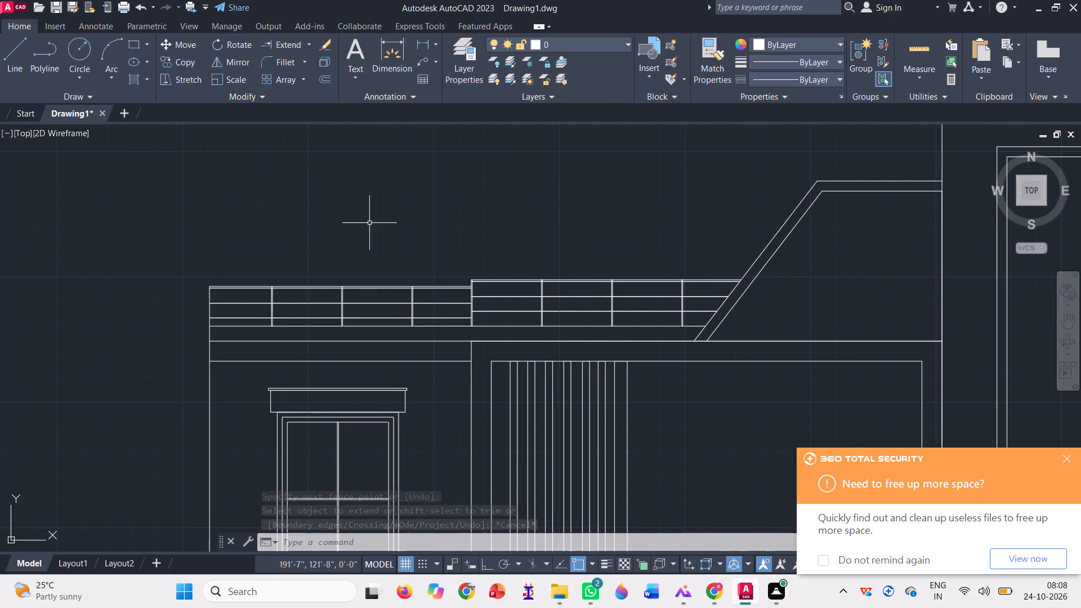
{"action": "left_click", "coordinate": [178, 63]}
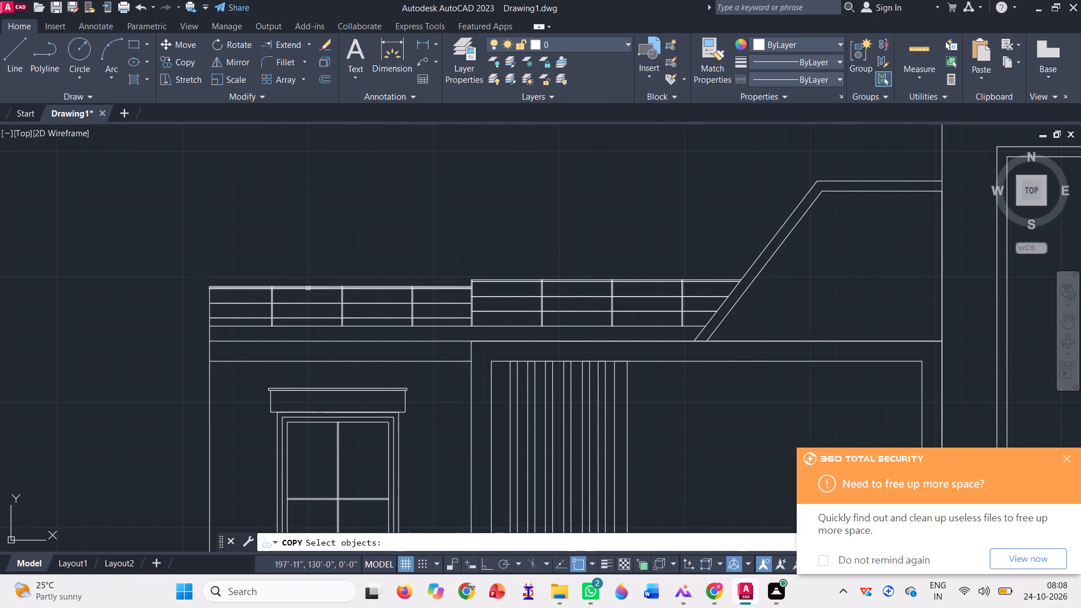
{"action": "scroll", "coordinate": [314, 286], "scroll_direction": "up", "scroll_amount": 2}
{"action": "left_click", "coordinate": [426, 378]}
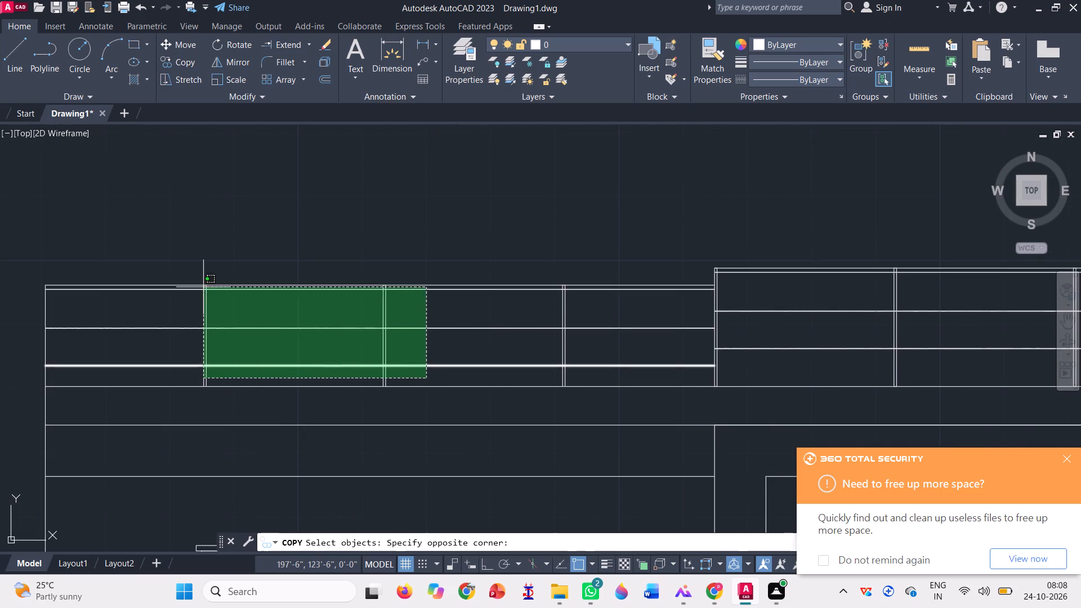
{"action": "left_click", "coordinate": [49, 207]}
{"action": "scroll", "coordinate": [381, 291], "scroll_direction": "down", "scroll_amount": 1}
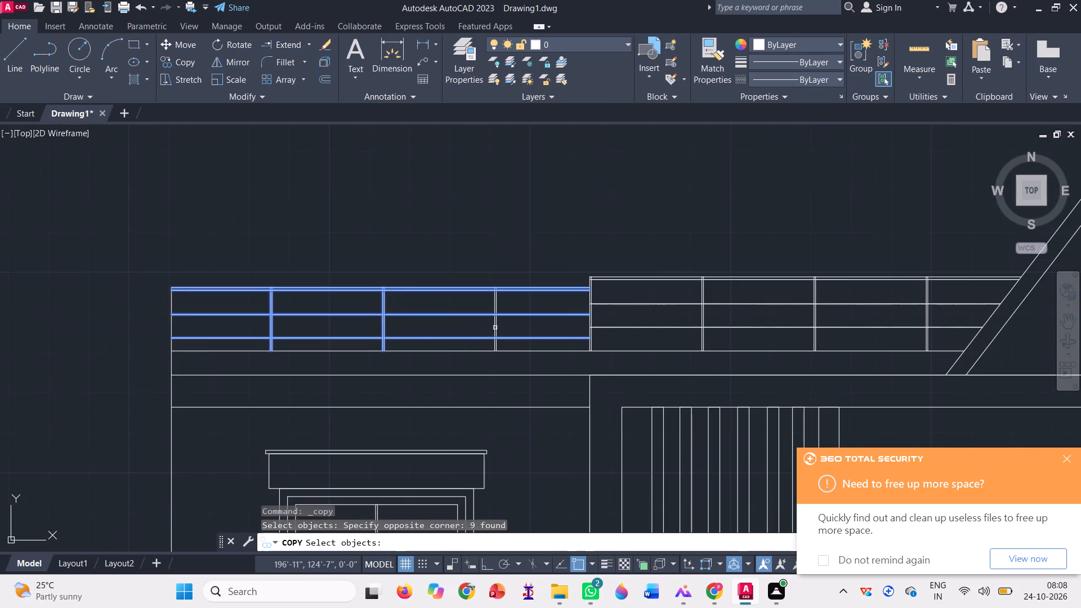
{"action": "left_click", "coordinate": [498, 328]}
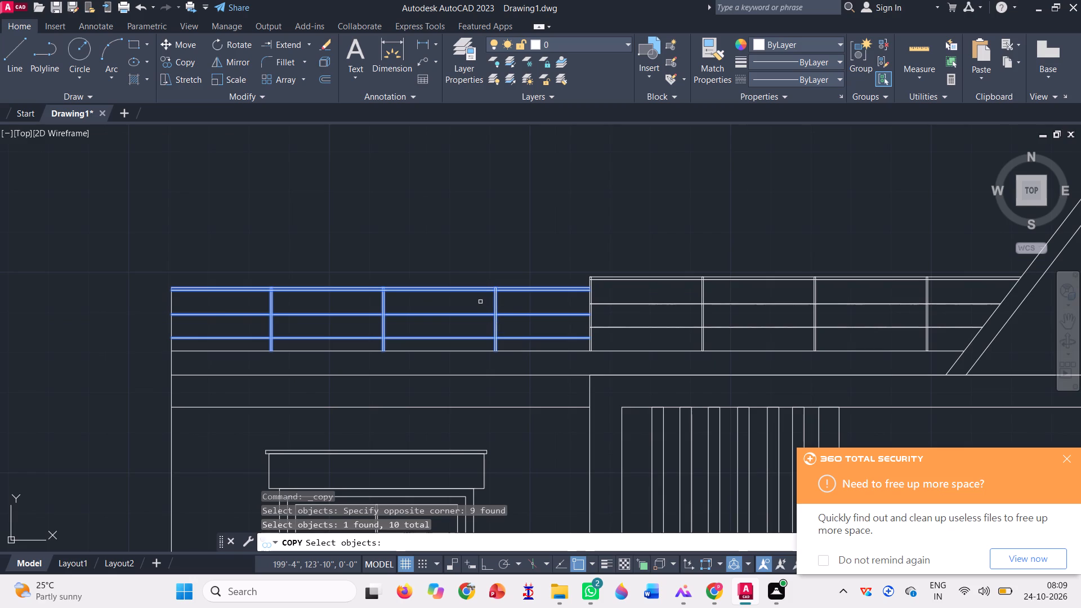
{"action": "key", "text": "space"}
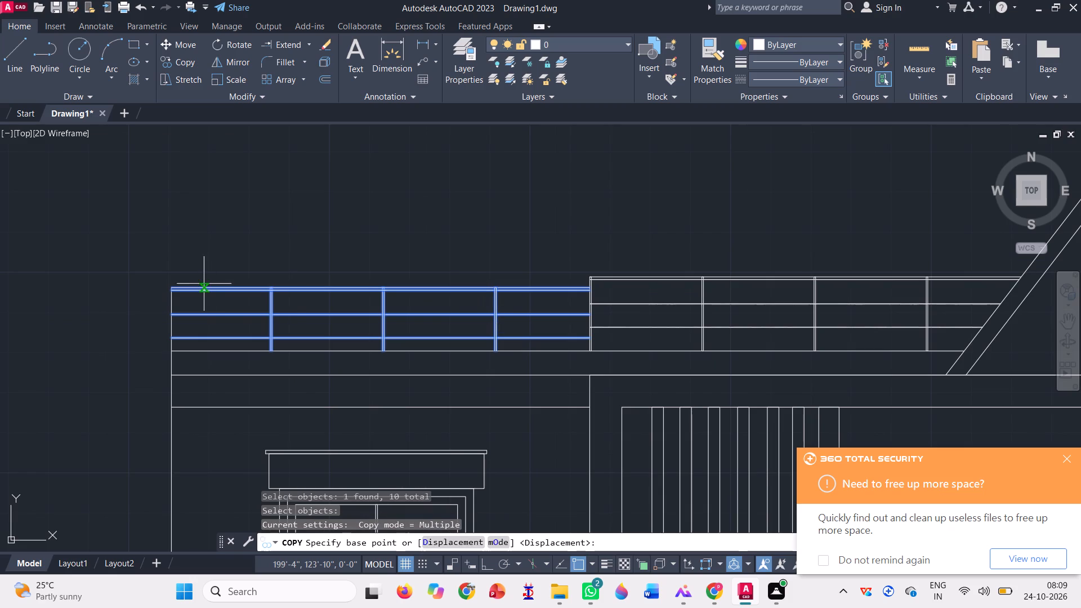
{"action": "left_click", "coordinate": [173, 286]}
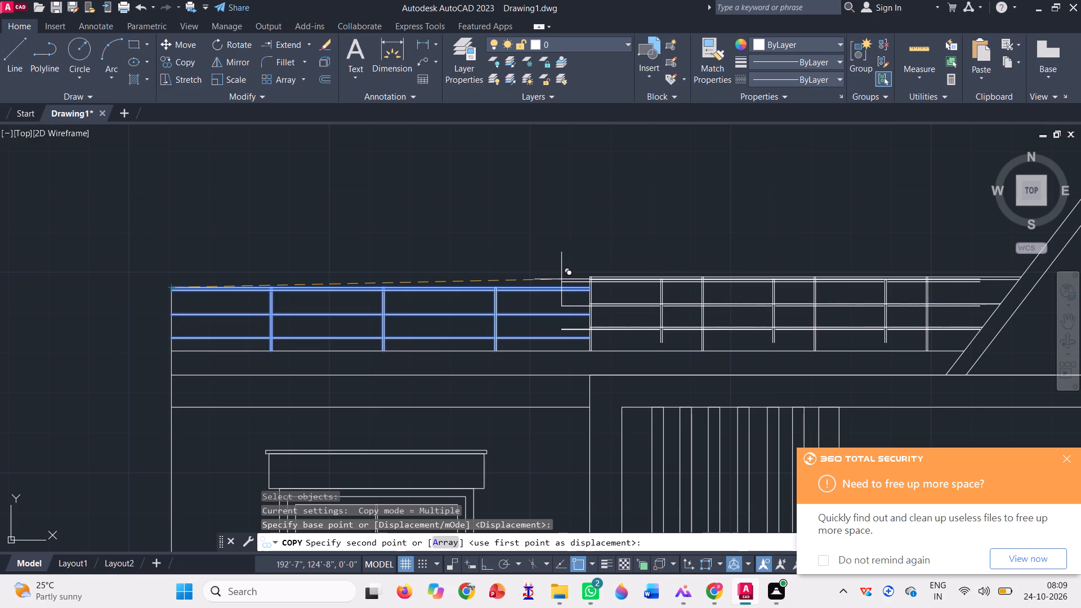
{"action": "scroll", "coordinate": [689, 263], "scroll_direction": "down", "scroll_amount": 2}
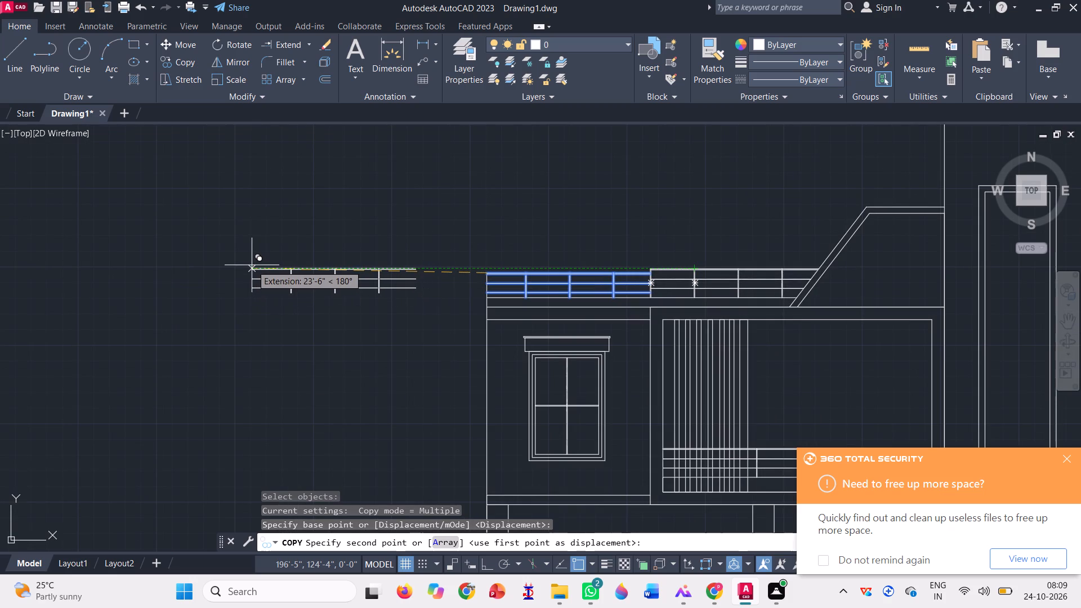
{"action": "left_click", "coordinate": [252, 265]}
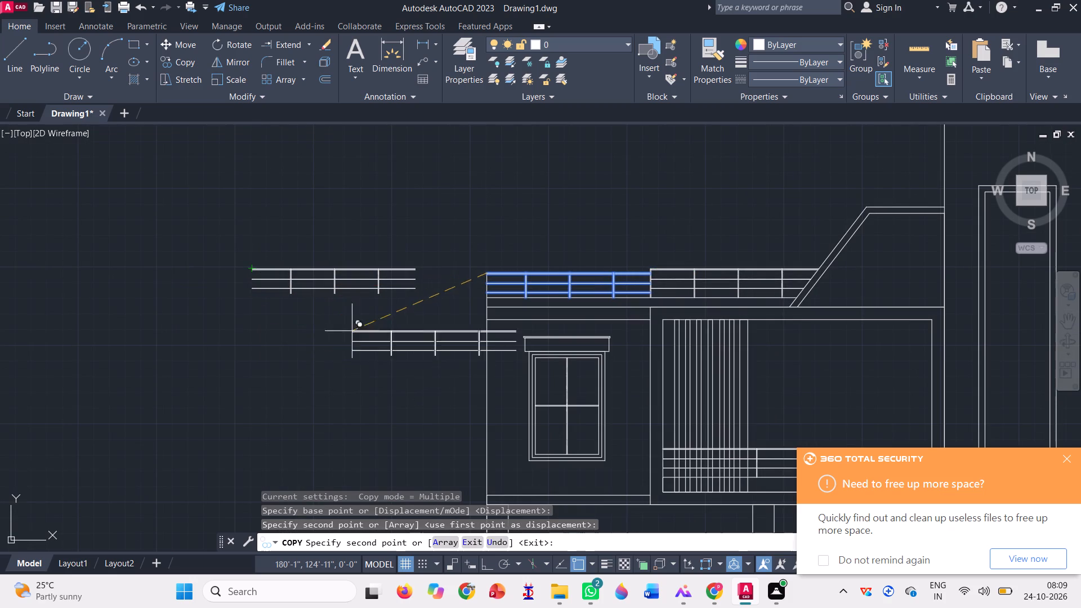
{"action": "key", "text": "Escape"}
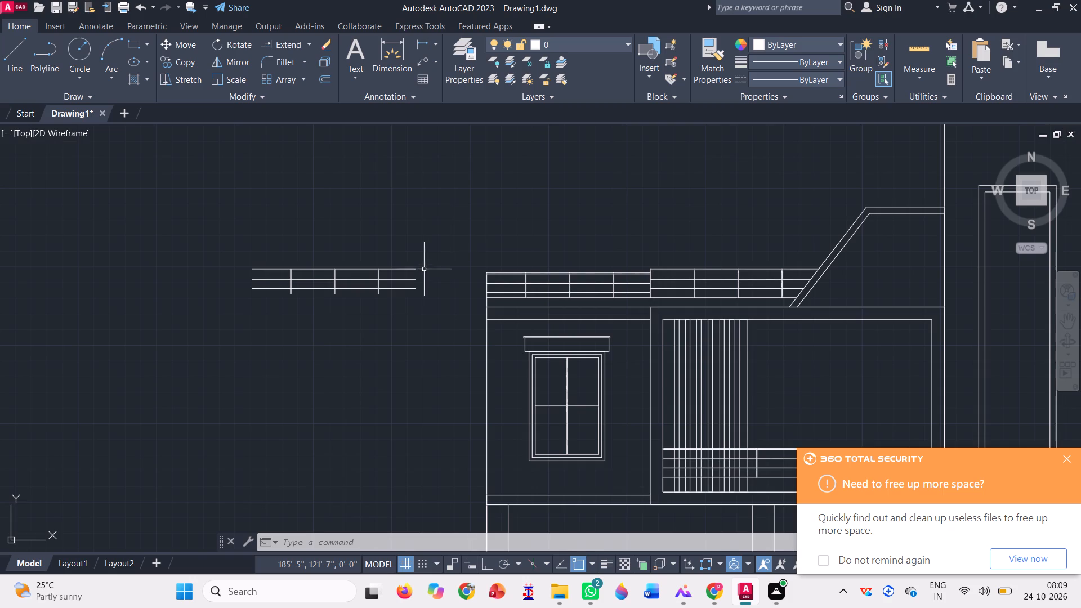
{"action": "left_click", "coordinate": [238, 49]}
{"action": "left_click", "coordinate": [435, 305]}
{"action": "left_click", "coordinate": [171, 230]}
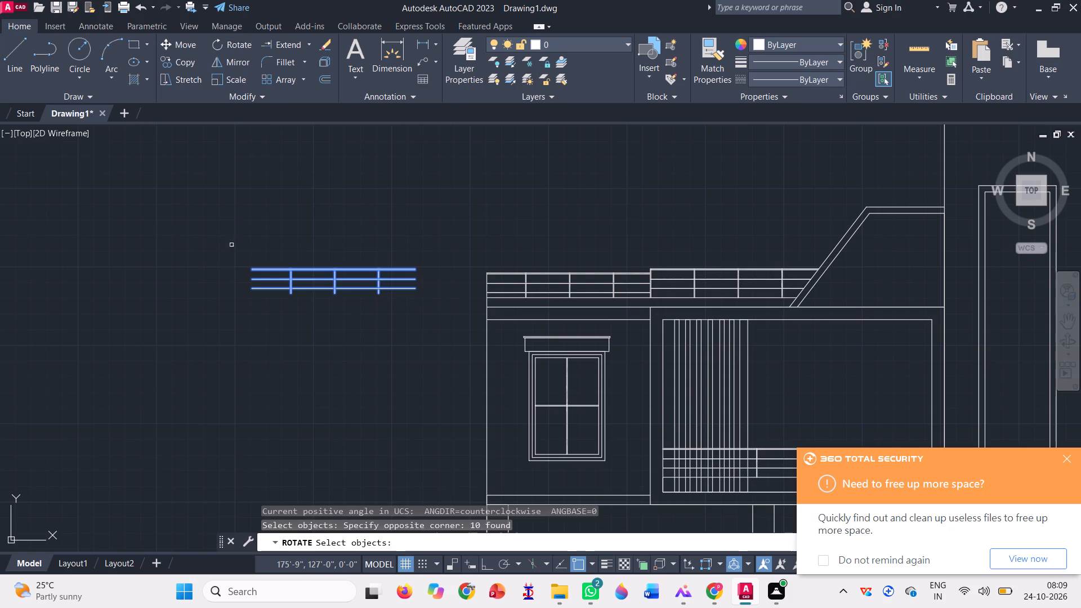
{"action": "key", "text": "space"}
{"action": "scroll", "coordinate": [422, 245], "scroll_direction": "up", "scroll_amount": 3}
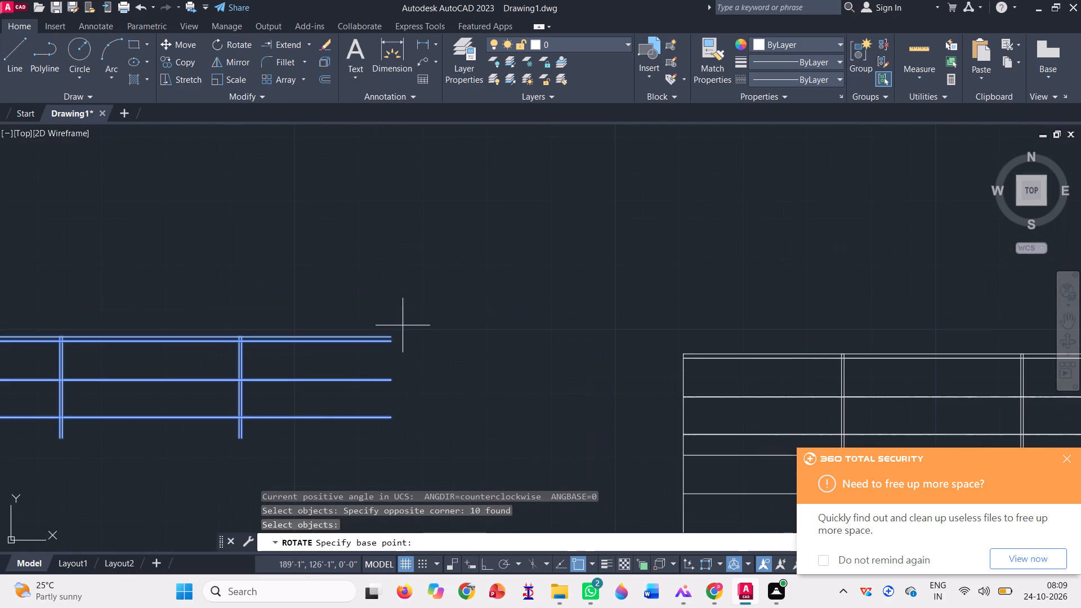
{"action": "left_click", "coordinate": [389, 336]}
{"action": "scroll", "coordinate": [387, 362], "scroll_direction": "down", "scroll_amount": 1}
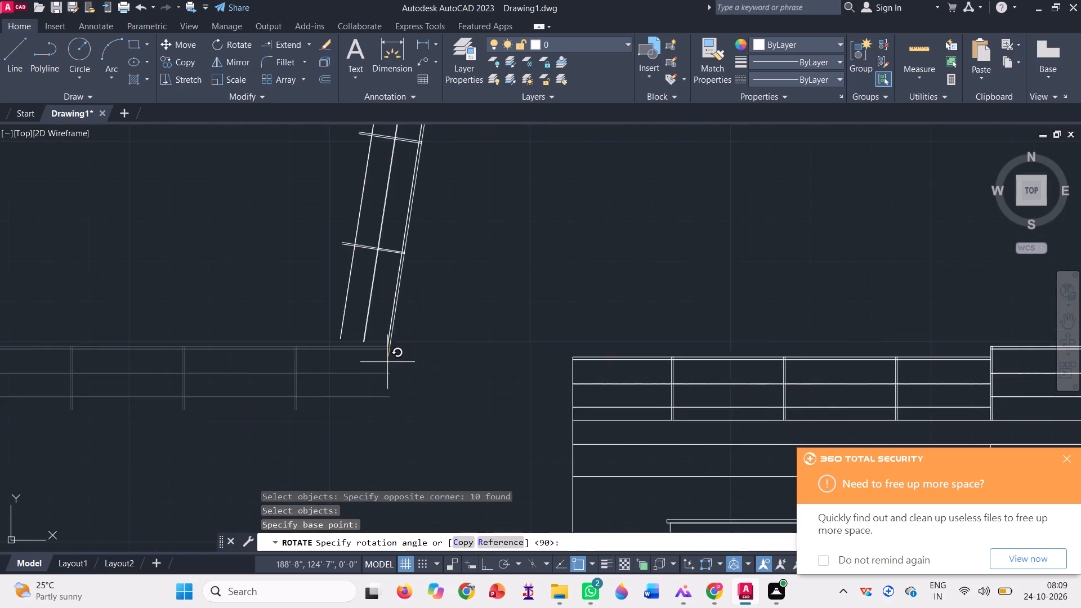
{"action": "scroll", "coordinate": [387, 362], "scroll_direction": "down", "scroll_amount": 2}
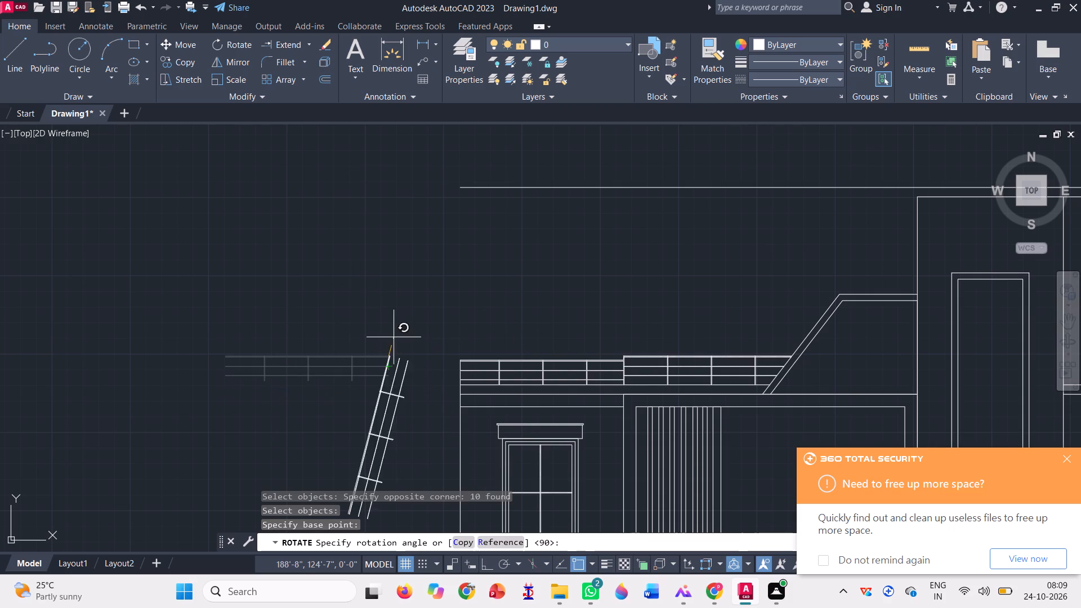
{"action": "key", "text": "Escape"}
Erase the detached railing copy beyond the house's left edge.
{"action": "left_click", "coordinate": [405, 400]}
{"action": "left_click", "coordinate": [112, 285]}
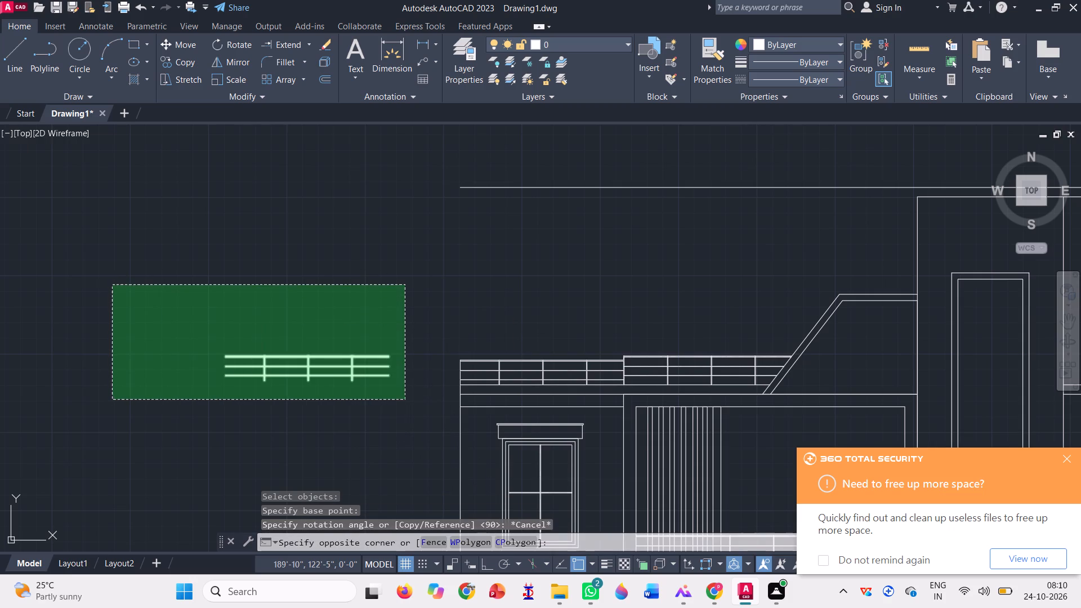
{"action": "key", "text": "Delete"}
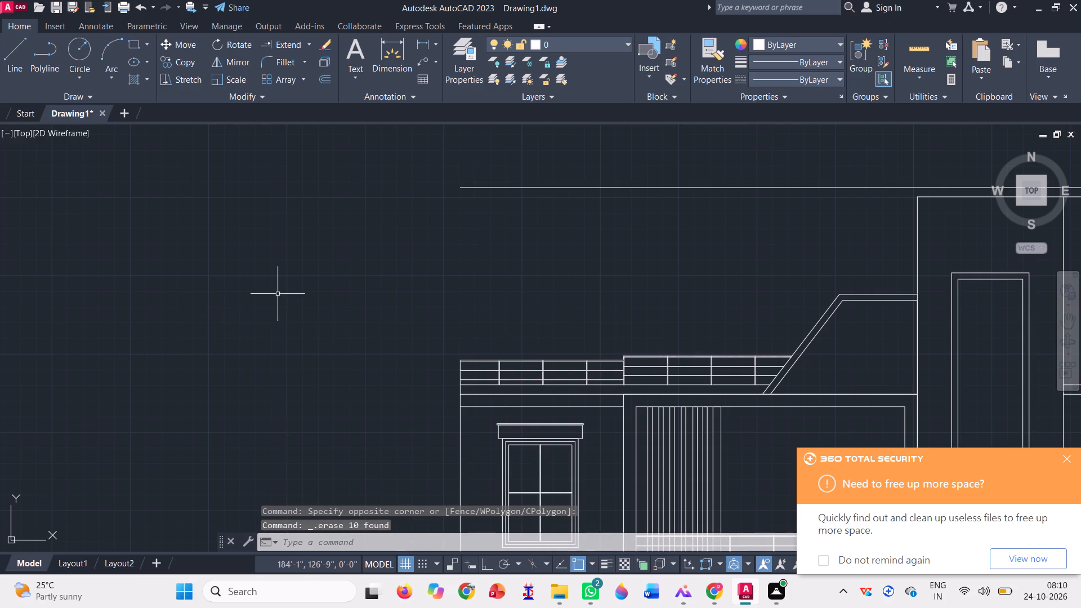
Draw a diagonal line from the left railing's upper-left corner down to the slab's top line, ending before the first post.
{"action": "left_click", "coordinate": [13, 54]}
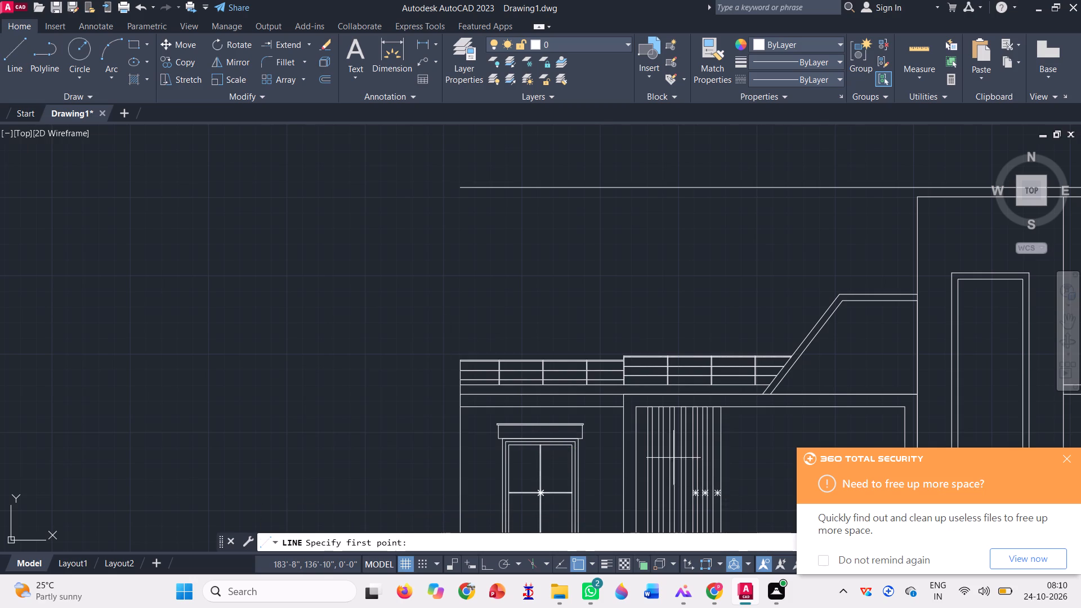
{"action": "scroll", "coordinate": [580, 389], "scroll_direction": "up", "scroll_amount": 3}
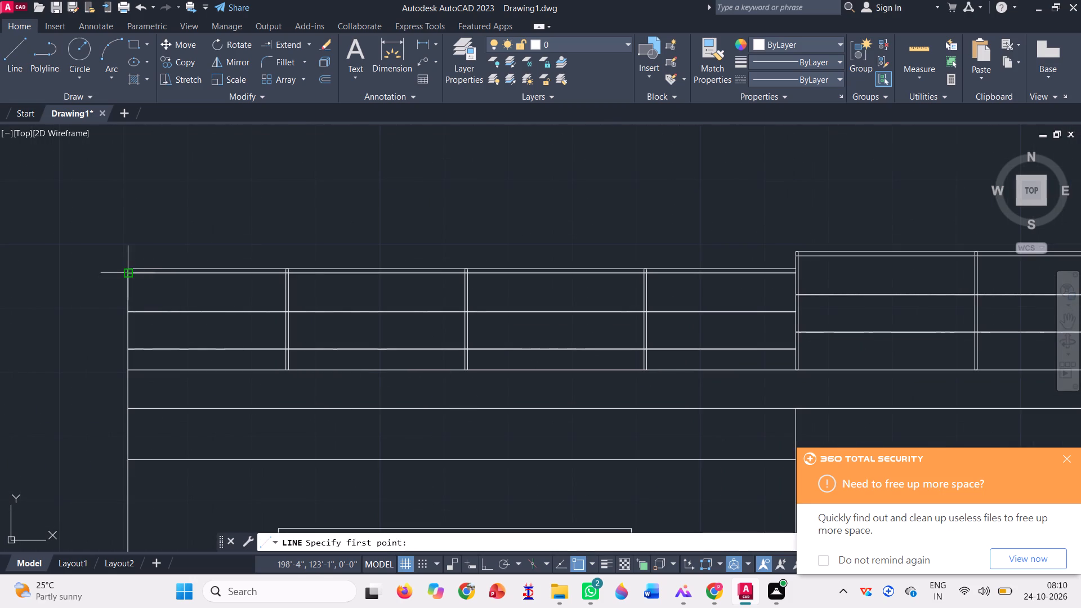
{"action": "scroll", "coordinate": [122, 268], "scroll_direction": "up", "scroll_amount": 2}
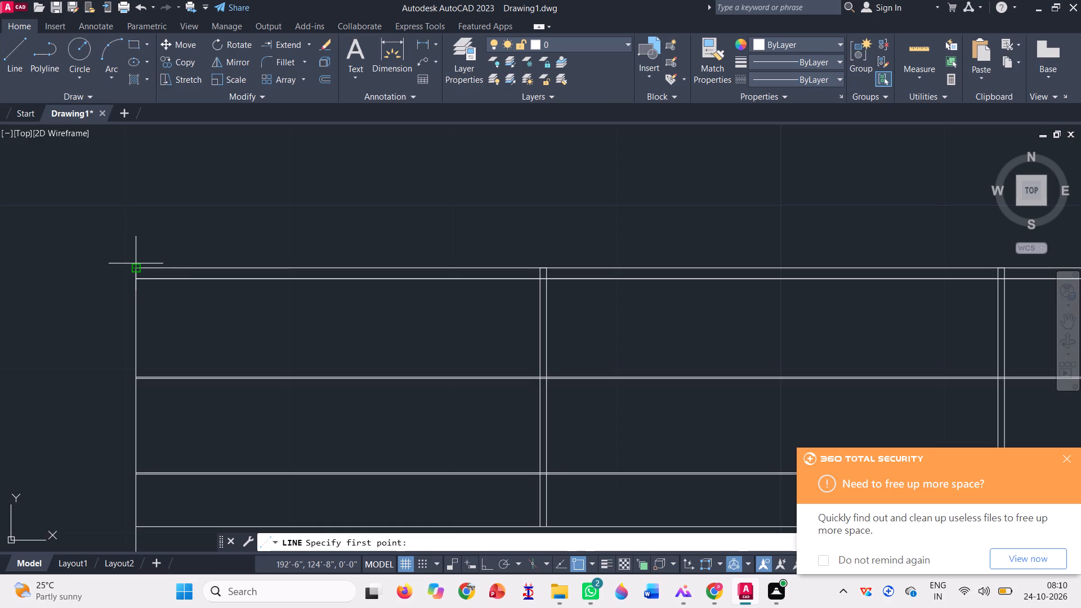
{"action": "left_click", "coordinate": [139, 270]}
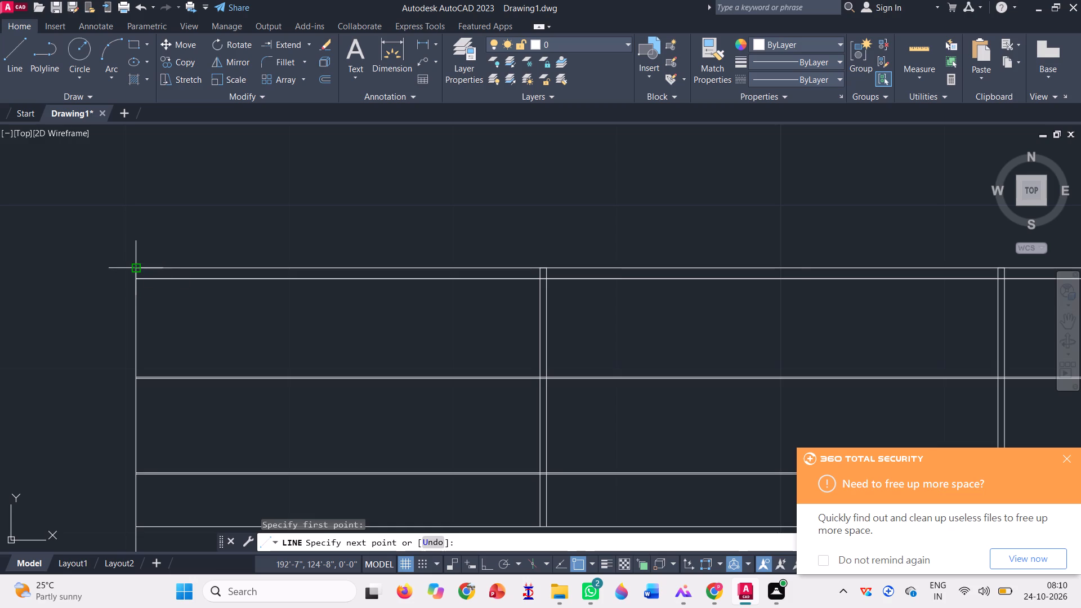
{"action": "scroll", "coordinate": [129, 294], "scroll_direction": "down", "scroll_amount": 2}
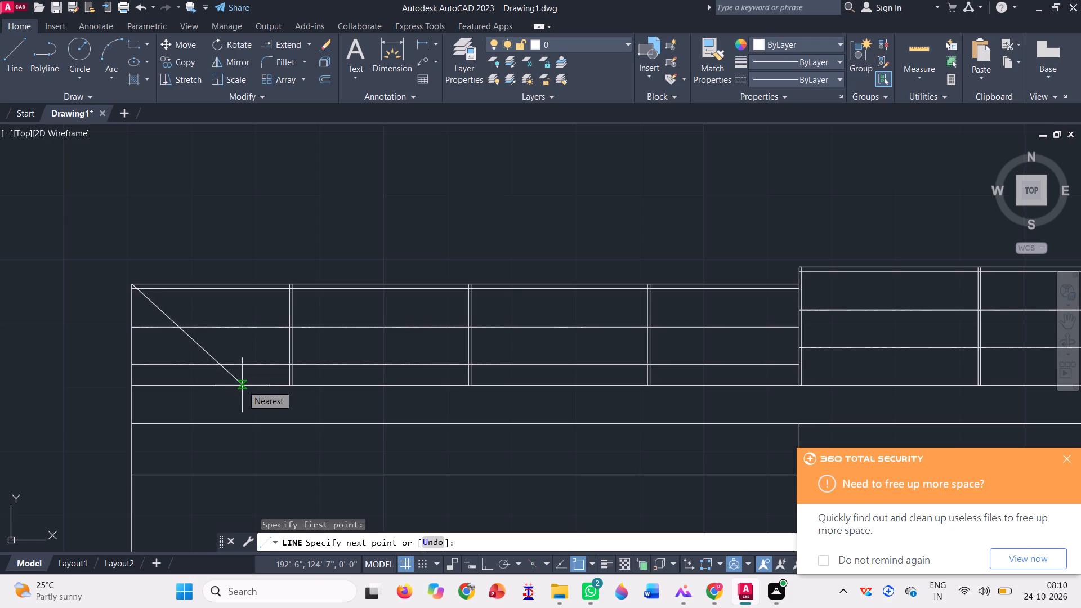
{"action": "left_click", "coordinate": [242, 385]}
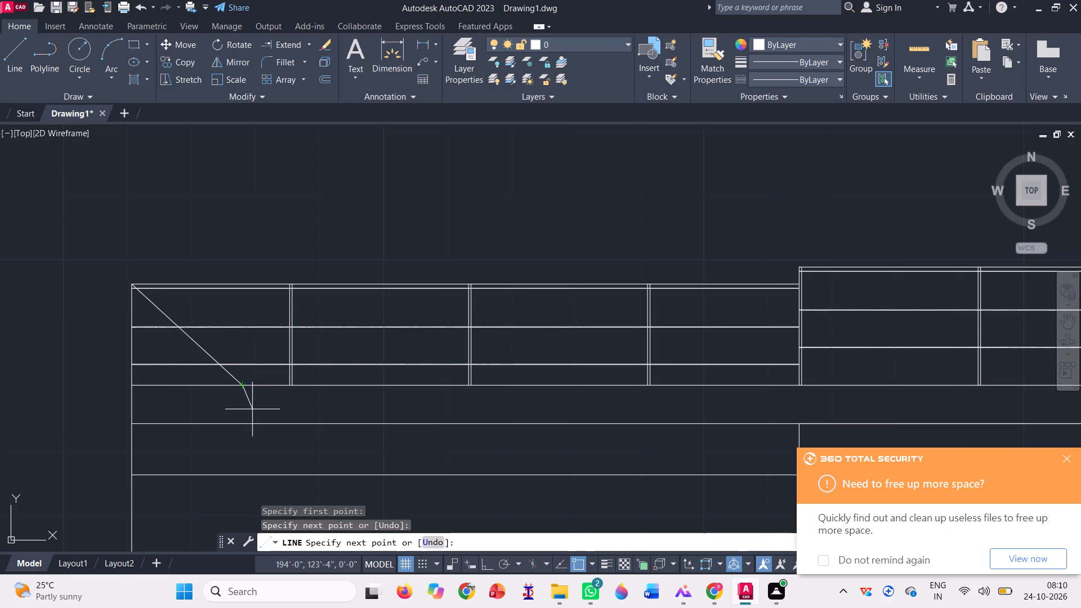
{"action": "key", "text": "space"}
{"action": "scroll", "coordinate": [270, 309], "scroll_direction": "down", "scroll_amount": 1}
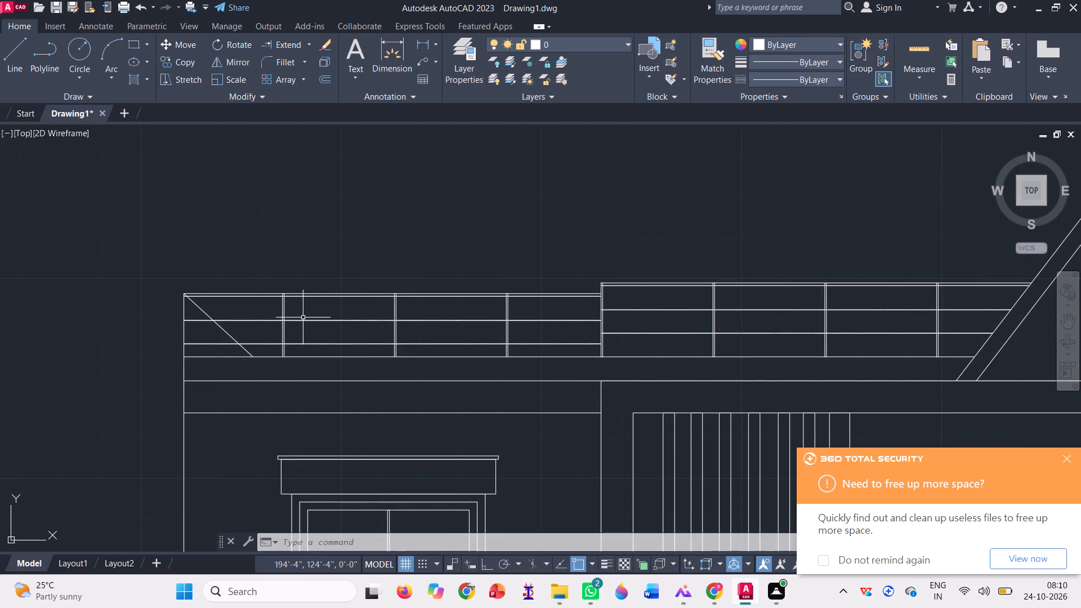
Copy the left railing's rails and three posts, without the diagonal line, to the empty area beyond the house's left edge.
{"action": "scroll", "coordinate": [303, 319], "scroll_direction": "up", "scroll_amount": 2}
{"action": "scroll", "coordinate": [308, 288], "scroll_direction": "down", "scroll_amount": 2}
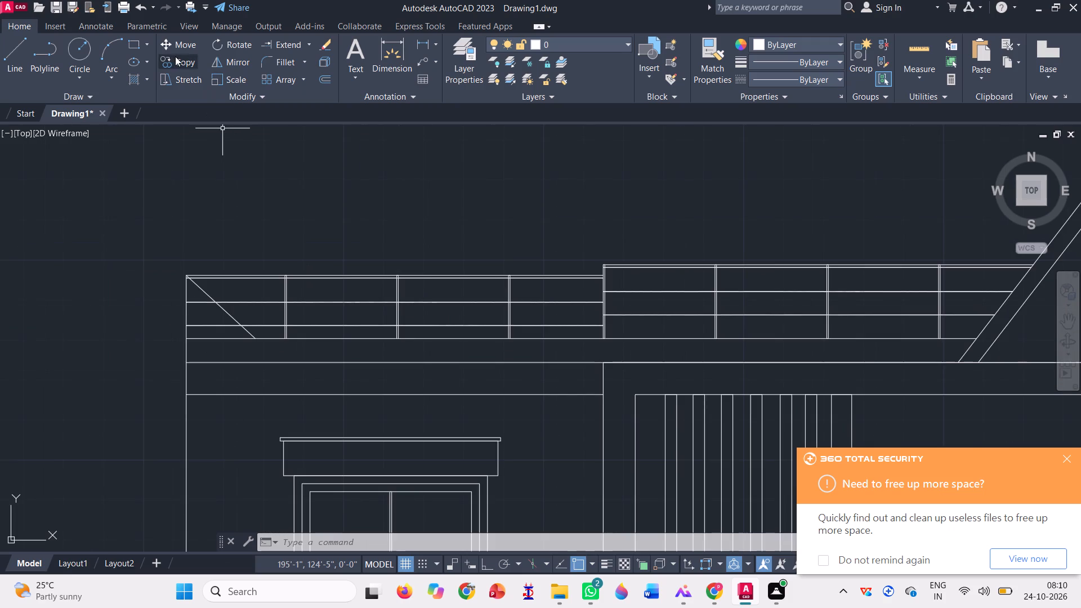
{"action": "left_click", "coordinate": [175, 56]}
{"action": "left_click", "coordinate": [403, 314]}
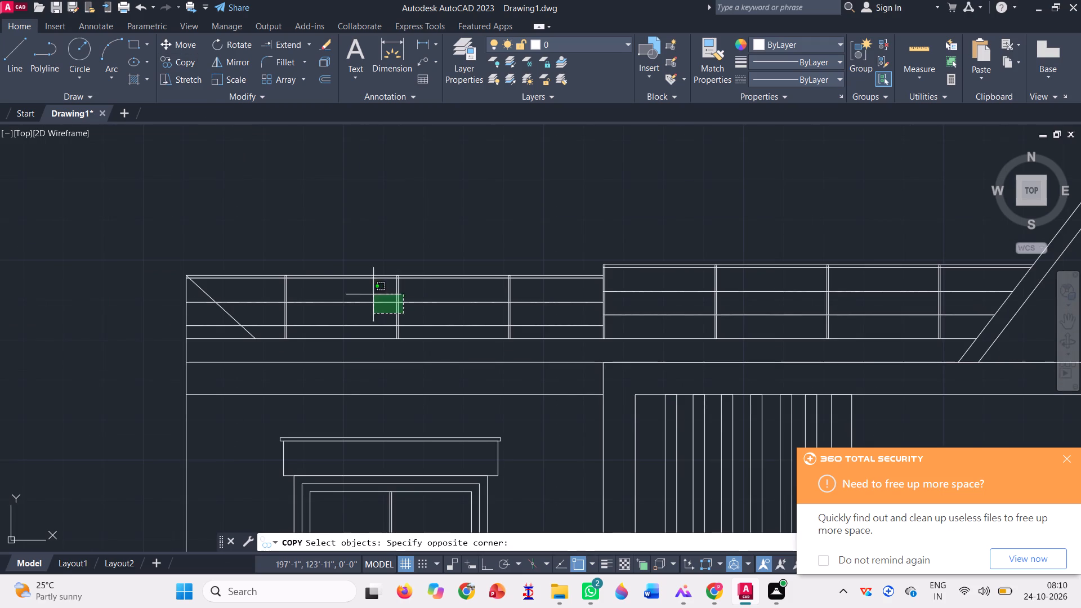
{"action": "left_click", "coordinate": [272, 267]}
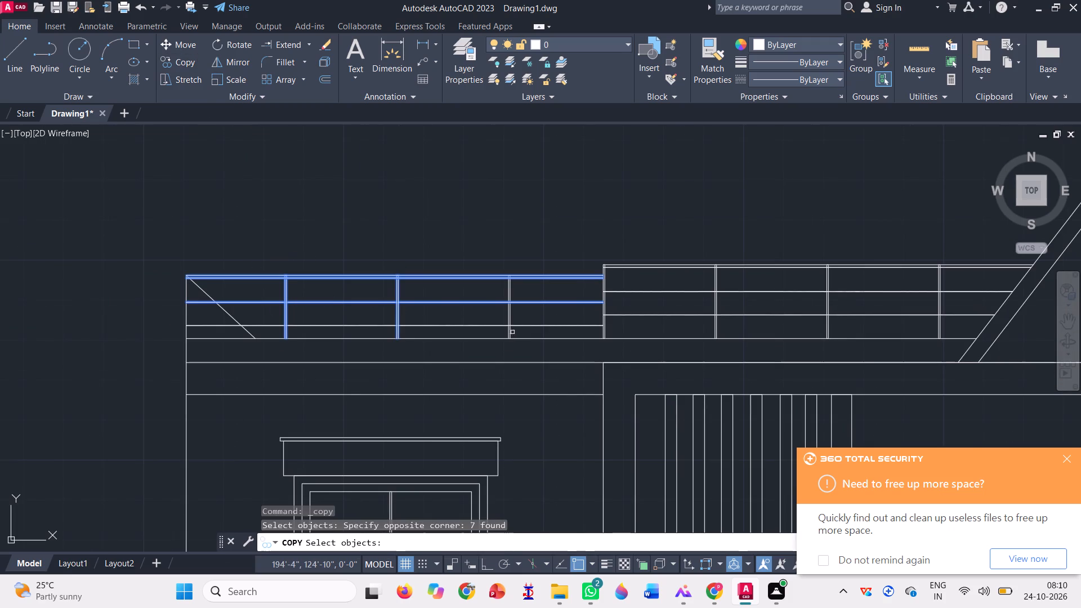
{"action": "left_click", "coordinate": [524, 314]}
{"action": "left_click", "coordinate": [462, 262]}
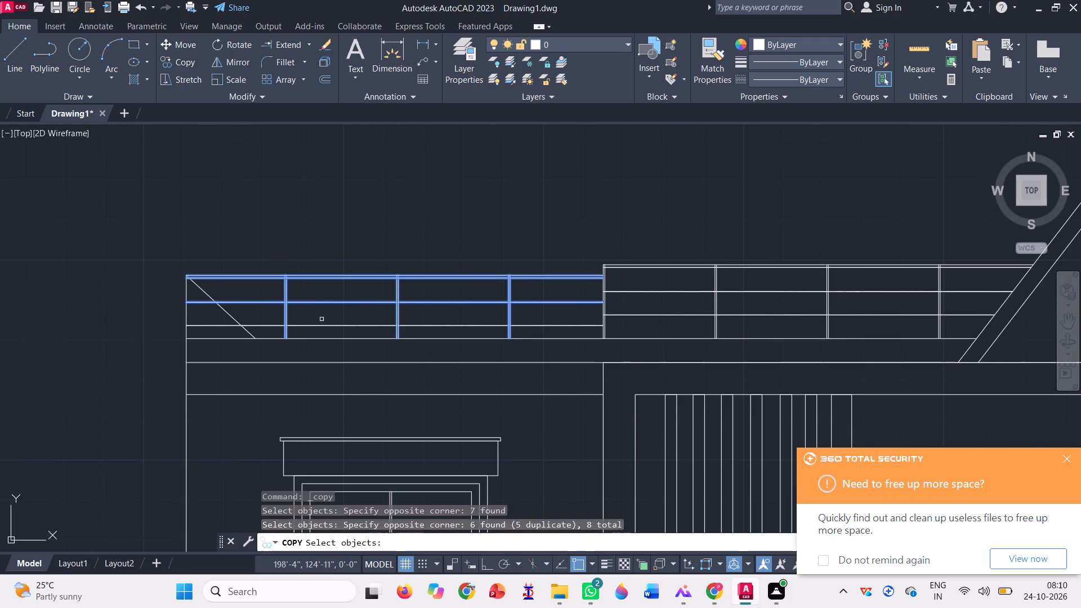
{"action": "scroll", "coordinate": [324, 322], "scroll_direction": "up", "scroll_amount": 2}
{"action": "left_click", "coordinate": [336, 342]}
{"action": "left_click", "coordinate": [291, 294]}
{"action": "scroll", "coordinate": [361, 307], "scroll_direction": "down", "scroll_amount": 2}
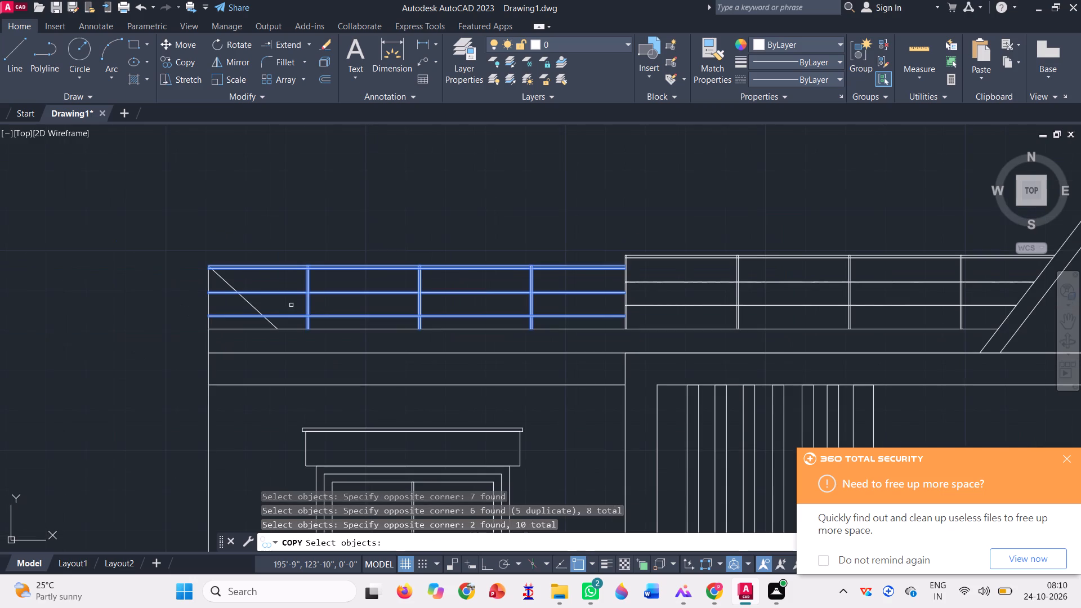
{"action": "key", "text": "space"}
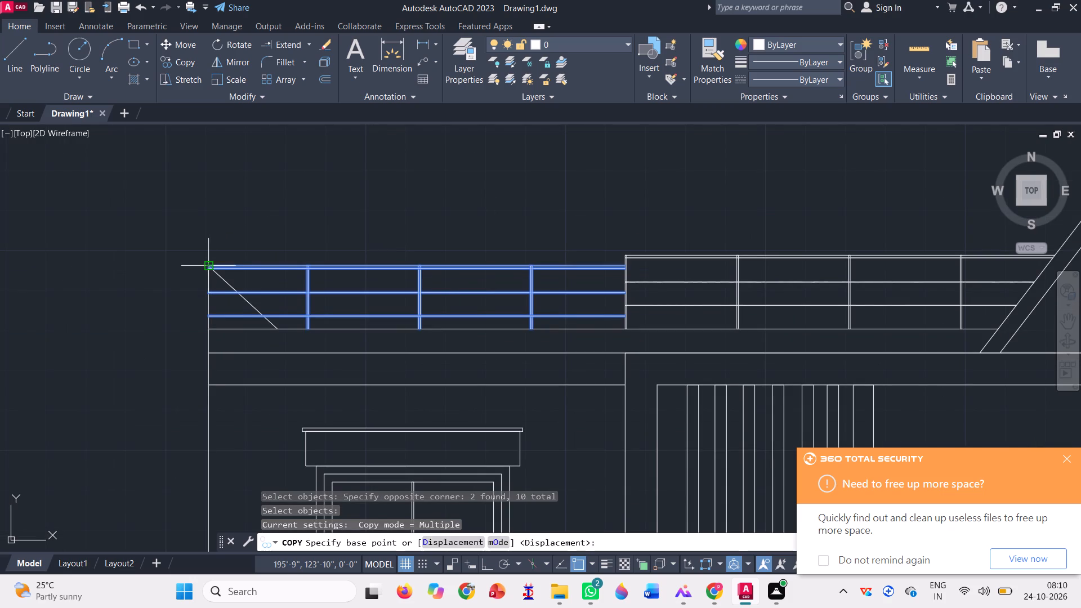
{"action": "left_click", "coordinate": [205, 264]}
{"action": "scroll", "coordinate": [388, 275], "scroll_direction": "down", "scroll_amount": 2}
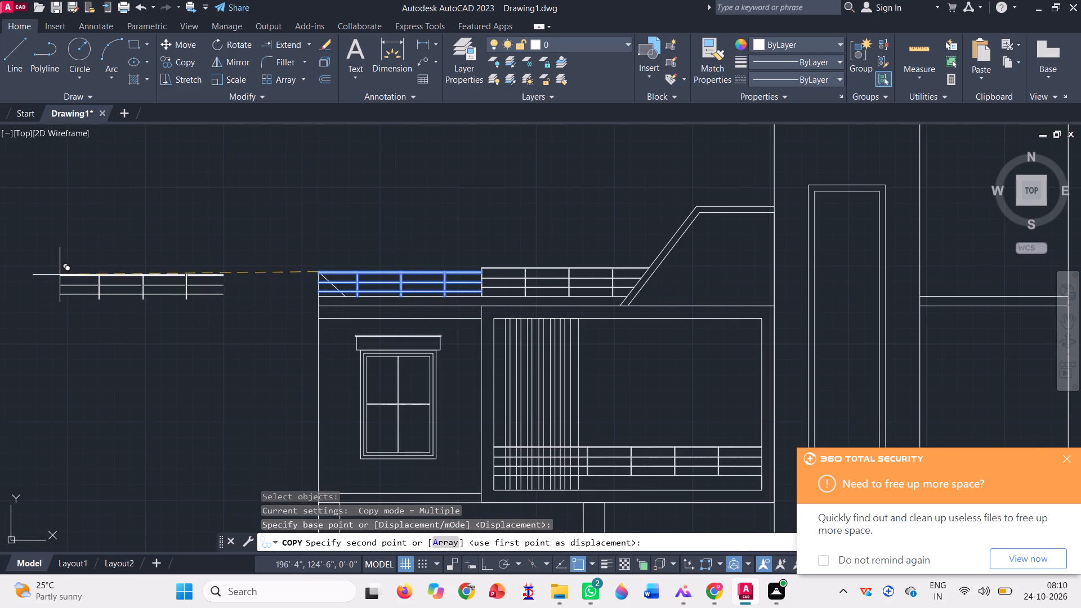
{"action": "left_click", "coordinate": [76, 270]}
{"action": "key", "text": "Escape"}
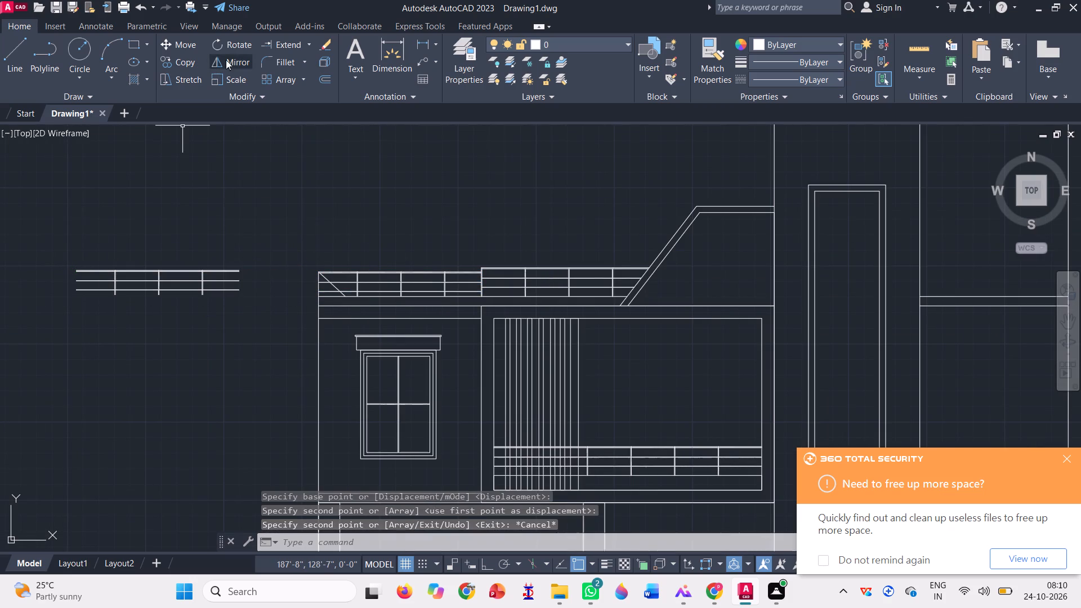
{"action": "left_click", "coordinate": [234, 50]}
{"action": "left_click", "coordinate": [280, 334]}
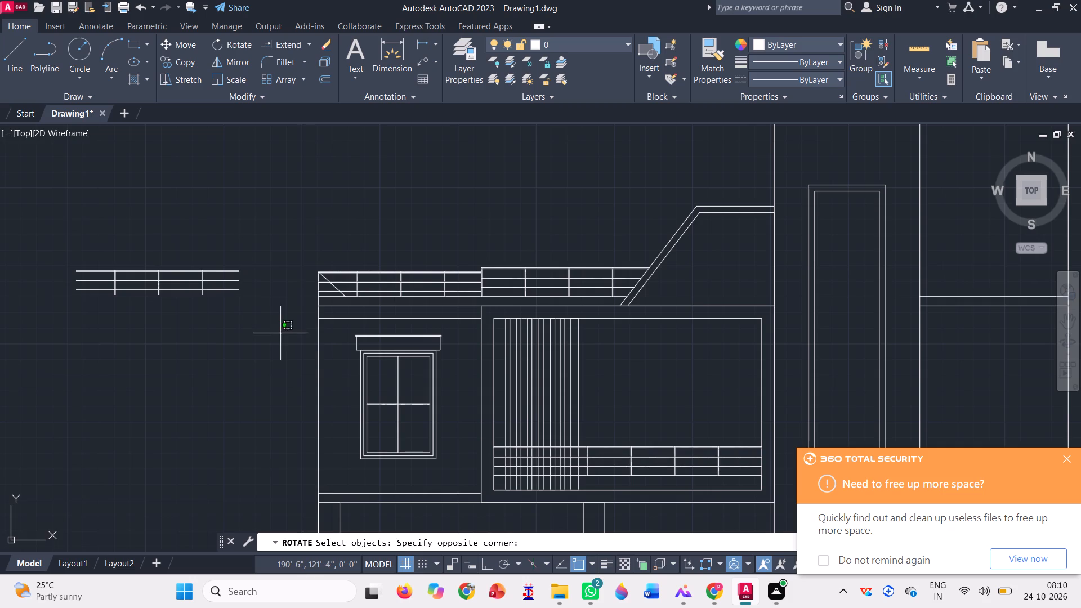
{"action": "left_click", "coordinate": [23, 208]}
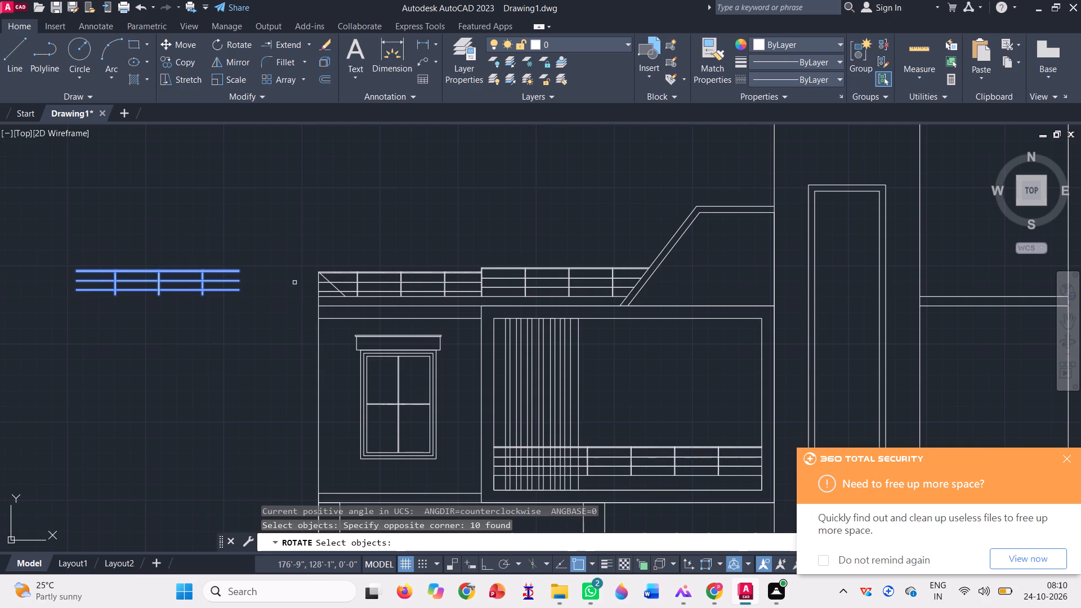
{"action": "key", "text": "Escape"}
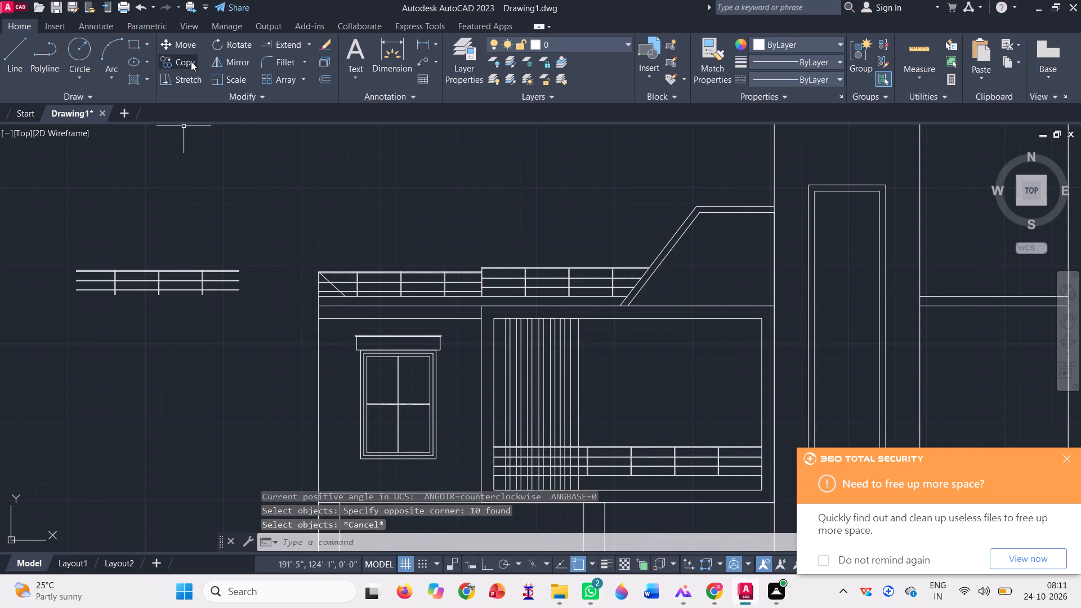
Copy the diagonal line from the house's upper-left railing corner to the upper-left corner of the detached railing copy.
{"action": "left_click", "coordinate": [191, 61]}
{"action": "scroll", "coordinate": [329, 256], "scroll_direction": "up", "scroll_amount": 2}
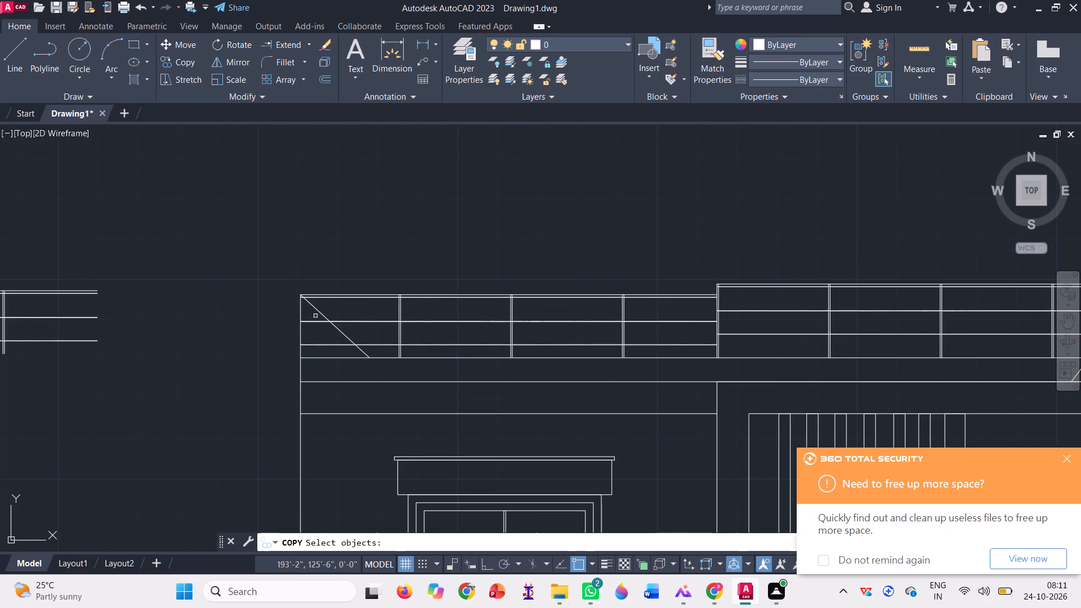
{"action": "left_click", "coordinate": [317, 314]}
{"action": "left_click", "coordinate": [318, 310]}
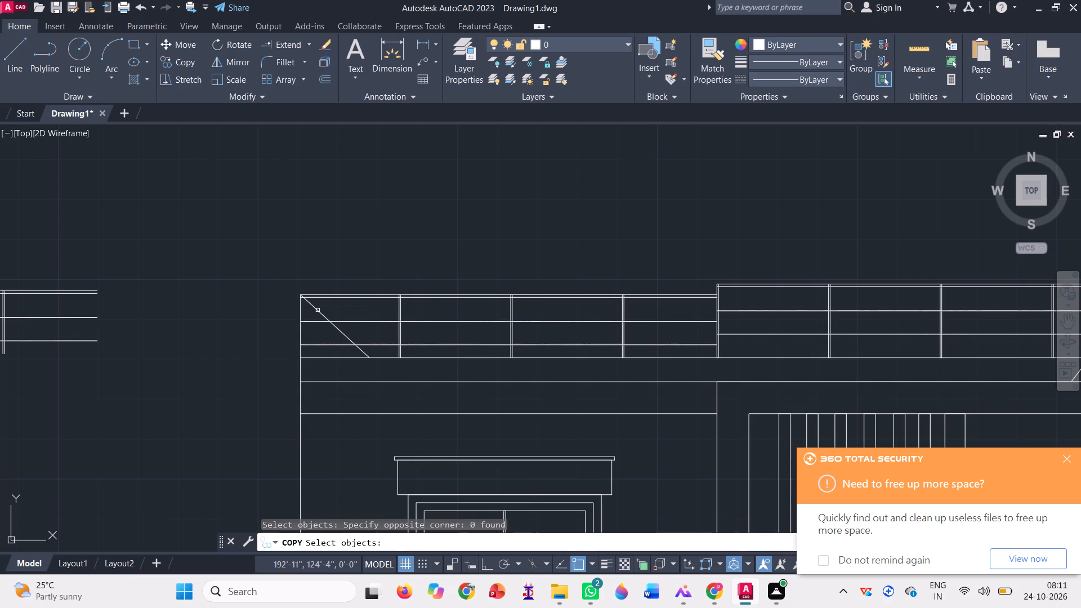
{"action": "left_click", "coordinate": [318, 310]}
{"action": "left_click", "coordinate": [317, 303]}
{"action": "left_click", "coordinate": [312, 315]}
{"action": "key", "text": "space"}
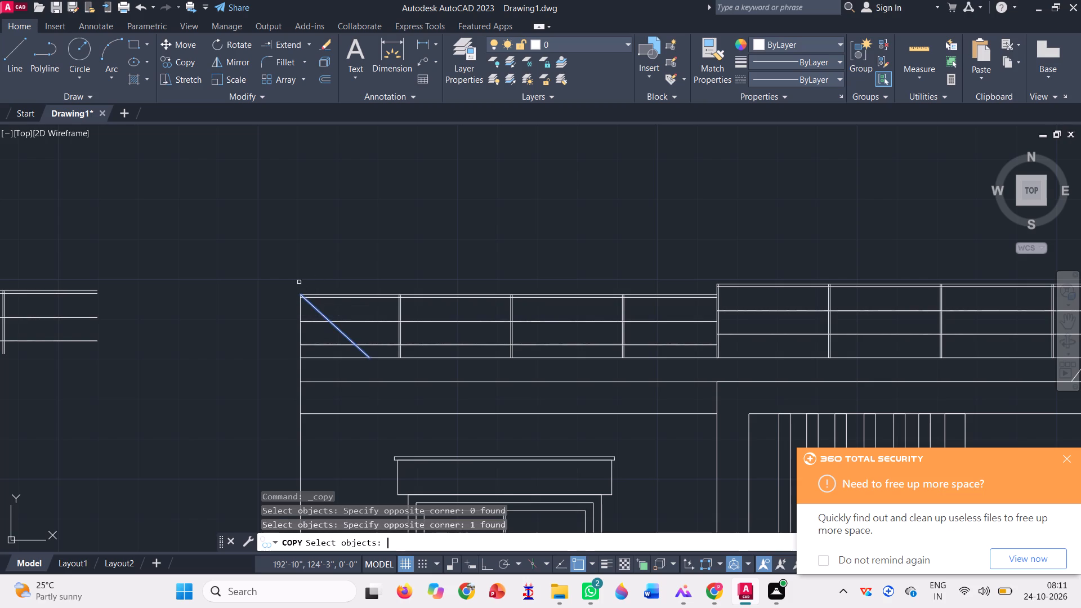
{"action": "scroll", "coordinate": [298, 294], "scroll_direction": "up", "scroll_amount": 4}
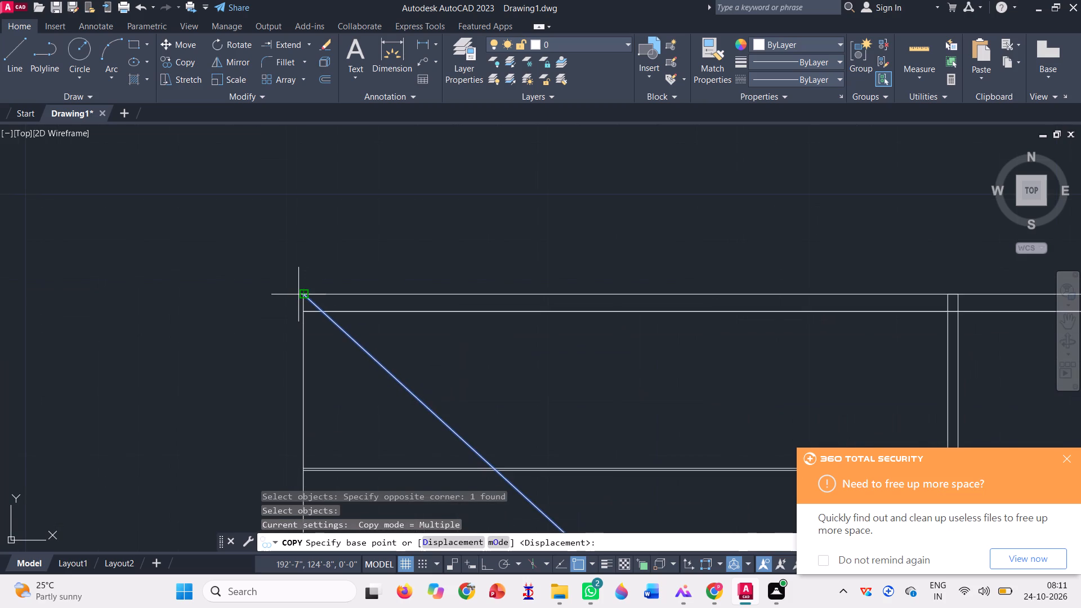
{"action": "left_click", "coordinate": [303, 293]}
{"action": "scroll", "coordinate": [563, 294], "scroll_direction": "down", "scroll_amount": 4}
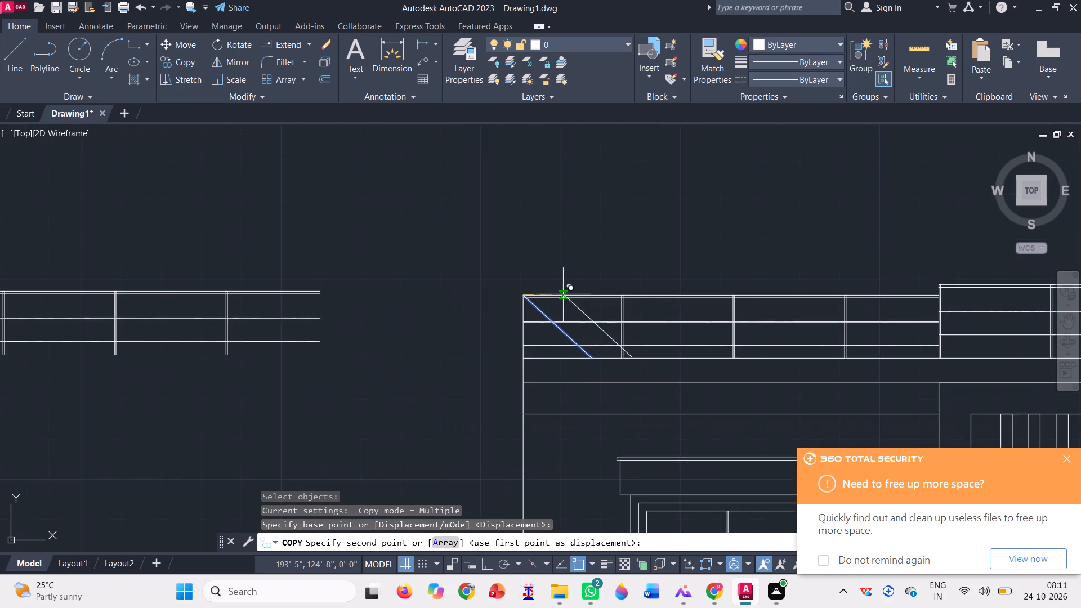
{"action": "scroll", "coordinate": [563, 294], "scroll_direction": "down", "scroll_amount": 2}
{"action": "scroll", "coordinate": [271, 292], "scroll_direction": "up", "scroll_amount": 3}
{"action": "scroll", "coordinate": [439, 315], "scroll_direction": "up", "scroll_amount": 3}
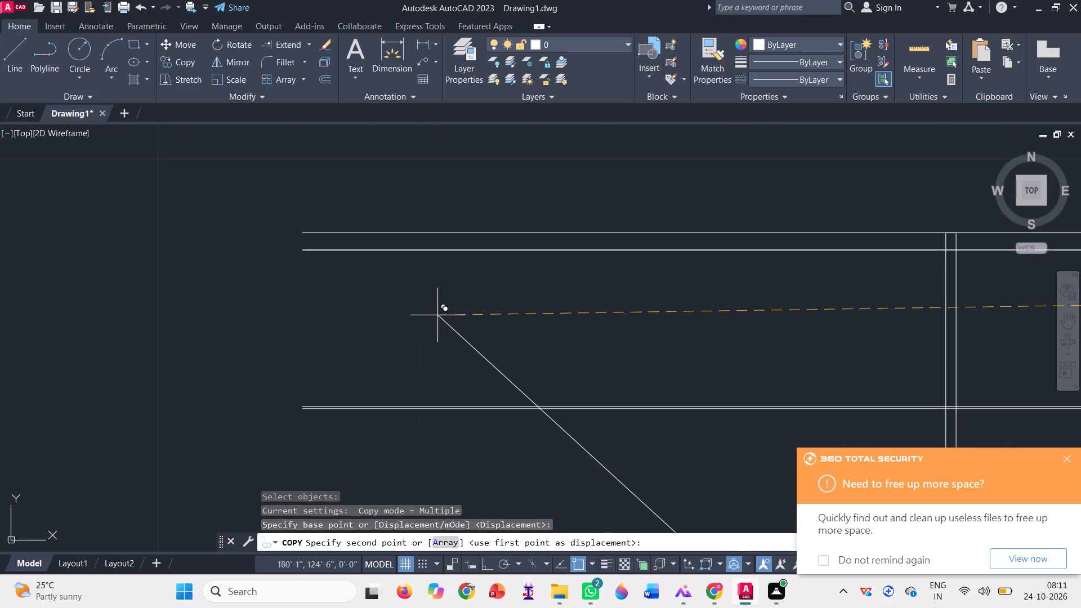
{"action": "left_click", "coordinate": [305, 232]}
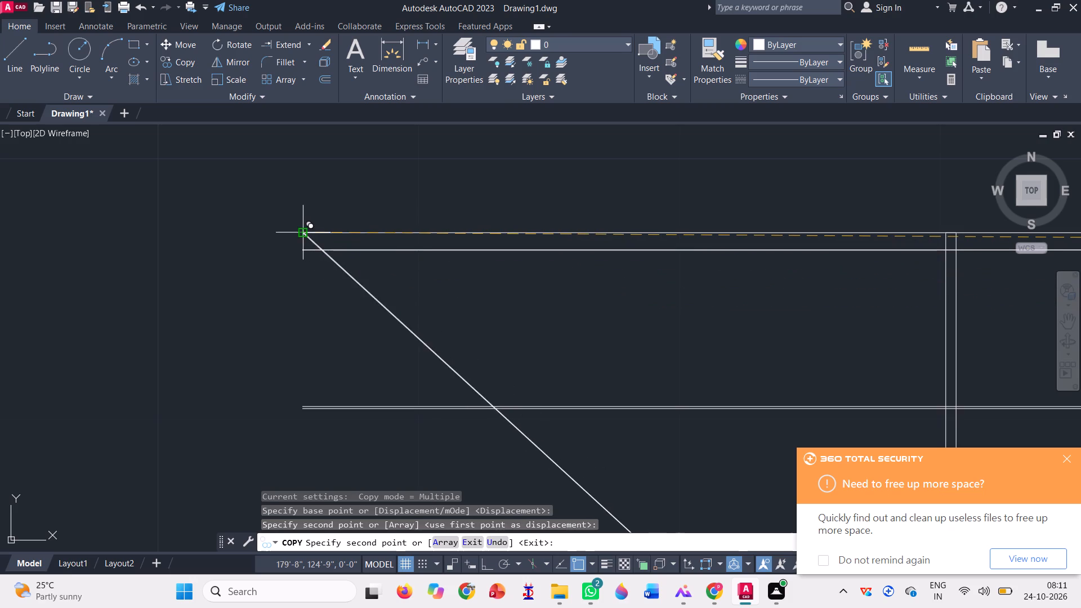
{"action": "scroll", "coordinate": [287, 242], "scroll_direction": "down", "scroll_amount": 4}
{"action": "key", "text": "Escape"}
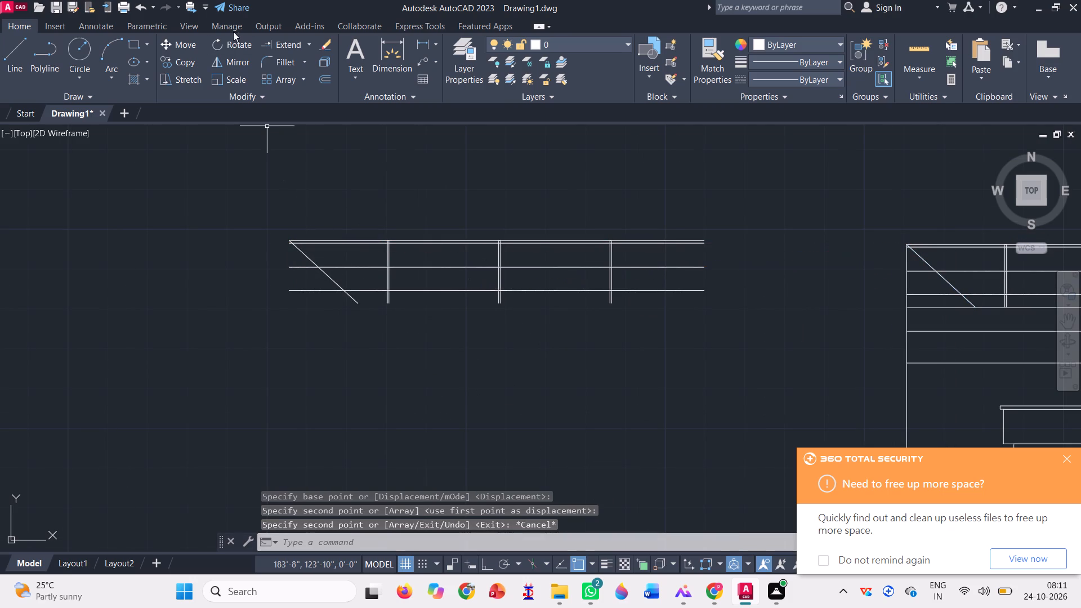
Rotate the detached railing copy about its upper-left corner so its top rail aligns with the diagonal line.
{"action": "left_click", "coordinate": [239, 44]}
{"action": "left_click", "coordinate": [778, 418]}
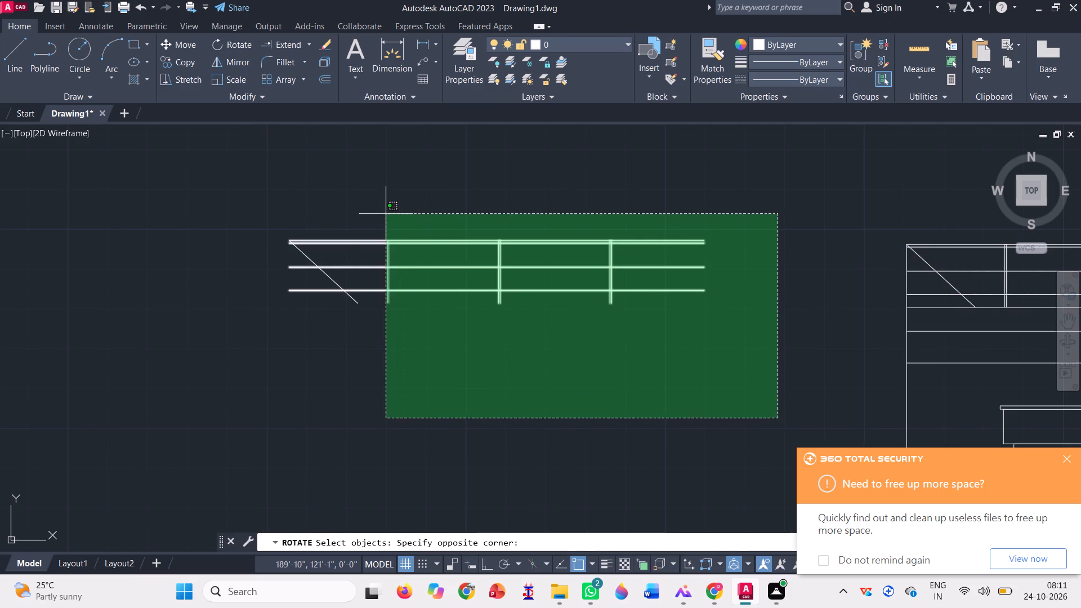
{"action": "left_click", "coordinate": [386, 213]}
{"action": "key", "text": "space"}
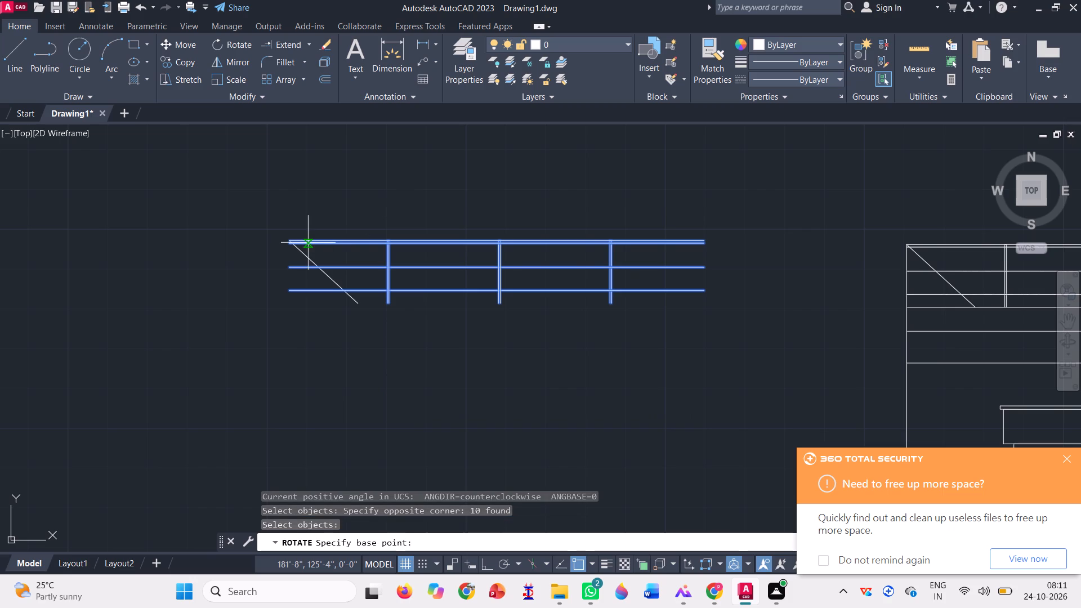
{"action": "scroll", "coordinate": [294, 240], "scroll_direction": "up", "scroll_amount": 4}
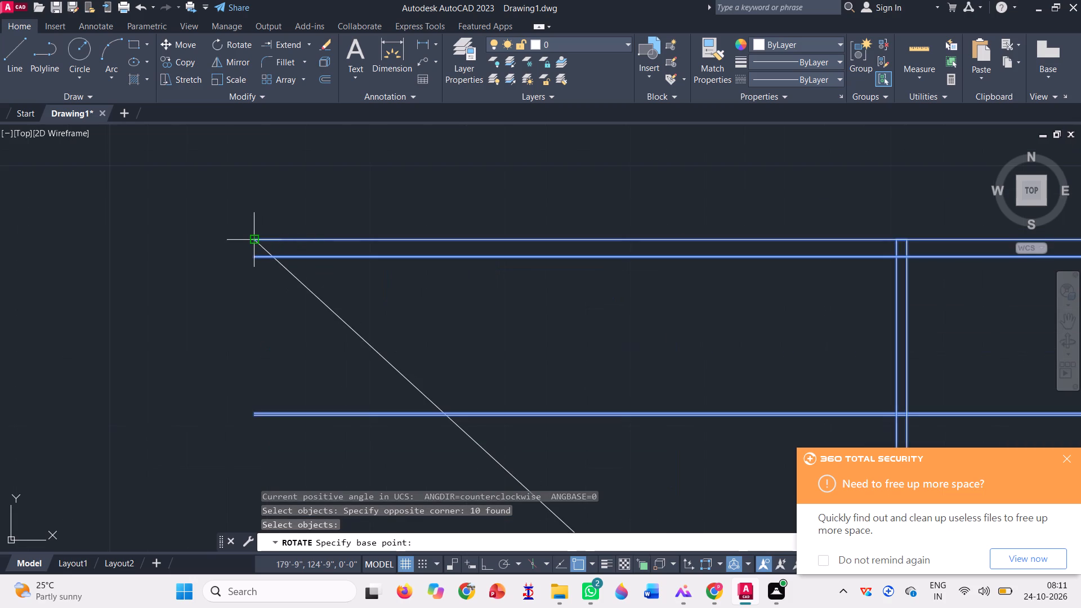
{"action": "left_click", "coordinate": [253, 238]}
{"action": "scroll", "coordinate": [253, 239], "scroll_direction": "down", "scroll_amount": 2}
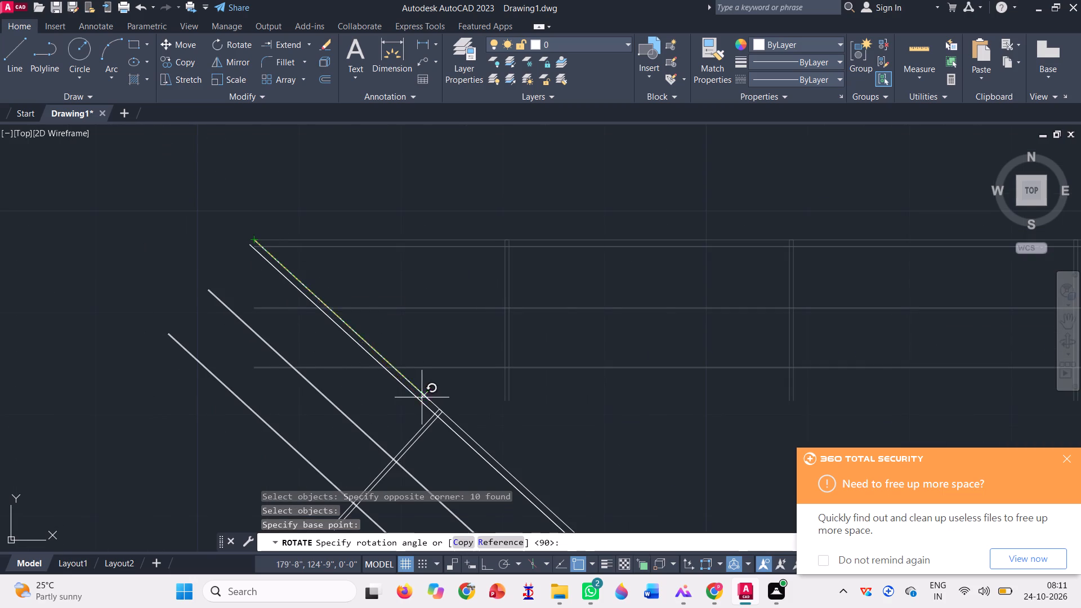
{"action": "left_click", "coordinate": [430, 396]}
Trim the rotated railing's rails beyond its third post and between its second and third posts.
{"action": "scroll", "coordinate": [220, 342], "scroll_direction": "down", "scroll_amount": 3}
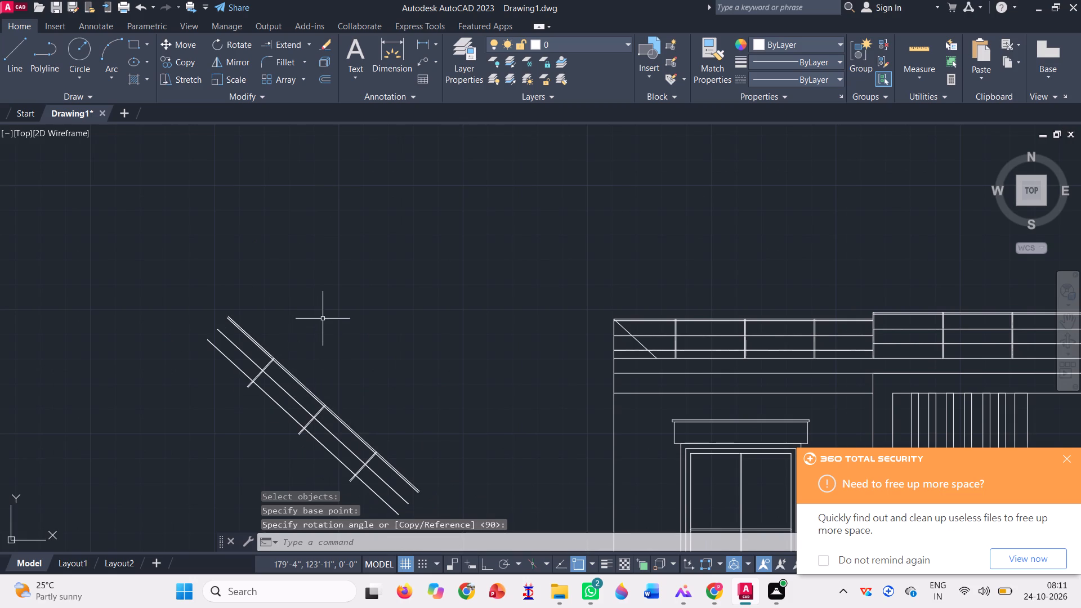
{"action": "scroll", "coordinate": [323, 319], "scroll_direction": "down", "scroll_amount": 1}
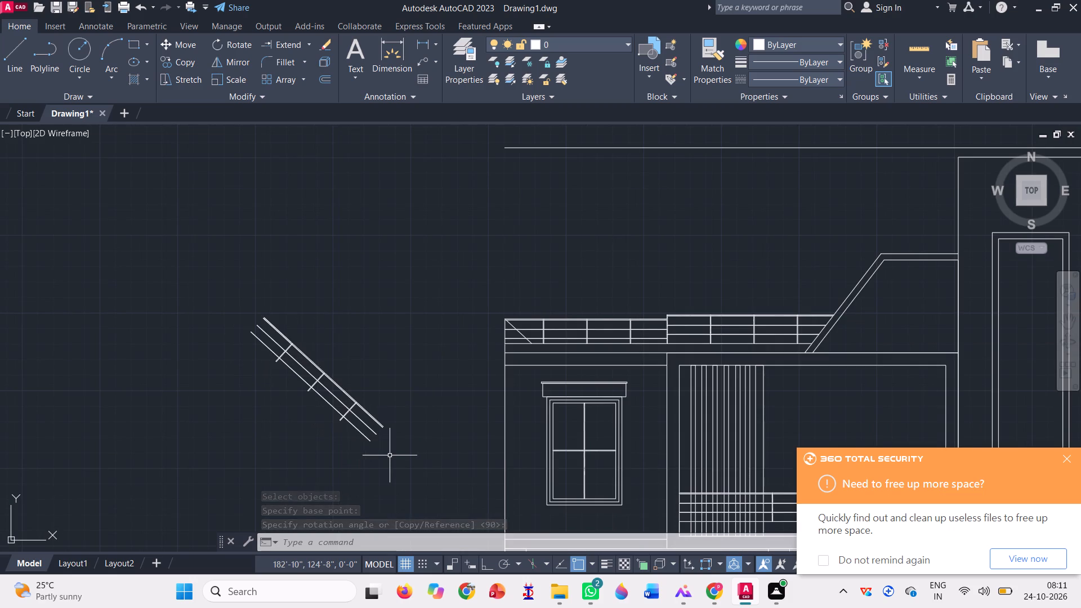
{"action": "scroll", "coordinate": [303, 361], "scroll_direction": "up", "scroll_amount": 1}
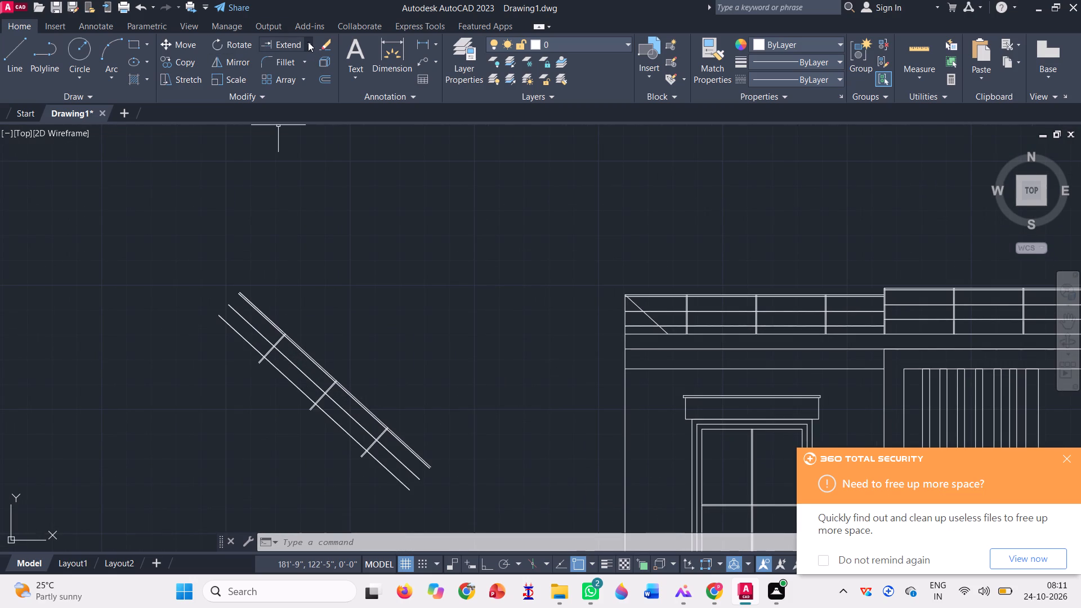
{"action": "left_click", "coordinate": [308, 42]}
{"action": "left_click", "coordinate": [293, 62]}
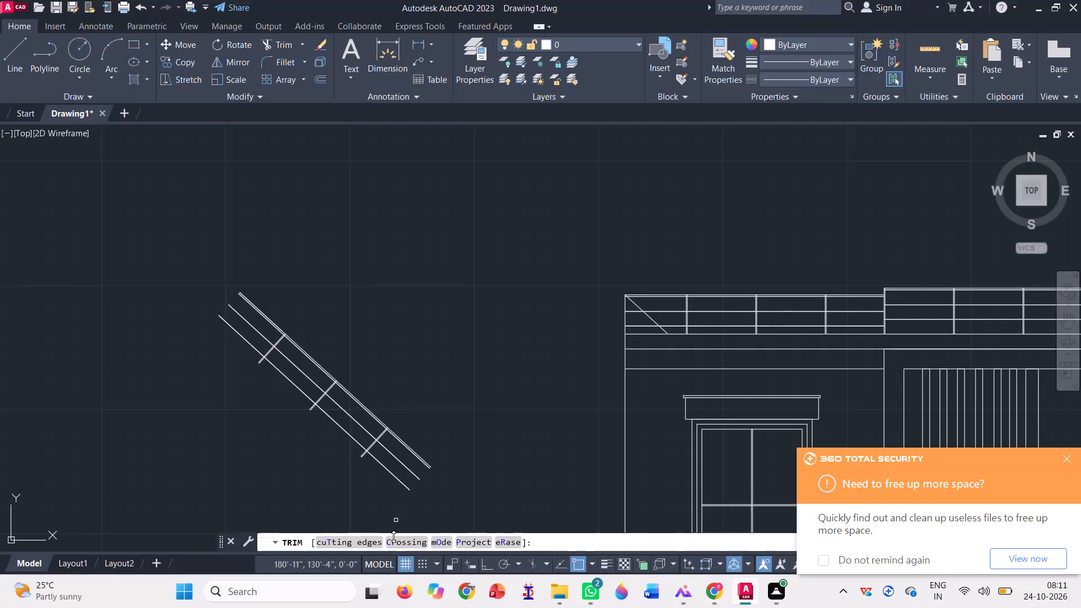
{"action": "left_click", "coordinate": [377, 490]}
{"action": "left_click", "coordinate": [484, 405]}
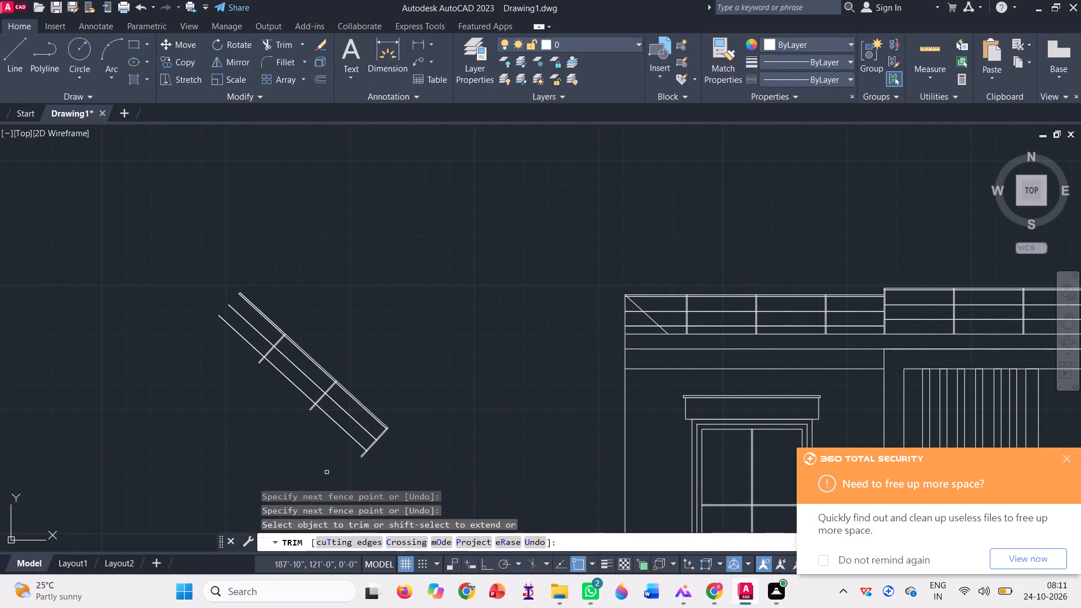
{"action": "left_click", "coordinate": [310, 450]}
{"action": "left_click", "coordinate": [410, 361]}
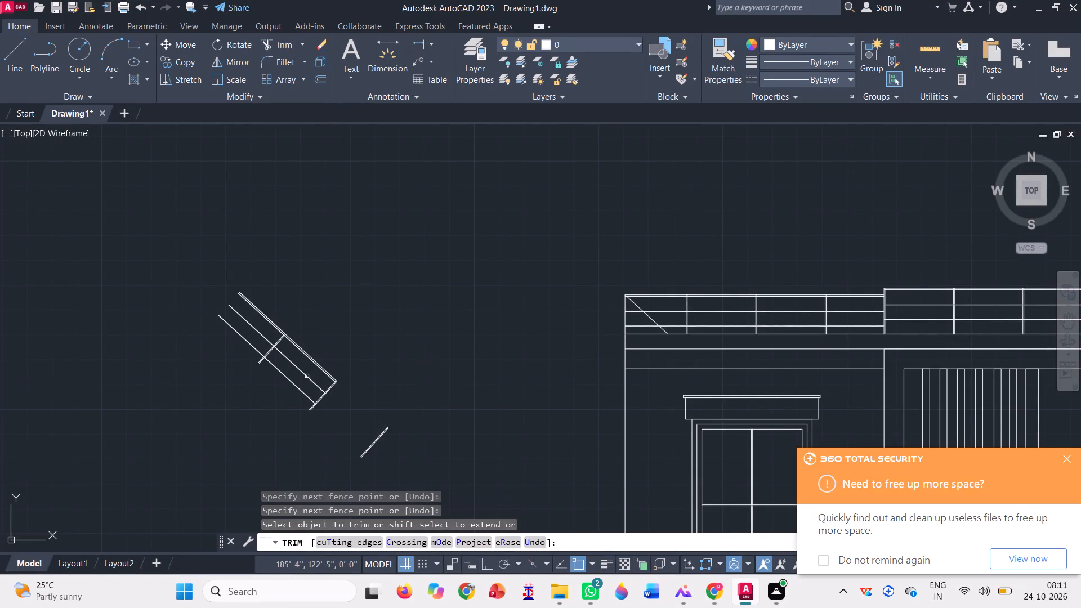
{"action": "scroll", "coordinate": [363, 314], "scroll_direction": "down", "scroll_amount": 1}
{"action": "key", "text": "Escape"}
Erase the leftover third post detached from the rotated railing.
{"action": "left_click", "coordinate": [391, 431]}
{"action": "left_click", "coordinate": [364, 381]}
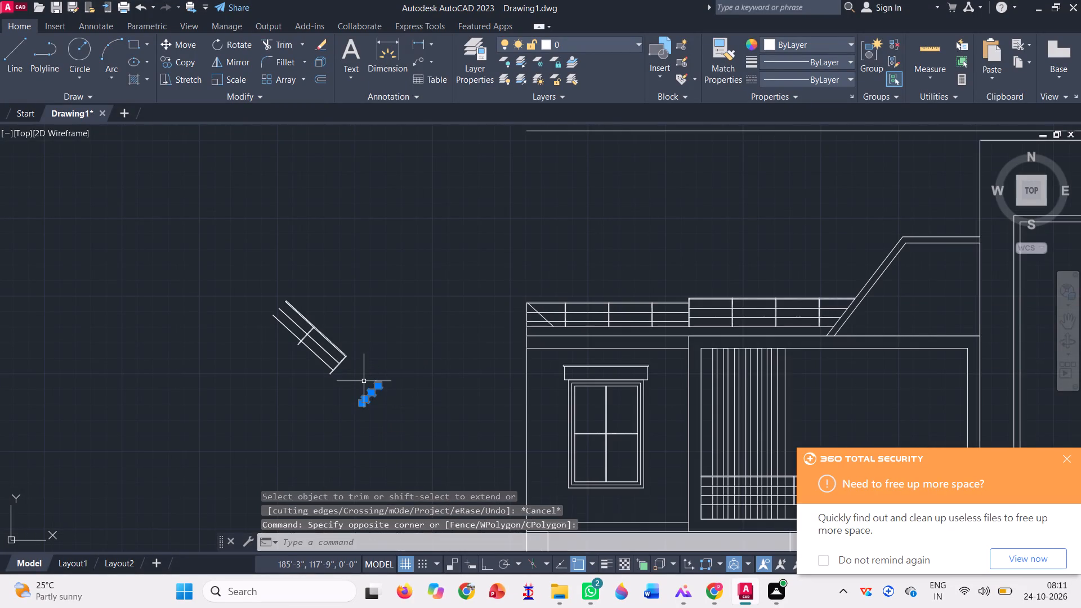
{"action": "key", "text": "Delete"}
Copy the shortened sloped railing from its upper end to the upper-left corner of the house's left railing.
{"action": "left_click", "coordinate": [372, 401]}
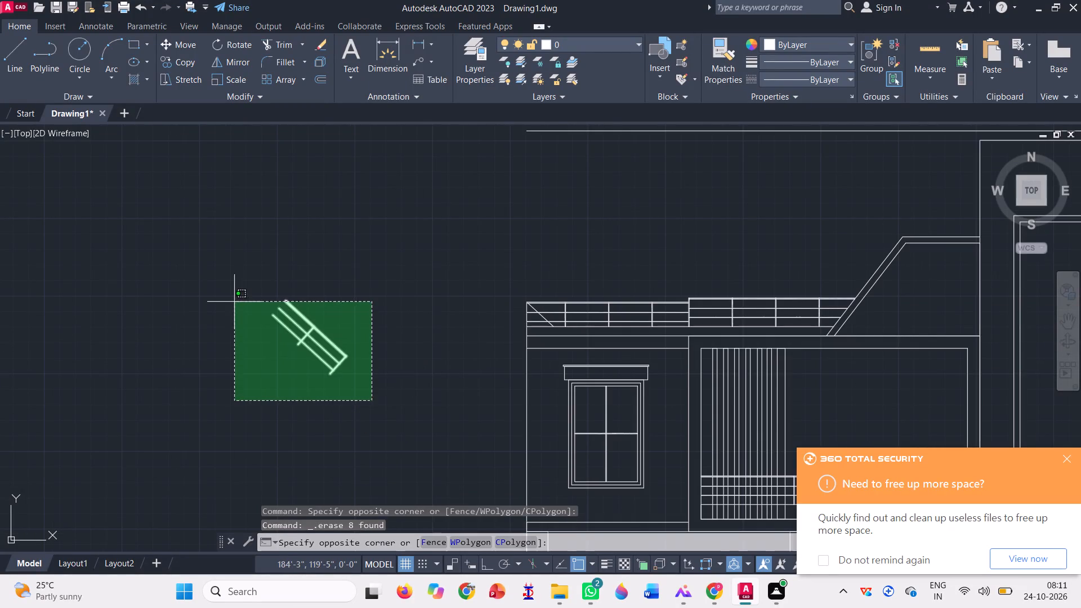
{"action": "left_click", "coordinate": [230, 270]}
{"action": "key", "text": "c"}
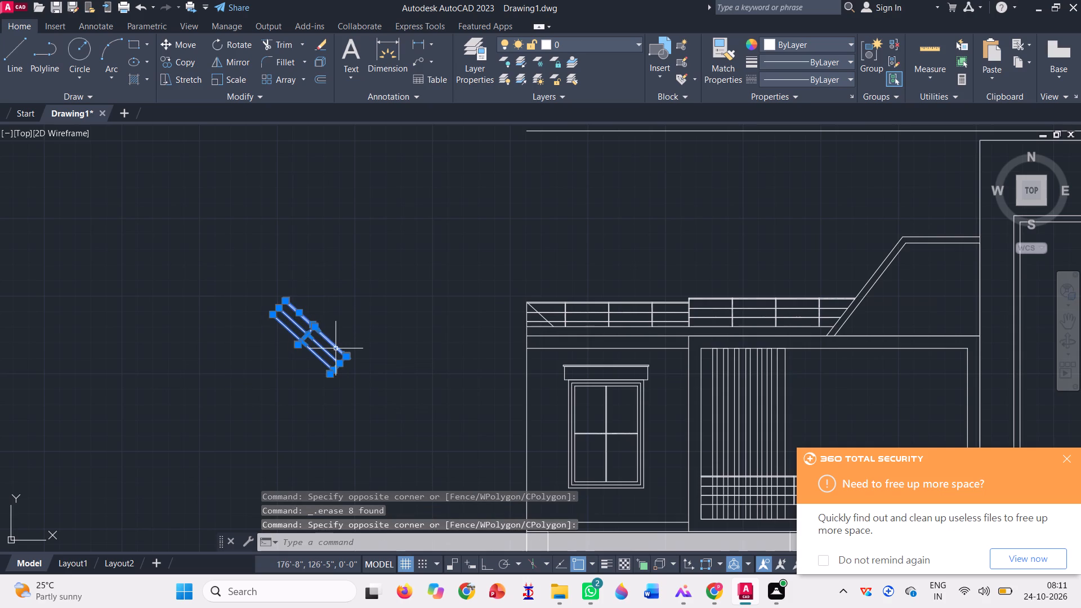
{"action": "type", "text": "o"}
{"action": "key", "text": "space"}
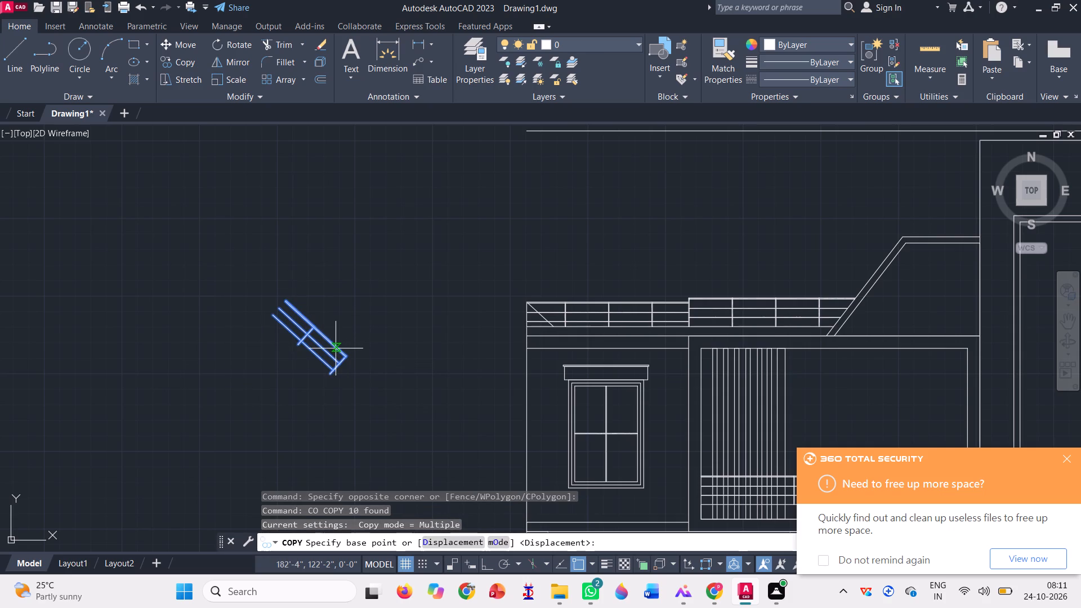
{"action": "scroll", "coordinate": [289, 295], "scroll_direction": "up", "scroll_amount": 4}
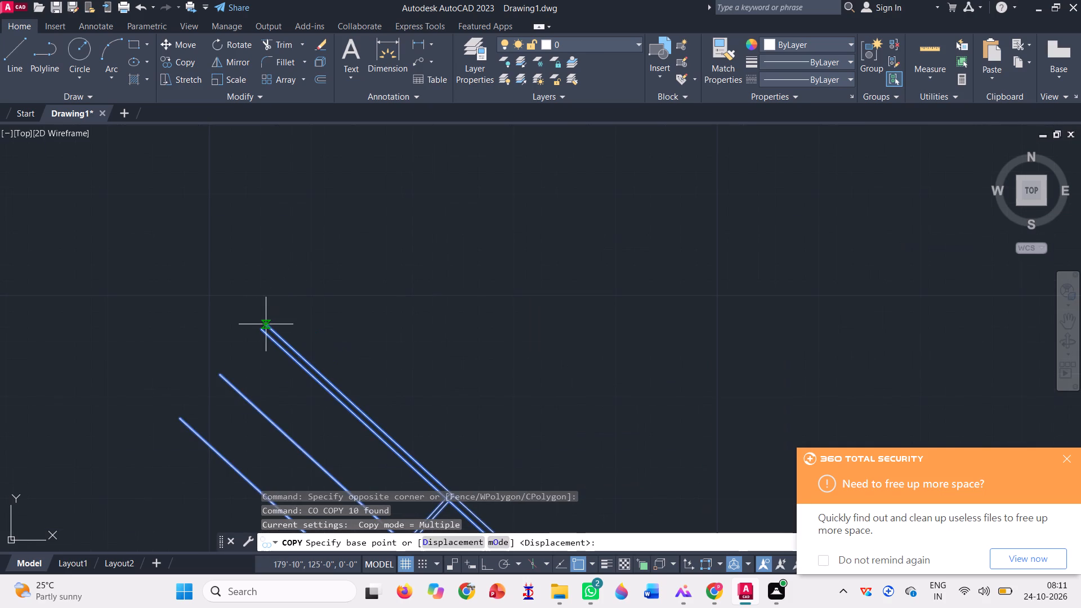
{"action": "scroll", "coordinate": [269, 320], "scroll_direction": "up", "scroll_amount": 4}
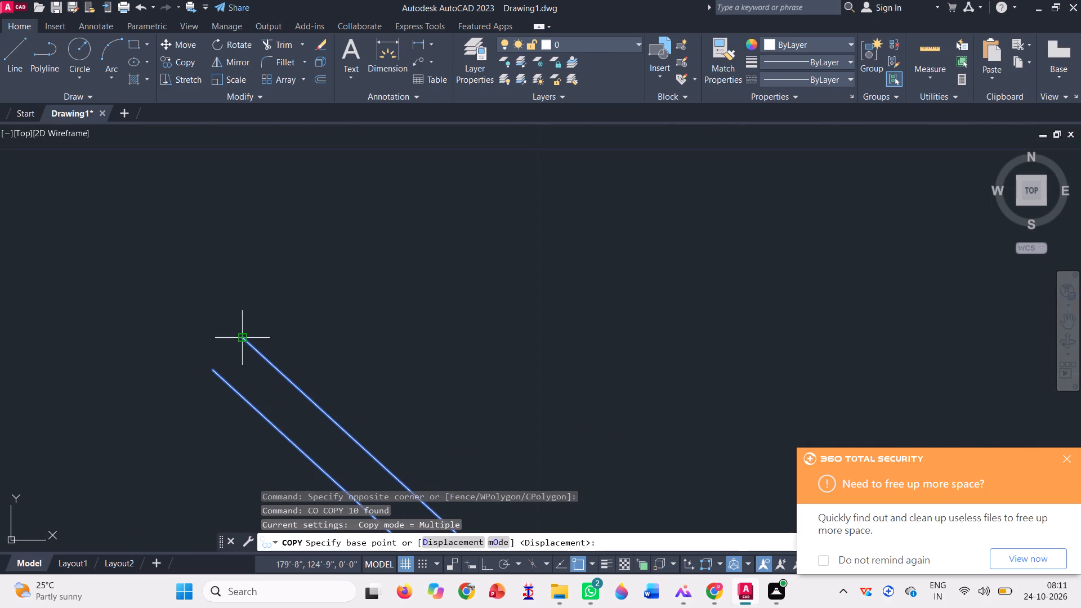
{"action": "left_click", "coordinate": [244, 339]}
{"action": "scroll", "coordinate": [250, 325], "scroll_direction": "down", "scroll_amount": 7}
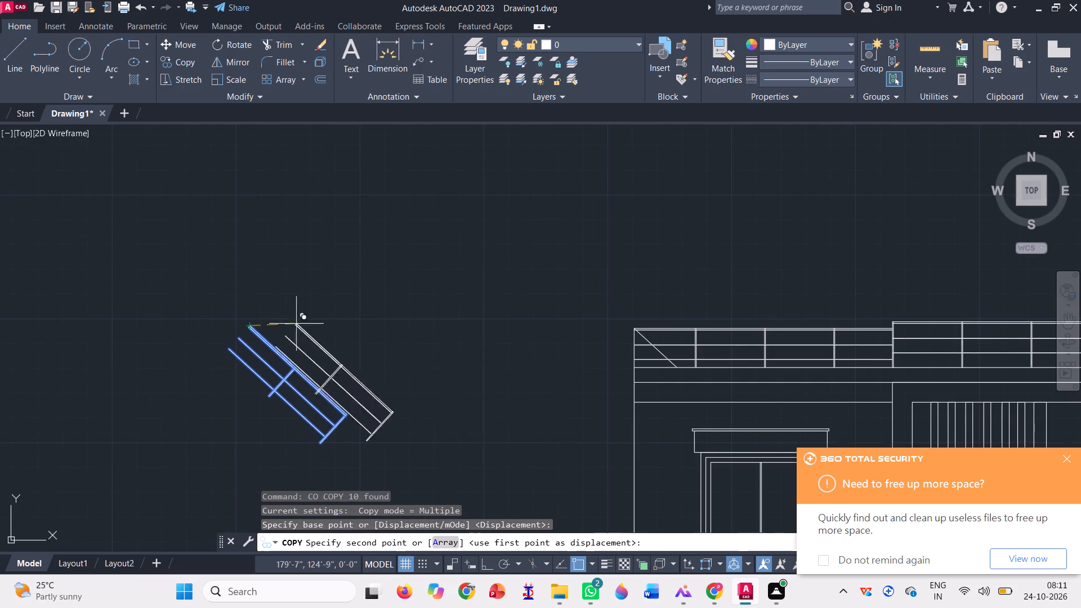
{"action": "scroll", "coordinate": [629, 327], "scroll_direction": "up", "scroll_amount": 5}
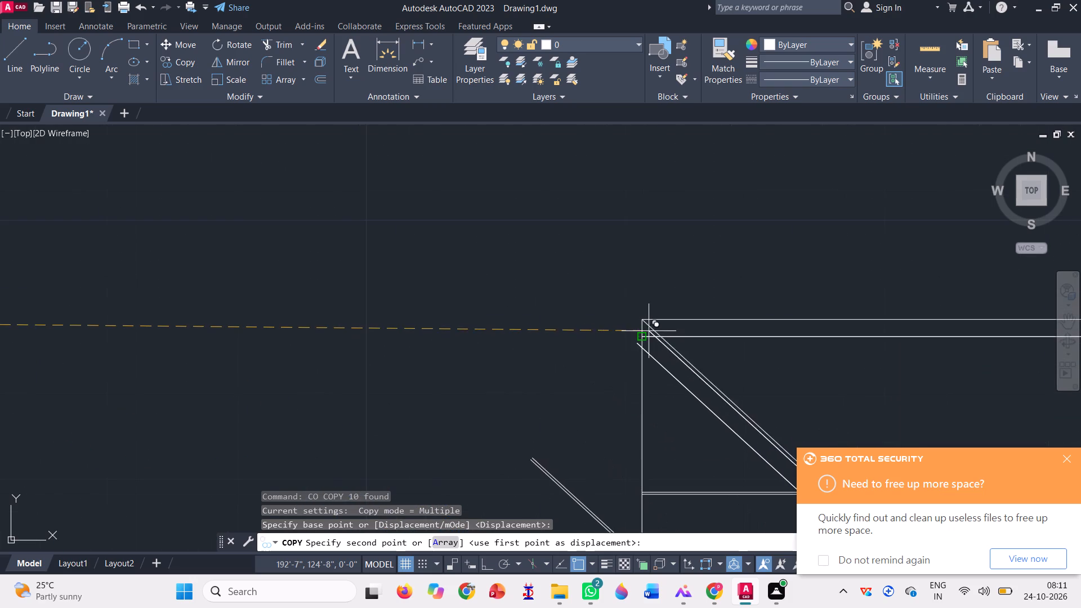
{"action": "left_click", "coordinate": [641, 319]}
{"action": "scroll", "coordinate": [369, 326], "scroll_direction": "down", "scroll_amount": 1}
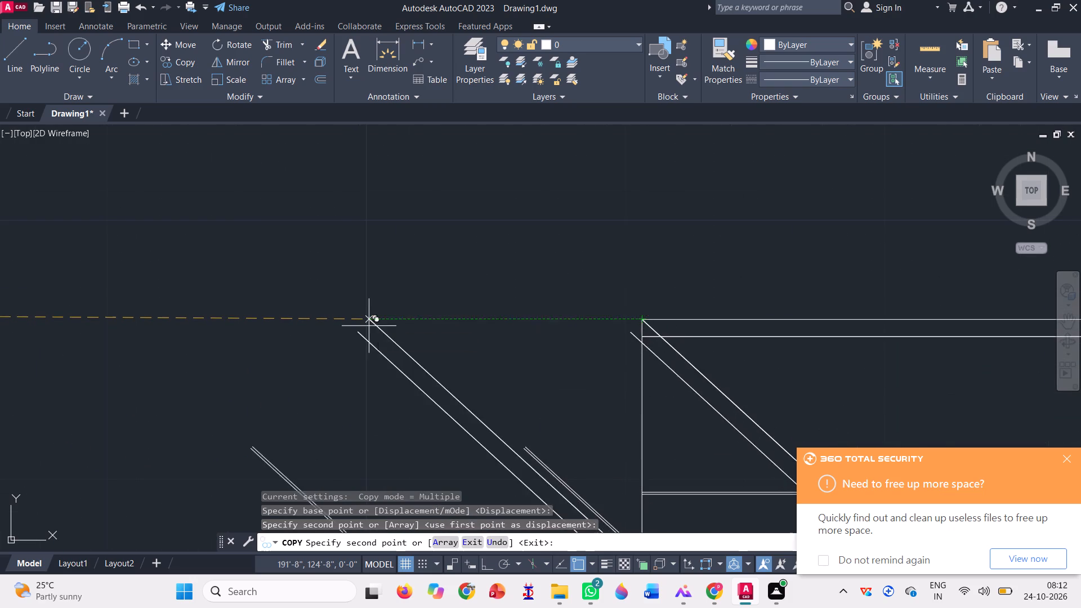
{"action": "scroll", "coordinate": [369, 320], "scroll_direction": "down", "scroll_amount": 3}
{"action": "key", "text": "Escape"}
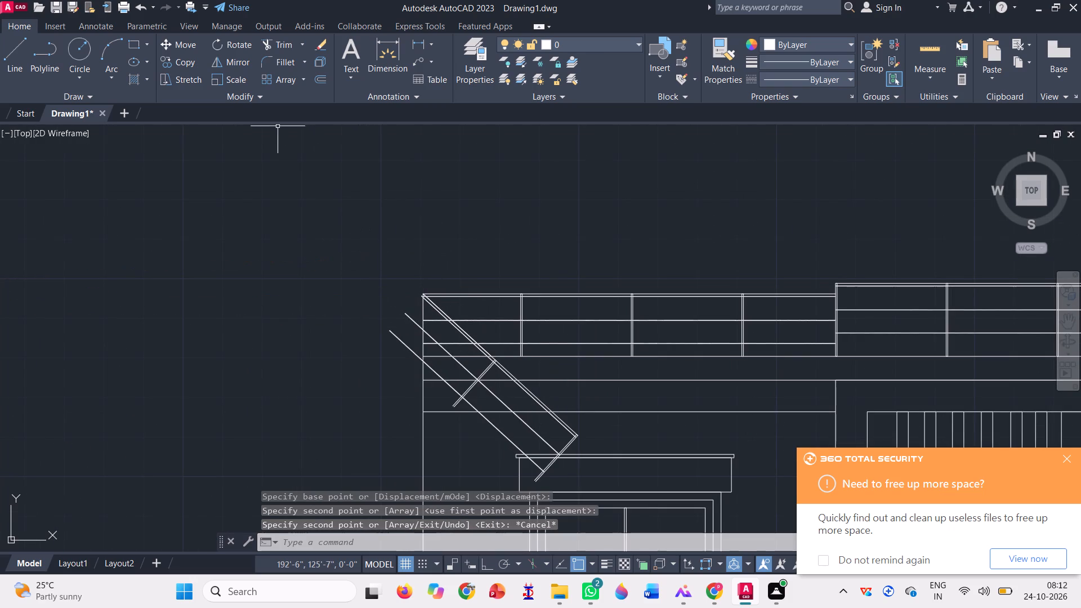
Trim the two lower sloped rails back to the lowest horizontal line of the slab band above the window.
{"action": "left_click", "coordinate": [286, 44]}
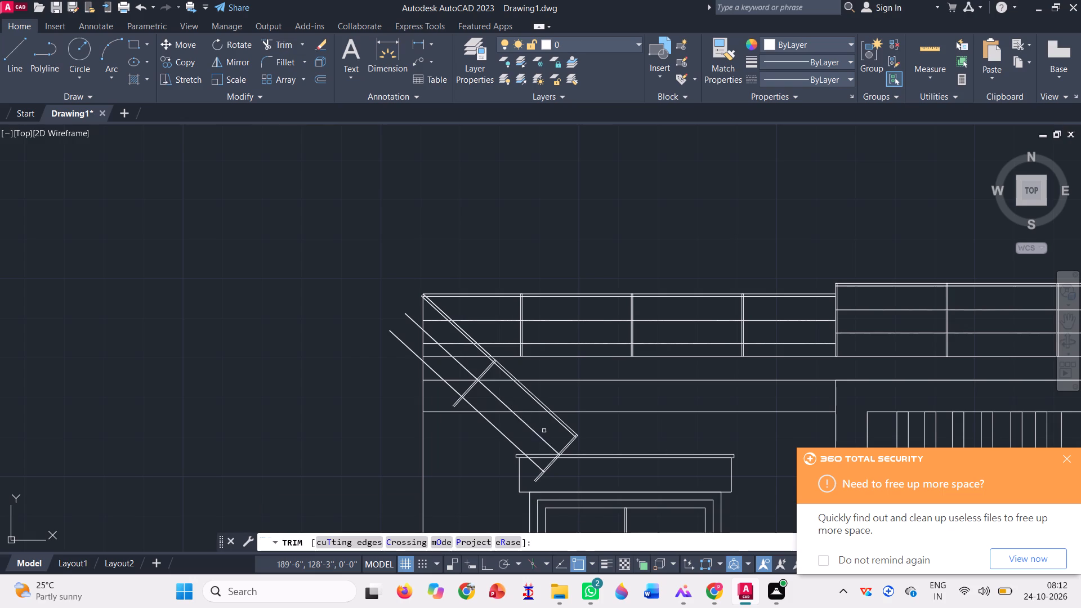
{"action": "left_click", "coordinate": [539, 427]}
{"action": "left_click", "coordinate": [477, 432]}
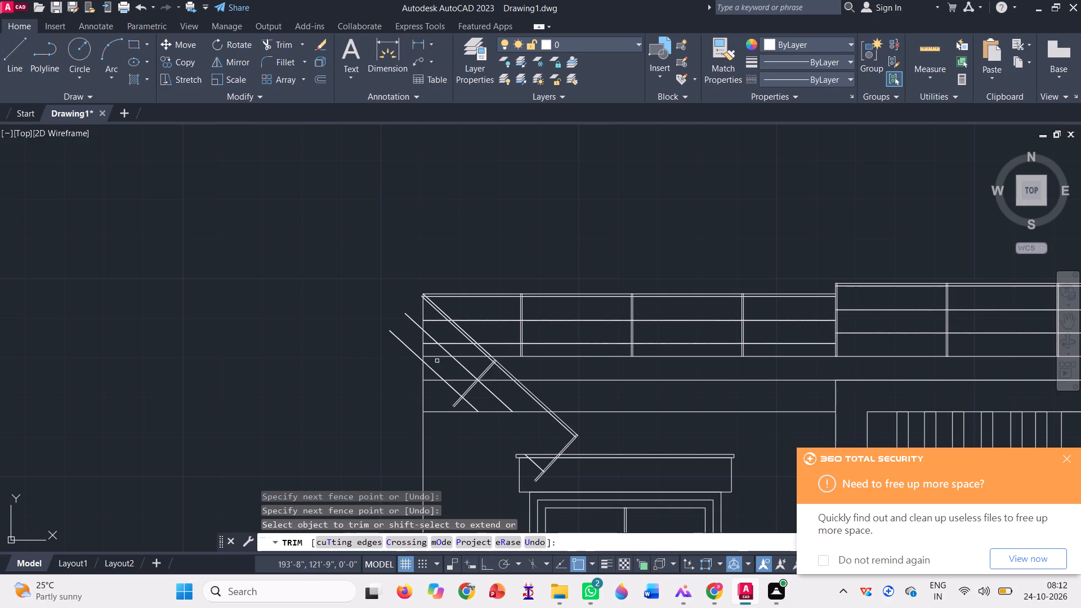
Trim the upper ends of the sloped rails that project past the house's left edge.
{"action": "left_click", "coordinate": [417, 306]}
{"action": "left_click", "coordinate": [399, 355]}
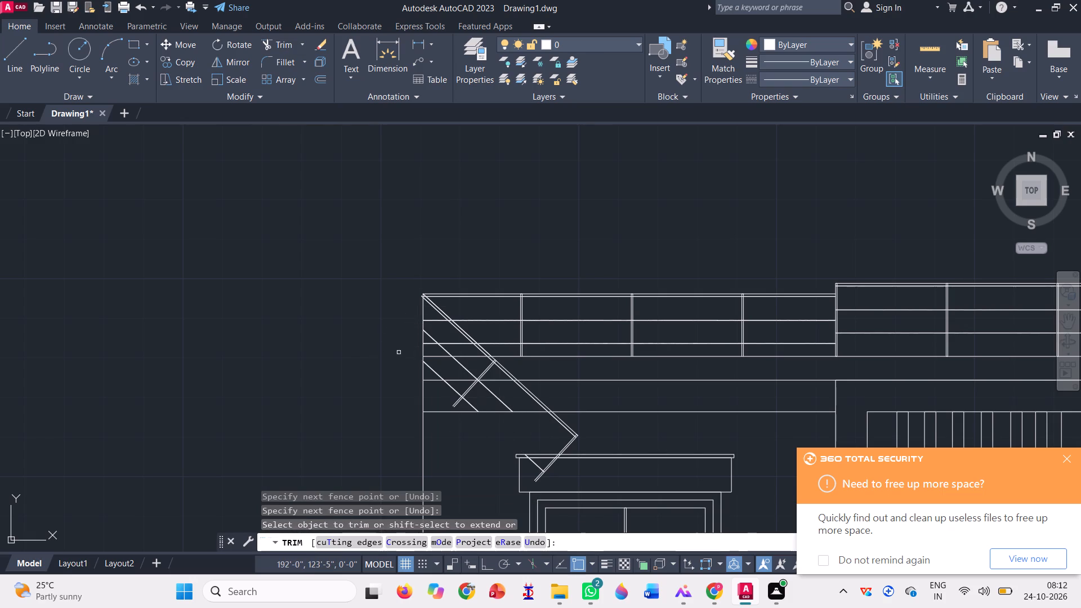
{"action": "scroll", "coordinate": [408, 302], "scroll_direction": "up", "scroll_amount": 3}
{"action": "scroll", "coordinate": [477, 251], "scroll_direction": "up", "scroll_amount": 3}
{"action": "left_click", "coordinate": [413, 340]}
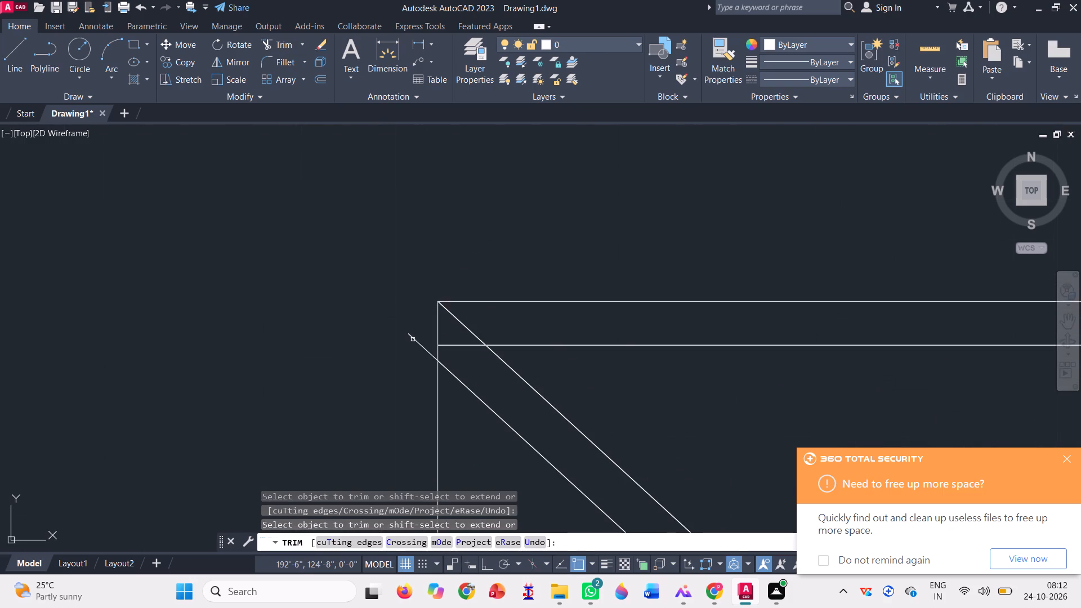
{"action": "left_click_drag", "start_coordinate": [422, 330], "coordinate": [421, 337]}
{"action": "left_click", "coordinate": [411, 357]}
Trim the sloped rails and their slanted post back to the slab band's lower line, clearing the scraps left below it.
{"action": "scroll", "coordinate": [408, 350], "scroll_direction": "down", "scroll_amount": 4}
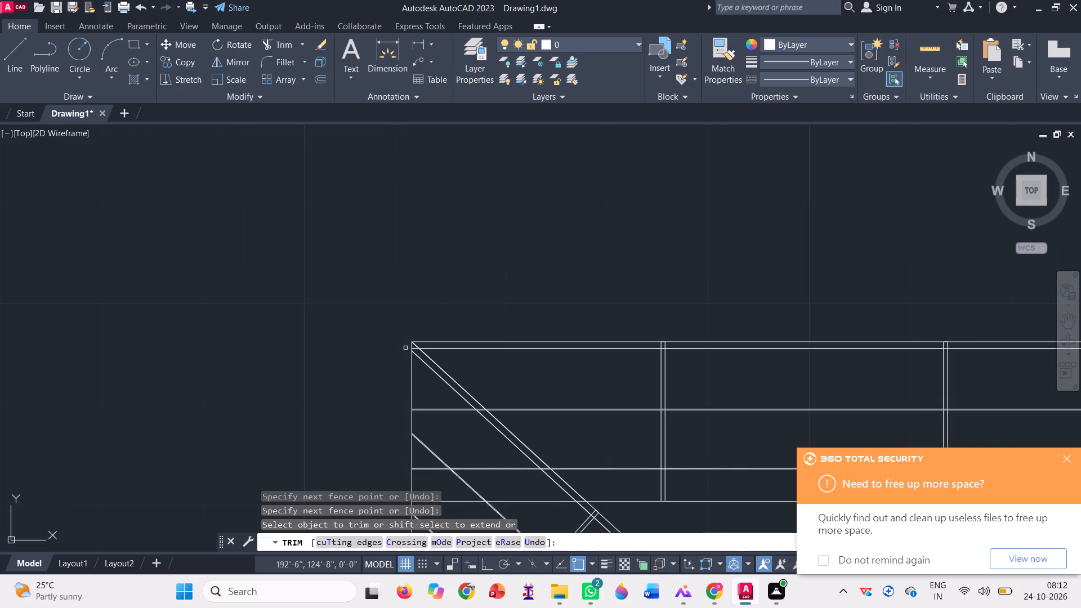
{"action": "scroll", "coordinate": [399, 304], "scroll_direction": "down", "scroll_amount": 2}
{"action": "scroll", "coordinate": [438, 433], "scroll_direction": "up", "scroll_amount": 3}
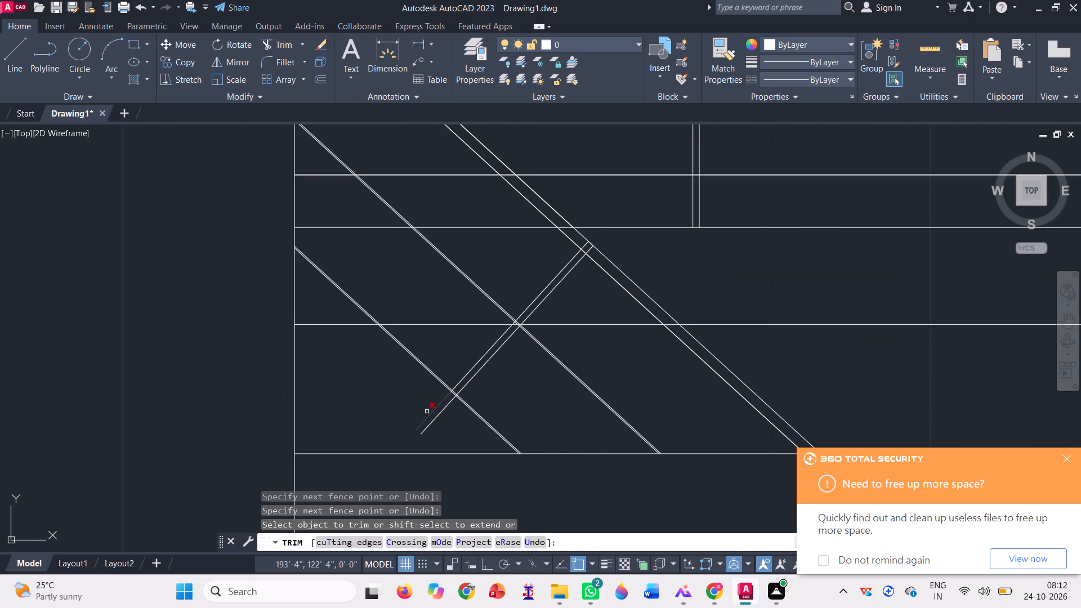
{"action": "left_click", "coordinate": [425, 406]}
{"action": "left_click", "coordinate": [781, 367]}
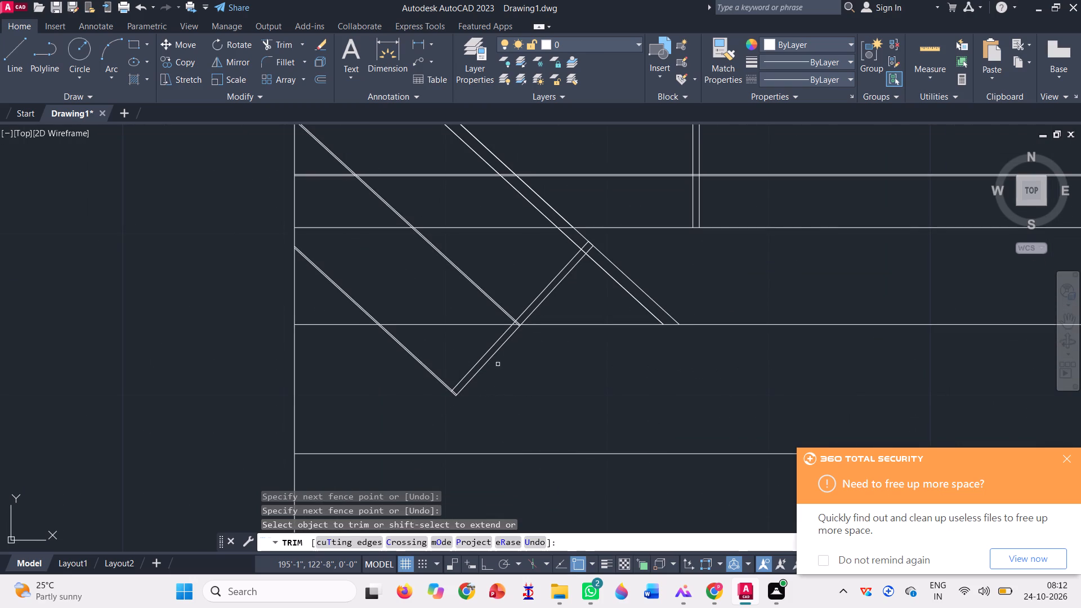
{"action": "left_click", "coordinate": [390, 352]}
{"action": "left_click", "coordinate": [587, 363]}
{"action": "left_click", "coordinate": [450, 396]}
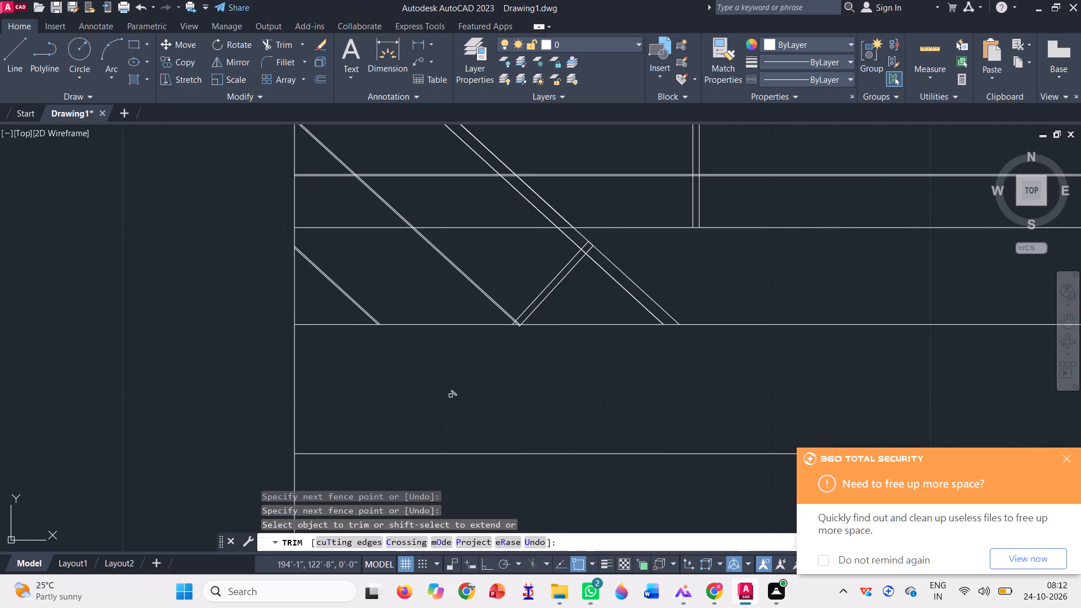
{"action": "left_click", "coordinate": [471, 381]}
{"action": "scroll", "coordinate": [452, 393], "scroll_direction": "up", "scroll_amount": 3}
{"action": "left_click", "coordinate": [503, 437]}
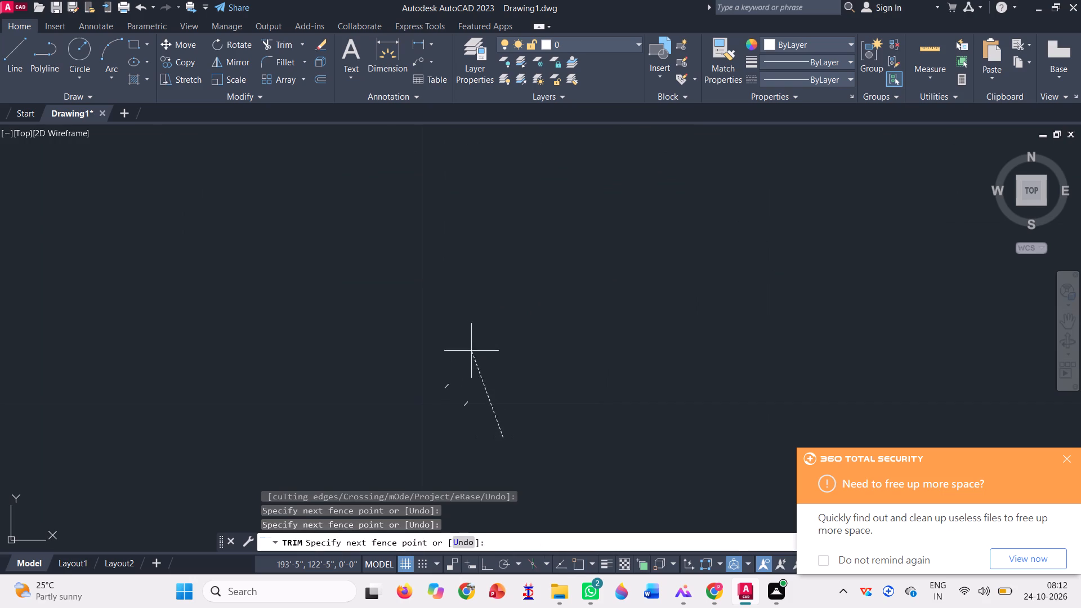
{"action": "left_click", "coordinate": [428, 366]}
{"action": "scroll", "coordinate": [440, 363], "scroll_direction": "down", "scroll_amount": 5}
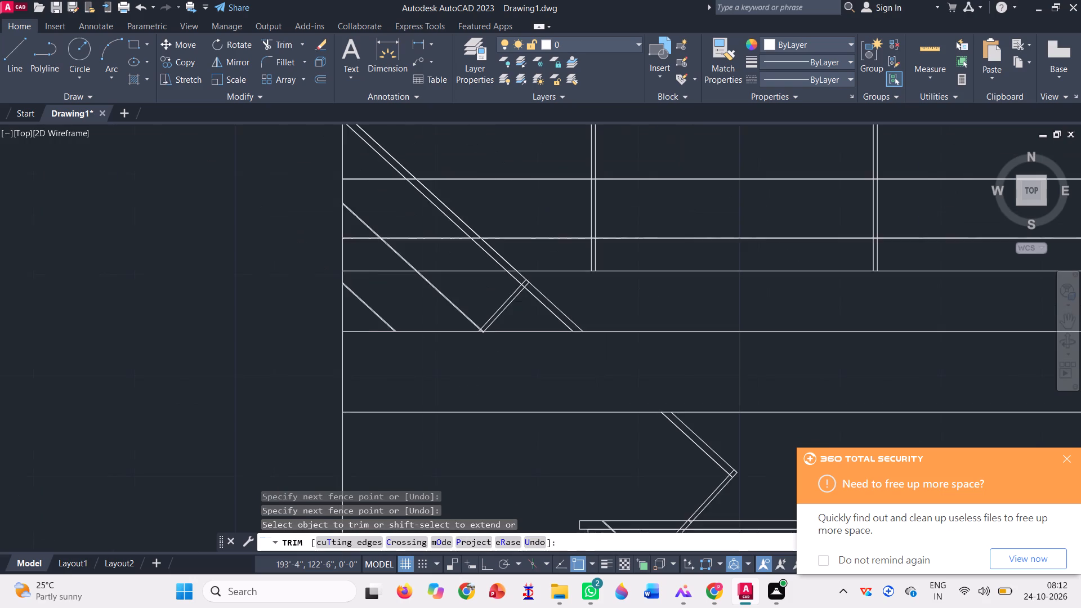
Trim away the leftover sloped rail end and slanted post between the slab band and the window canopy.
{"action": "scroll", "coordinate": [618, 433], "scroll_direction": "down", "scroll_amount": 1}
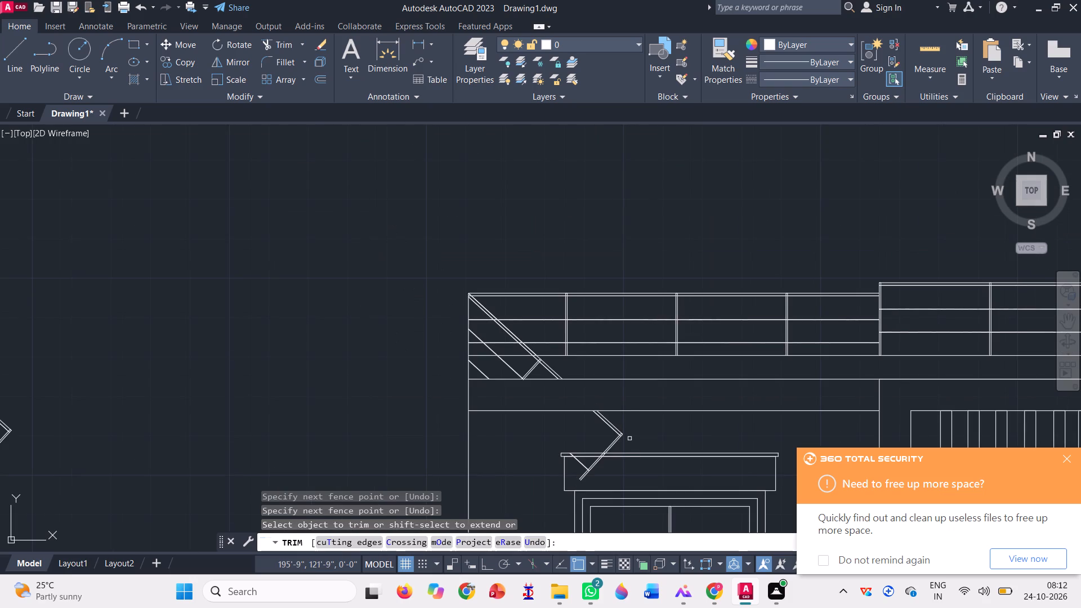
{"action": "left_click", "coordinate": [629, 439]}
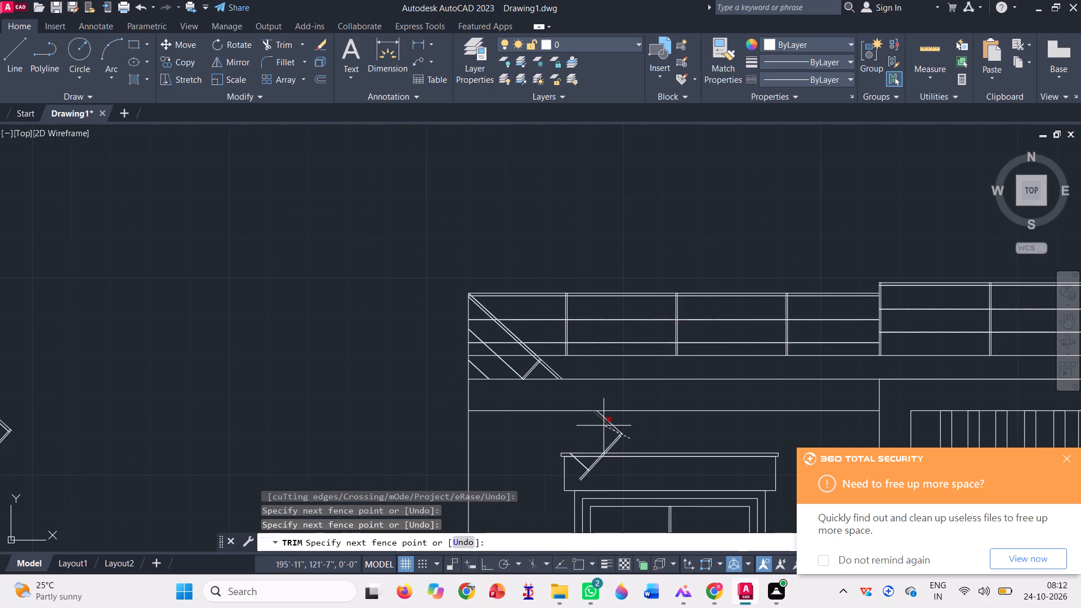
{"action": "left_click", "coordinate": [604, 426]}
{"action": "scroll", "coordinate": [628, 430], "scroll_direction": "up", "scroll_amount": 2}
{"action": "left_click", "coordinate": [621, 427]}
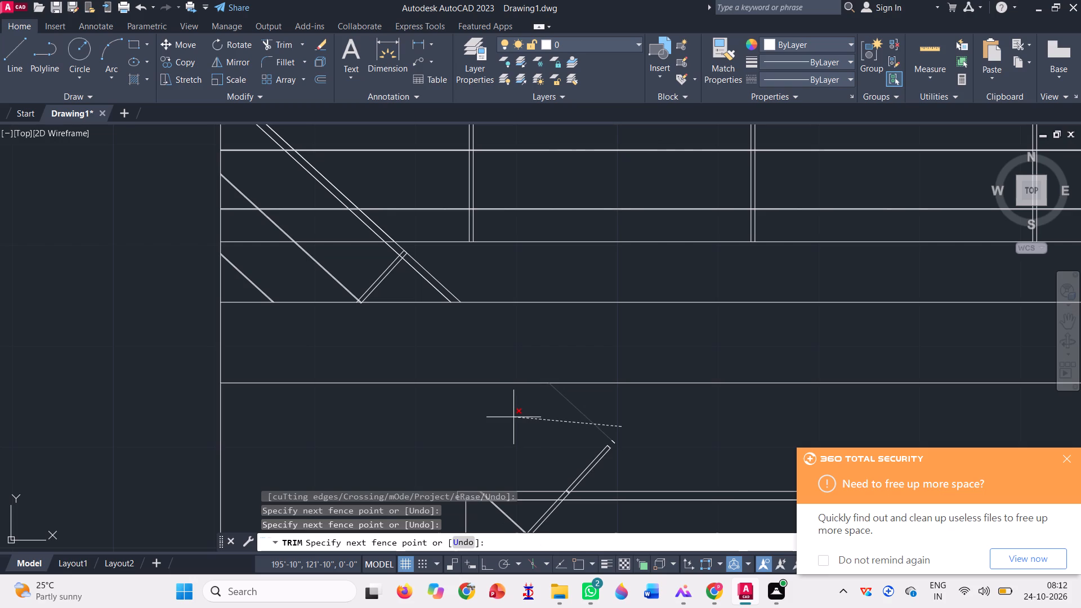
{"action": "left_click", "coordinate": [513, 417]}
{"action": "scroll", "coordinate": [576, 369], "scroll_direction": "down", "scroll_amount": 1}
{"action": "scroll", "coordinate": [588, 426], "scroll_direction": "up", "scroll_amount": 3}
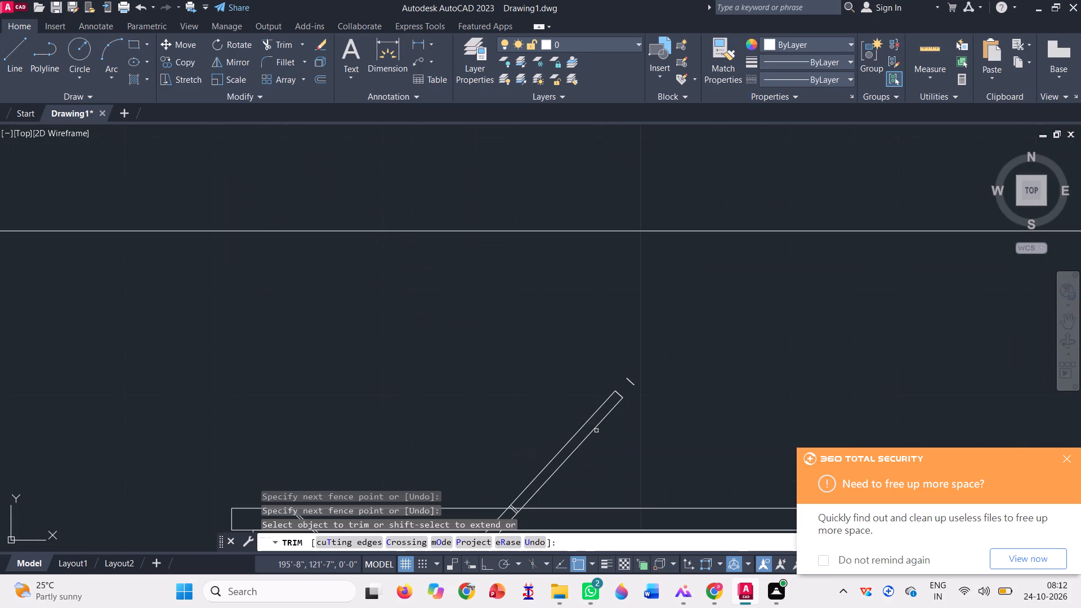
{"action": "left_click", "coordinate": [618, 444]}
{"action": "left_click", "coordinate": [567, 397]}
{"action": "left_click", "coordinate": [611, 409]}
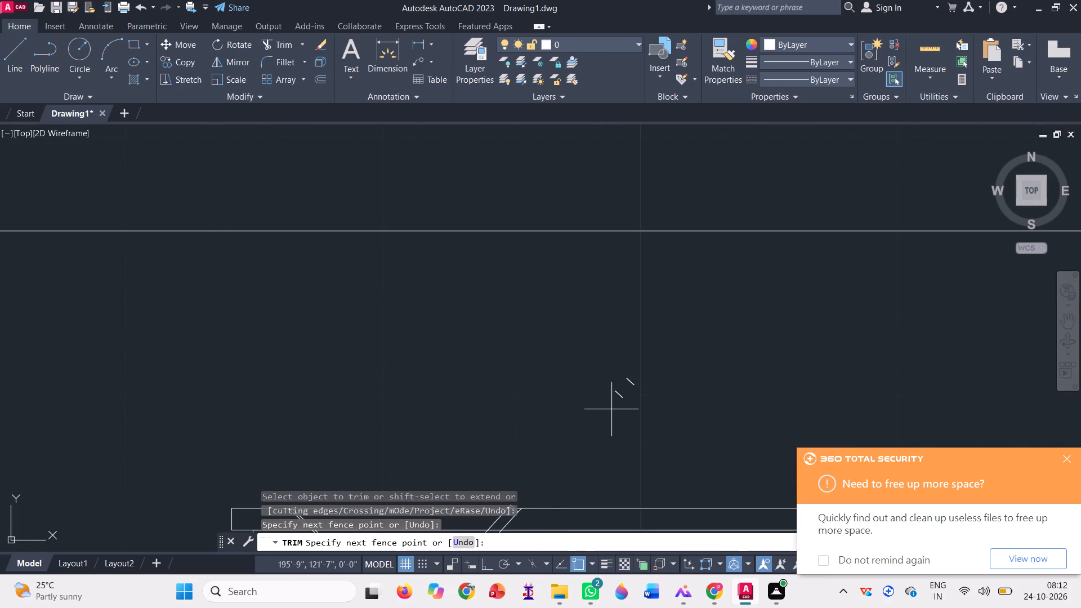
{"action": "left_click", "coordinate": [632, 376]}
{"action": "scroll", "coordinate": [609, 371], "scroll_direction": "down", "scroll_amount": 2}
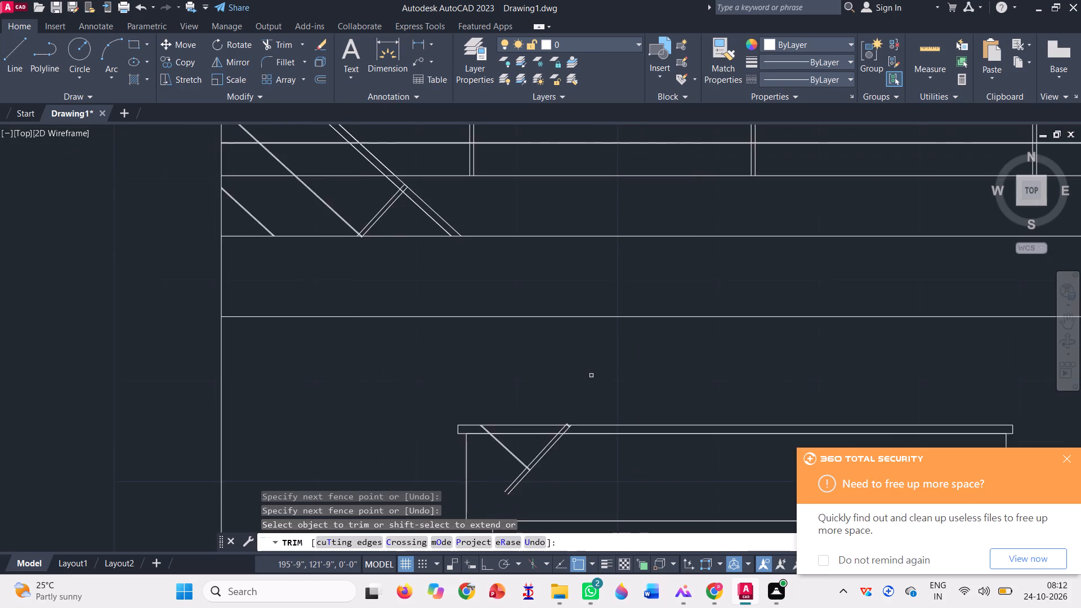
Trim the sloped rail and slanted post segments out of the canopy face, and the post out of its top strip.
{"action": "scroll", "coordinate": [591, 375], "scroll_direction": "down", "scroll_amount": 1}
{"action": "scroll", "coordinate": [549, 459], "scroll_direction": "up", "scroll_amount": 3}
{"action": "left_click", "coordinate": [564, 417]}
{"action": "left_click", "coordinate": [555, 333]}
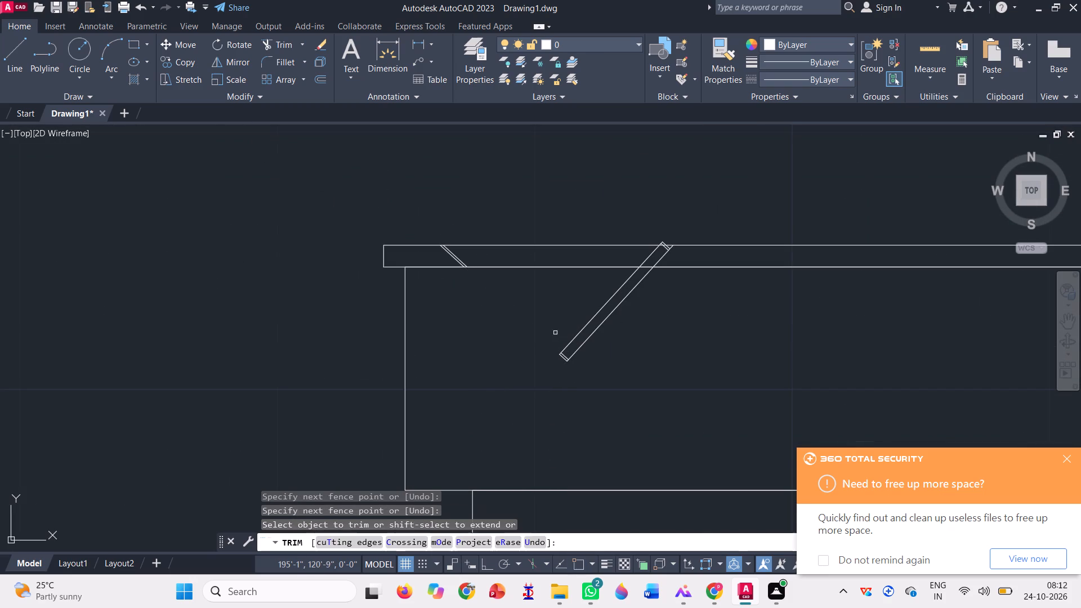
{"action": "left_click", "coordinate": [589, 349]}
{"action": "left_click", "coordinate": [565, 328]}
{"action": "scroll", "coordinate": [680, 252], "scroll_direction": "up", "scroll_amount": 3}
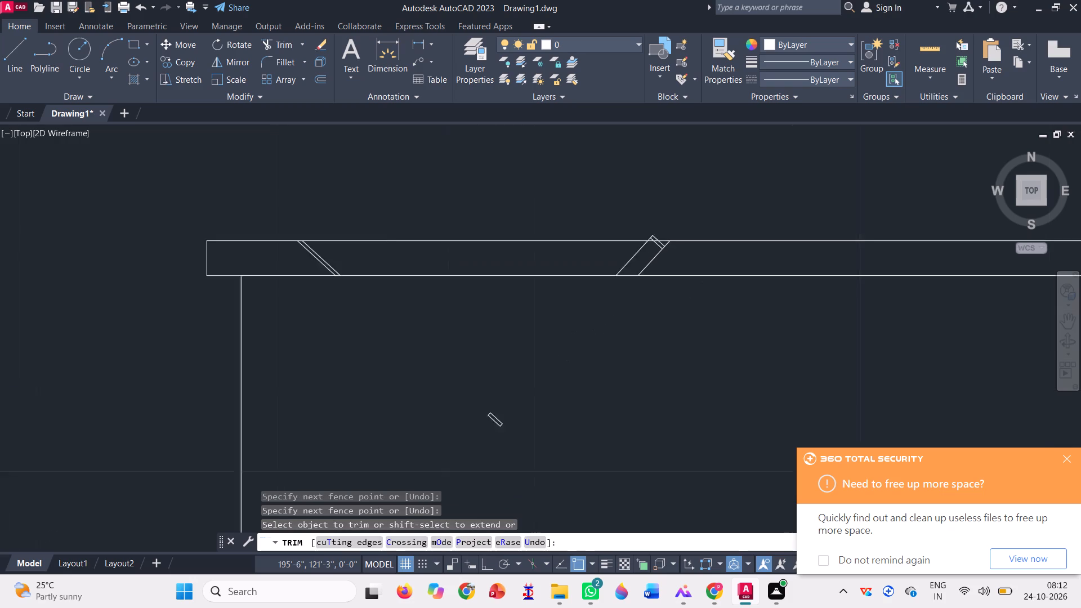
{"action": "scroll", "coordinate": [680, 252], "scroll_direction": "up", "scroll_amount": 1}
{"action": "left_click", "coordinate": [605, 285]}
{"action": "left_click", "coordinate": [467, 249]}
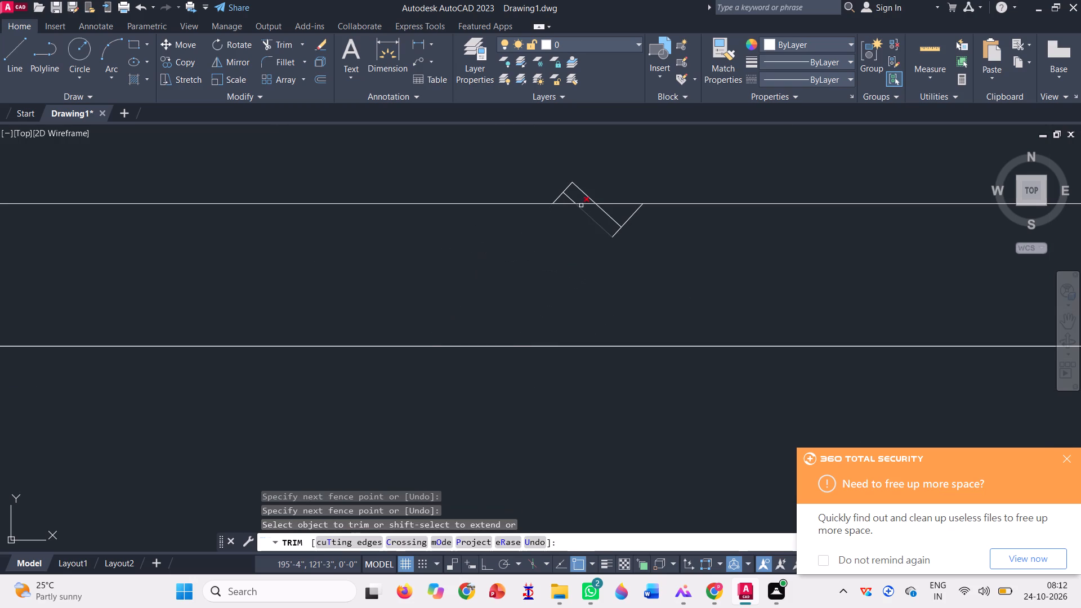
Trim away the small rail and post scraps left at the upper edge of the window canopy's top strip.
{"action": "scroll", "coordinate": [588, 198], "scroll_direction": "up", "scroll_amount": 4}
{"action": "left_click", "coordinate": [369, 199]}
{"action": "left_click", "coordinate": [596, 171]}
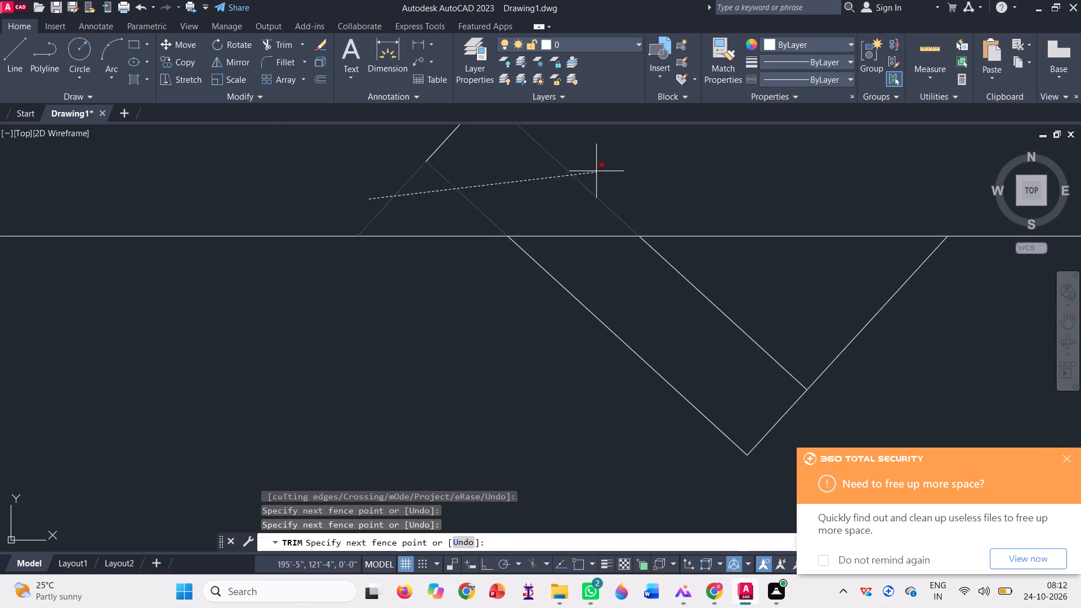
{"action": "scroll", "coordinate": [588, 190], "scroll_direction": "down", "scroll_amount": 1}
{"action": "left_click", "coordinate": [547, 171]}
{"action": "left_click", "coordinate": [490, 147]}
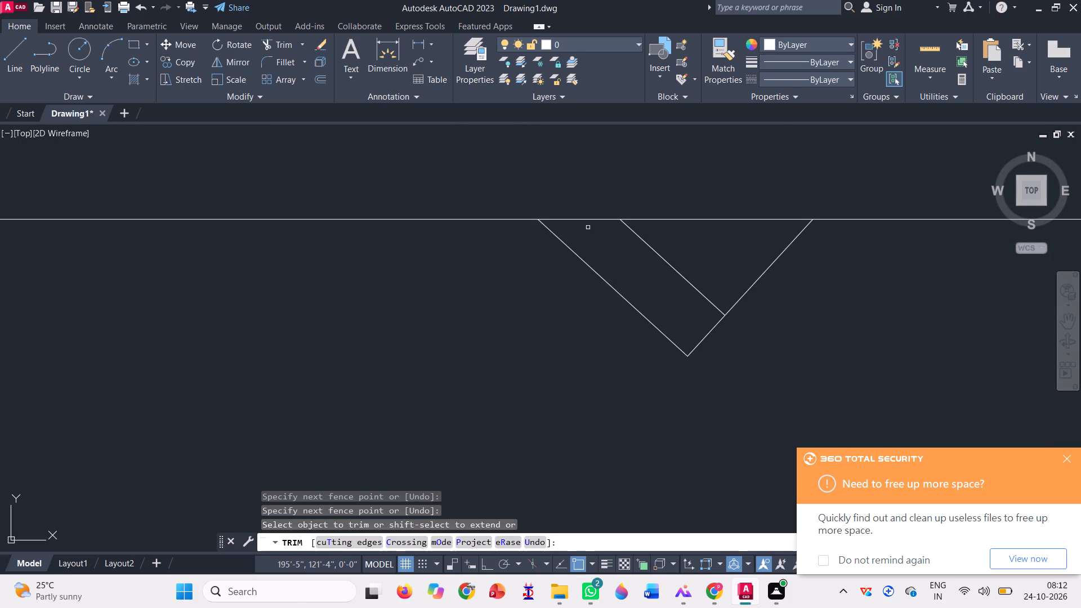
{"action": "left_click", "coordinate": [561, 330]}
{"action": "left_click", "coordinate": [837, 278]}
{"action": "scroll", "coordinate": [663, 361], "scroll_direction": "down", "scroll_amount": 3}
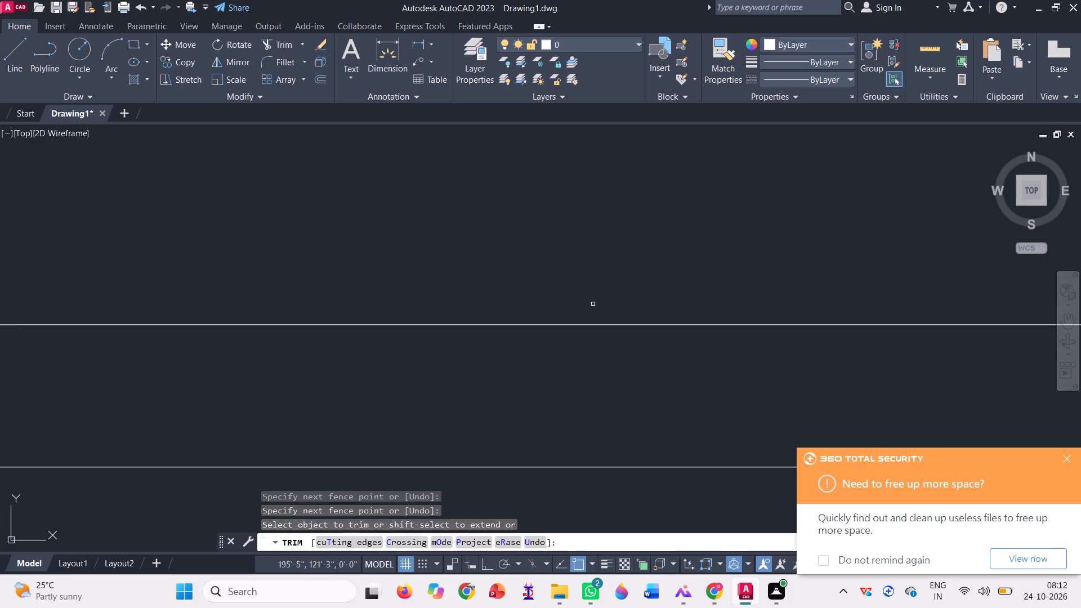
{"action": "scroll", "coordinate": [587, 290], "scroll_direction": "down", "scroll_amount": 3}
{"action": "scroll", "coordinate": [522, 391], "scroll_direction": "down", "scroll_amount": 1}
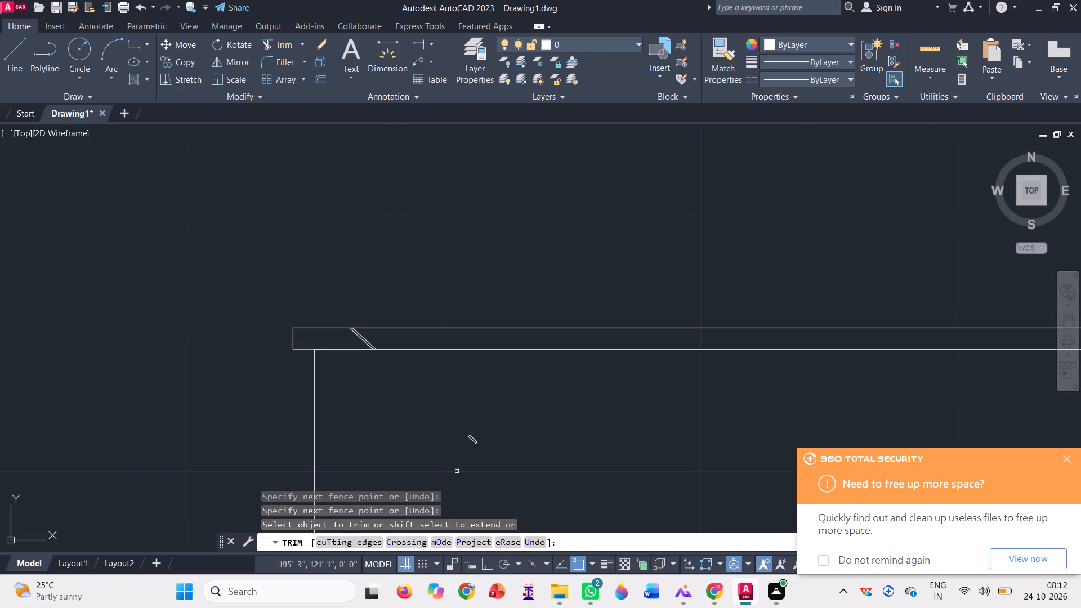
Trim away the small post-end fragment left floating inside the window canopy's face.
{"action": "scroll", "coordinate": [489, 450], "scroll_direction": "up", "scroll_amount": 3}
{"action": "left_click", "coordinate": [376, 430]}
{"action": "left_click", "coordinate": [547, 354]}
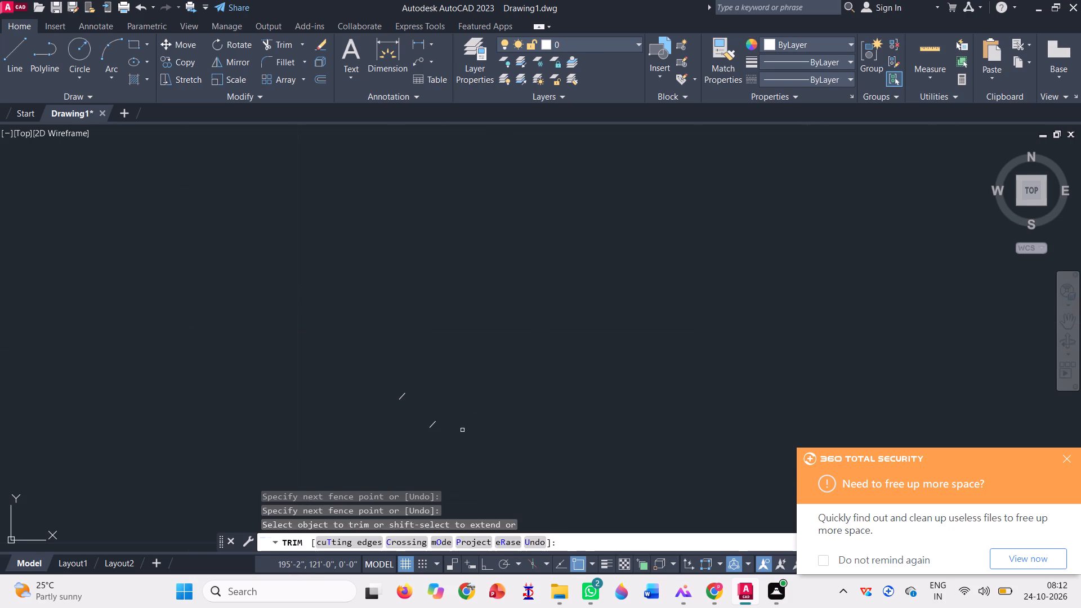
{"action": "left_click", "coordinate": [431, 433]}
{"action": "left_click", "coordinate": [366, 358]}
{"action": "left_click", "coordinate": [462, 442]}
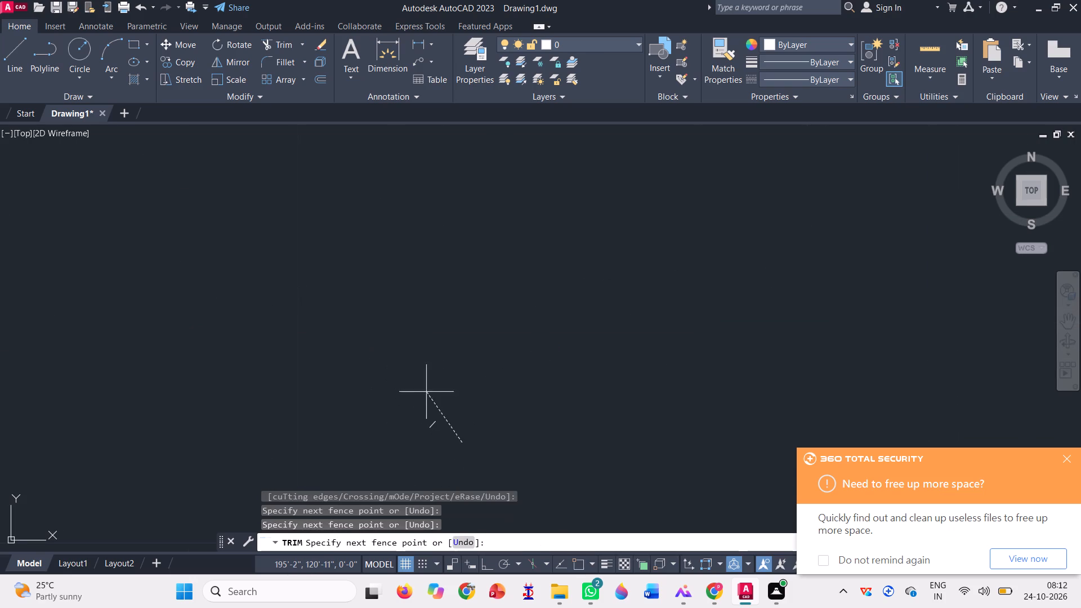
{"action": "left_click", "coordinate": [419, 383]}
{"action": "left_click", "coordinate": [435, 426]}
{"action": "scroll", "coordinate": [432, 422], "scroll_direction": "down", "scroll_amount": 6}
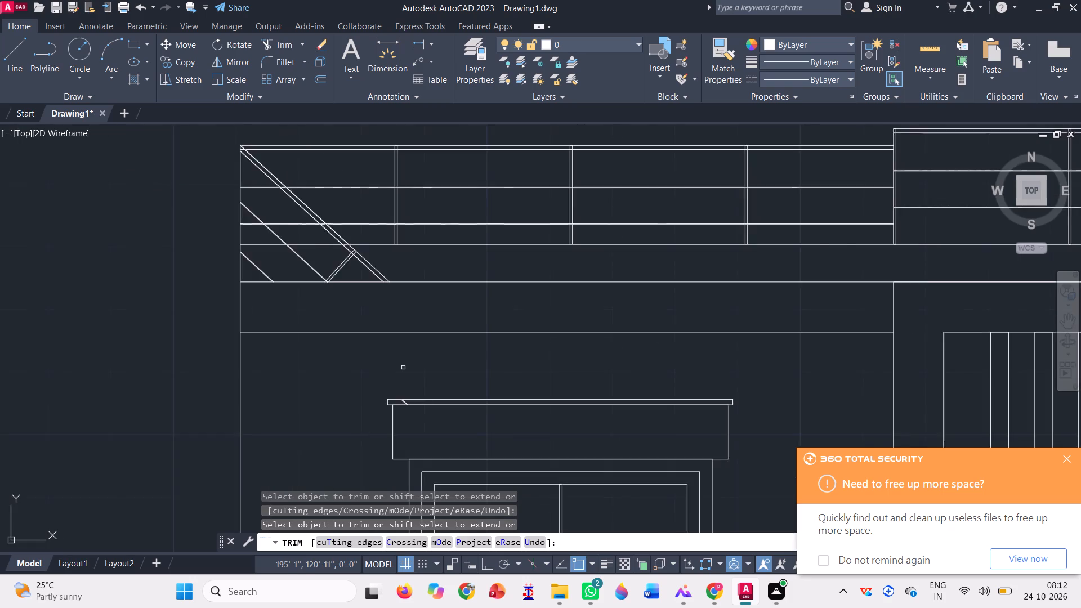
Trim the last sloped rail fragment out of the window canopy's top strip.
{"action": "scroll", "coordinate": [399, 364], "scroll_direction": "down", "scroll_amount": 1}
{"action": "scroll", "coordinate": [403, 391], "scroll_direction": "up", "scroll_amount": 8}
{"action": "left_click", "coordinate": [399, 379]}
{"action": "left_click", "coordinate": [352, 379]}
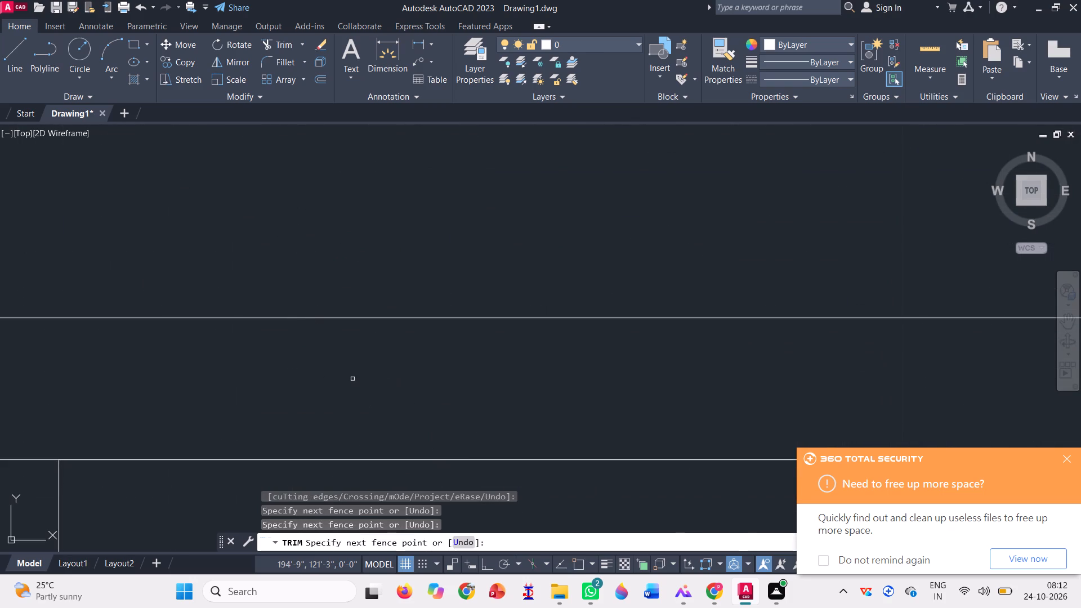
{"action": "scroll", "coordinate": [401, 390], "scroll_direction": "down", "scroll_amount": 5}
{"action": "scroll", "coordinate": [461, 442], "scroll_direction": "down", "scroll_amount": 2}
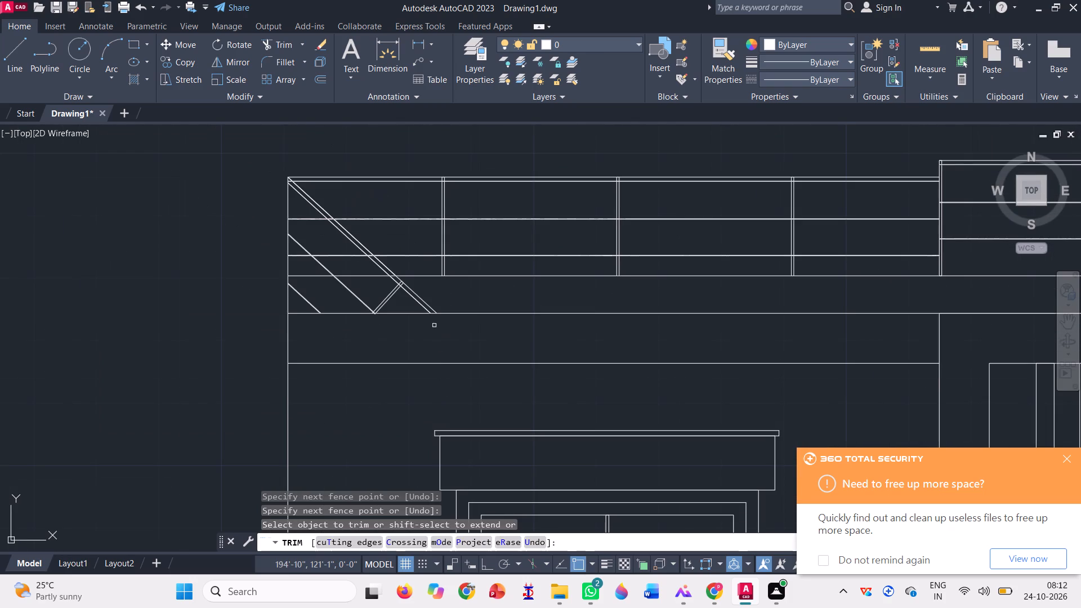
Remove the slanted post and trim the sloped top rail back to the left railing's base line, clearing the scraps.
{"action": "scroll", "coordinate": [418, 281], "scroll_direction": "up", "scroll_amount": 4}
{"action": "left_click", "coordinate": [300, 364]}
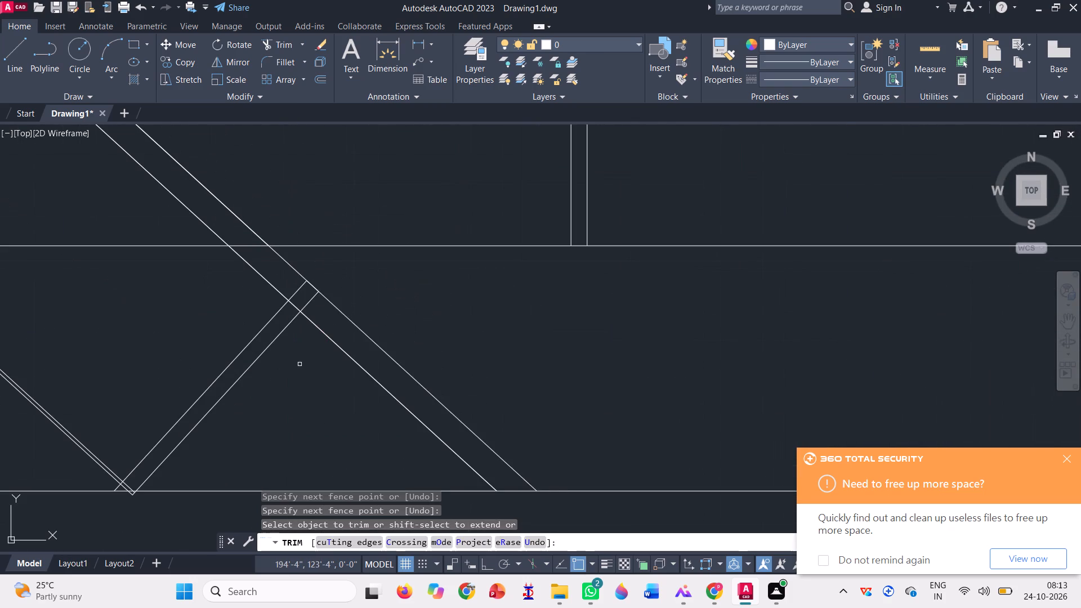
{"action": "left_click", "coordinate": [493, 328]}
{"action": "scroll", "coordinate": [498, 345], "scroll_direction": "down", "scroll_amount": 2}
{"action": "left_click_drag", "start_coordinate": [356, 357], "coordinate": [362, 359]}
{"action": "left_click", "coordinate": [503, 400]}
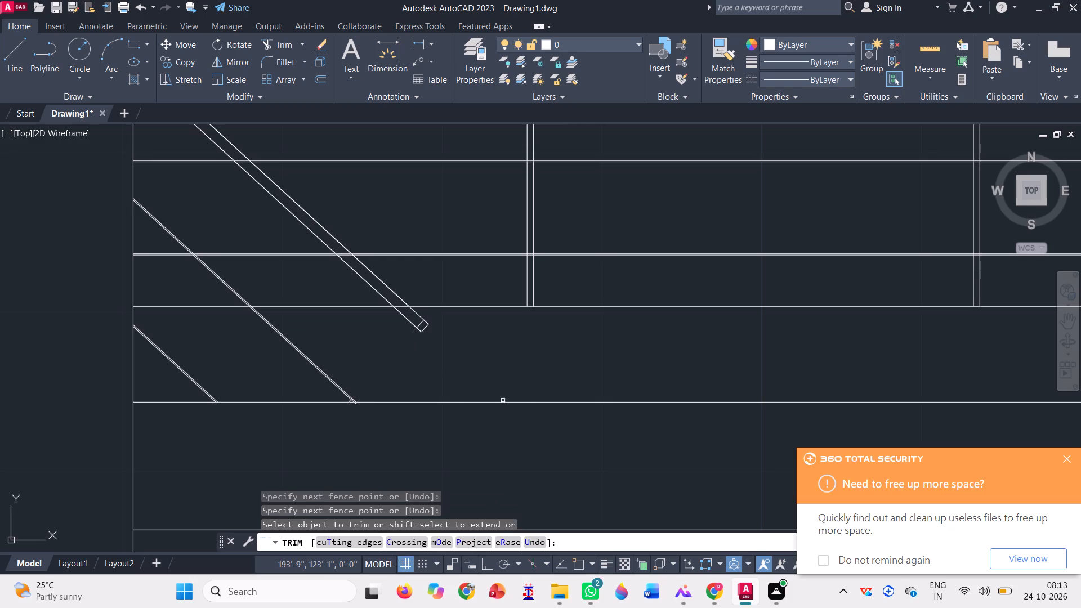
{"action": "scroll", "coordinate": [430, 305], "scroll_direction": "up", "scroll_amount": 3}
{"action": "left_click", "coordinate": [302, 355]}
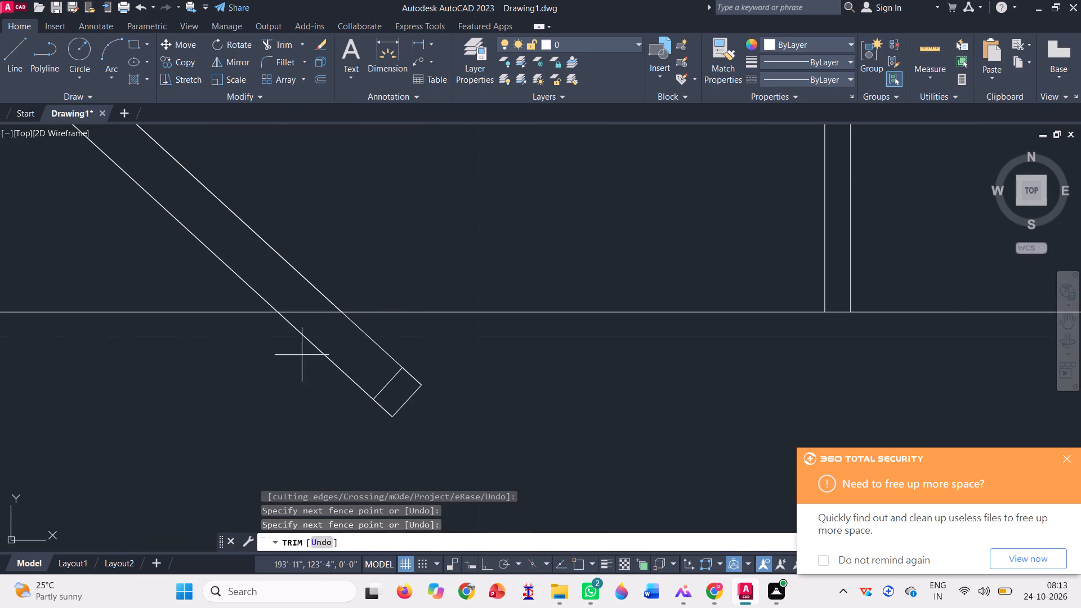
{"action": "left_click", "coordinate": [483, 355]}
{"action": "left_click", "coordinate": [374, 366]}
{"action": "left_click", "coordinate": [418, 421]}
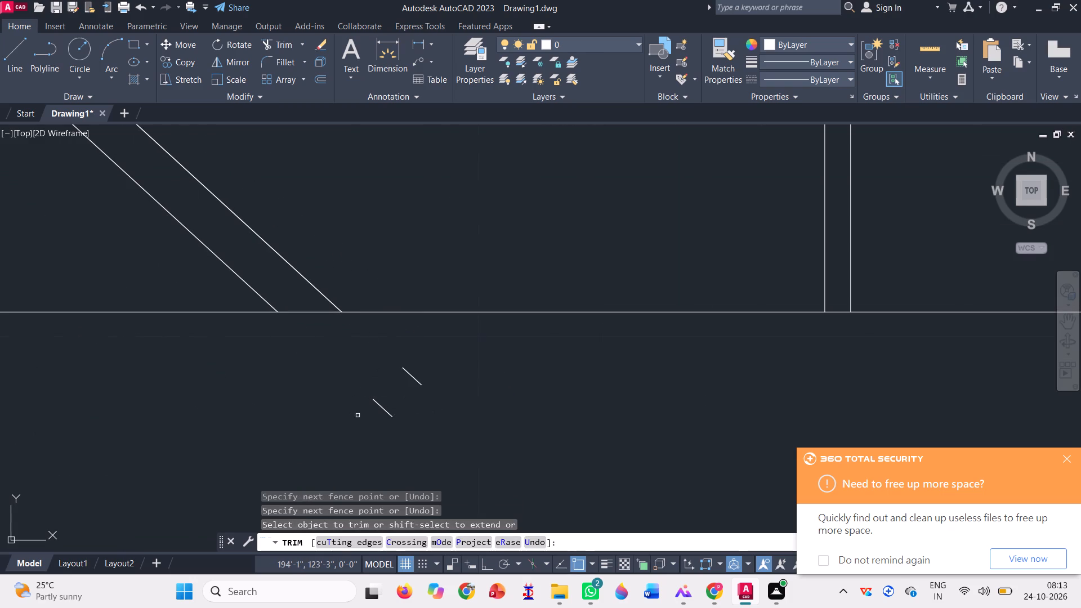
{"action": "left_click", "coordinate": [370, 423]}
{"action": "left_click", "coordinate": [428, 369]}
{"action": "scroll", "coordinate": [432, 376], "scroll_direction": "down", "scroll_amount": 4}
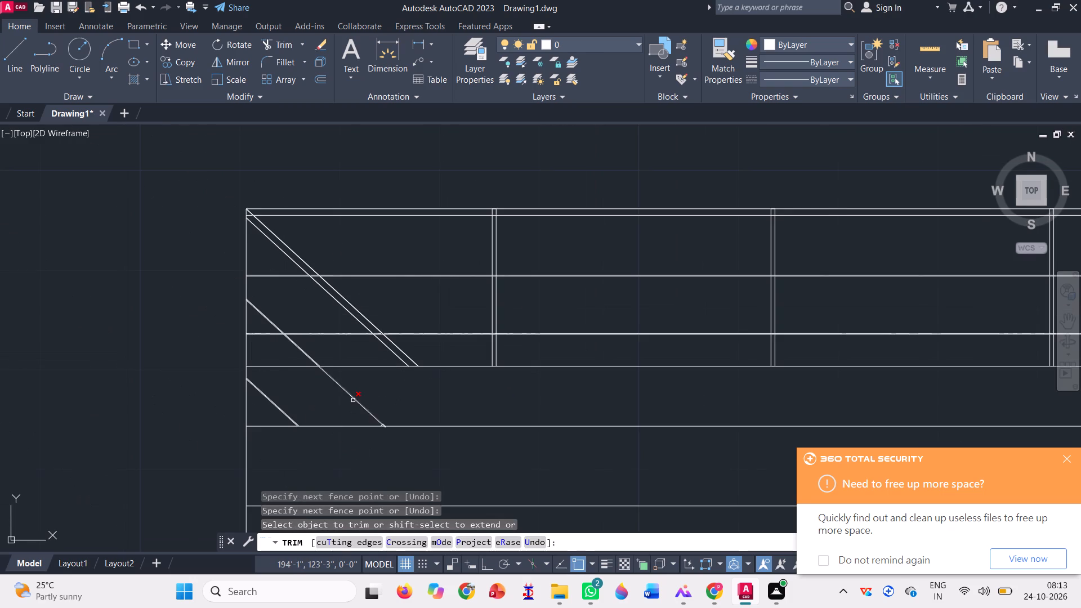
Trim the middle sloped rail back to the left railing's base line and clear its end scraps at the slab band's lower line.
{"action": "left_click", "coordinate": [345, 400]}
{"action": "left_click", "coordinate": [378, 391]}
{"action": "scroll", "coordinate": [395, 453], "scroll_direction": "up", "scroll_amount": 3}
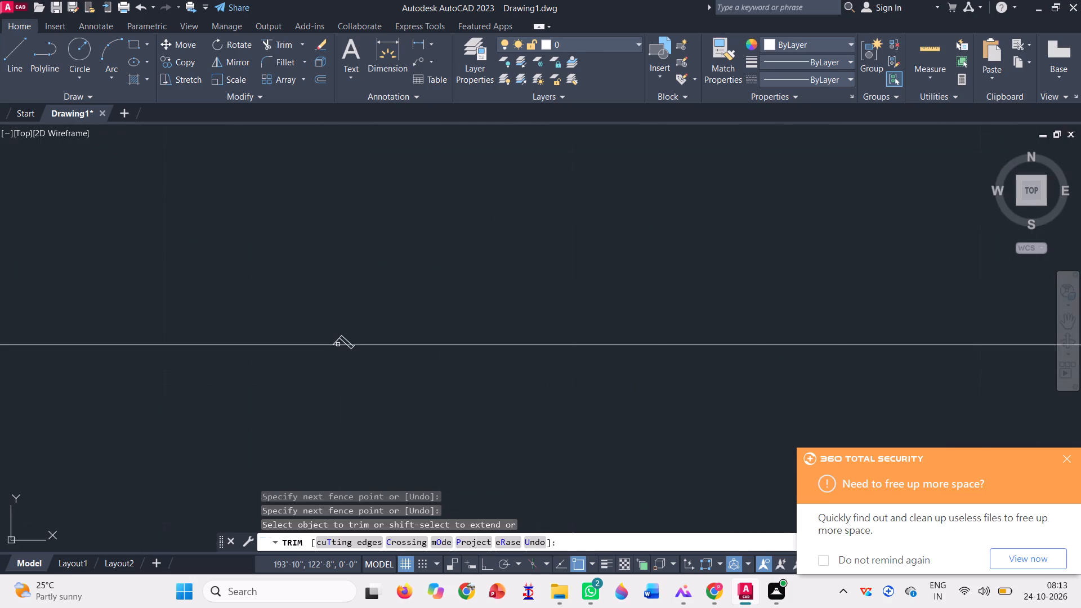
{"action": "scroll", "coordinate": [332, 335], "scroll_direction": "up", "scroll_amount": 3}
{"action": "scroll", "coordinate": [384, 366], "scroll_direction": "up", "scroll_amount": 3}
{"action": "left_click", "coordinate": [219, 317]}
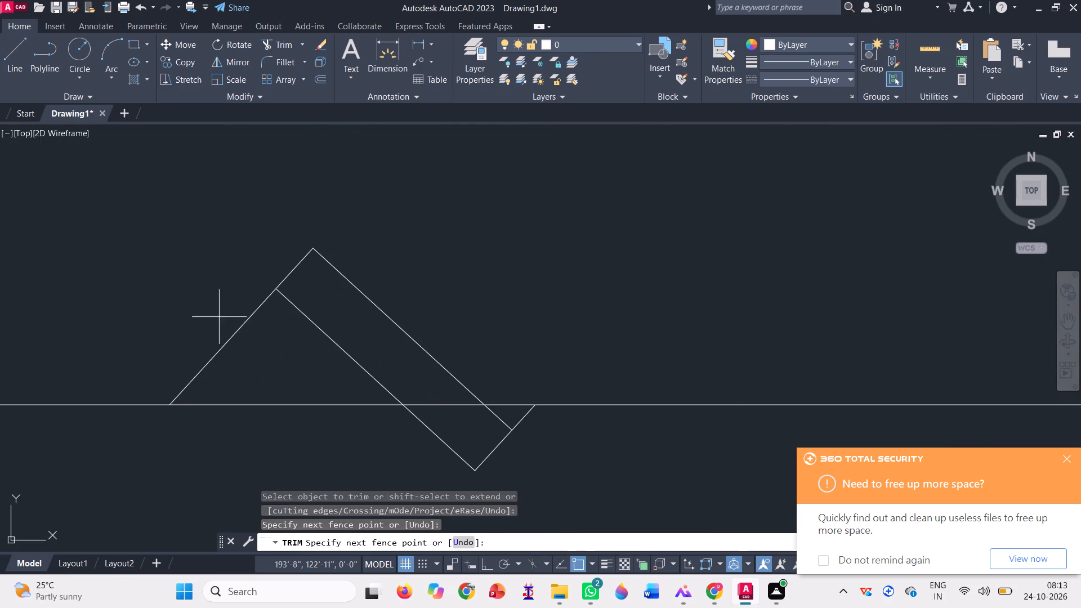
{"action": "left_click", "coordinate": [560, 308]}
{"action": "left_click", "coordinate": [296, 262]}
{"action": "left_click", "coordinate": [305, 277]}
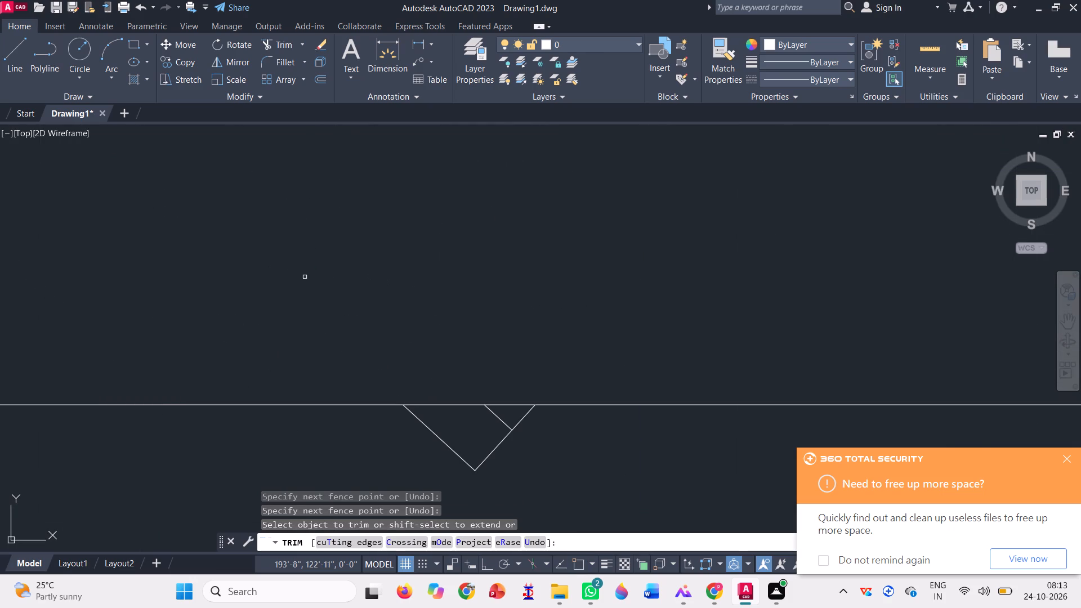
{"action": "scroll", "coordinate": [492, 447], "scroll_direction": "up", "scroll_amount": 1}
{"action": "left_click", "coordinate": [320, 428]}
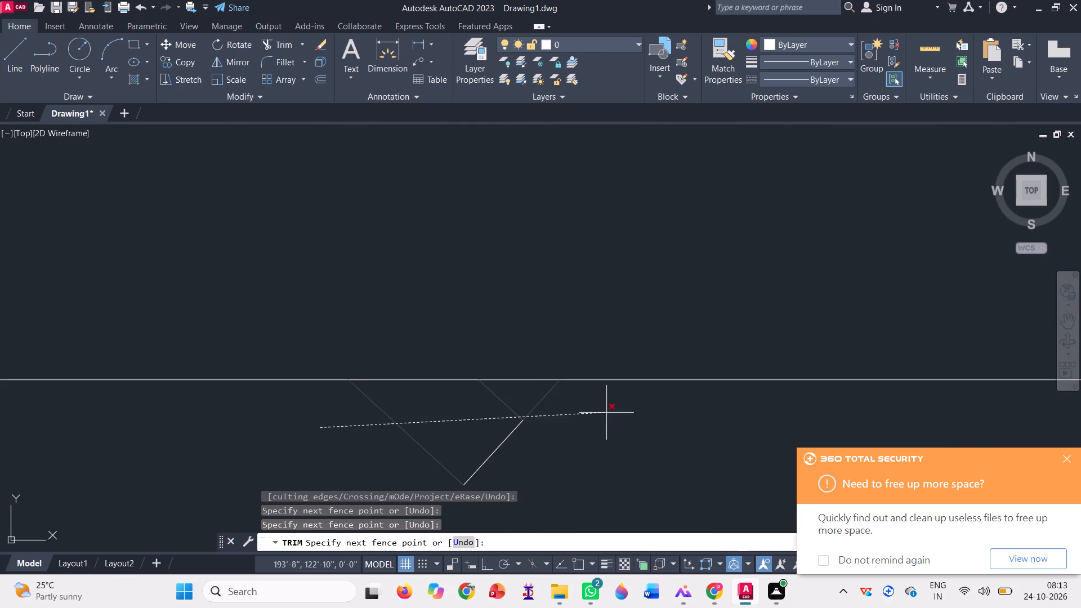
{"action": "left_click", "coordinate": [606, 413]}
{"action": "scroll", "coordinate": [507, 424], "scroll_direction": "down", "scroll_amount": 2}
{"action": "scroll", "coordinate": [594, 327], "scroll_direction": "down", "scroll_amount": 4}
{"action": "scroll", "coordinate": [534, 327], "scroll_direction": "down", "scroll_amount": 2}
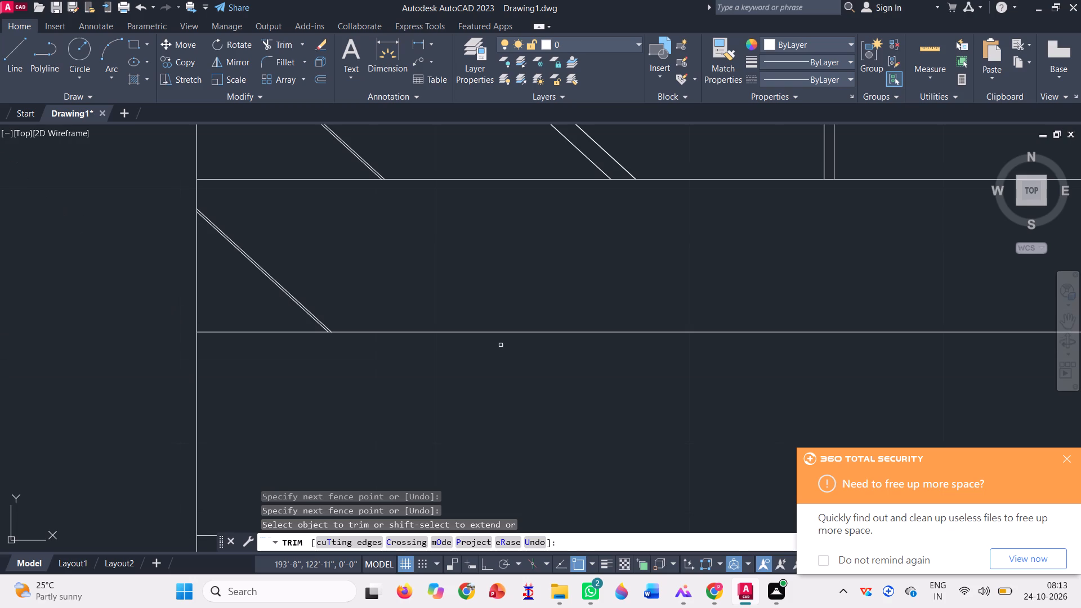
Trim the lowest sloped rail out of the slab band below the left railing.
{"action": "left_click", "coordinate": [226, 292]}
{"action": "left_click", "coordinate": [359, 247]}
{"action": "scroll", "coordinate": [350, 346], "scroll_direction": "down", "scroll_amount": 2}
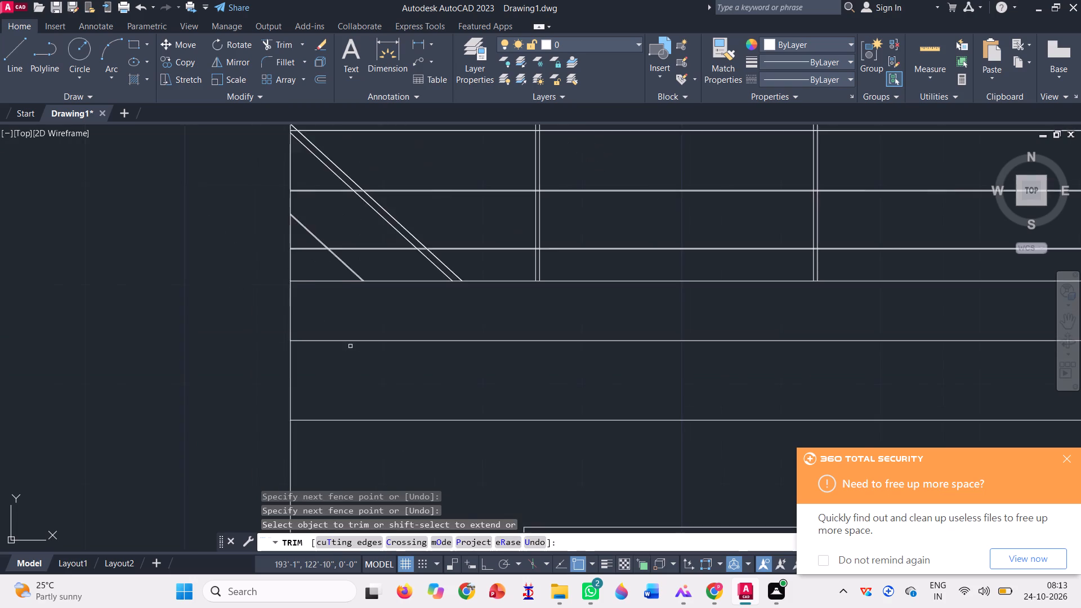
Delete the leftover sloped railing piece lying loose to the left of the house elevation.
{"action": "scroll", "coordinate": [350, 346], "scroll_direction": "down", "scroll_amount": 1}
{"action": "key", "text": "Escape"}
{"action": "scroll", "coordinate": [239, 253], "scroll_direction": "down", "scroll_amount": 2}
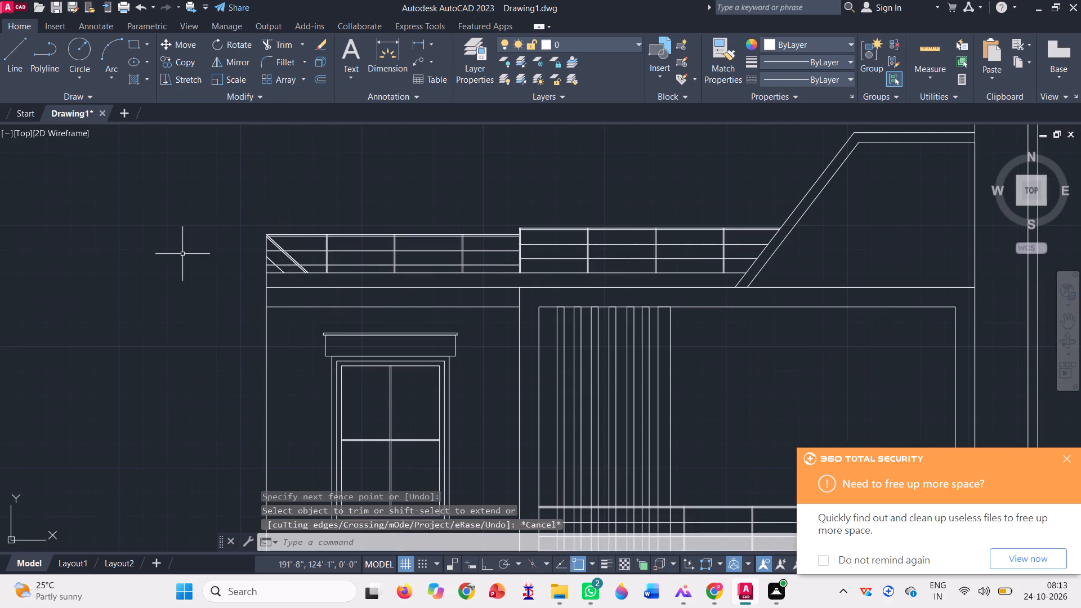
{"action": "scroll", "coordinate": [213, 225], "scroll_direction": "down", "scroll_amount": 1}
{"action": "scroll", "coordinate": [213, 279], "scroll_direction": "down", "scroll_amount": 2}
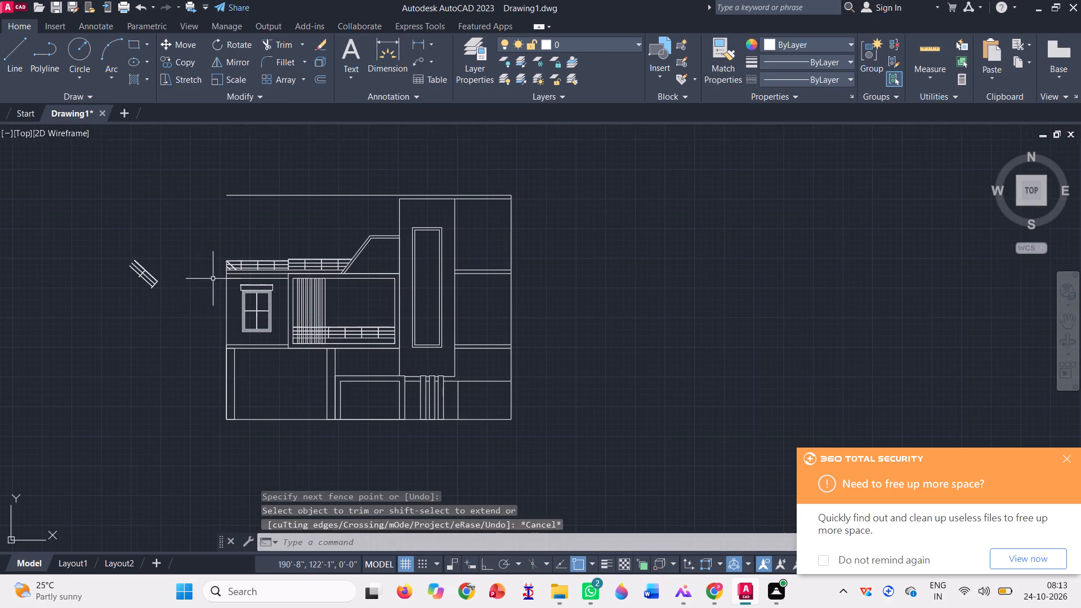
{"action": "left_click", "coordinate": [164, 296]}
{"action": "left_click", "coordinate": [125, 227]}
{"action": "key", "text": "Delete"}
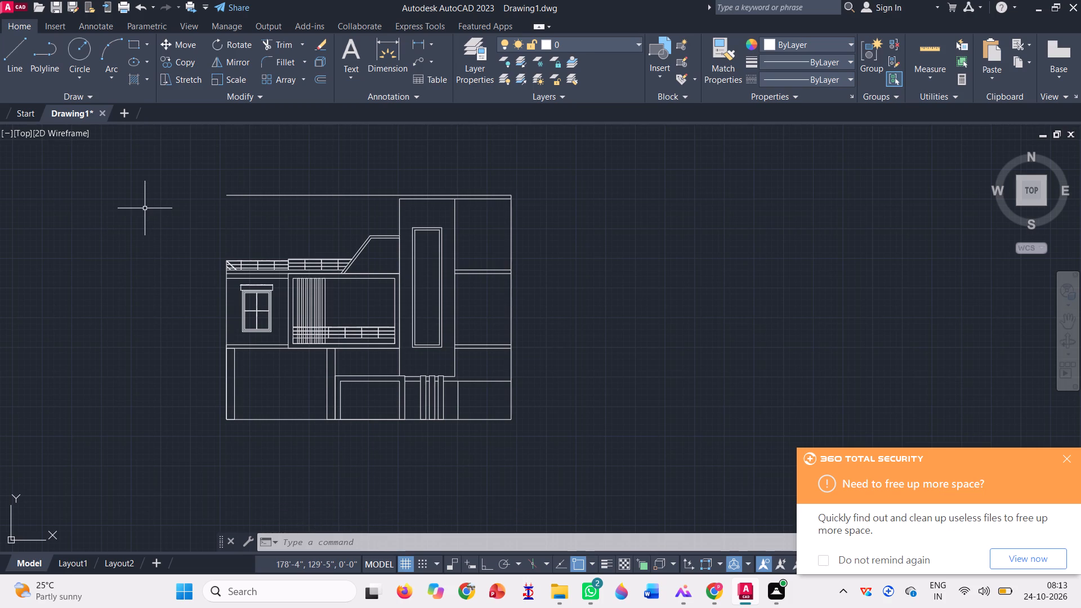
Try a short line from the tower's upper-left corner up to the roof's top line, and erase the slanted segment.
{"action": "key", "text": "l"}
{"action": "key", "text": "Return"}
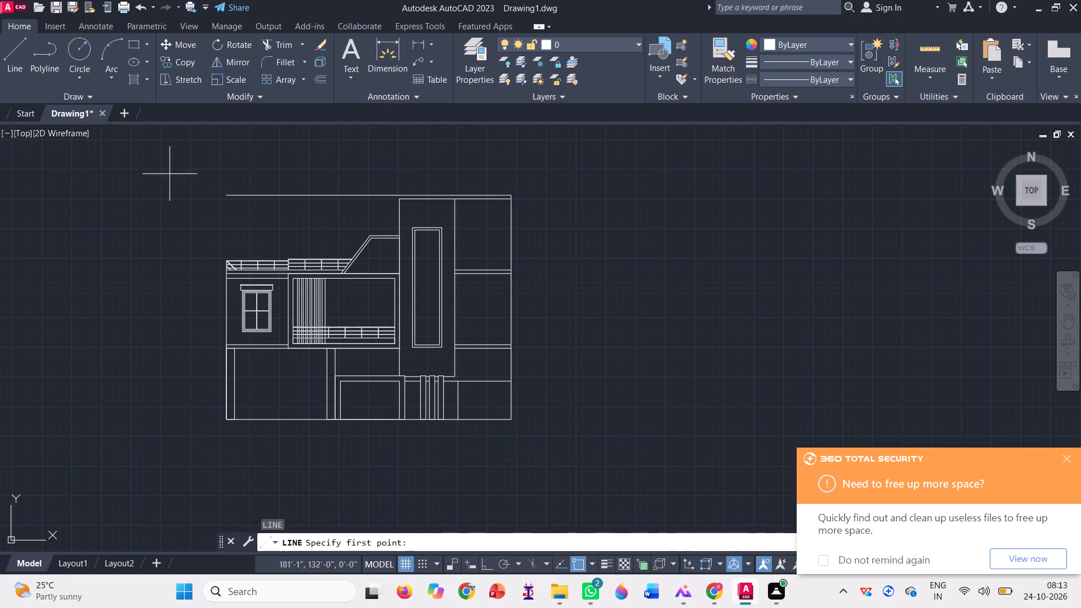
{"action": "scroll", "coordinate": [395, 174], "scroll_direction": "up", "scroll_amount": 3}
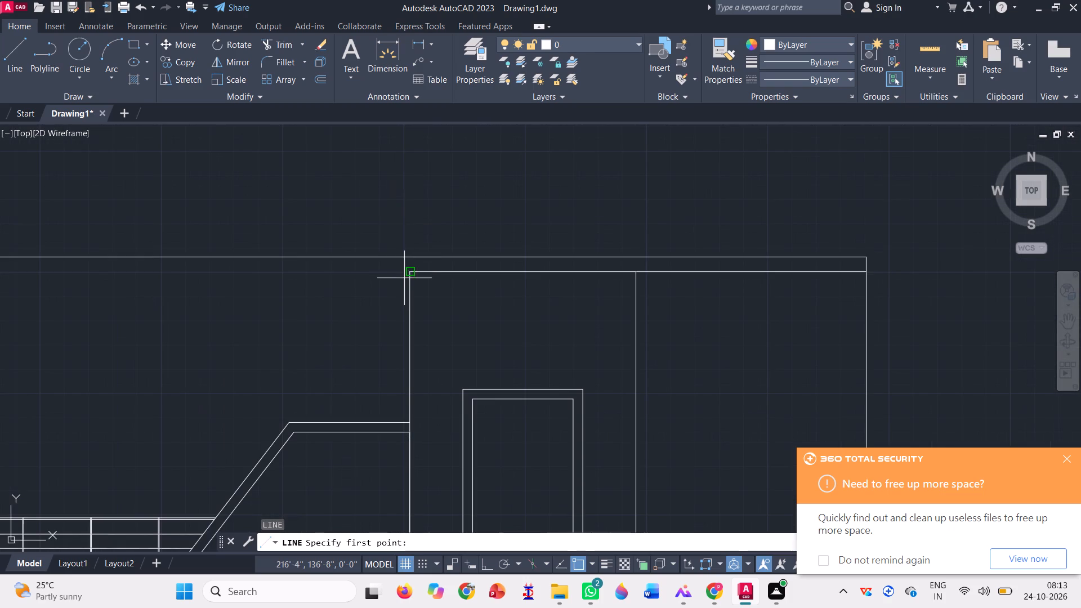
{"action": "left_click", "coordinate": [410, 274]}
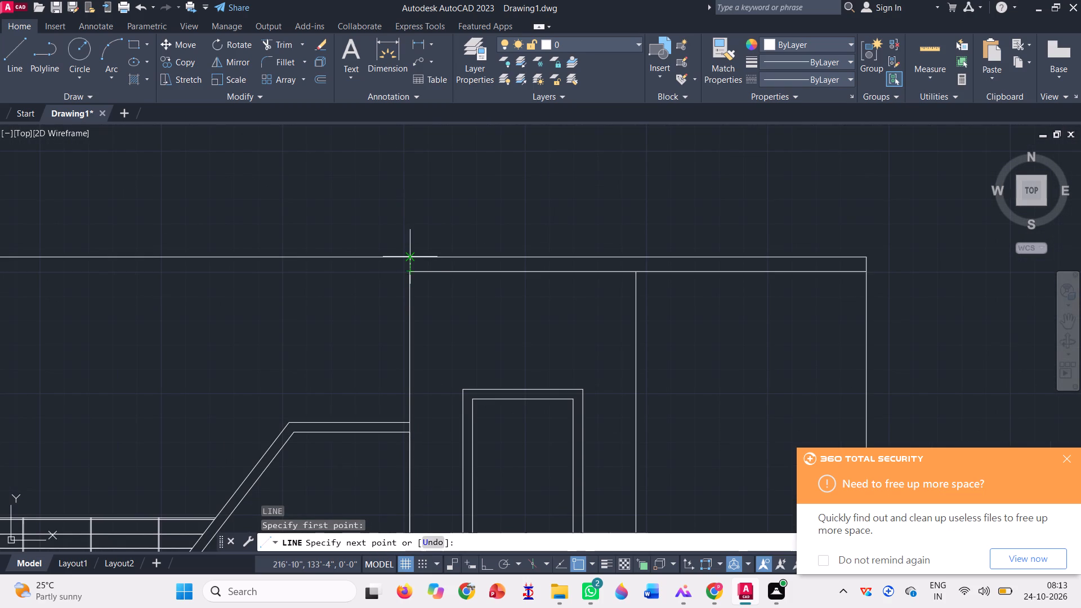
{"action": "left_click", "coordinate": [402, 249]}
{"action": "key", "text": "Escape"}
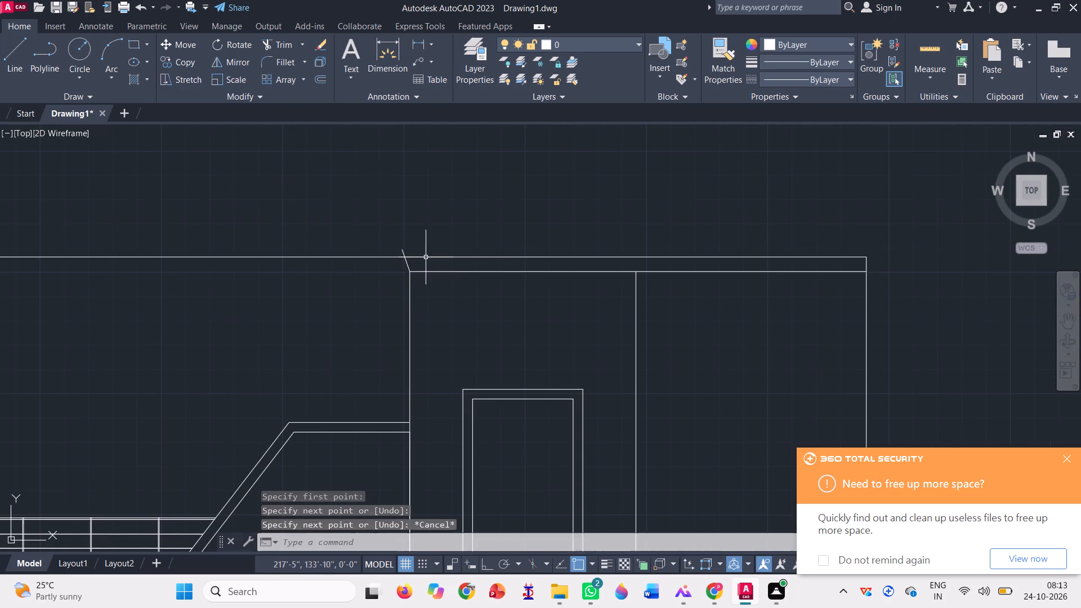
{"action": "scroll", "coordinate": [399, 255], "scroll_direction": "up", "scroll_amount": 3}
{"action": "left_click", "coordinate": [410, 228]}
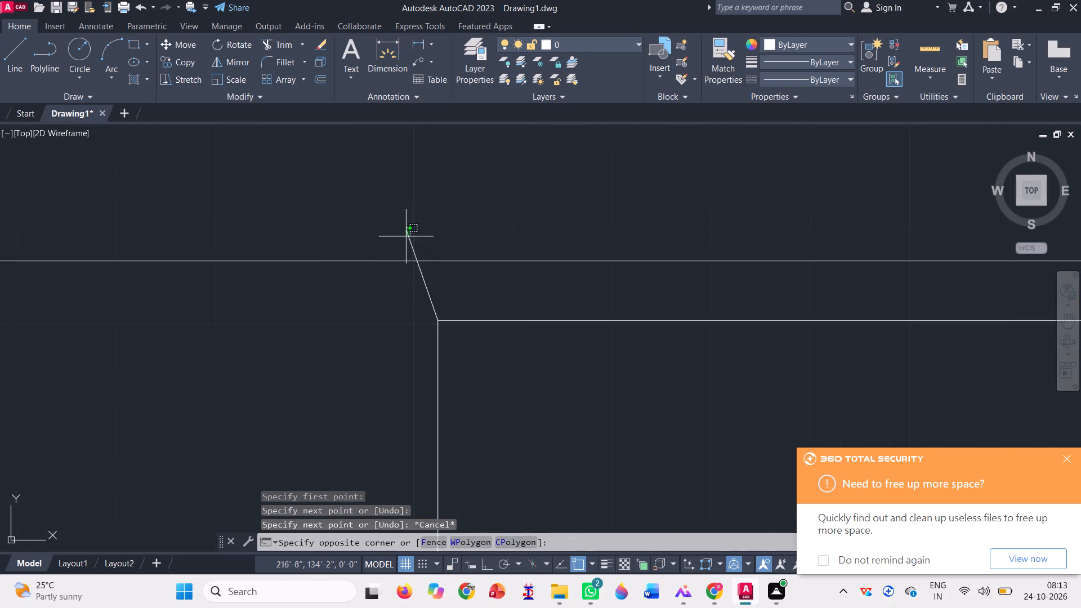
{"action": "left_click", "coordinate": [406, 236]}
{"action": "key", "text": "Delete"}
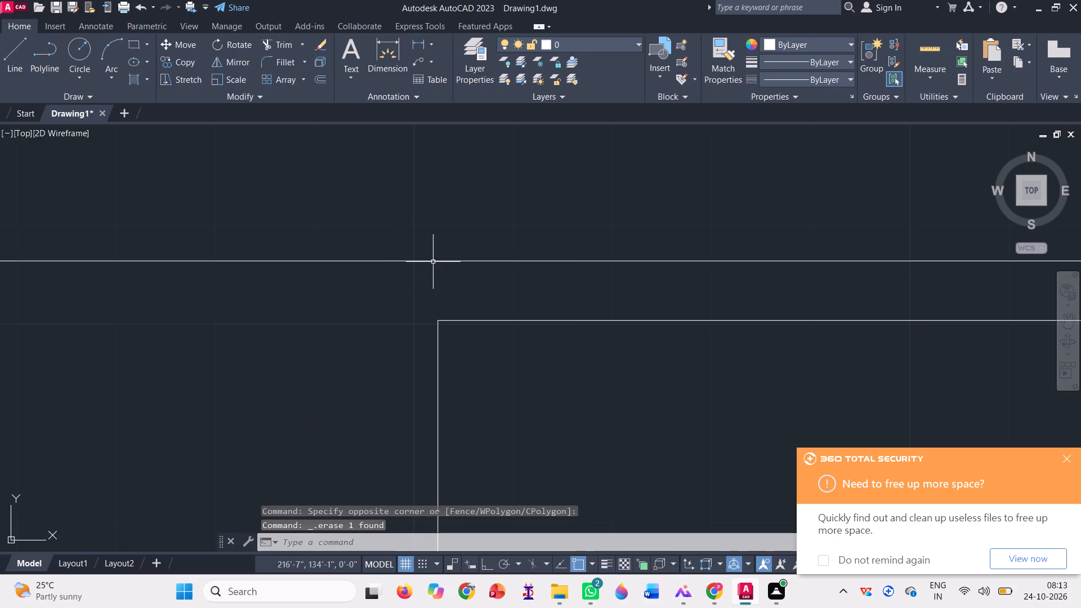
Draw a short vertical line from the tower's upper-left corner up to the roof's top line.
{"action": "key", "text": "l"}
{"action": "key", "text": "Return"}
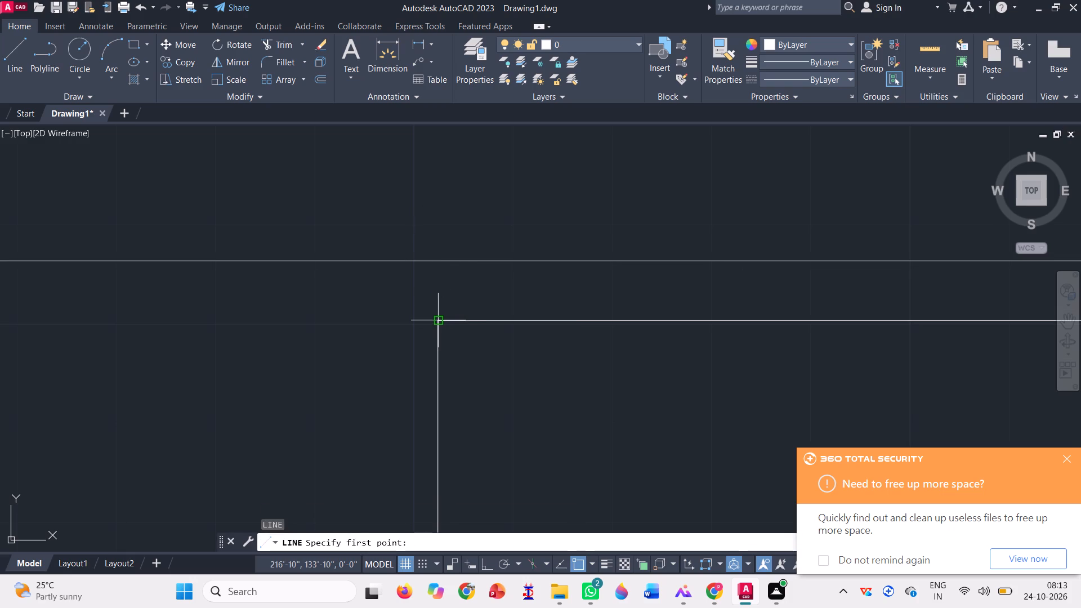
{"action": "left_click", "coordinate": [440, 322]}
{"action": "left_click", "coordinate": [438, 261]}
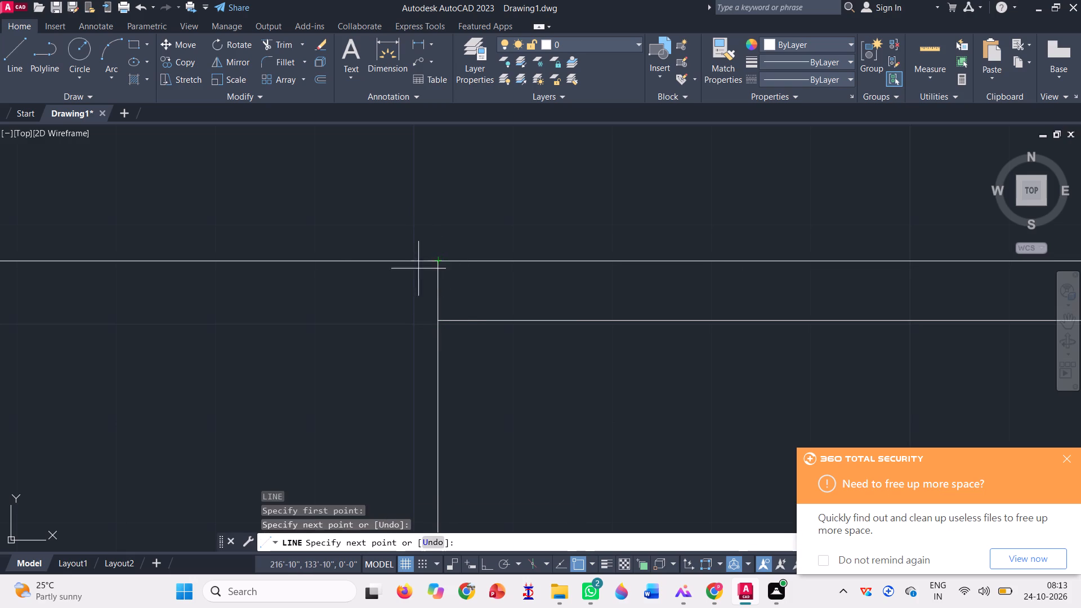
{"action": "key", "text": "space"}
Trim the roof's top line to the left of the tower back to the new vertical end line.
{"action": "scroll", "coordinate": [354, 222], "scroll_direction": "down", "scroll_amount": 3}
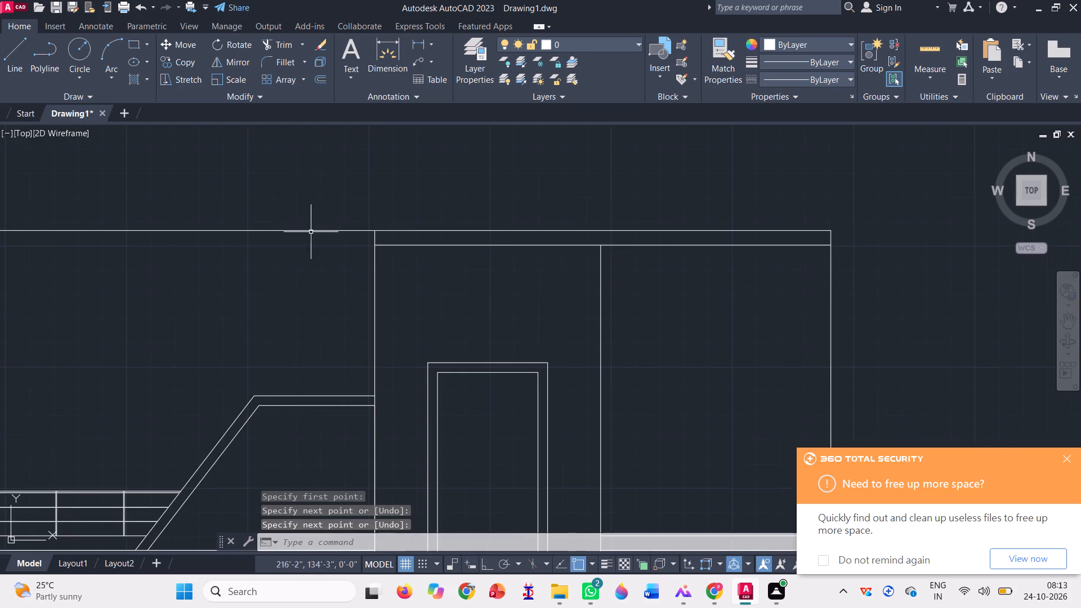
{"action": "left_click", "coordinate": [273, 46]}
{"action": "left_click_drag", "start_coordinate": [204, 198], "coordinate": [207, 205]}
{"action": "left_click", "coordinate": [216, 262]}
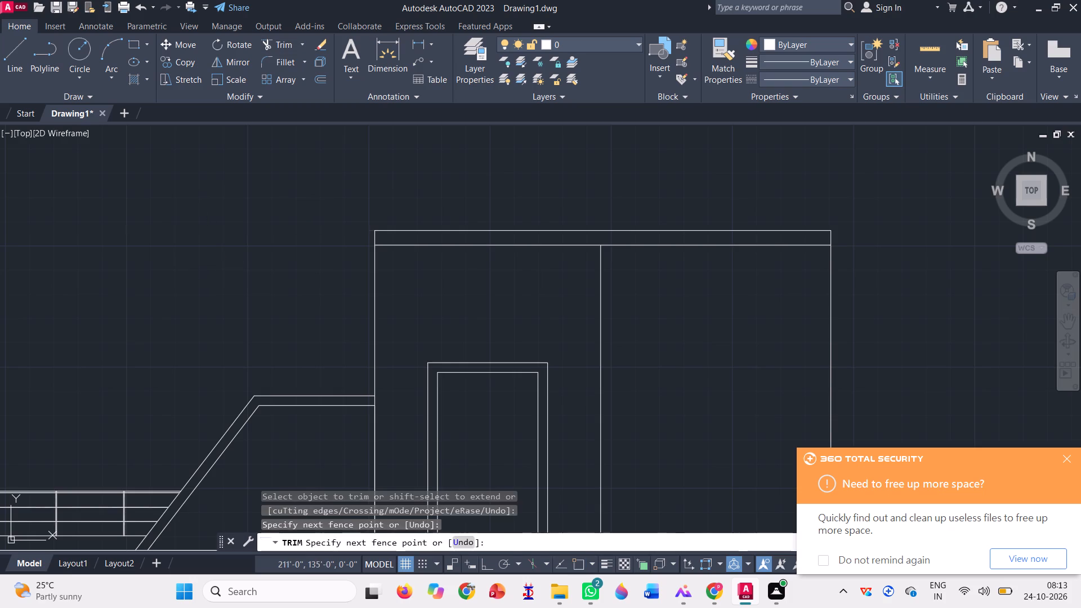
{"action": "scroll", "coordinate": [329, 241], "scroll_direction": "down", "scroll_amount": 3}
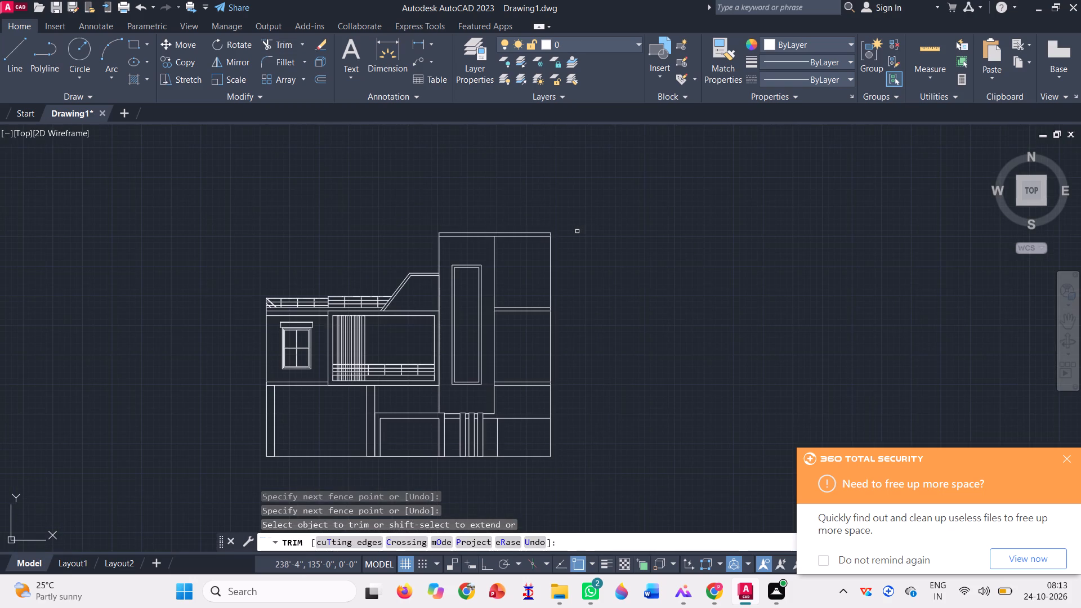
{"action": "key", "text": "Escape"}
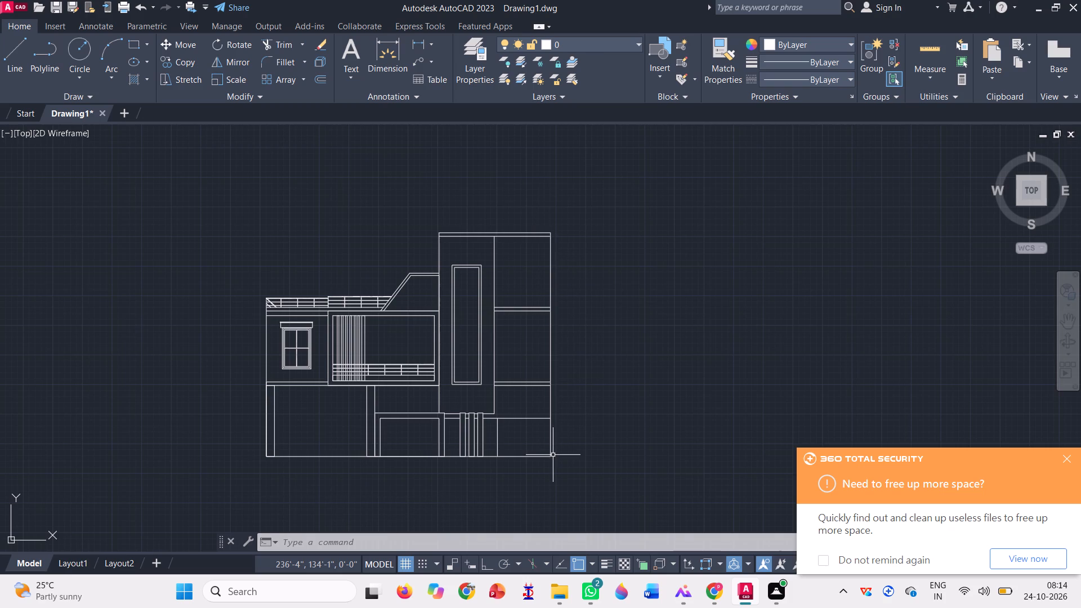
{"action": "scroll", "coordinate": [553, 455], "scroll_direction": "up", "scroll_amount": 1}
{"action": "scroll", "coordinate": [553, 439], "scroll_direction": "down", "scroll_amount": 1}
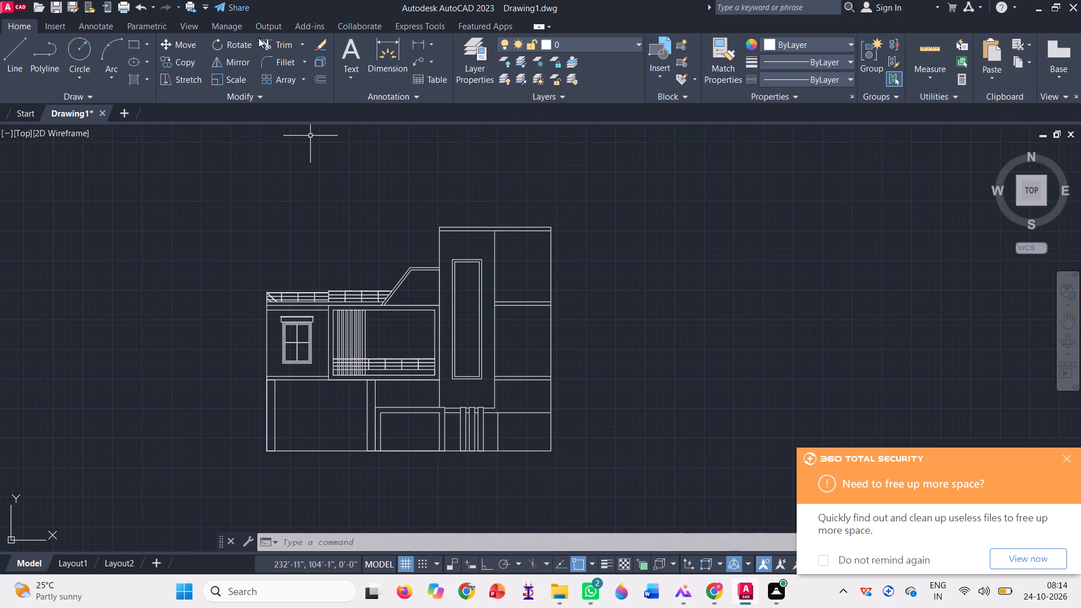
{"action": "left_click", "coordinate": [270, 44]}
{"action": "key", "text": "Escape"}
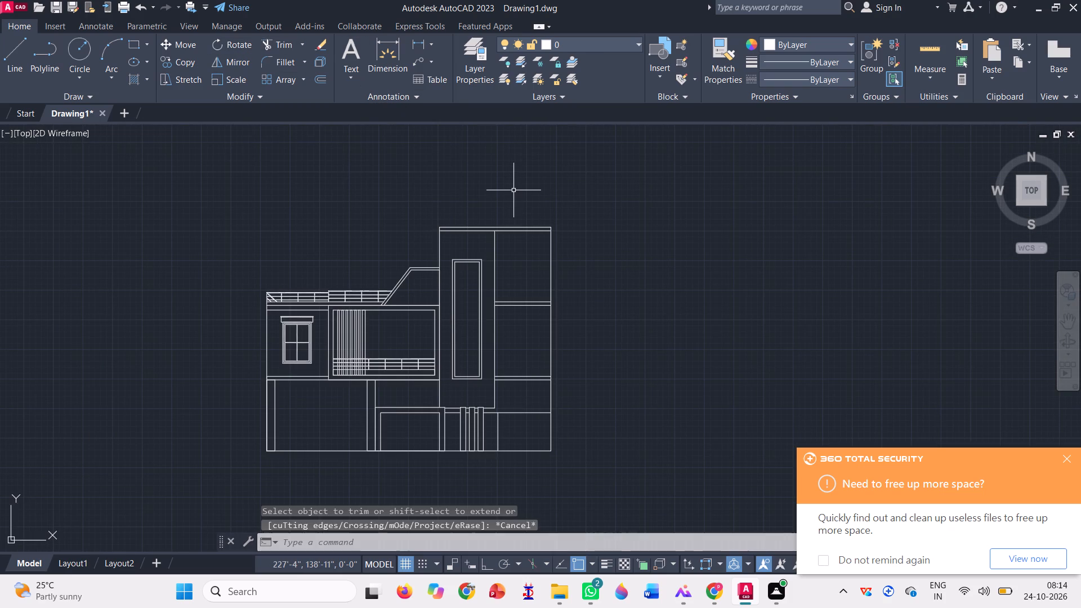
Draw a short vertical line across the roof band just beyond the tower's right wall line, and turn ortho mode on.
{"action": "key", "text": "l"}
{"action": "key", "text": "Return"}
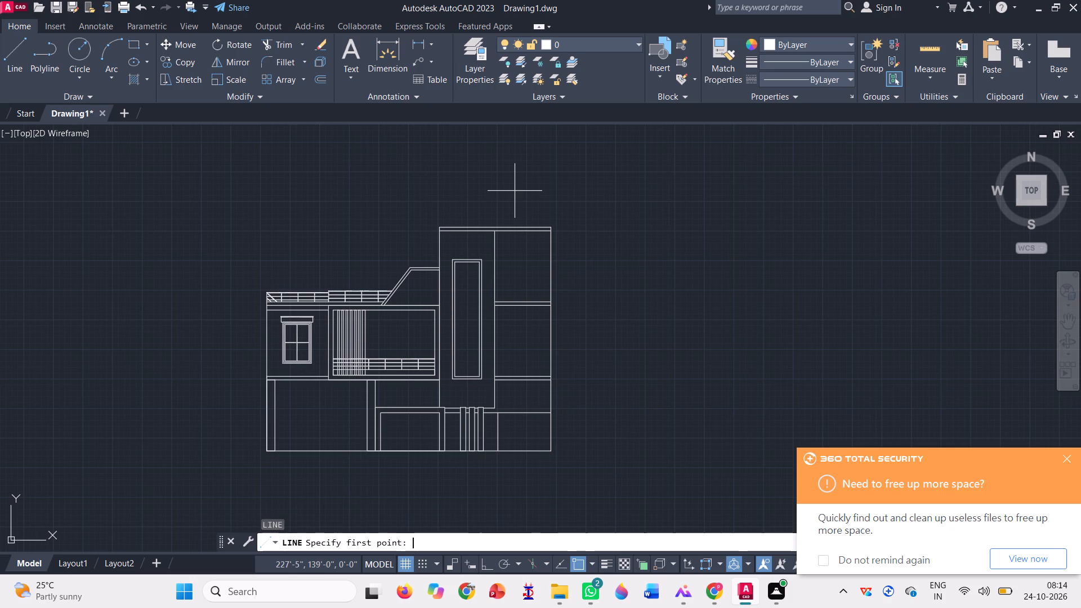
{"action": "scroll", "coordinate": [513, 214], "scroll_direction": "up", "scroll_amount": 5}
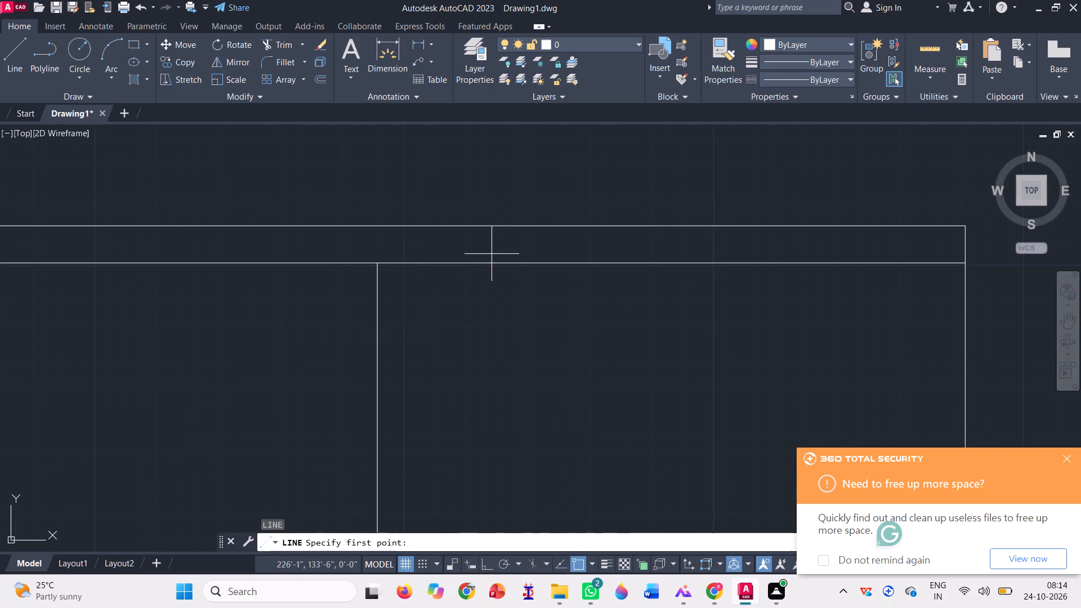
{"action": "left_click", "coordinate": [428, 261]}
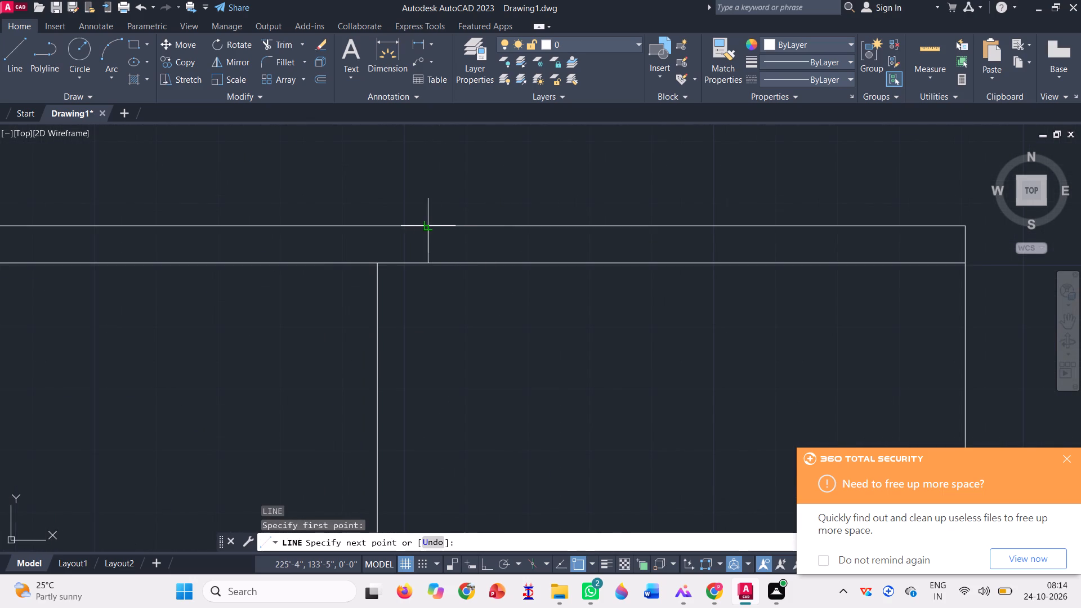
{"action": "left_click", "coordinate": [428, 224]}
{"action": "scroll", "coordinate": [428, 224], "scroll_direction": "down", "scroll_amount": 2}
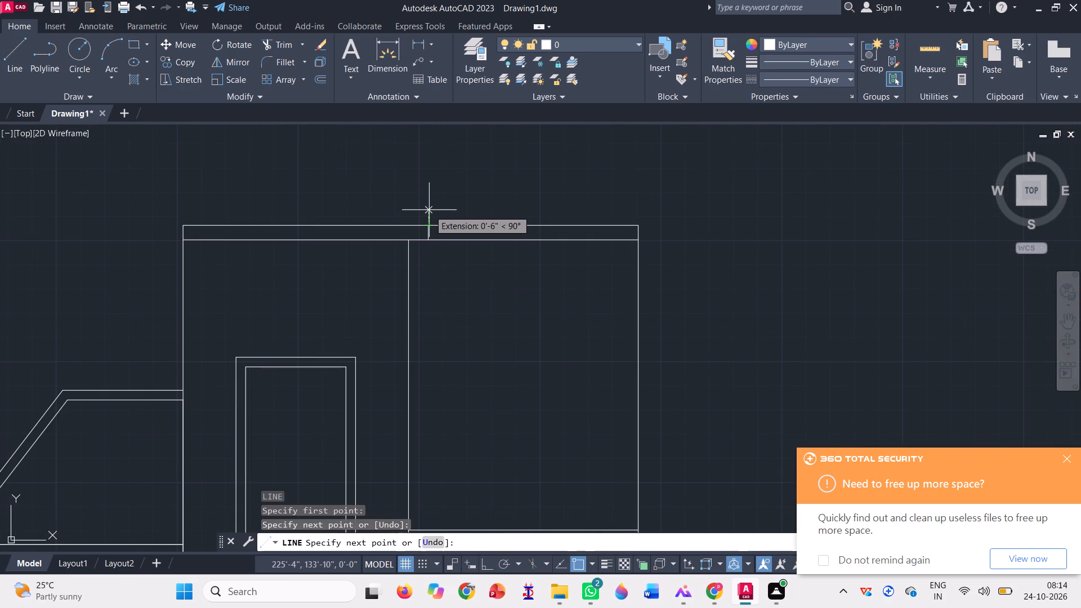
{"action": "key", "text": "F8"}
{"action": "key", "text": "space"}
Trim off the roof band, floor and ground lines right of the tower and remove the outermost right wall line.
{"action": "scroll", "coordinate": [435, 209], "scroll_direction": "down", "scroll_amount": 1}
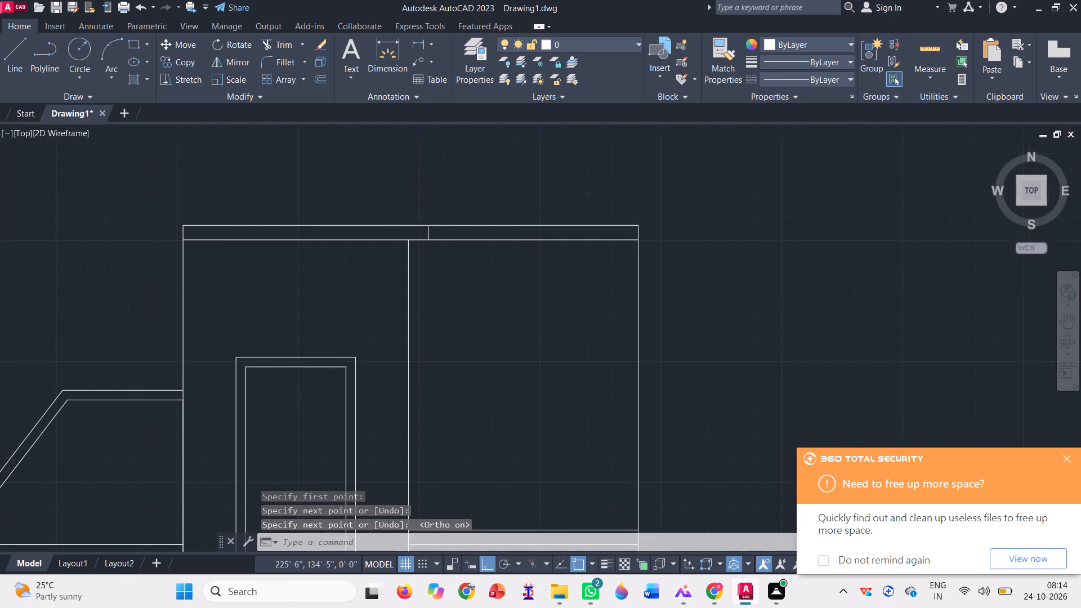
{"action": "scroll", "coordinate": [435, 209], "scroll_direction": "down", "scroll_amount": 1}
{"action": "left_click", "coordinate": [271, 37]}
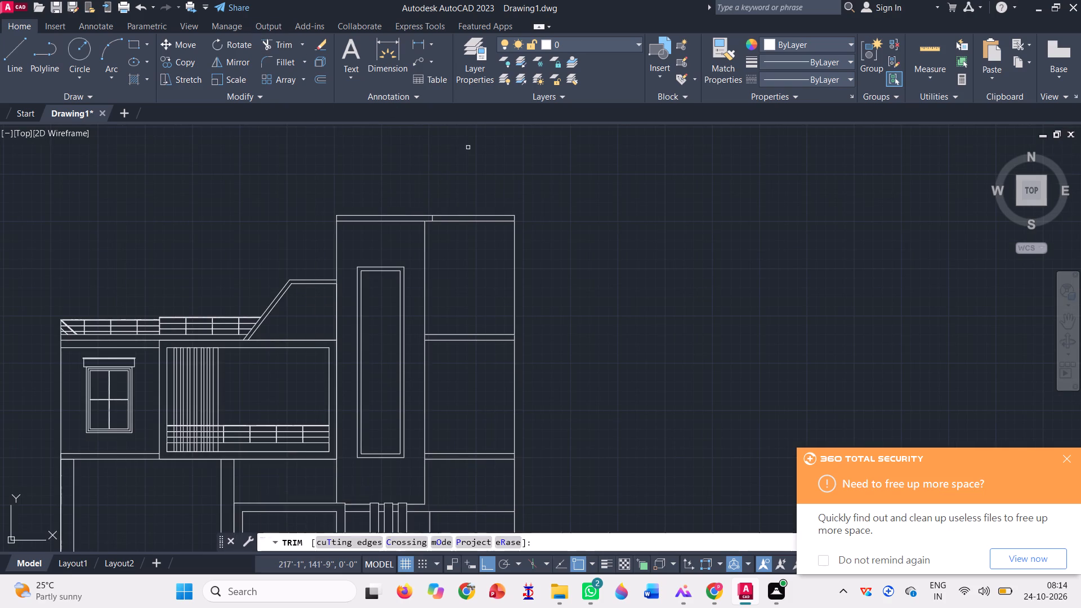
{"action": "scroll", "coordinate": [468, 147], "scroll_direction": "down", "scroll_amount": 1}
{"action": "left_click", "coordinate": [466, 173]}
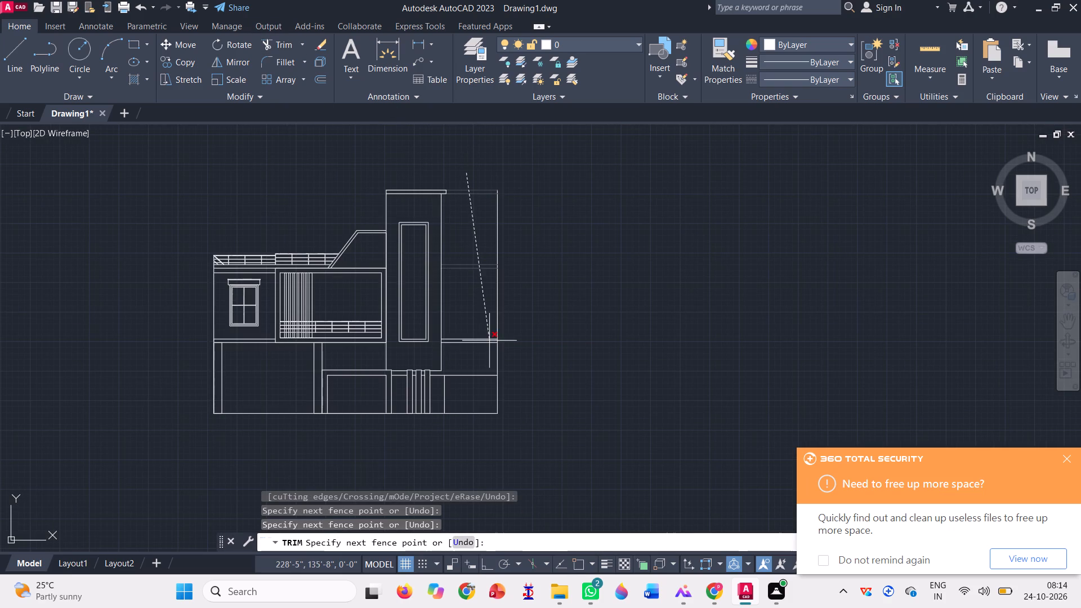
{"action": "left_click", "coordinate": [486, 441]}
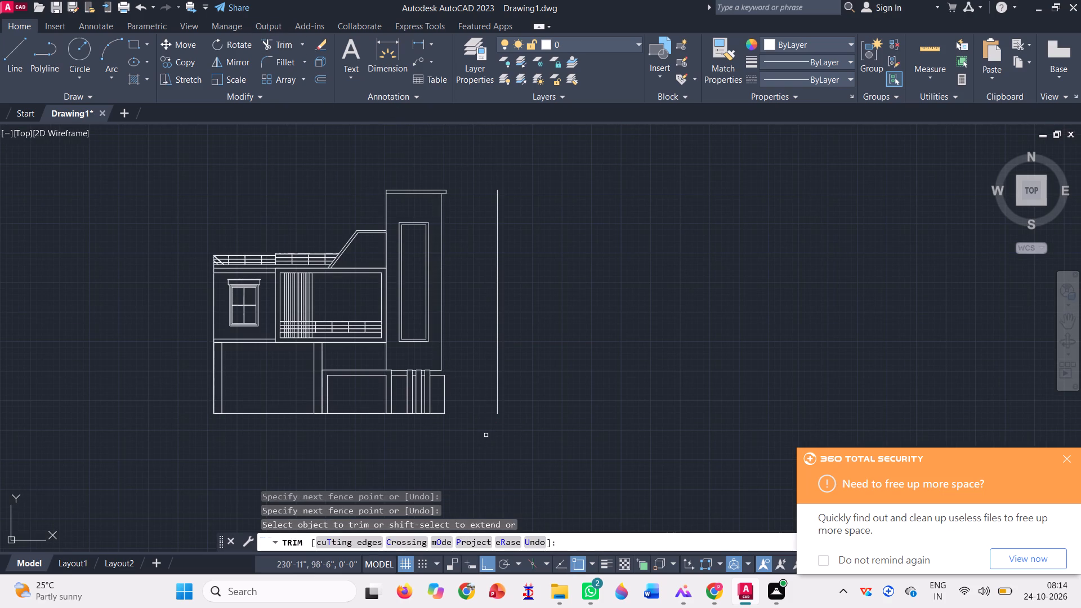
{"action": "left_click", "coordinate": [494, 347]}
{"action": "left_click", "coordinate": [524, 329]}
{"action": "key", "text": "Escape"}
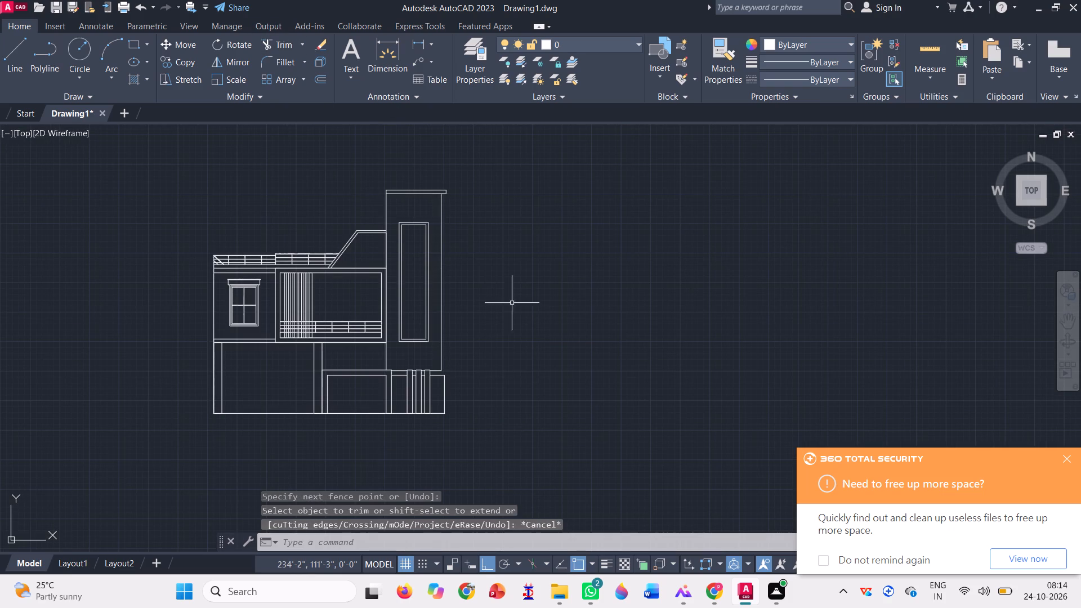
Draw a short vertical boundary line a little to the left of the tower's roof band.
{"action": "scroll", "coordinate": [382, 145], "scroll_direction": "up", "scroll_amount": 2}
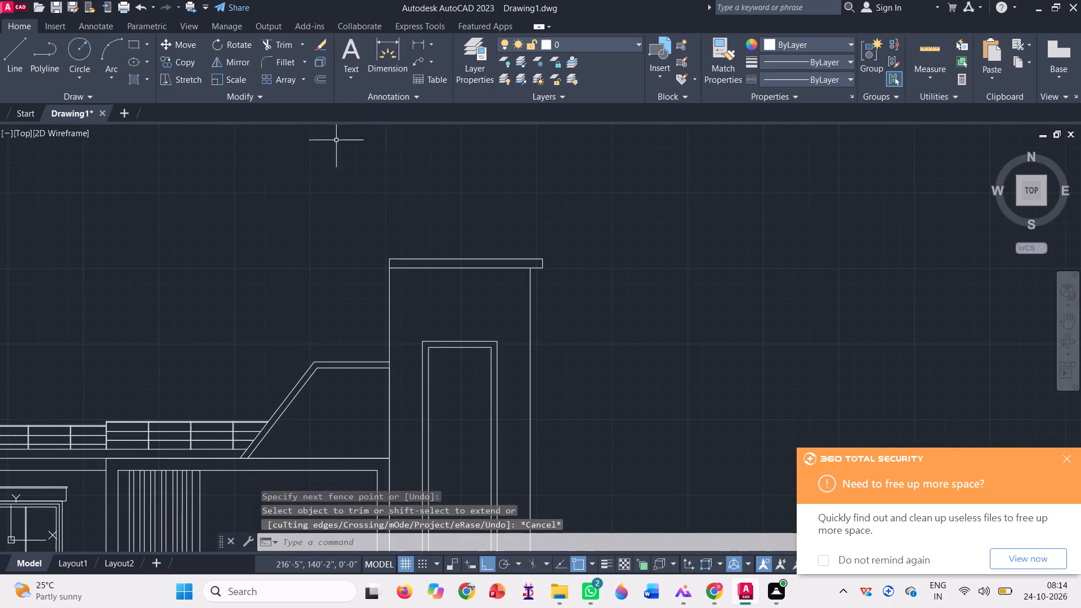
{"action": "scroll", "coordinate": [387, 291], "scroll_direction": "up", "scroll_amount": 2}
{"action": "scroll", "coordinate": [373, 258], "scroll_direction": "down", "scroll_amount": 1}
{"action": "key", "text": "l"}
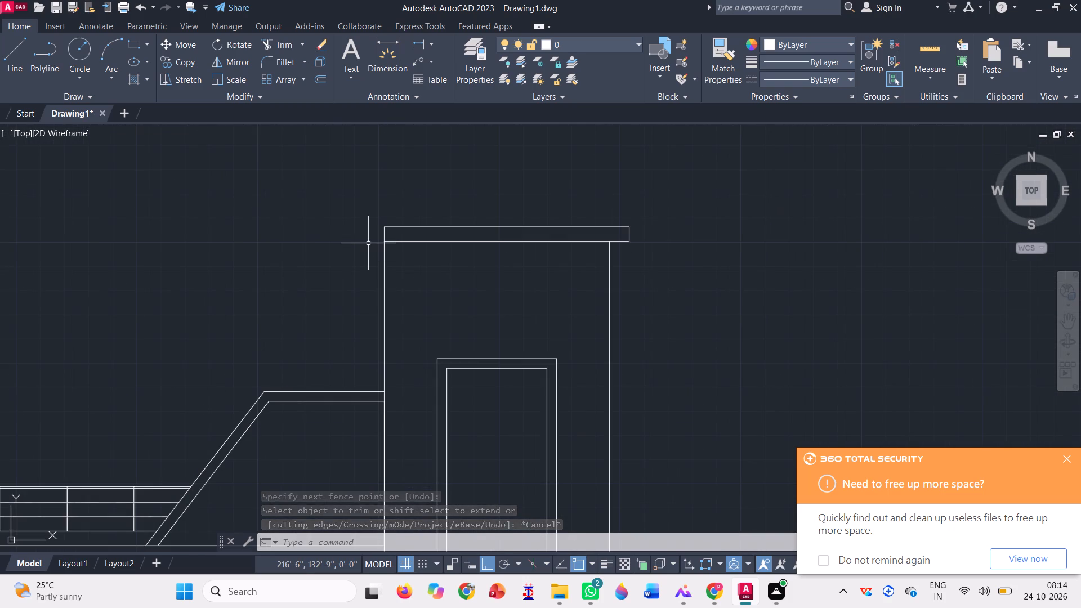
{"action": "key", "text": "Return"}
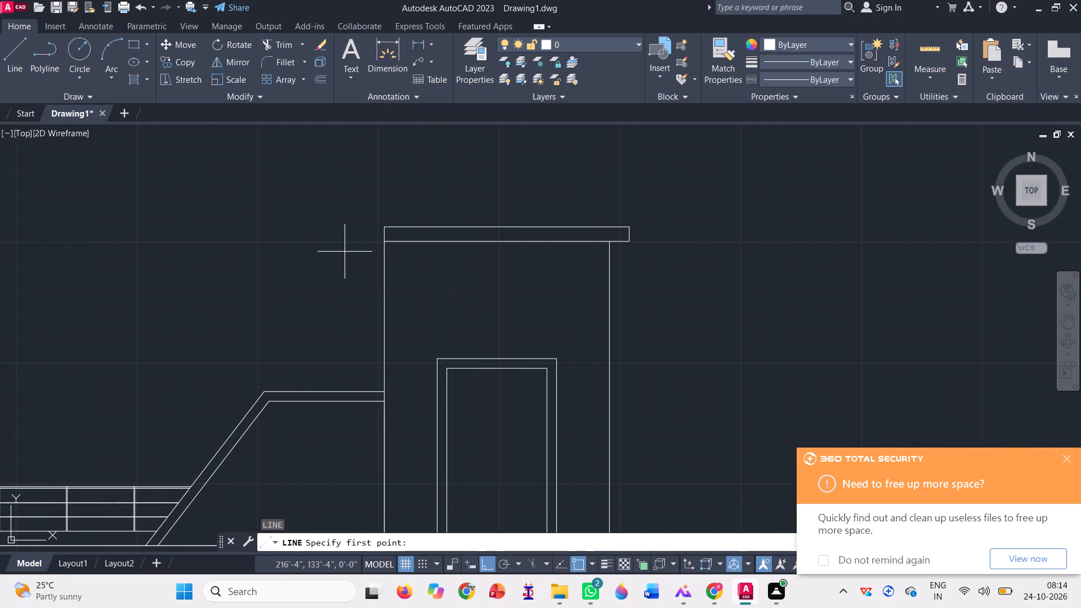
{"action": "left_click", "coordinate": [347, 253]}
{"action": "left_click", "coordinate": [361, 200]}
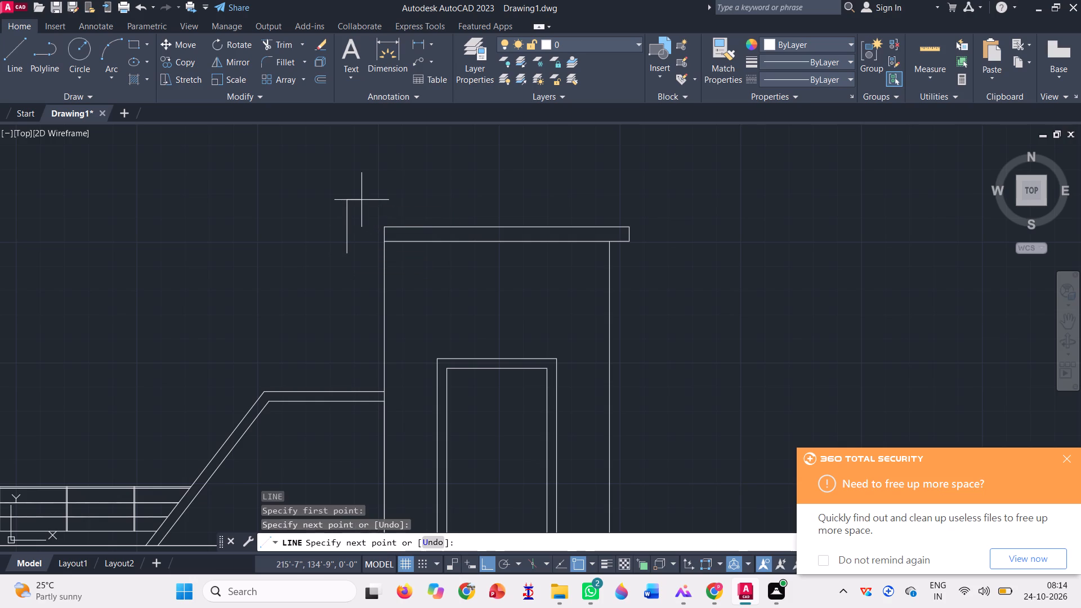
{"action": "key", "text": "space"}
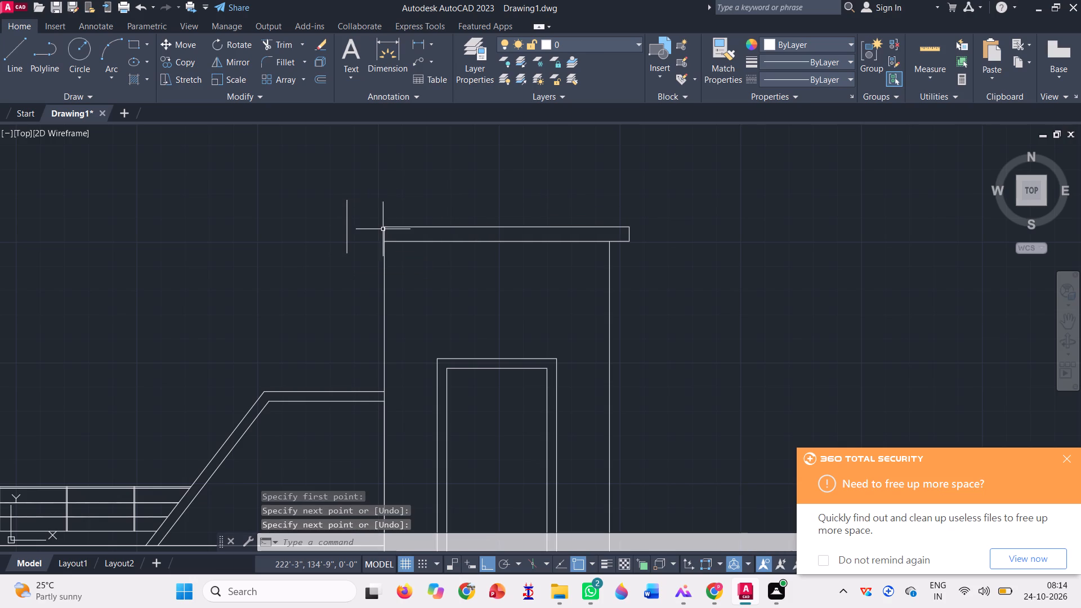
Trim away the short vertical line closing the left end of the tower's roof band.
{"action": "left_click", "coordinate": [280, 39]}
{"action": "scroll", "coordinate": [374, 230], "scroll_direction": "up", "scroll_amount": 1}
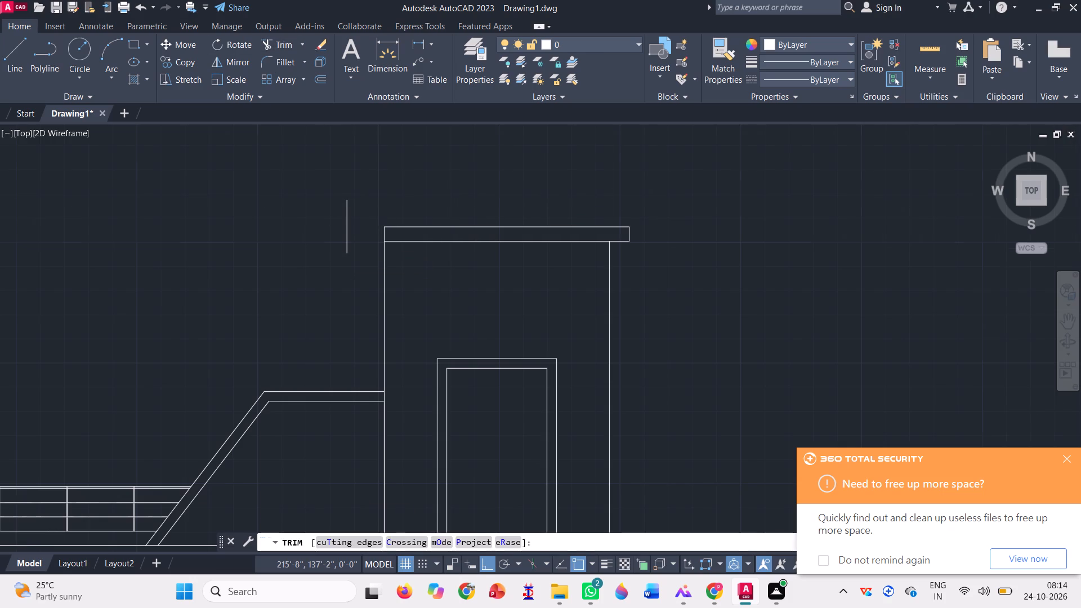
{"action": "scroll", "coordinate": [374, 230], "scroll_direction": "up", "scroll_amount": 2}
{"action": "left_click", "coordinate": [430, 226]}
{"action": "left_click", "coordinate": [394, 221]}
{"action": "scroll", "coordinate": [365, 238], "scroll_direction": "down", "scroll_amount": 2}
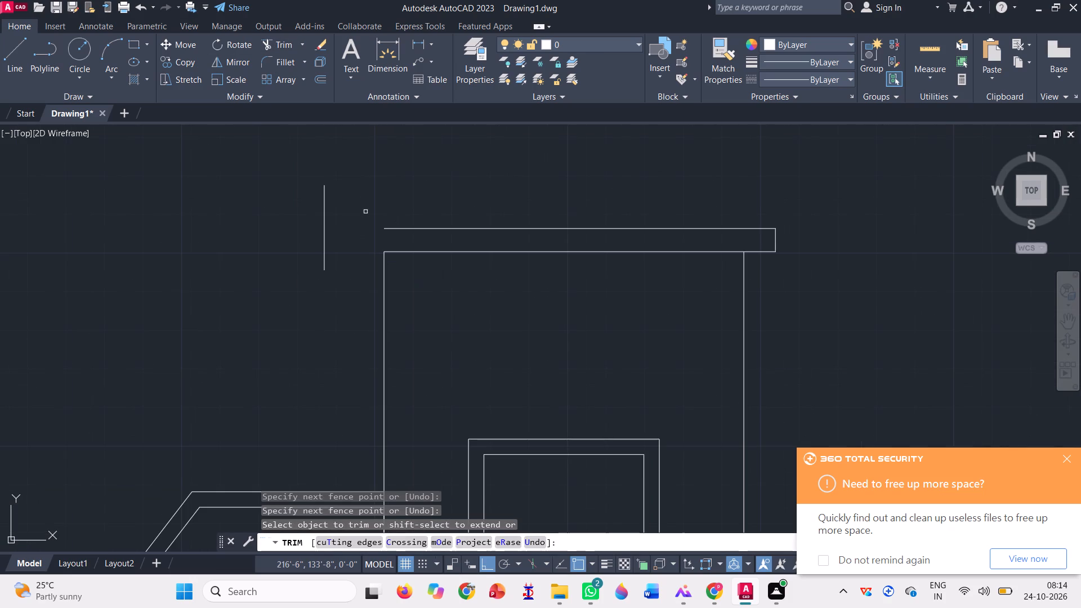
{"action": "key", "text": "Escape"}
Extend the top and bottom lines of the tower's roof band left to the short vertical boundary line.
{"action": "left_click", "coordinate": [303, 50]}
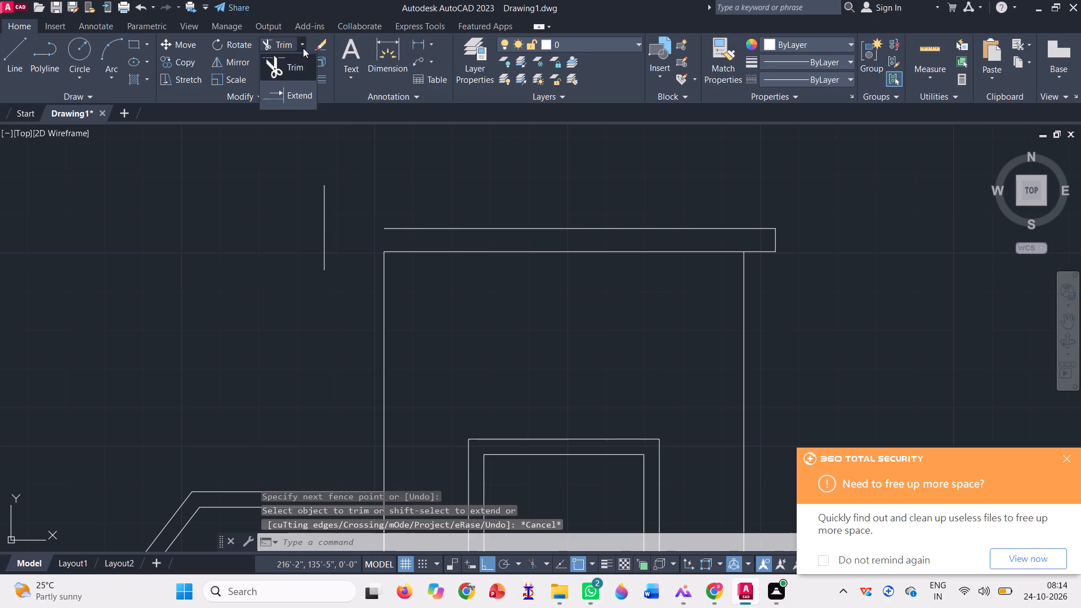
{"action": "left_click", "coordinate": [293, 95]}
{"action": "left_click", "coordinate": [410, 240]}
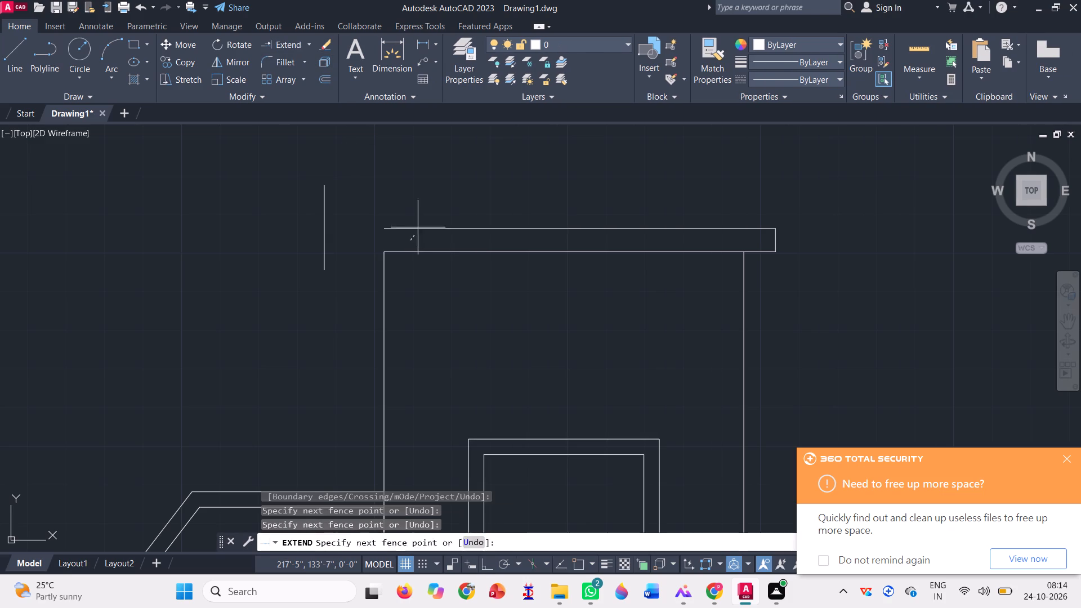
{"action": "left_click", "coordinate": [418, 218]}
{"action": "left_click", "coordinate": [416, 254]}
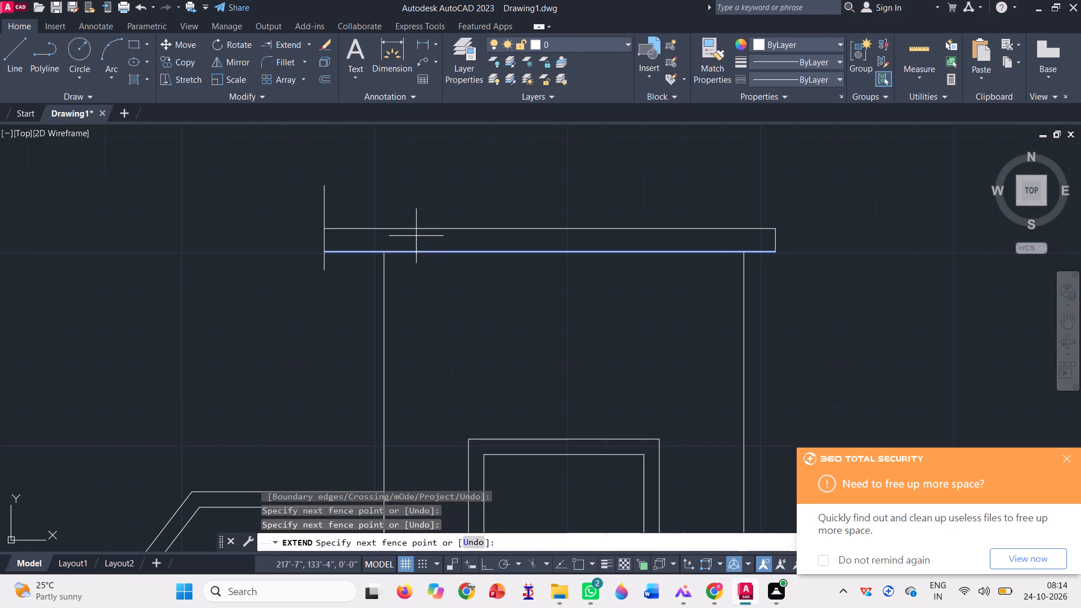
{"action": "left_click", "coordinate": [416, 236]}
{"action": "key", "text": "Escape"}
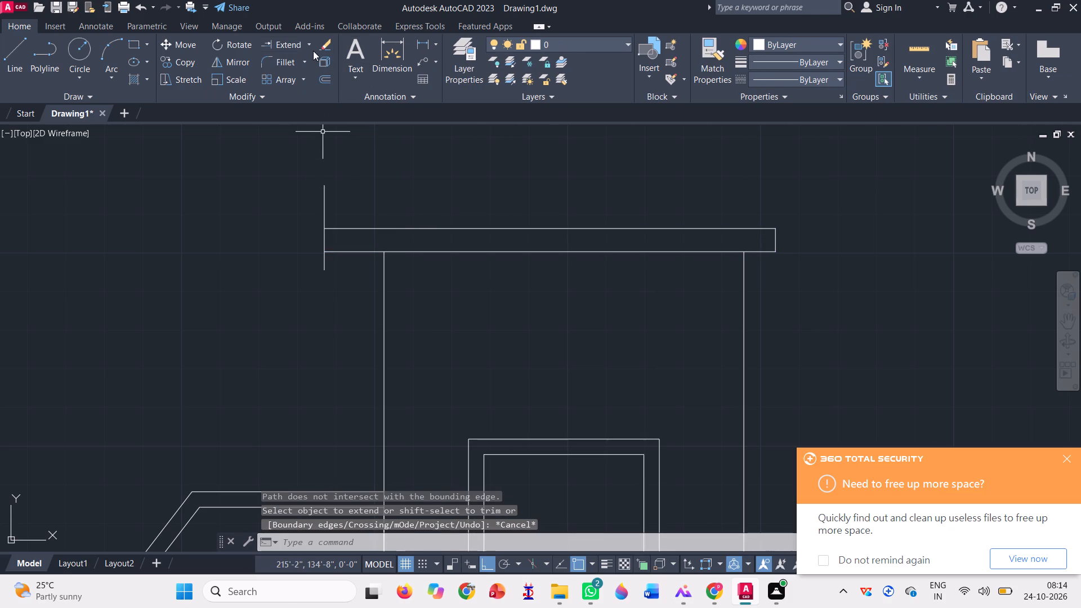
Trim the parts of the vertical boundary line that stick out above and below the roof band's left end.
{"action": "left_click", "coordinate": [306, 45]}
{"action": "left_click", "coordinate": [306, 69]}
{"action": "left_click", "coordinate": [316, 203]}
{"action": "left_click", "coordinate": [354, 198]}
{"action": "left_click", "coordinate": [333, 265]}
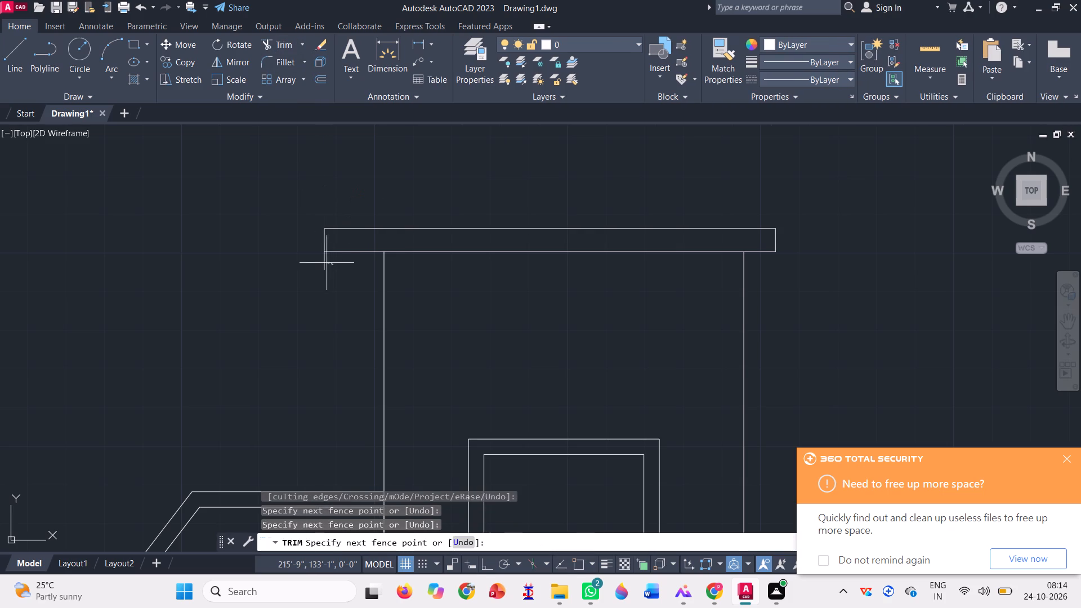
{"action": "left_click", "coordinate": [323, 261]}
{"action": "scroll", "coordinate": [343, 216], "scroll_direction": "down", "scroll_amount": 3}
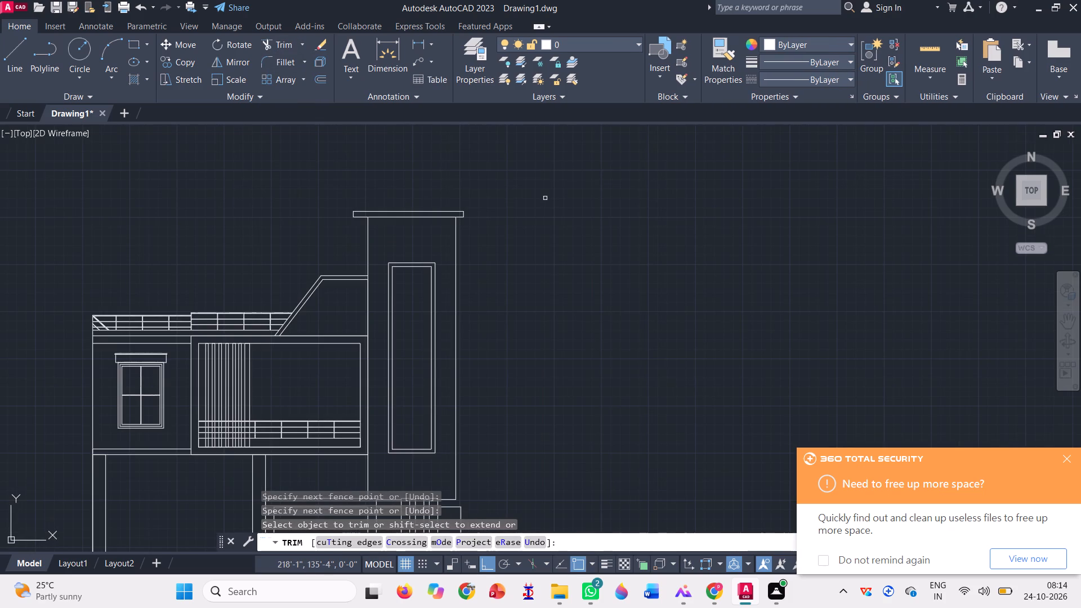
{"action": "key", "text": "Escape"}
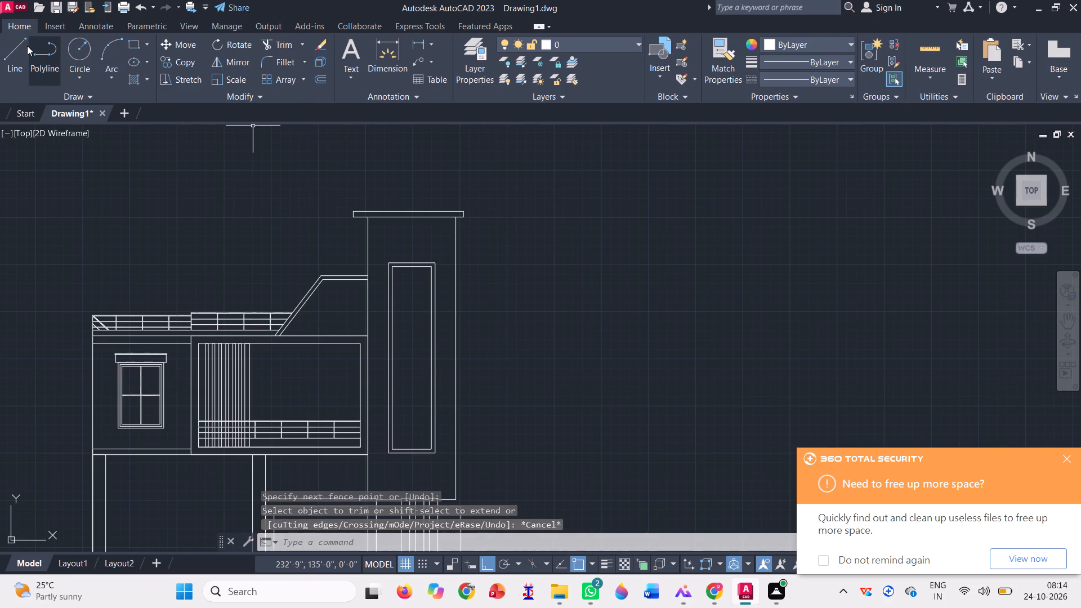
Draw a line sloping down and left from the roof band's lower-left corner, with ortho mode turned off.
{"action": "left_click", "coordinate": [27, 46]}
{"action": "scroll", "coordinate": [375, 203], "scroll_direction": "up", "scroll_amount": 2}
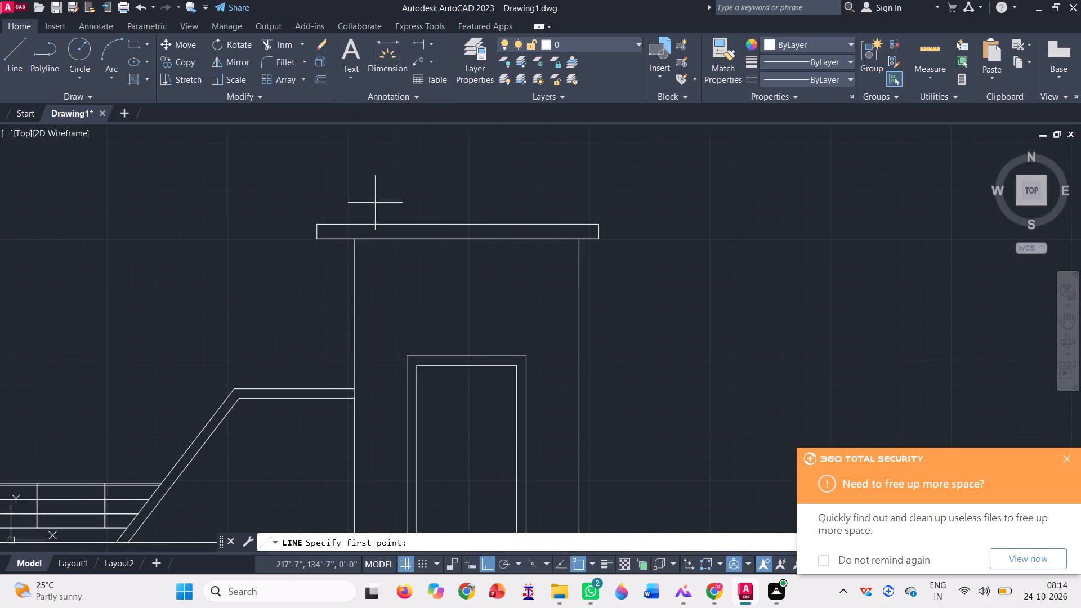
{"action": "left_click", "coordinate": [314, 238]}
{"action": "scroll", "coordinate": [595, 221], "scroll_direction": "down", "scroll_amount": 2}
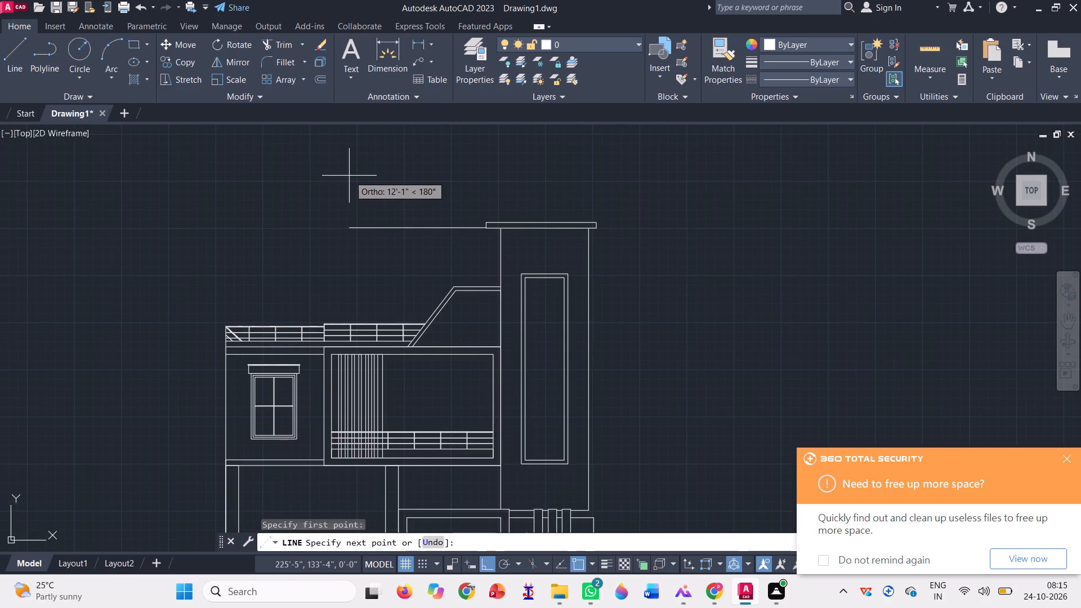
{"action": "key", "text": "F8"}
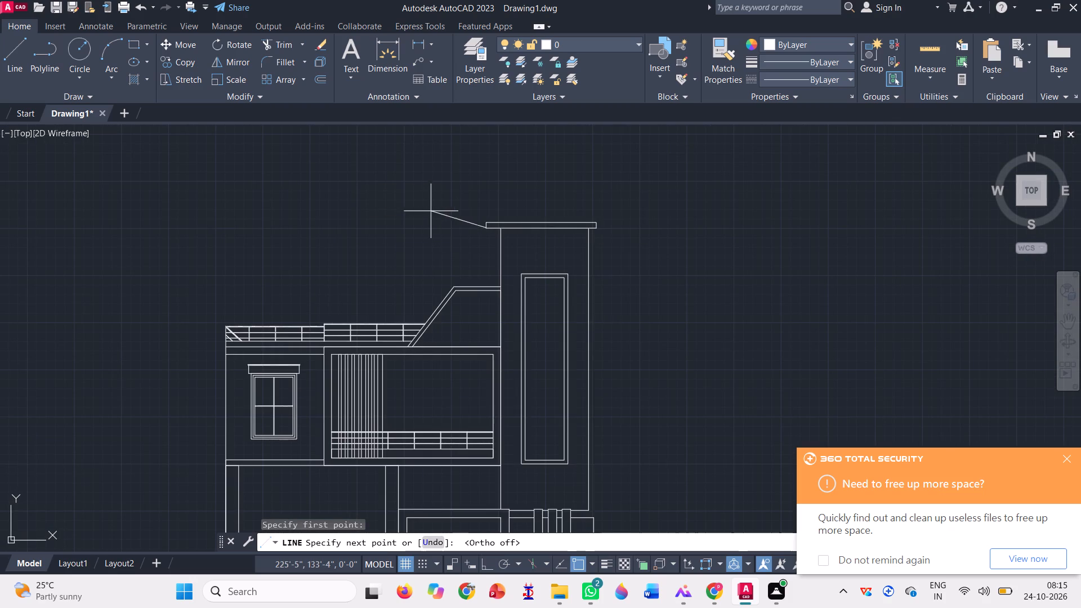
{"action": "scroll", "coordinate": [446, 236], "scroll_direction": "up", "scroll_amount": 1}
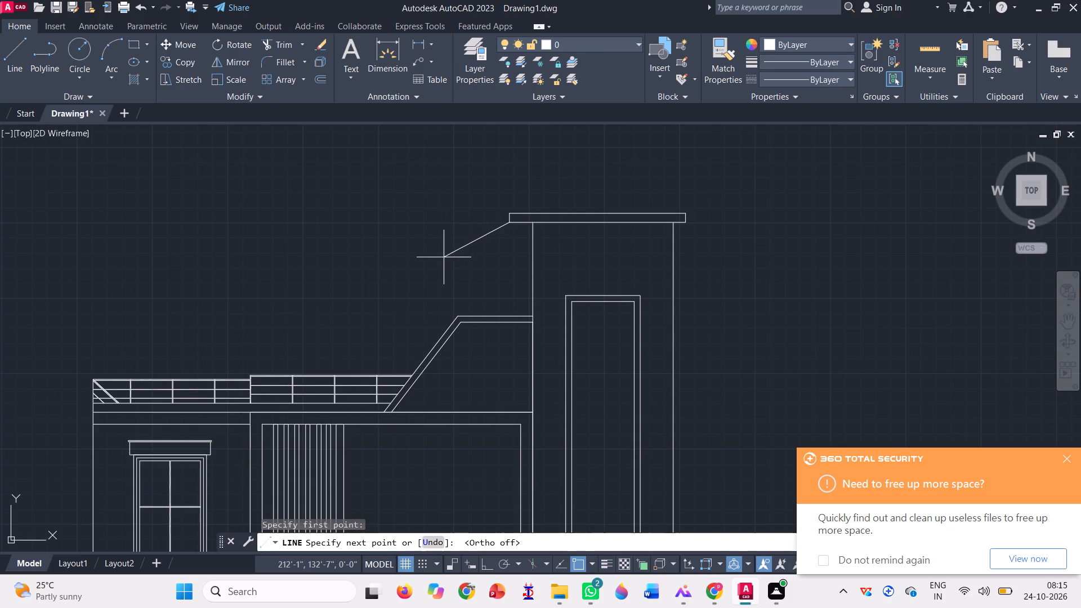
{"action": "left_click", "coordinate": [453, 252]}
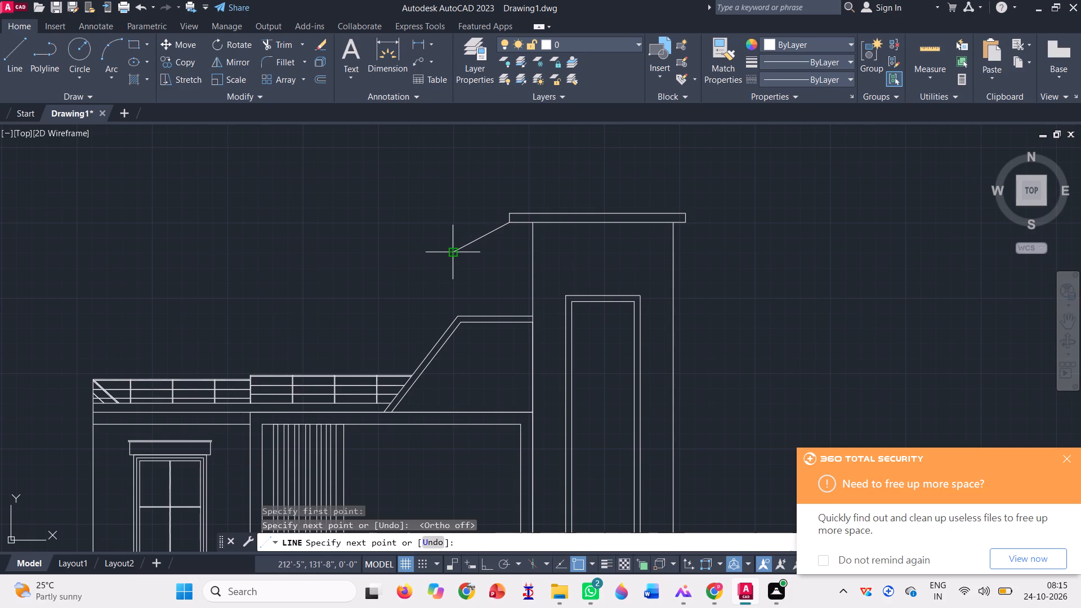
{"action": "key", "text": "Escape"}
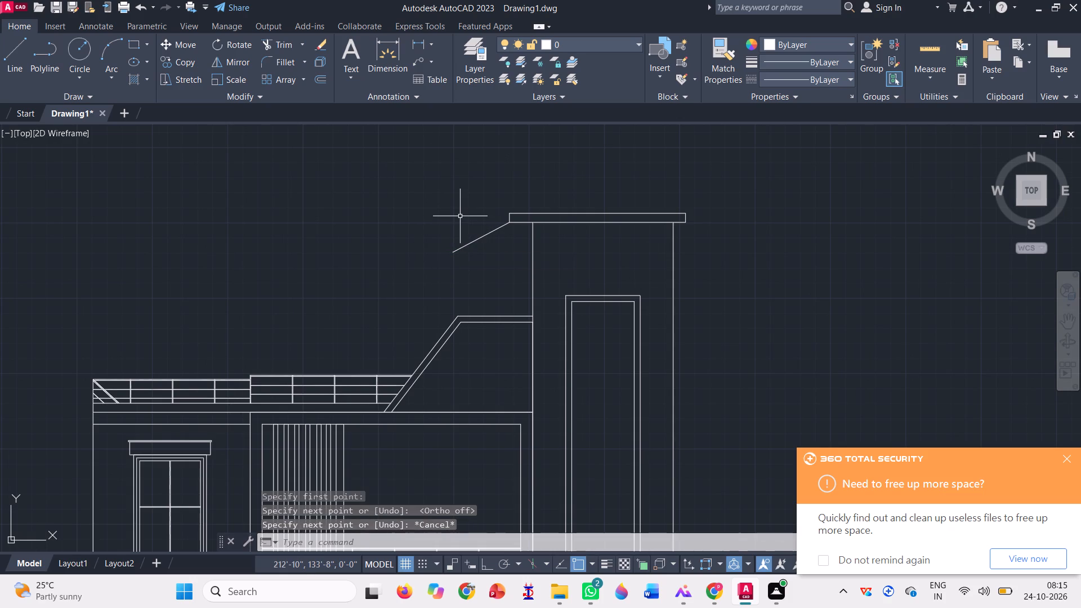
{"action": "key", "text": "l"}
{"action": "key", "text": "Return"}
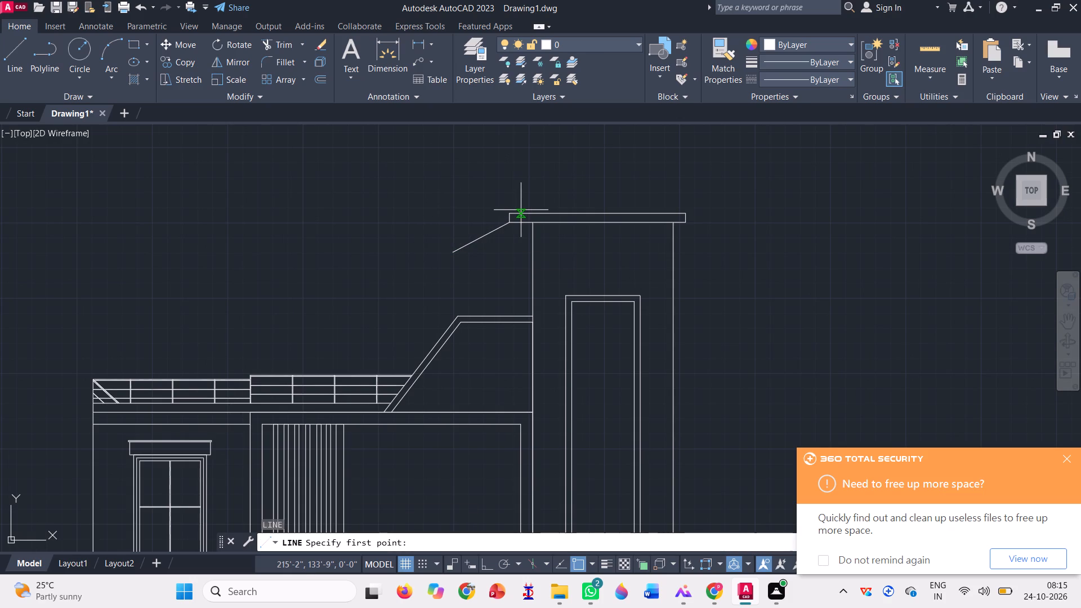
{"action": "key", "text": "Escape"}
Copy the sloped eave line from the roof band's lower-left corner to its upper-left corner.
{"action": "type", "text": "co"}
{"action": "key", "text": "space"}
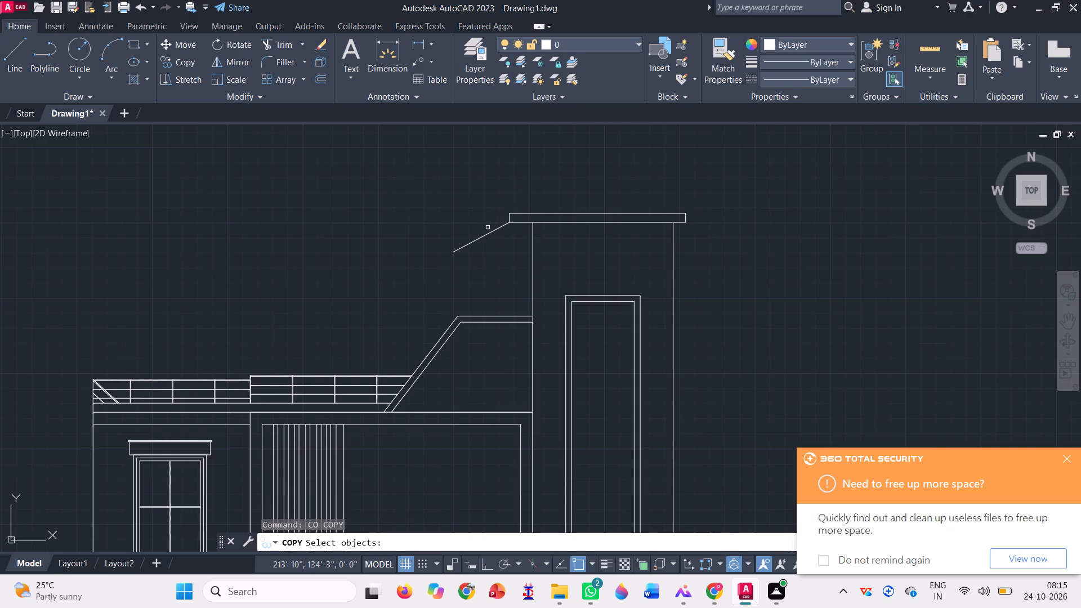
{"action": "left_click", "coordinate": [490, 233]}
{"action": "key", "text": "space"}
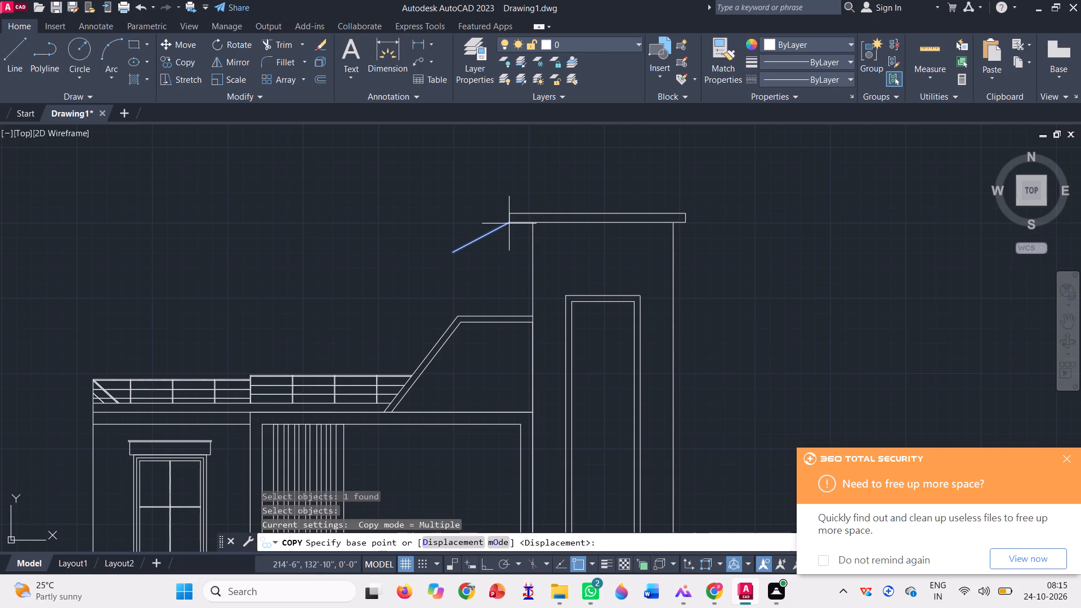
{"action": "left_click", "coordinate": [509, 223]}
{"action": "scroll", "coordinate": [503, 211], "scroll_direction": "up", "scroll_amount": 3}
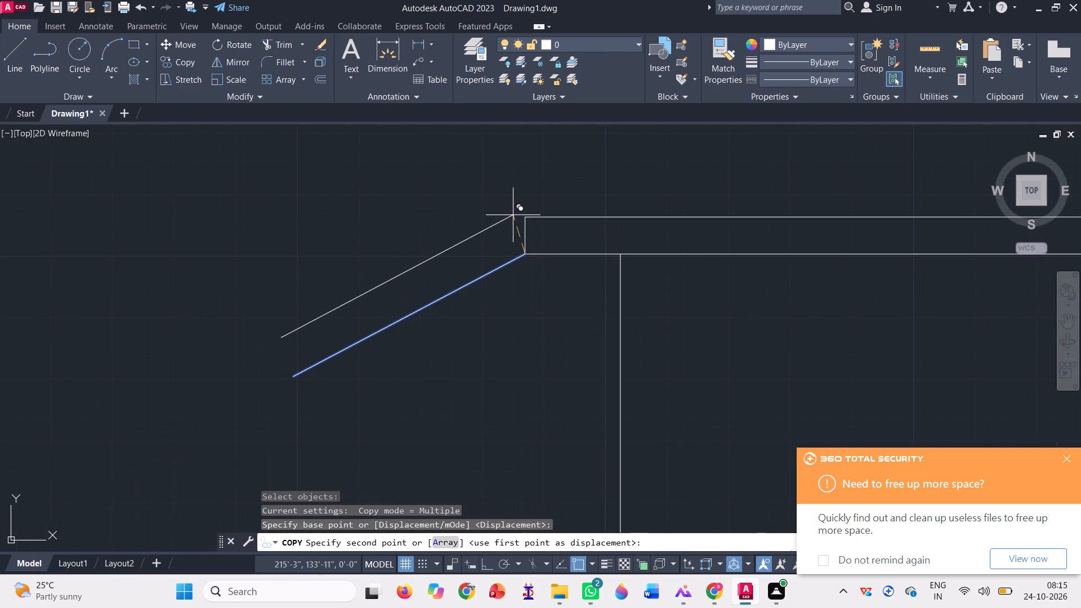
{"action": "left_click", "coordinate": [525, 213]}
{"action": "key", "text": "space"}
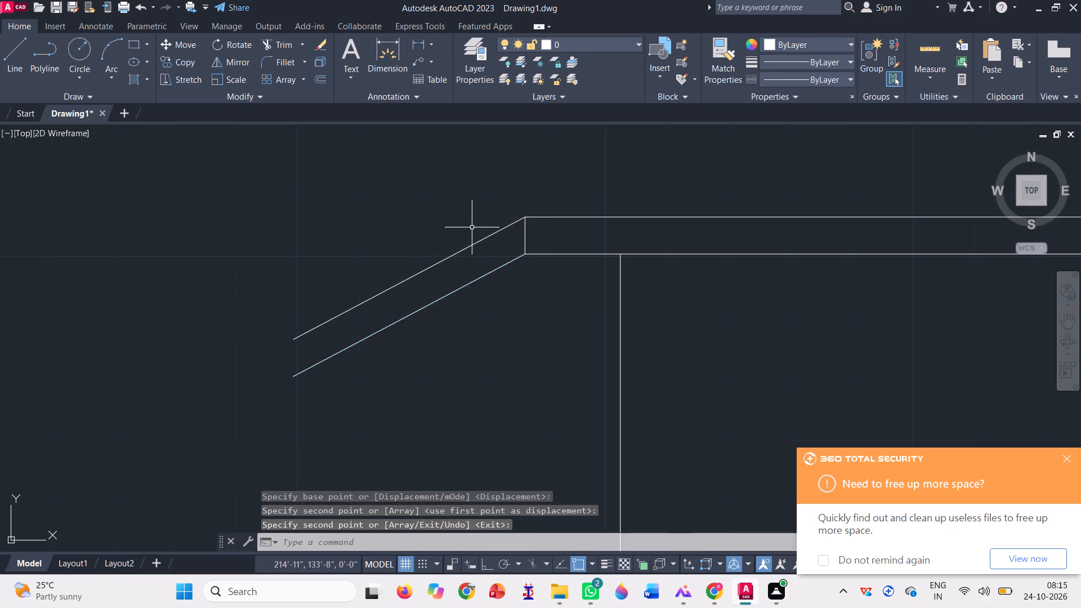
Draw a horizontal line from the outer end of the lower sloped line to the tower's left wall line.
{"action": "scroll", "coordinate": [472, 227], "scroll_direction": "down", "scroll_amount": 4}
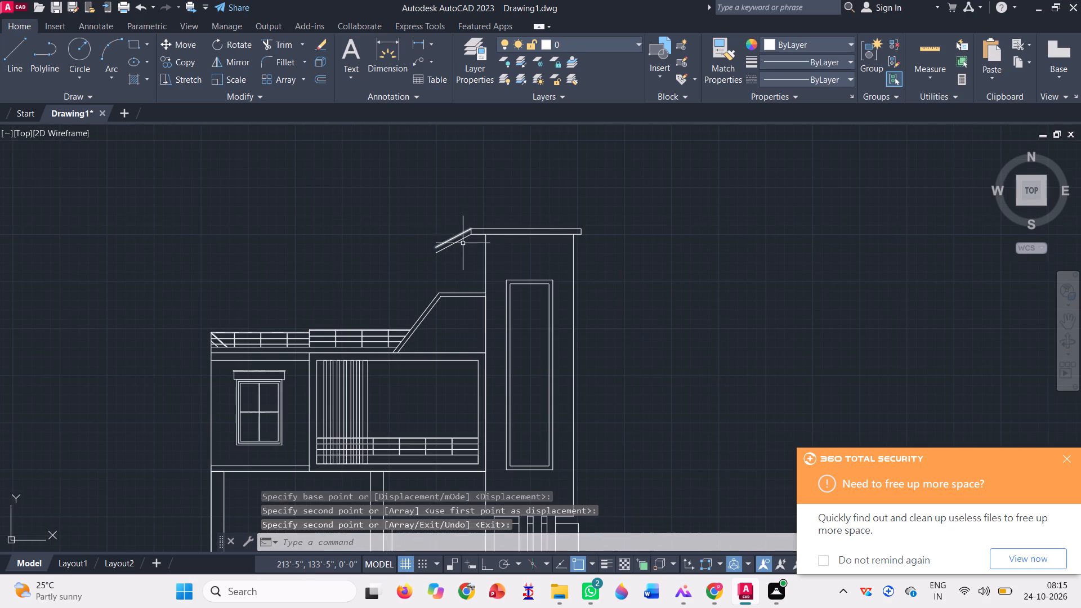
{"action": "key", "text": "l"}
{"action": "key", "text": "Return"}
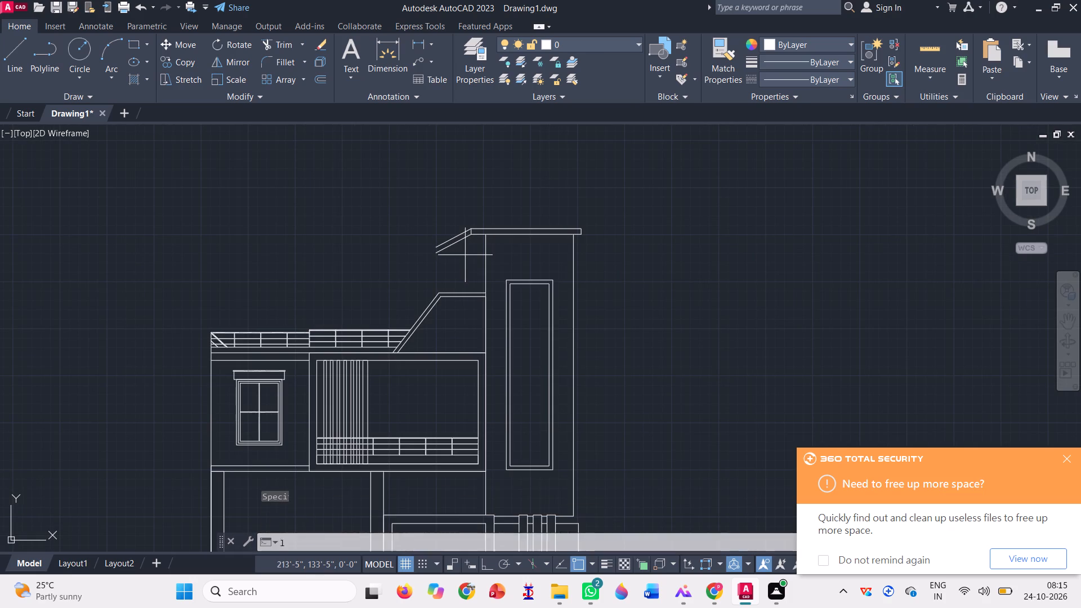
{"action": "scroll", "coordinate": [490, 249], "scroll_direction": "up", "scroll_amount": 2}
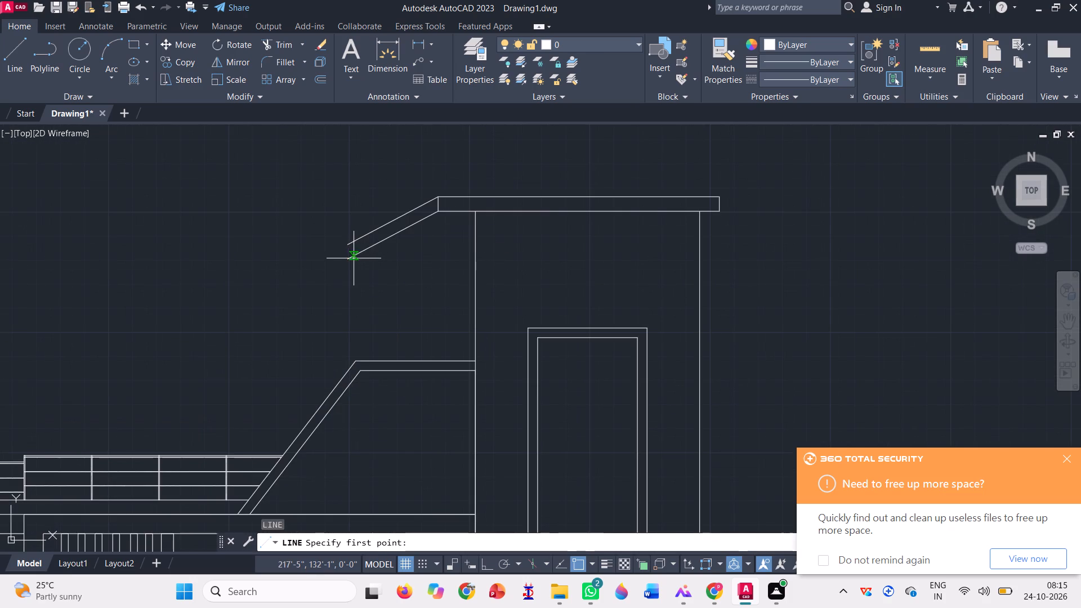
{"action": "left_click", "coordinate": [351, 258]}
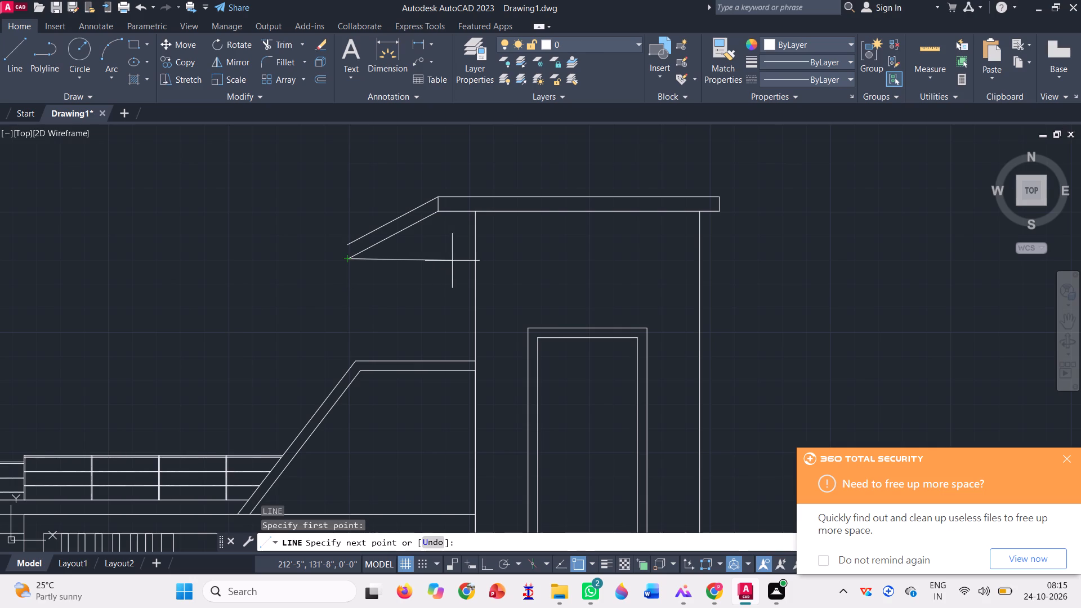
{"action": "left_click", "coordinate": [476, 260]}
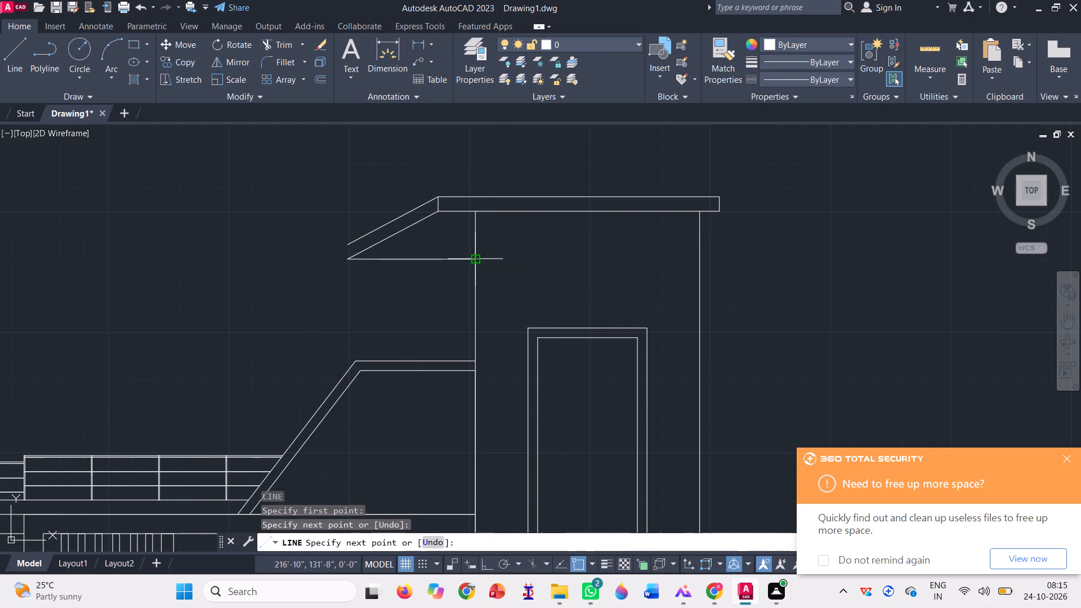
{"action": "scroll", "coordinate": [390, 242], "scroll_direction": "down", "scroll_amount": 1}
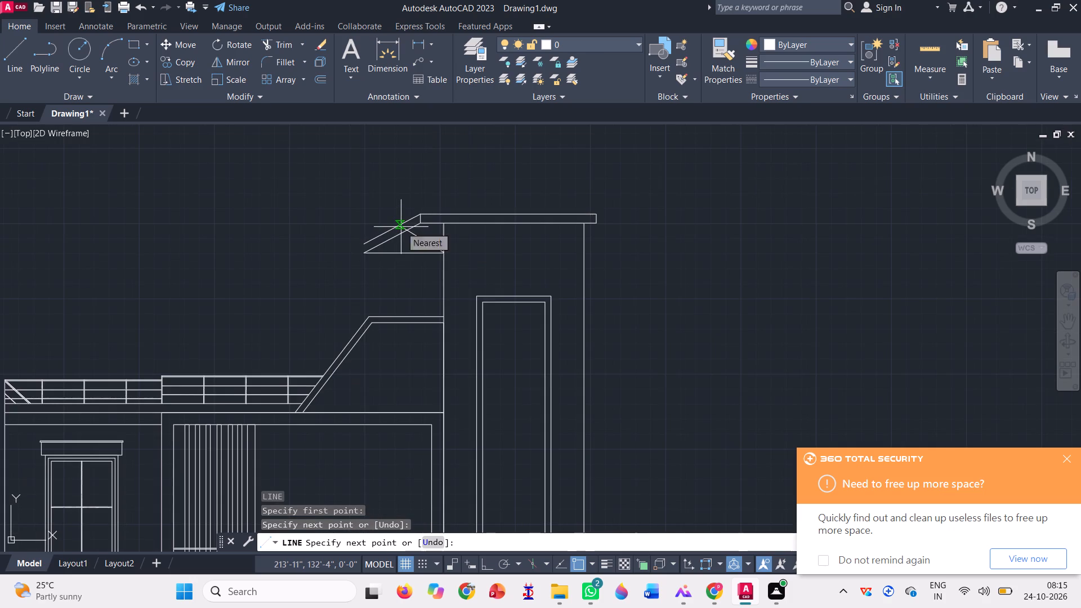
{"action": "key", "text": "space"}
Draw a vertical line from the top edge of the slanted parapet up to the horizontal eave line, with ortho mode on.
{"action": "key", "text": "semicolon"}
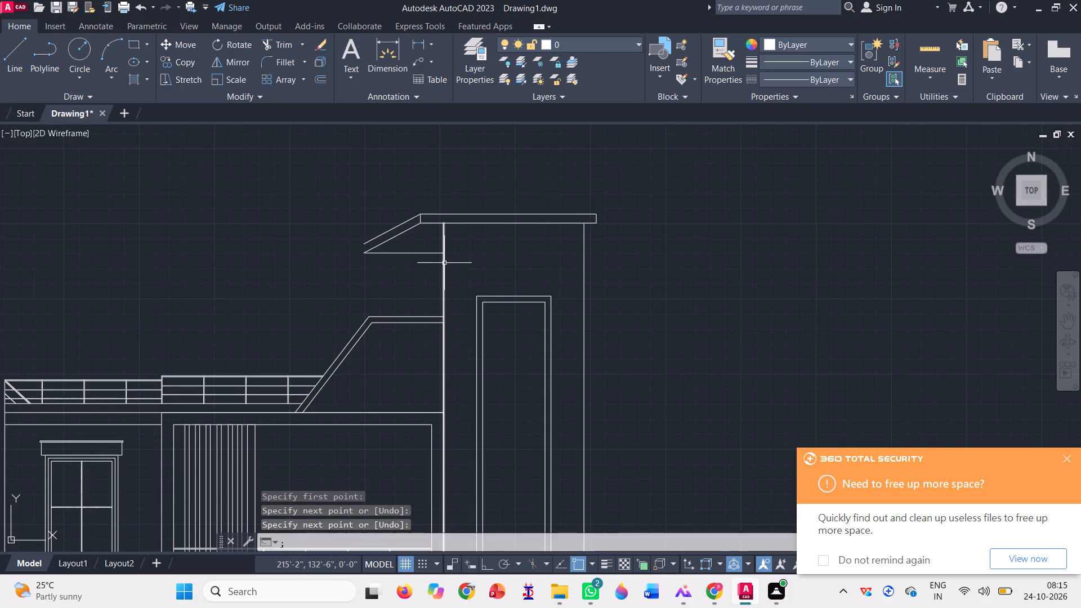
{"action": "key", "text": "BackSpace"}
{"action": "key", "text": "l"}
{"action": "key", "text": "Return"}
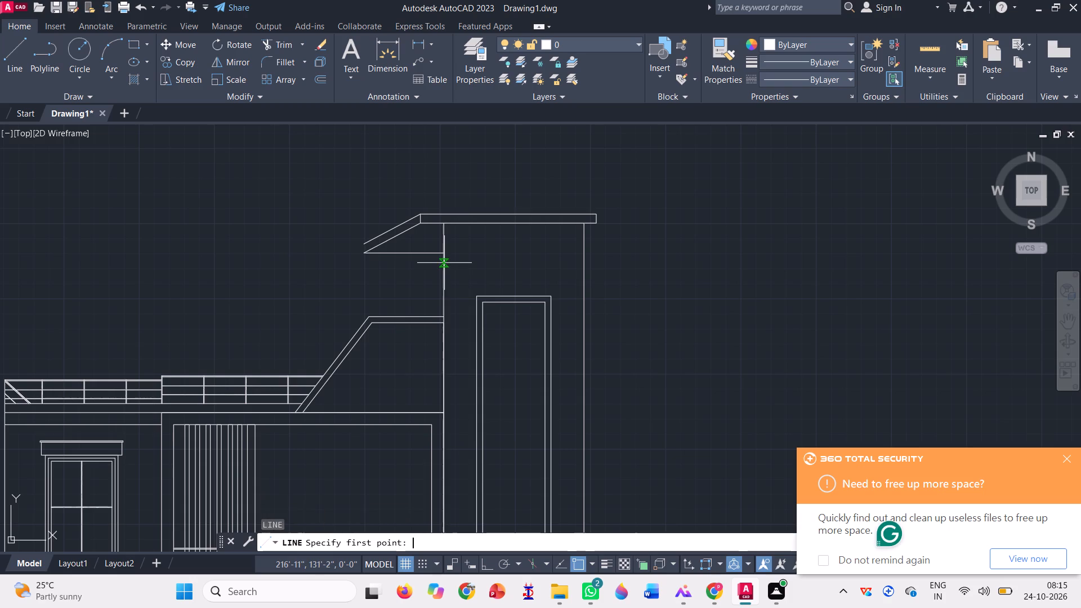
{"action": "scroll", "coordinate": [423, 307], "scroll_direction": "up", "scroll_amount": 2}
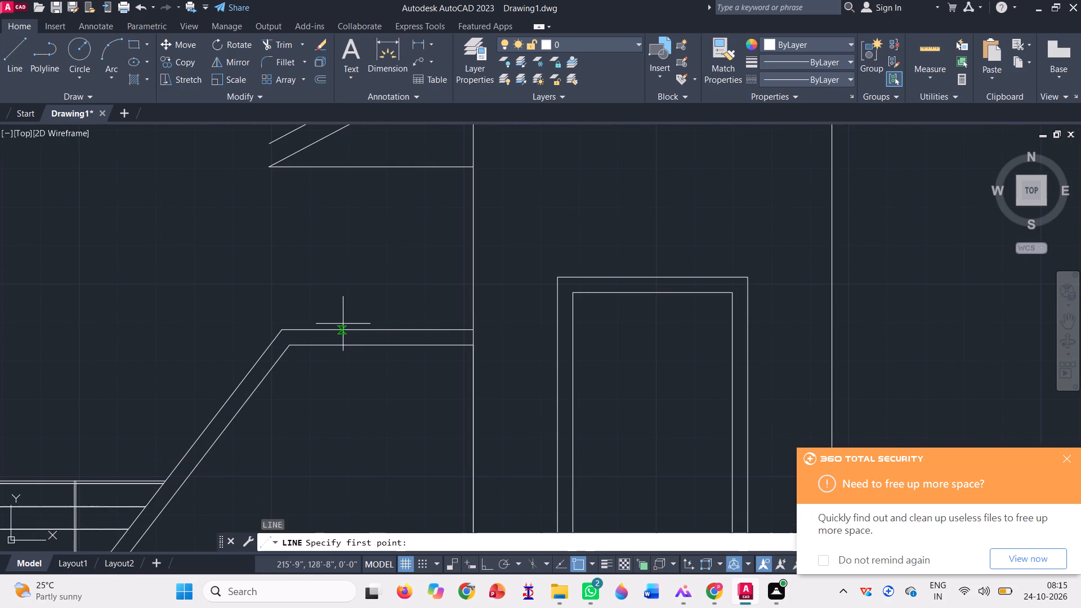
{"action": "left_click", "coordinate": [347, 327]}
{"action": "scroll", "coordinate": [336, 361], "scroll_direction": "down", "scroll_amount": 2}
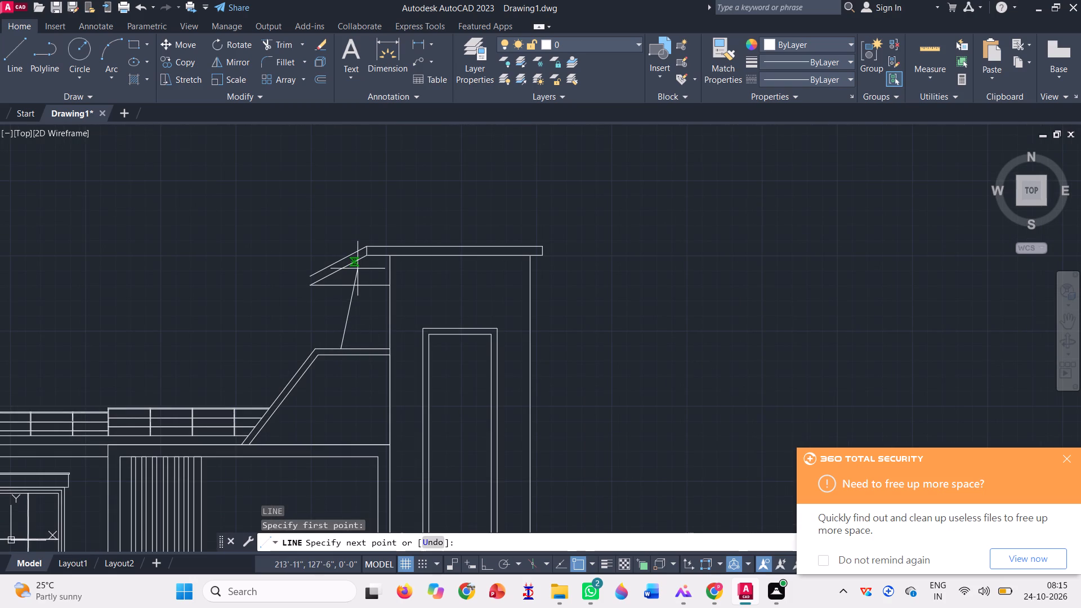
{"action": "key", "text": "F8"}
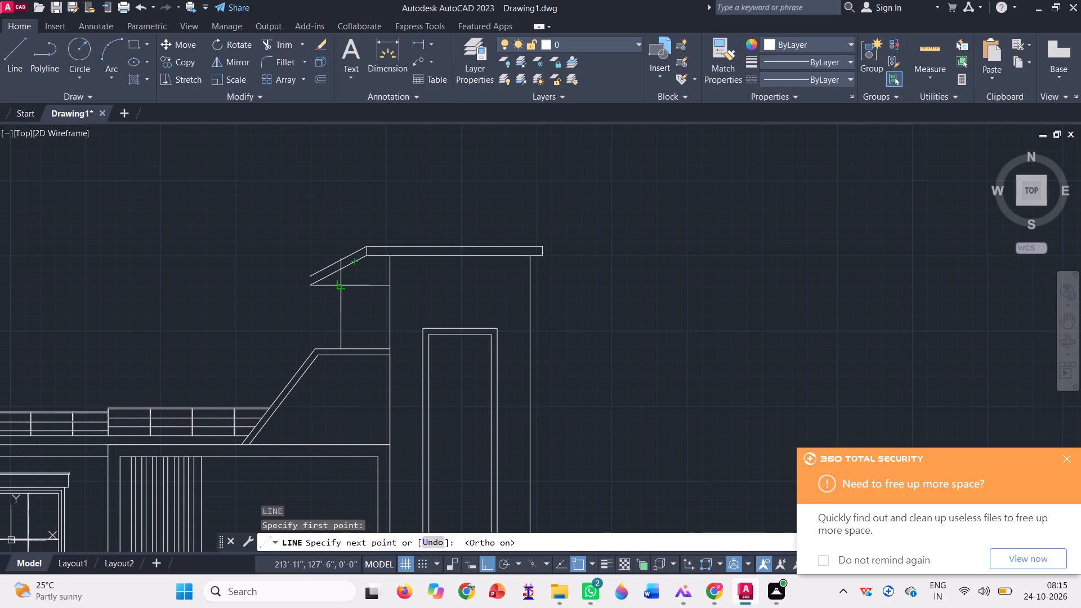
{"action": "scroll", "coordinate": [337, 289], "scroll_direction": "up", "scroll_amount": 1}
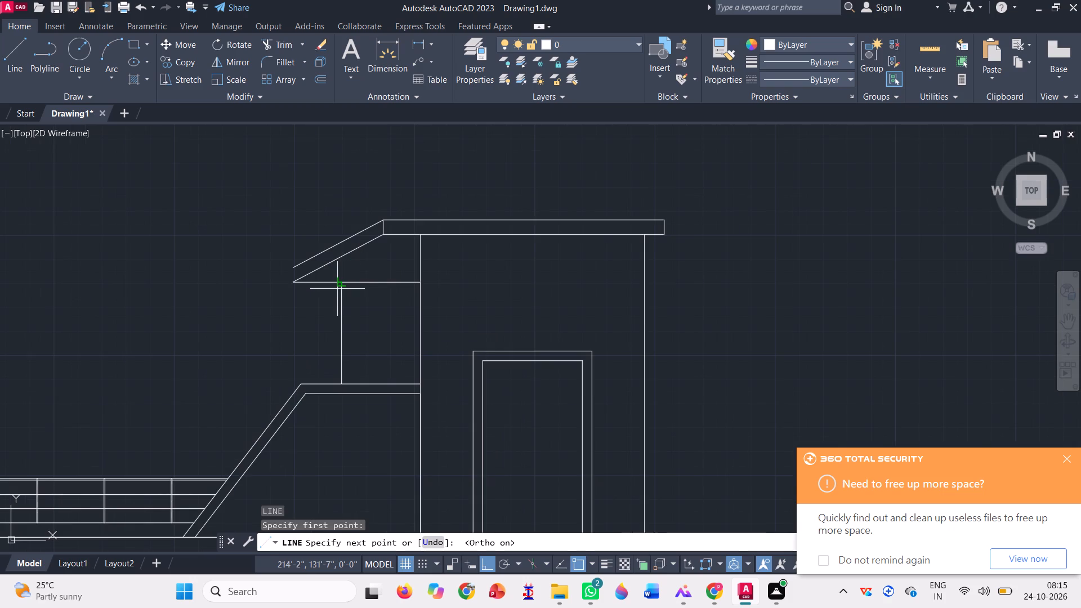
{"action": "left_click", "coordinate": [339, 283]}
{"action": "key", "text": "space"}
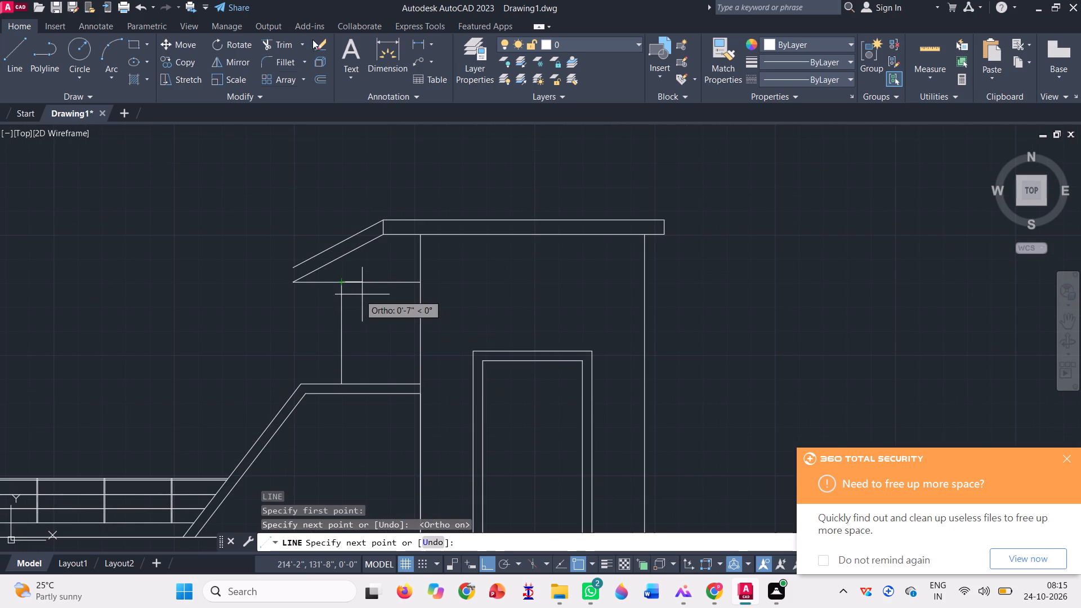
Trim off the horizontal eave line between the new vertical line and the tower's left wall.
{"action": "left_click", "coordinate": [282, 48]}
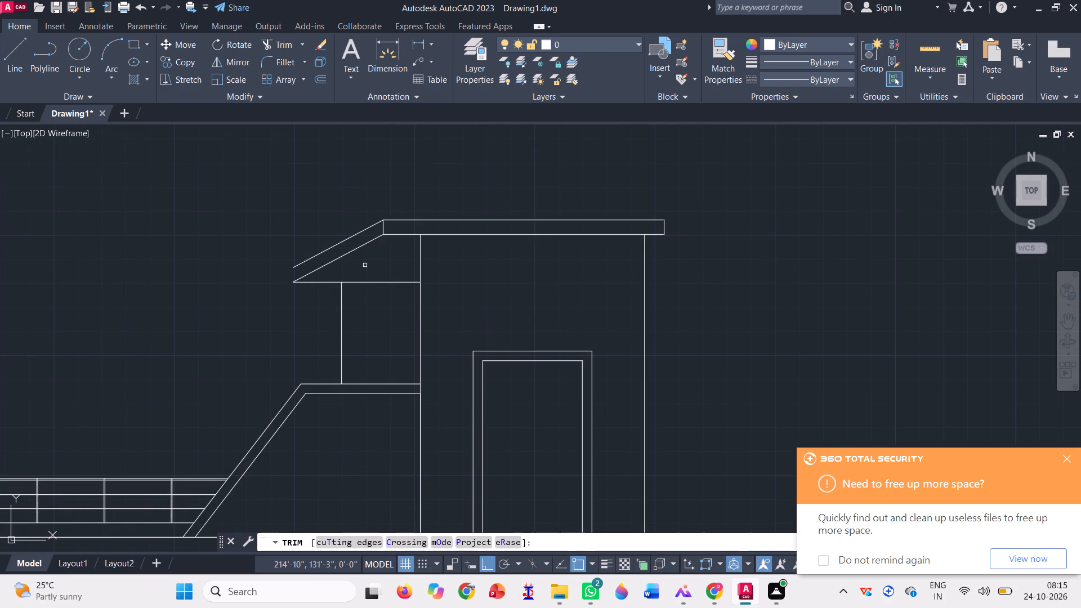
{"action": "left_click", "coordinate": [374, 285]}
{"action": "left_click", "coordinate": [378, 270]}
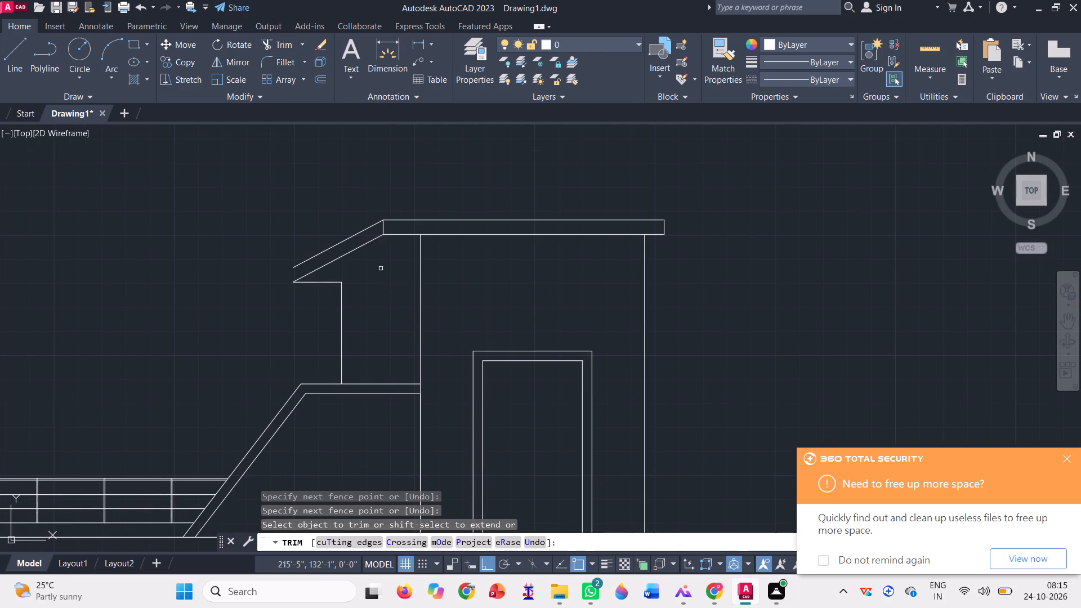
{"action": "key", "text": "grave"}
{"action": "key", "text": "Escape"}
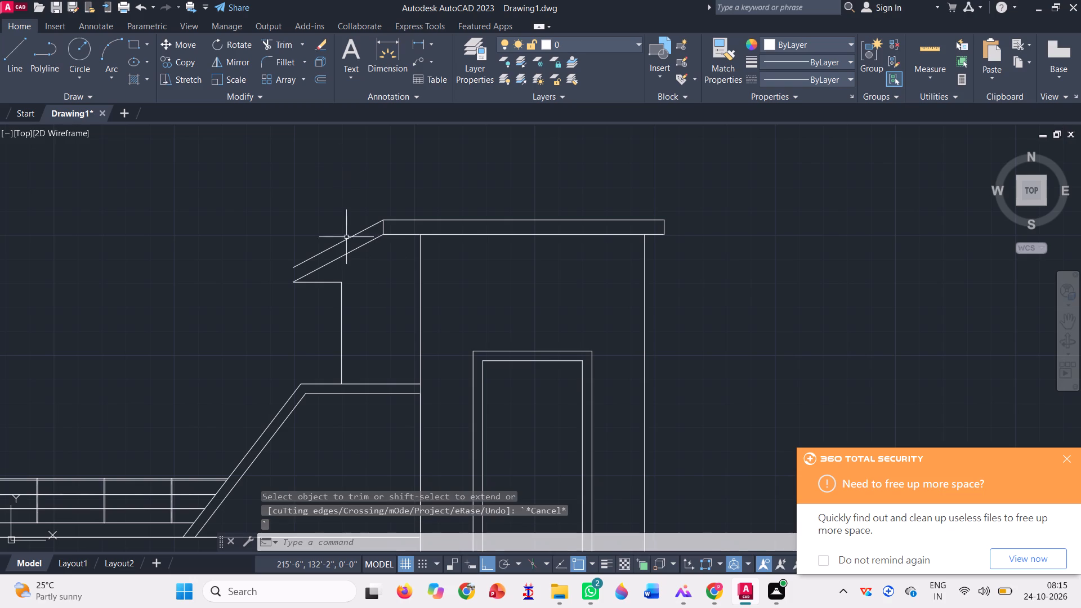
Copy the lower sloped eave line from its outer end to the top of the vertical line under the eave.
{"action": "key", "text": "c"}
{"action": "key", "text": "o"}
{"action": "key", "text": "space"}
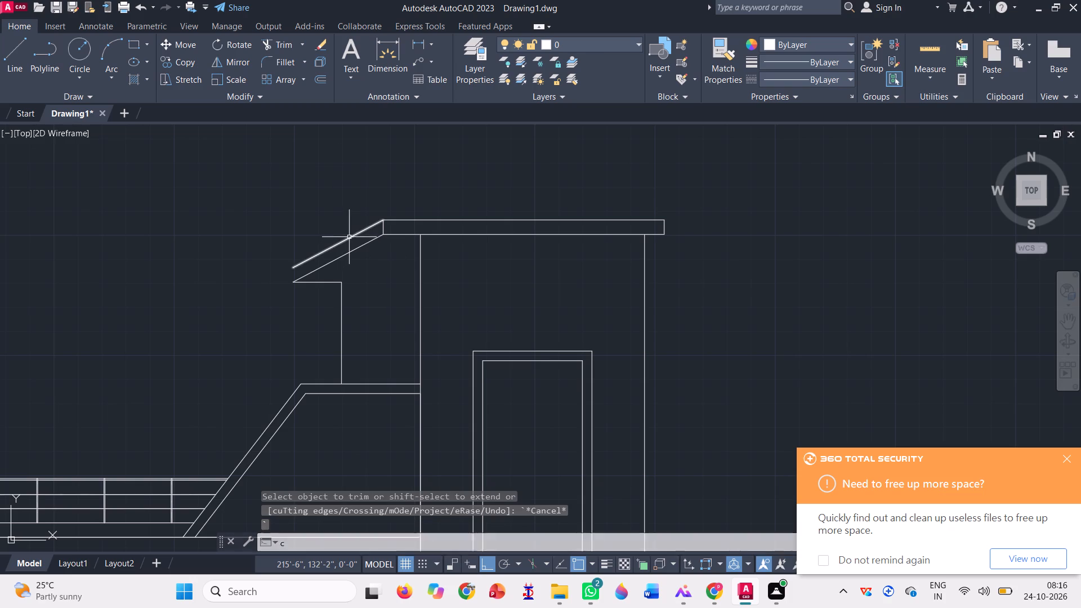
{"action": "left_click", "coordinate": [349, 253]}
{"action": "key", "text": "space"}
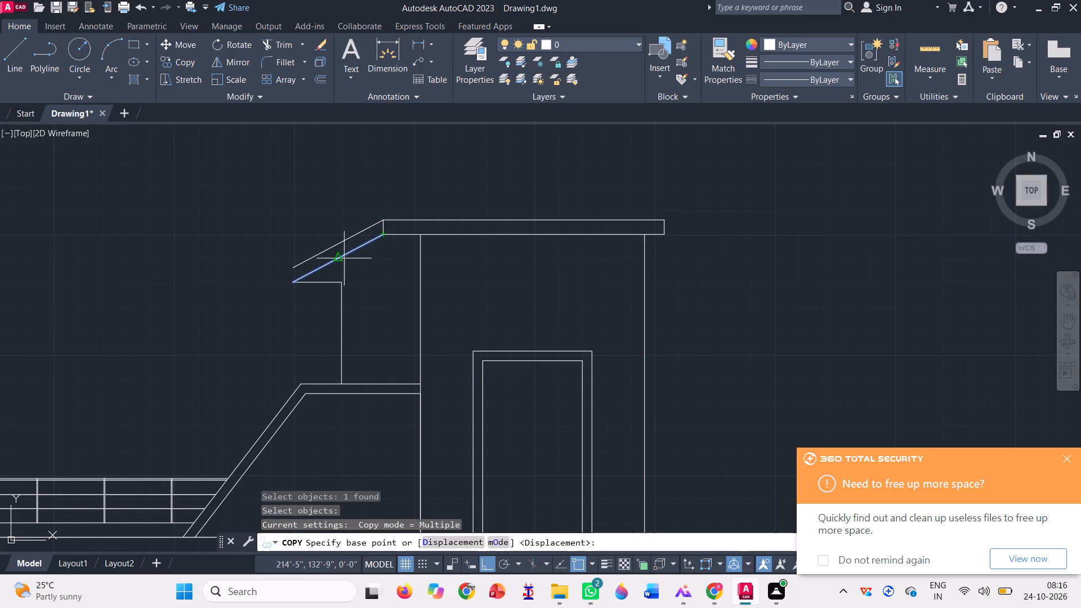
{"action": "scroll", "coordinate": [294, 278], "scroll_direction": "up", "scroll_amount": 2}
{"action": "left_click", "coordinate": [291, 290]}
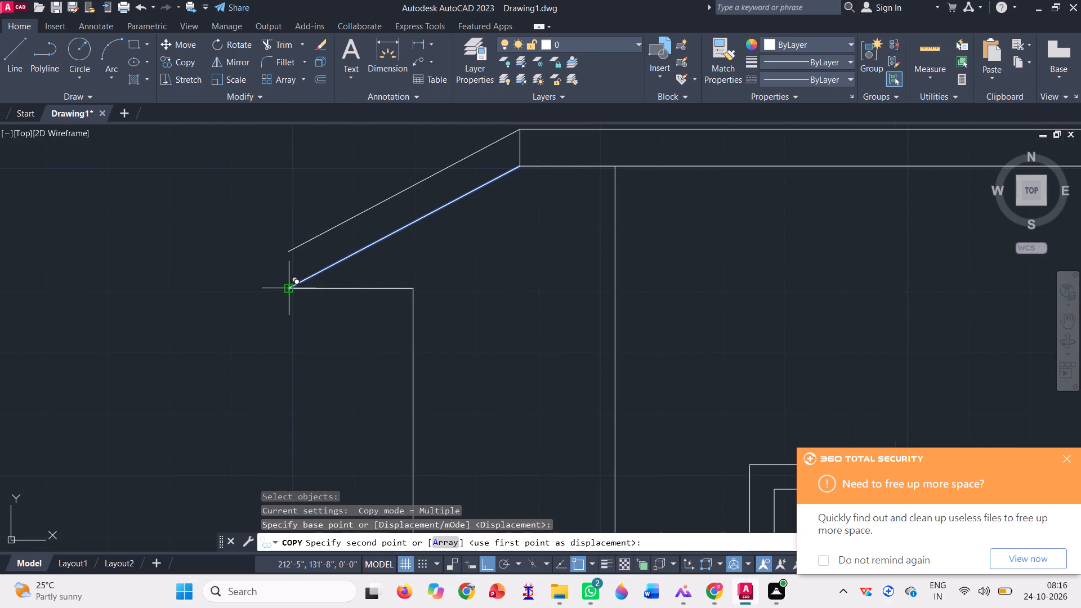
{"action": "left_click", "coordinate": [412, 290]}
{"action": "scroll", "coordinate": [265, 248], "scroll_direction": "down", "scroll_amount": 1}
{"action": "key", "text": "space"}
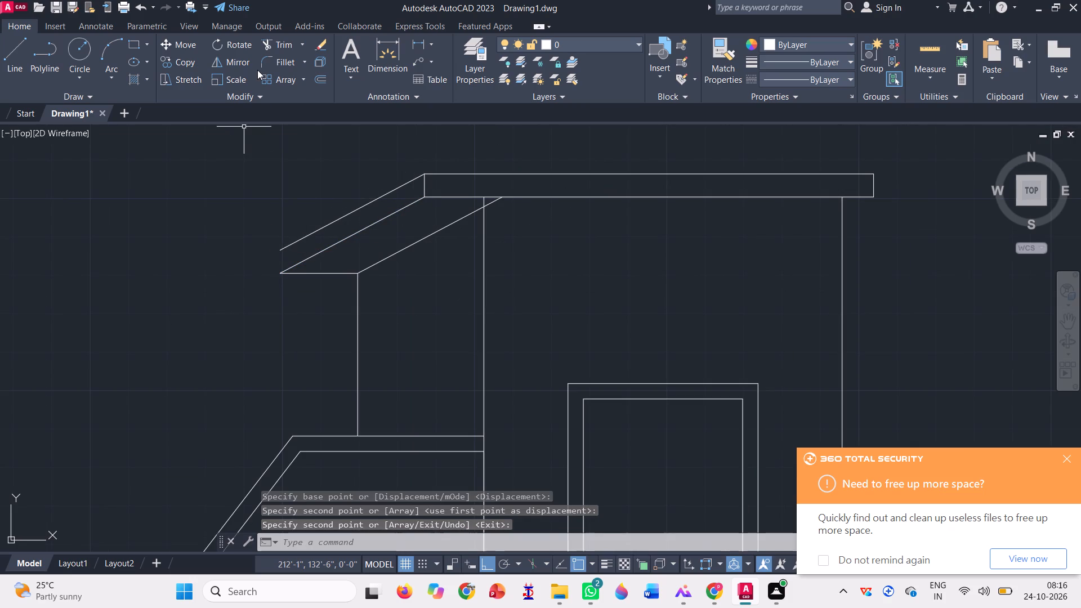
Move the copied sloped line so its upper end meets the top of the tower's left wall line.
{"action": "left_click", "coordinate": [173, 44]}
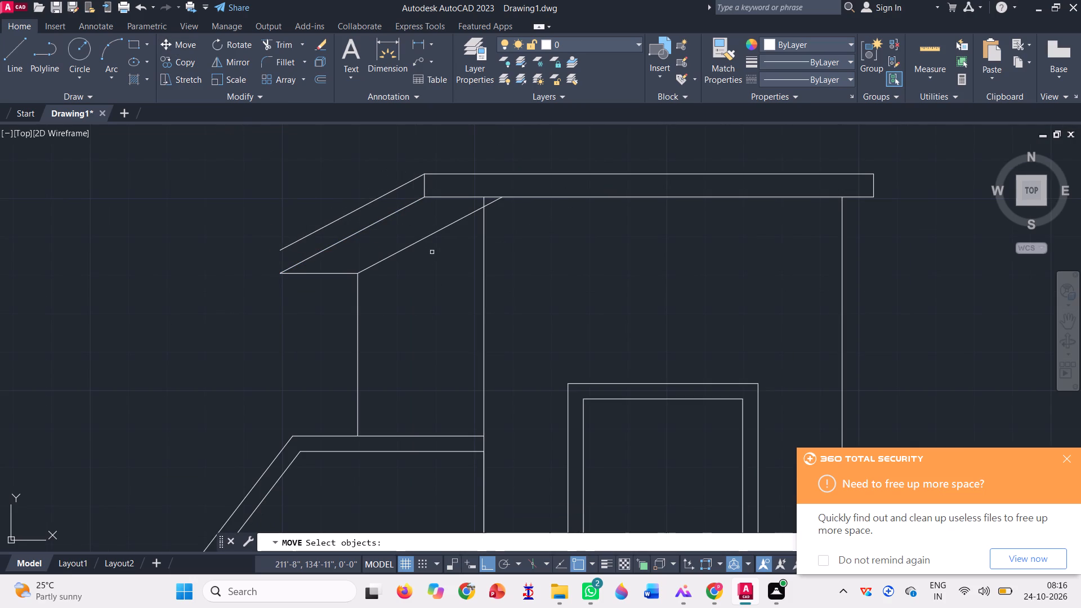
{"action": "left_click", "coordinate": [432, 252]}
{"action": "left_click", "coordinate": [416, 231]}
{"action": "key", "text": "space"}
{"action": "scroll", "coordinate": [514, 194], "scroll_direction": "up", "scroll_amount": 4}
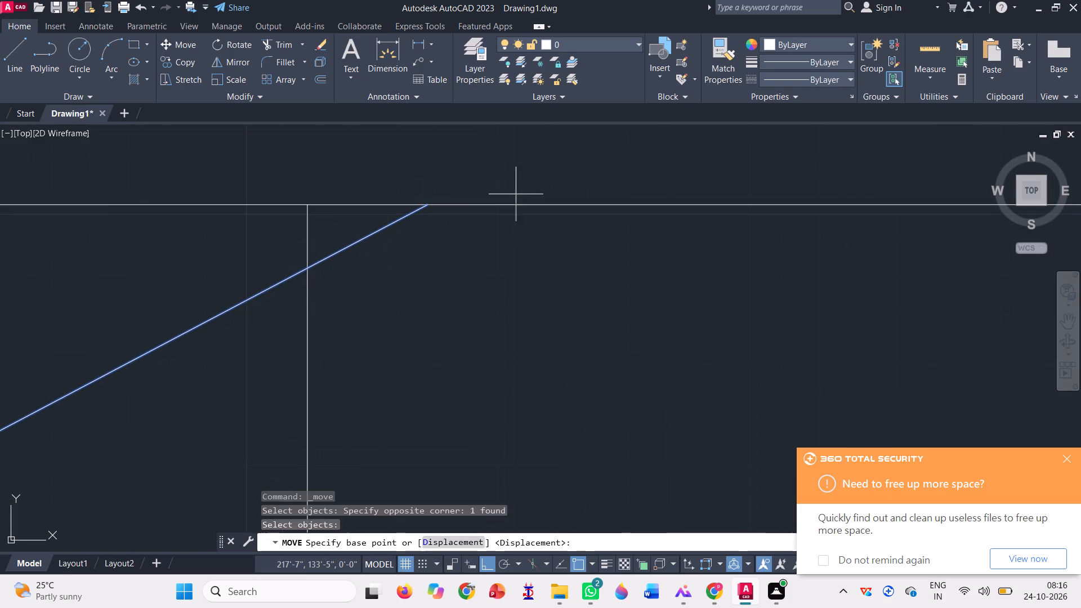
{"action": "left_click", "coordinate": [425, 204]}
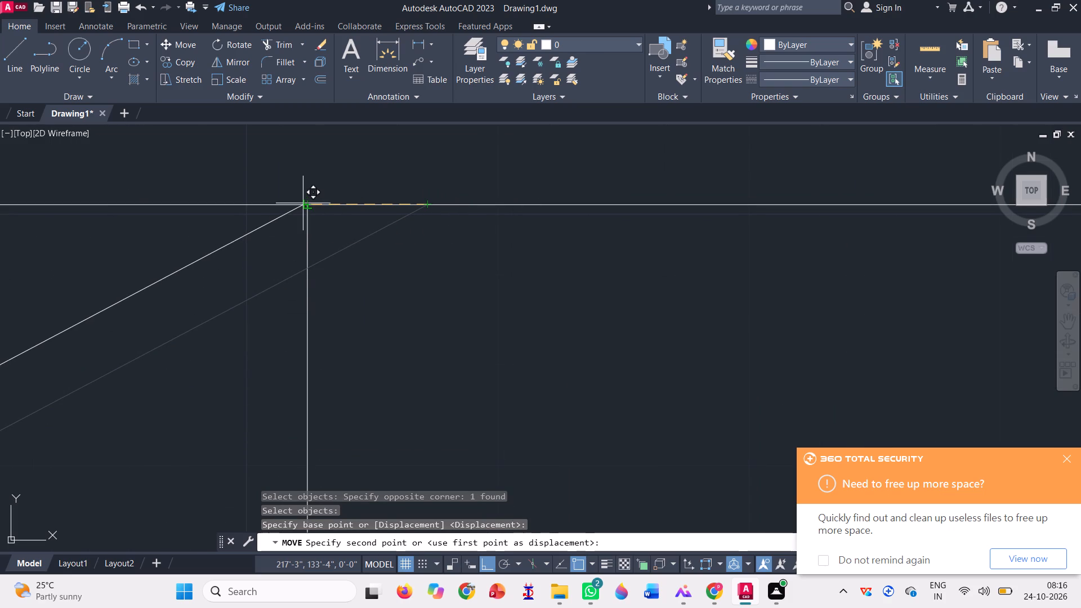
{"action": "left_click", "coordinate": [307, 207]}
{"action": "scroll", "coordinate": [438, 205], "scroll_direction": "down", "scroll_amount": 4}
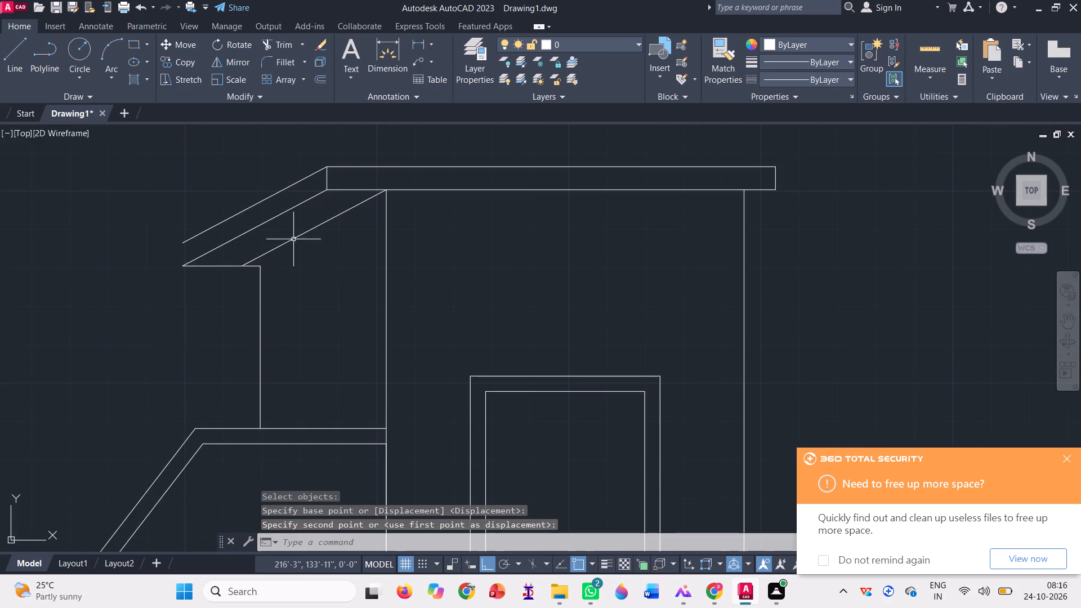
Draw a vertical line from the moved sloped line's lower end down to the top edge of the slanted parapet.
{"action": "key", "text": "l"}
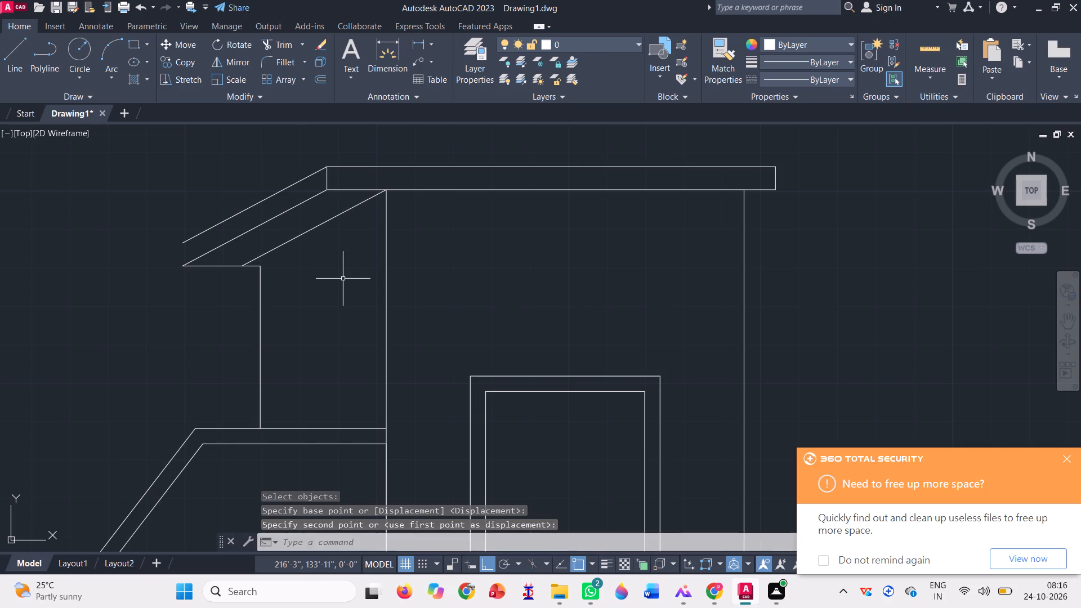
{"action": "key", "text": "Return"}
{"action": "scroll", "coordinate": [283, 254], "scroll_direction": "down", "scroll_amount": 2}
{"action": "scroll", "coordinate": [269, 257], "scroll_direction": "up", "scroll_amount": 3}
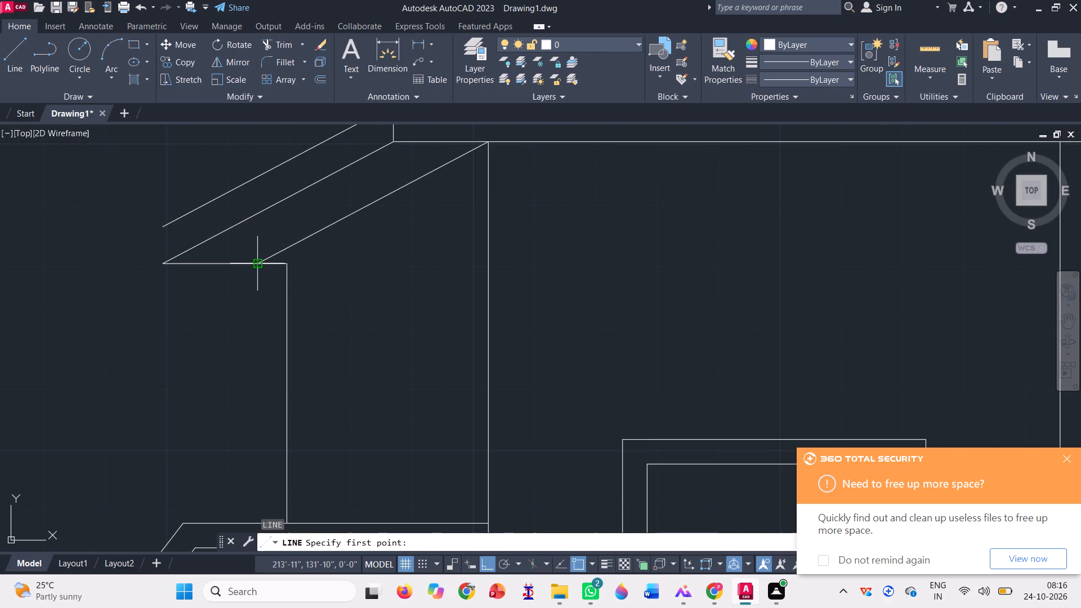
{"action": "left_click", "coordinate": [260, 261]}
{"action": "scroll", "coordinate": [261, 236], "scroll_direction": "down", "scroll_amount": 2}
{"action": "scroll", "coordinate": [257, 333], "scroll_direction": "up", "scroll_amount": 1}
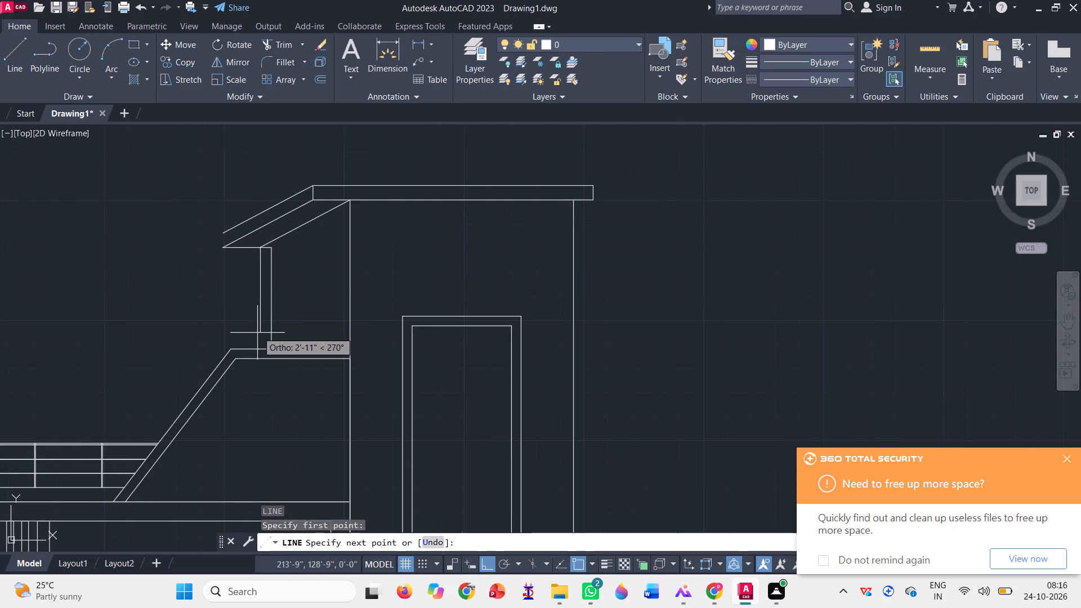
{"action": "scroll", "coordinate": [258, 334], "scroll_direction": "up", "scroll_amount": 2}
{"action": "left_click", "coordinate": [261, 394]}
{"action": "key", "text": "space"}
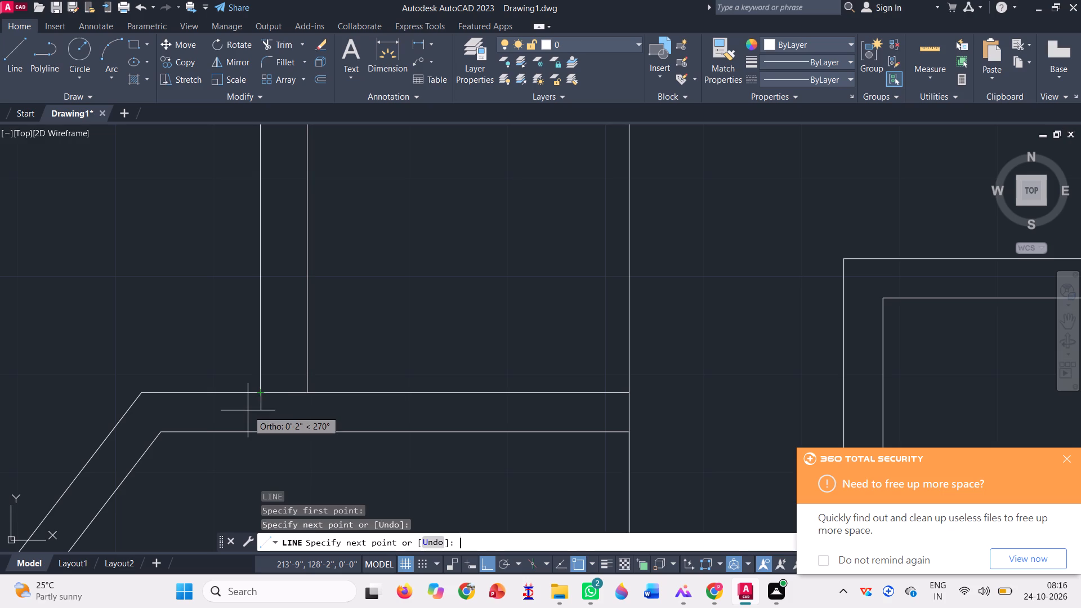
Trim off the earlier vertical line and the horizontal eave stub beyond the new vertical line.
{"action": "scroll", "coordinate": [248, 410], "scroll_direction": "down", "scroll_amount": 2}
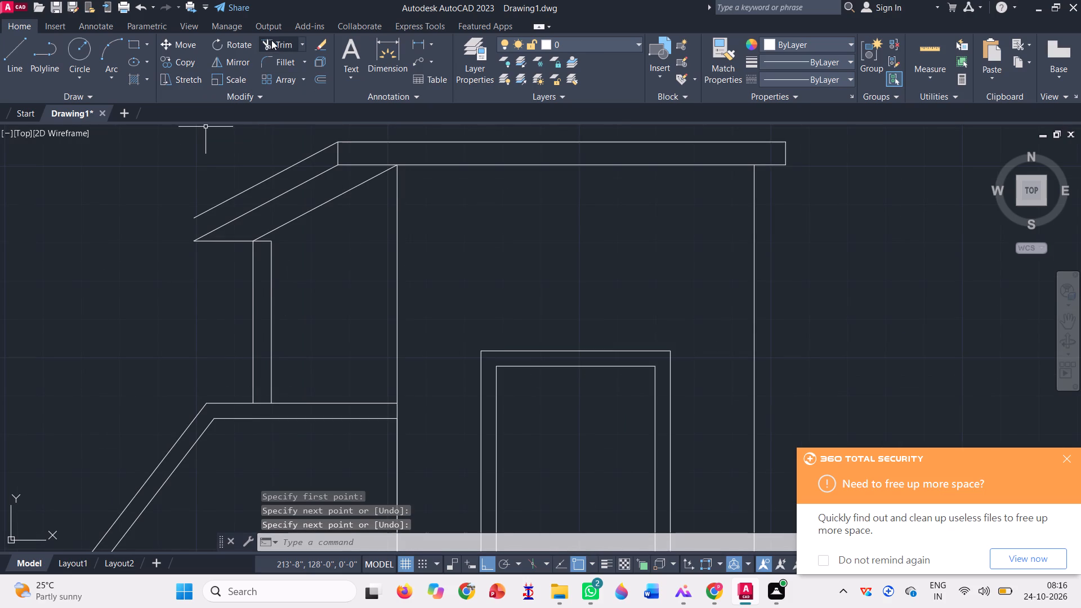
{"action": "left_click", "coordinate": [271, 40]}
{"action": "scroll", "coordinate": [262, 231], "scroll_direction": "up", "scroll_amount": 2}
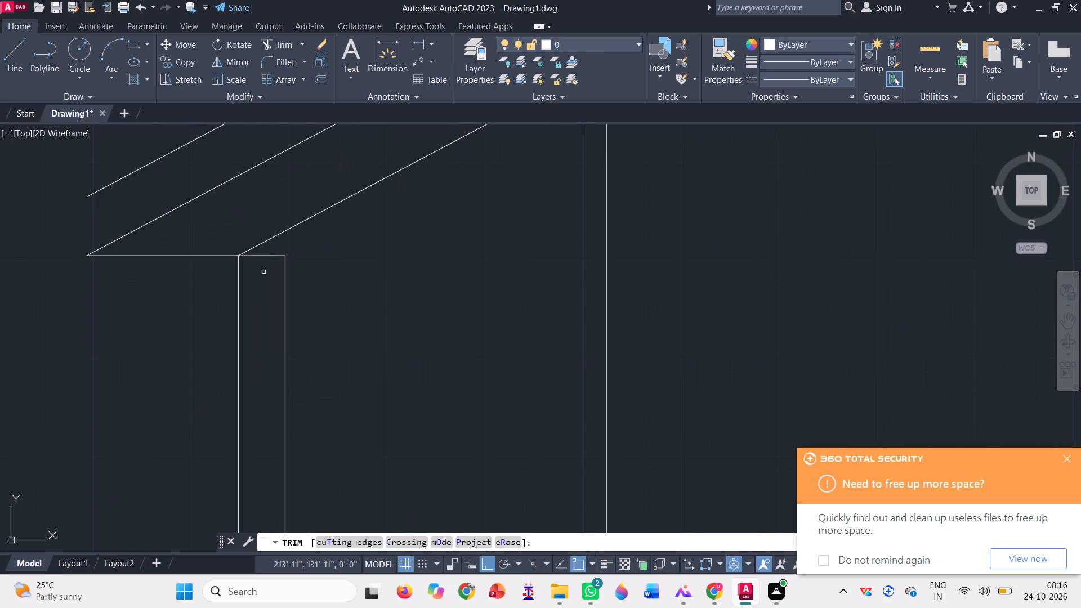
{"action": "left_click", "coordinate": [272, 251]}
{"action": "left_click", "coordinate": [296, 276]}
{"action": "scroll", "coordinate": [317, 294], "scroll_direction": "down", "scroll_amount": 2}
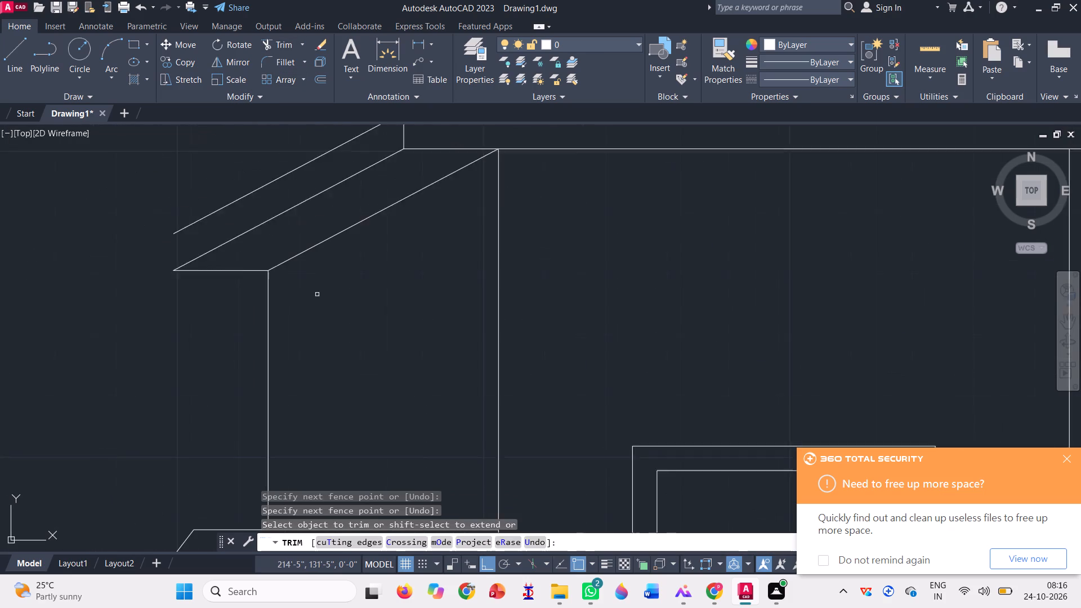
{"action": "key", "text": "space"}
Draw a vertical line joining the outer ends of the lower and upper sloped eave lines.
{"action": "scroll", "coordinate": [233, 221], "scroll_direction": "down", "scroll_amount": 1}
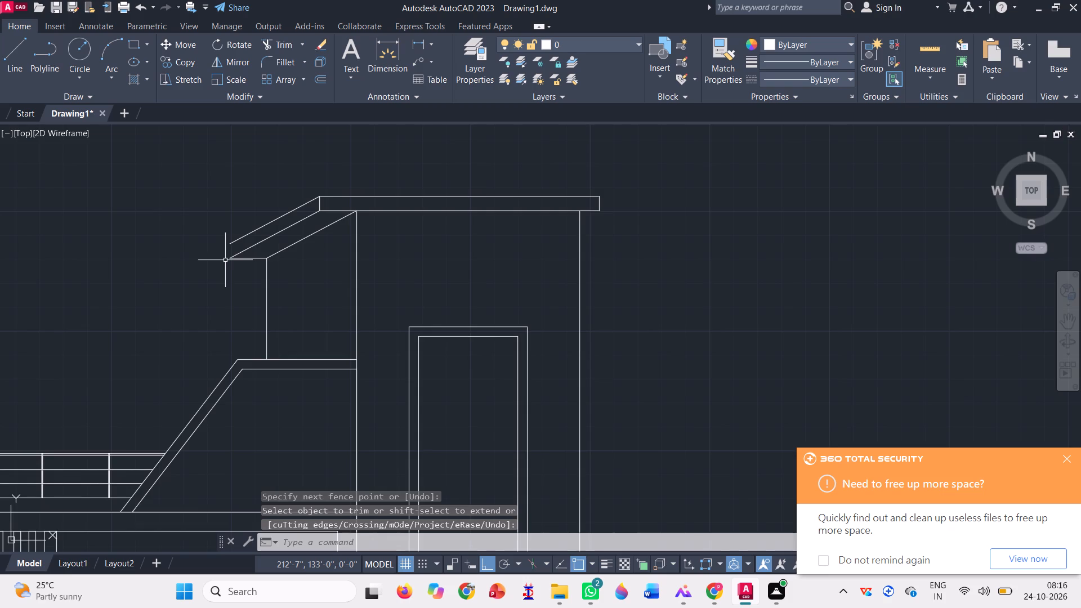
{"action": "scroll", "coordinate": [226, 260], "scroll_direction": "up", "scroll_amount": 1}
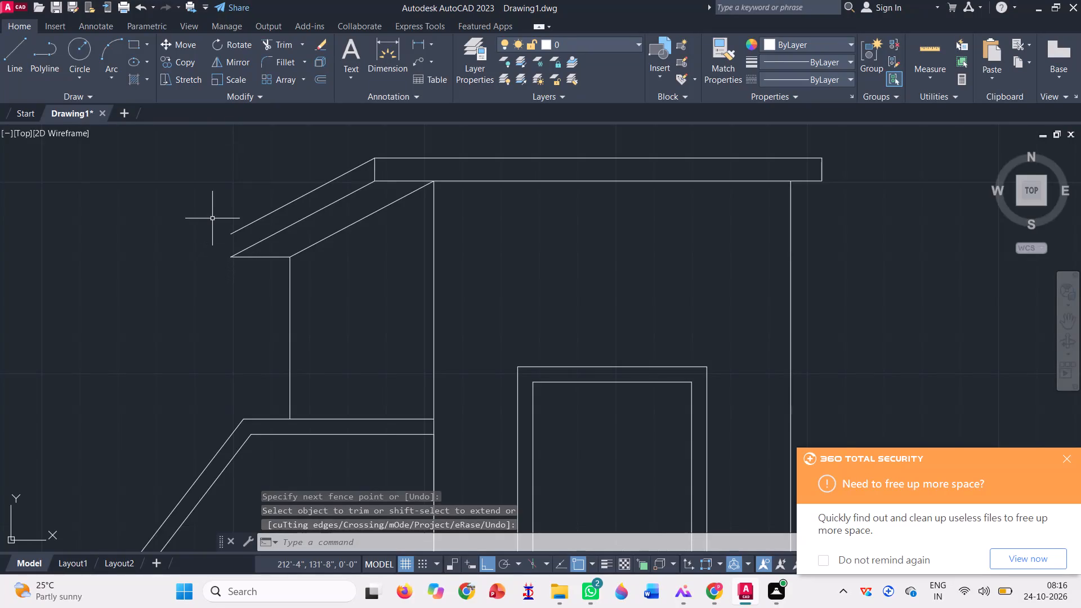
{"action": "key", "text": "l"}
{"action": "key", "text": "Return"}
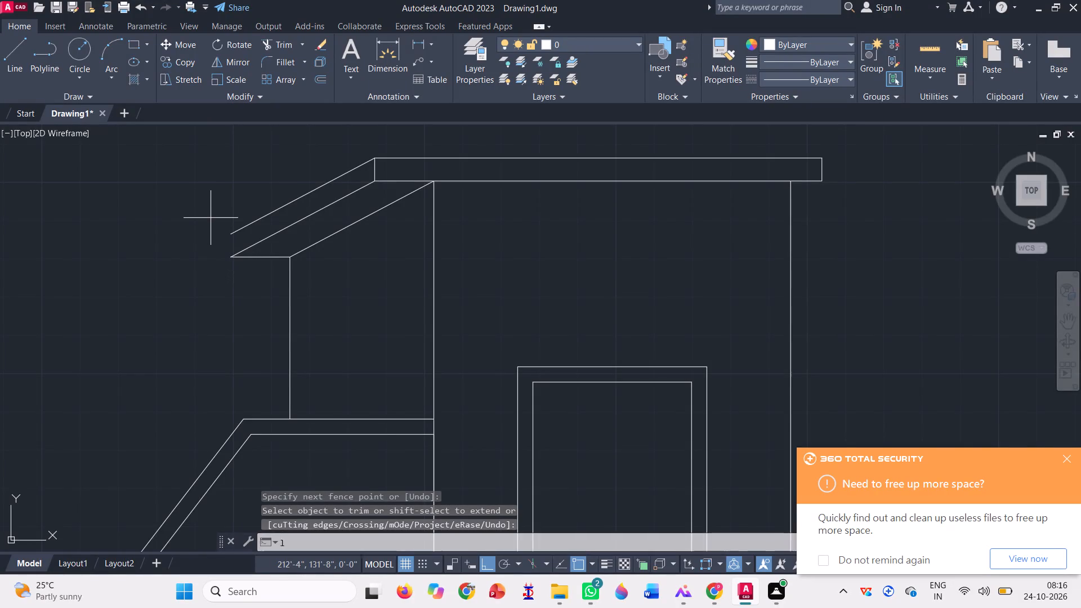
{"action": "scroll", "coordinate": [216, 245], "scroll_direction": "up", "scroll_amount": 3}
{"action": "left_click", "coordinate": [269, 292]}
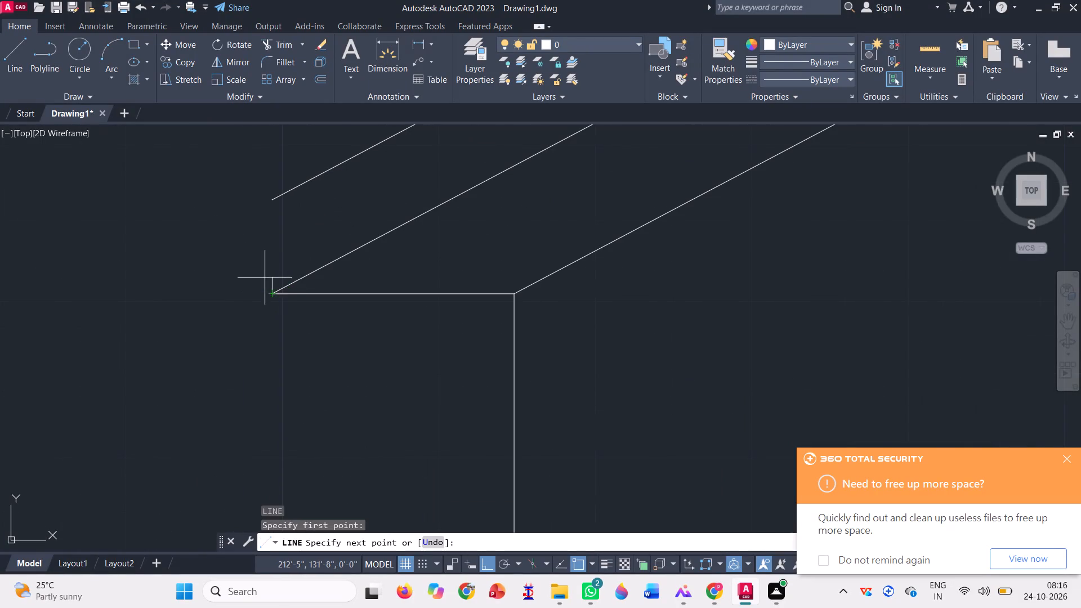
{"action": "scroll", "coordinate": [211, 233], "scroll_direction": "down", "scroll_amount": 2}
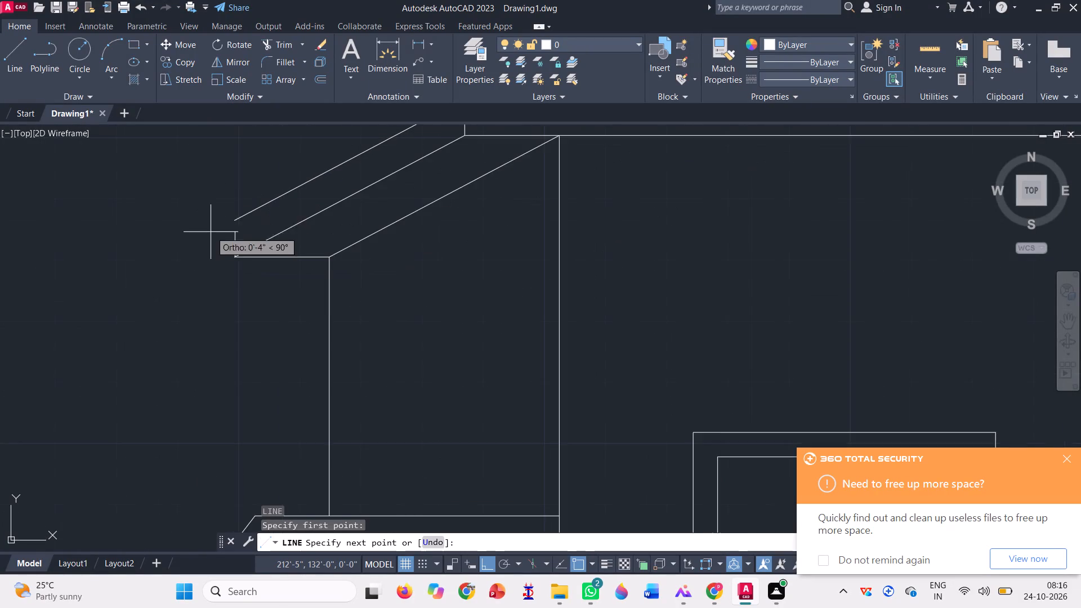
{"action": "scroll", "coordinate": [217, 214], "scroll_direction": "down", "scroll_amount": 1}
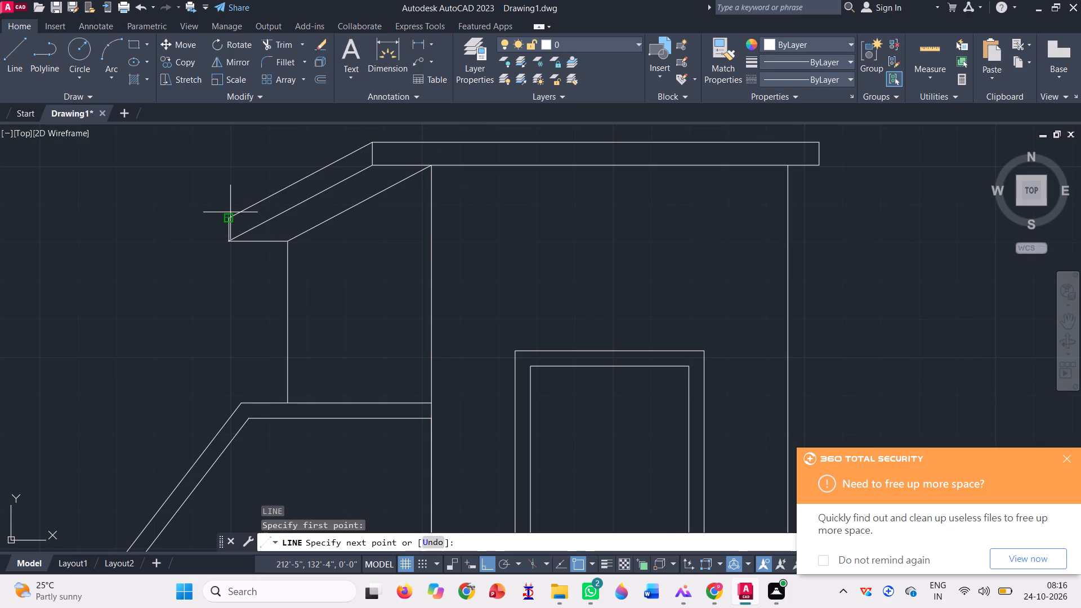
{"action": "left_click", "coordinate": [227, 216]}
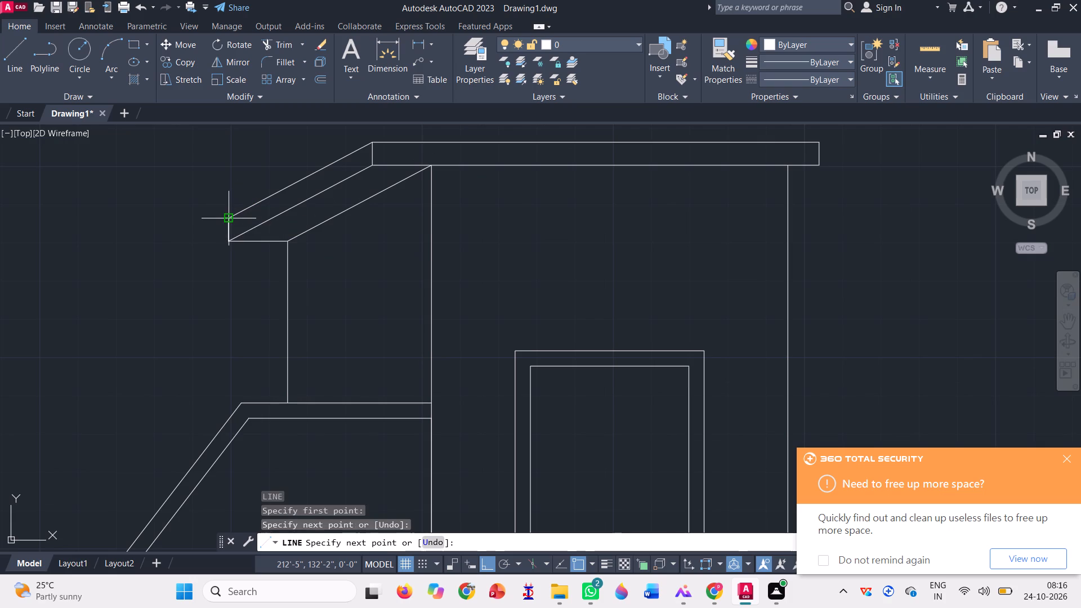
{"action": "key", "text": "space"}
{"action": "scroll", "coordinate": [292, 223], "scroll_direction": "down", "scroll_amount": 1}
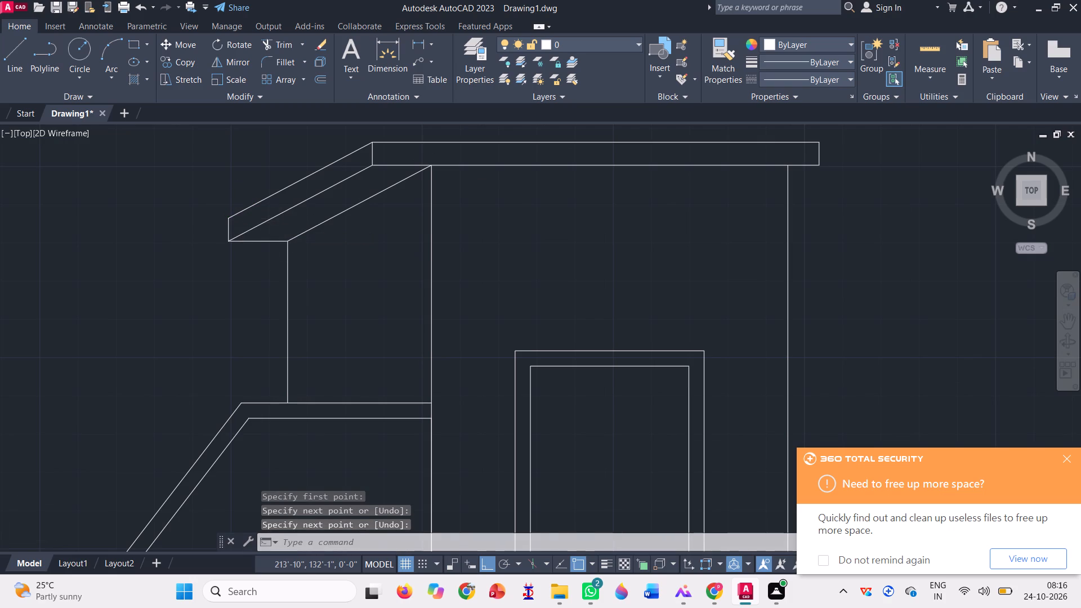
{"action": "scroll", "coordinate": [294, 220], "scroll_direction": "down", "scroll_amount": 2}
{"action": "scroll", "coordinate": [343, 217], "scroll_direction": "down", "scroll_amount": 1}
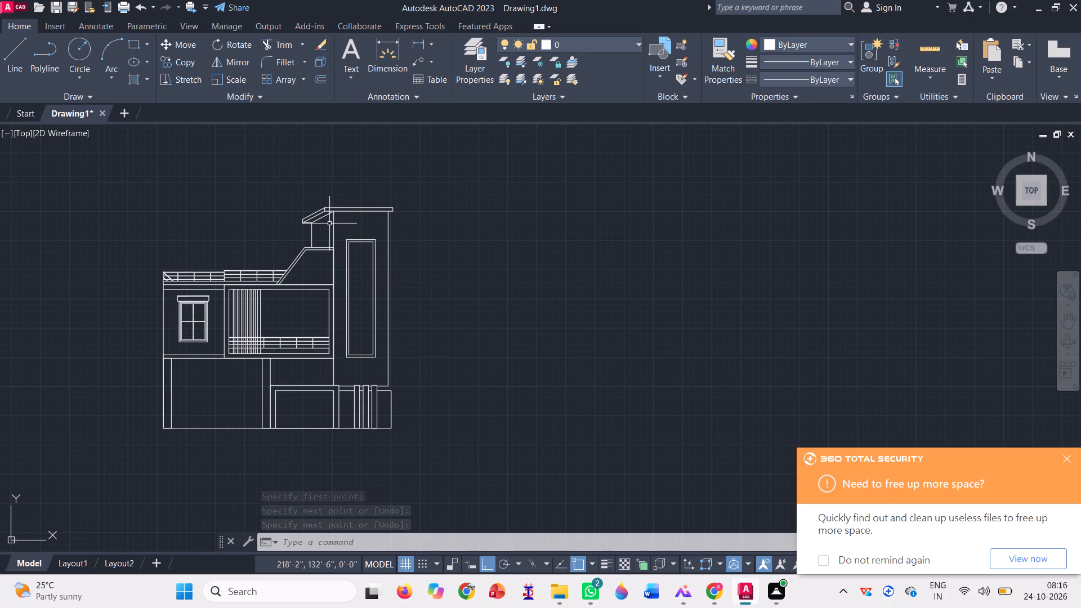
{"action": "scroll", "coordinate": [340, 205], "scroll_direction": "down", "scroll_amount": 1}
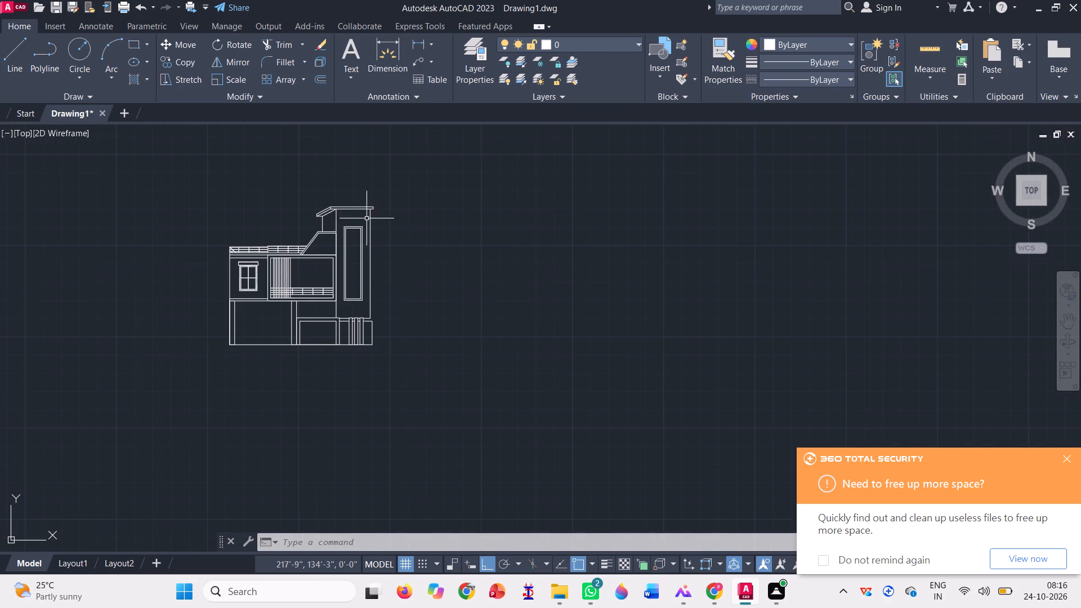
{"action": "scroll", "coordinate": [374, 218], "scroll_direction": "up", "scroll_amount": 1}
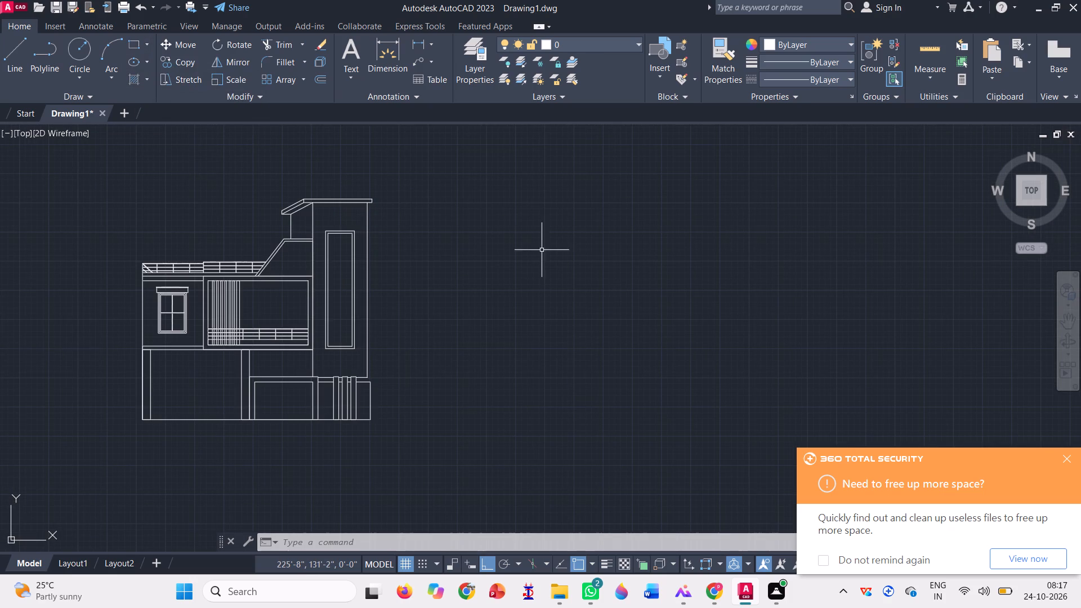
Draw a horizontal line about 20'-5" long from the roof railing's bottom end at the sloped wall, crossing past the tower.
{"action": "key", "text": "l"}
{"action": "key", "text": "Return"}
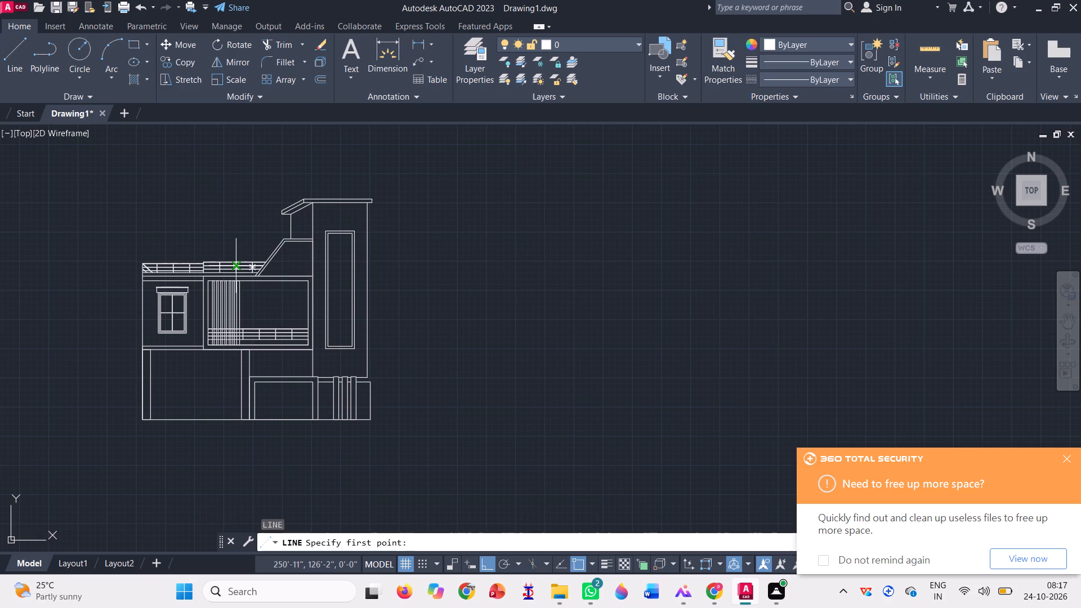
{"action": "scroll", "coordinate": [351, 283], "scroll_direction": "up", "scroll_amount": 1}
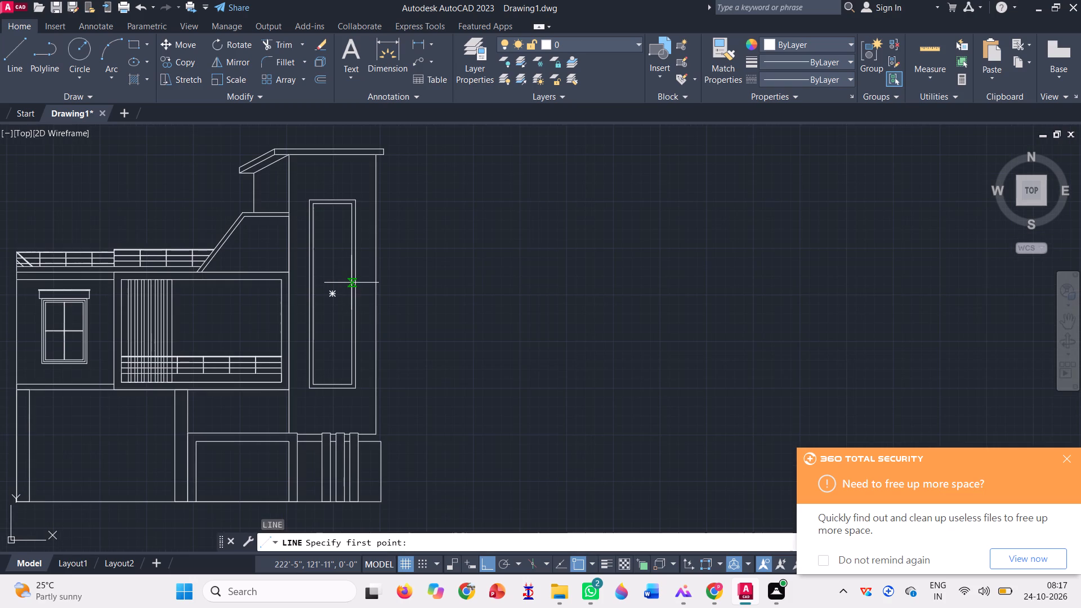
{"action": "scroll", "coordinate": [345, 262], "scroll_direction": "up", "scroll_amount": 2}
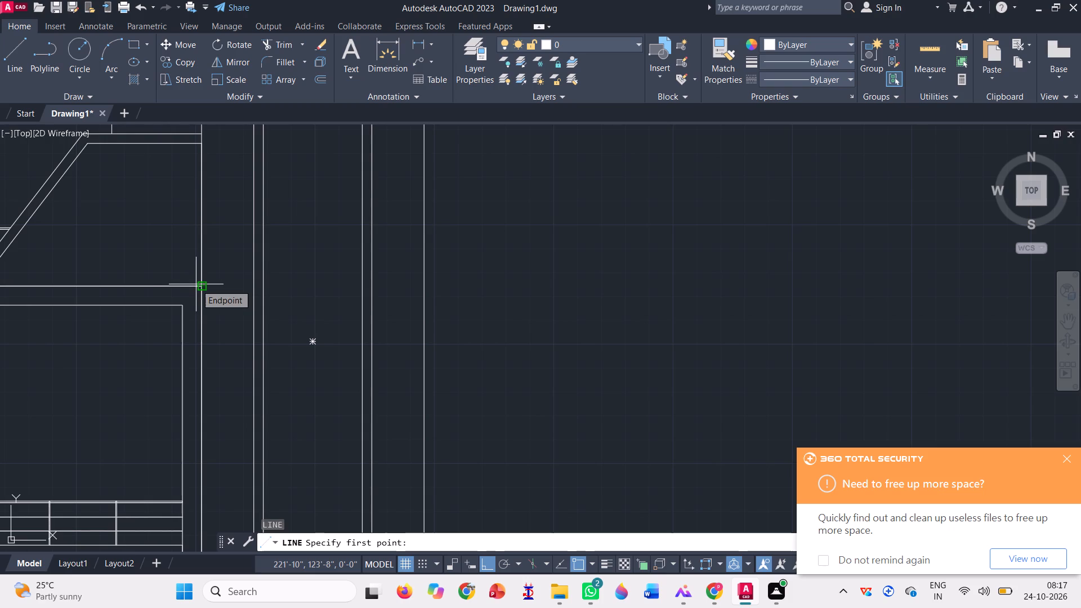
{"action": "scroll", "coordinate": [291, 274], "scroll_direction": "down", "scroll_amount": 2}
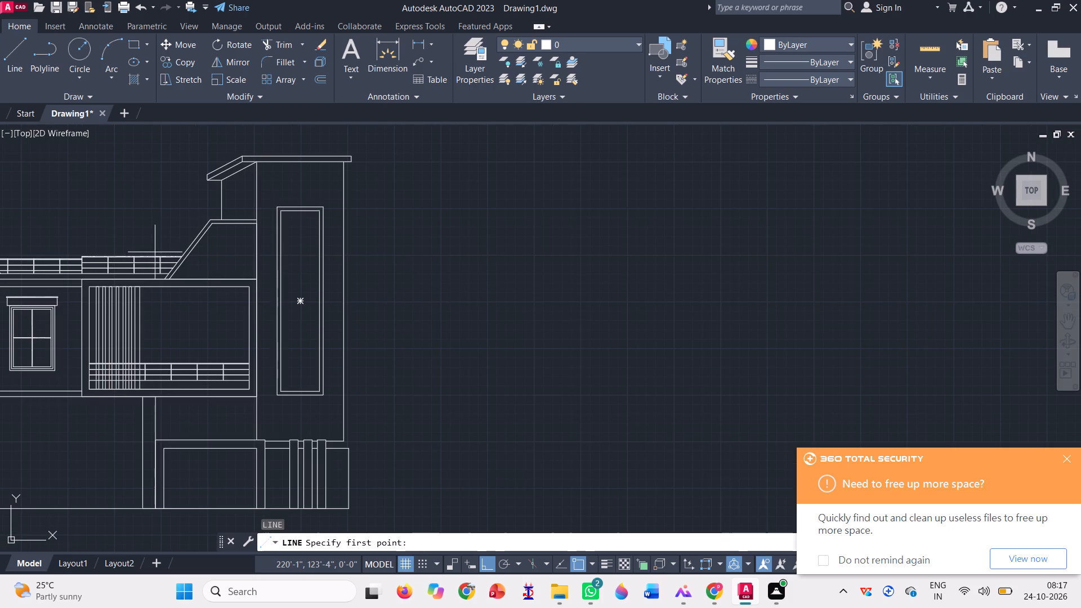
{"action": "scroll", "coordinate": [157, 274], "scroll_direction": "up", "scroll_amount": 3}
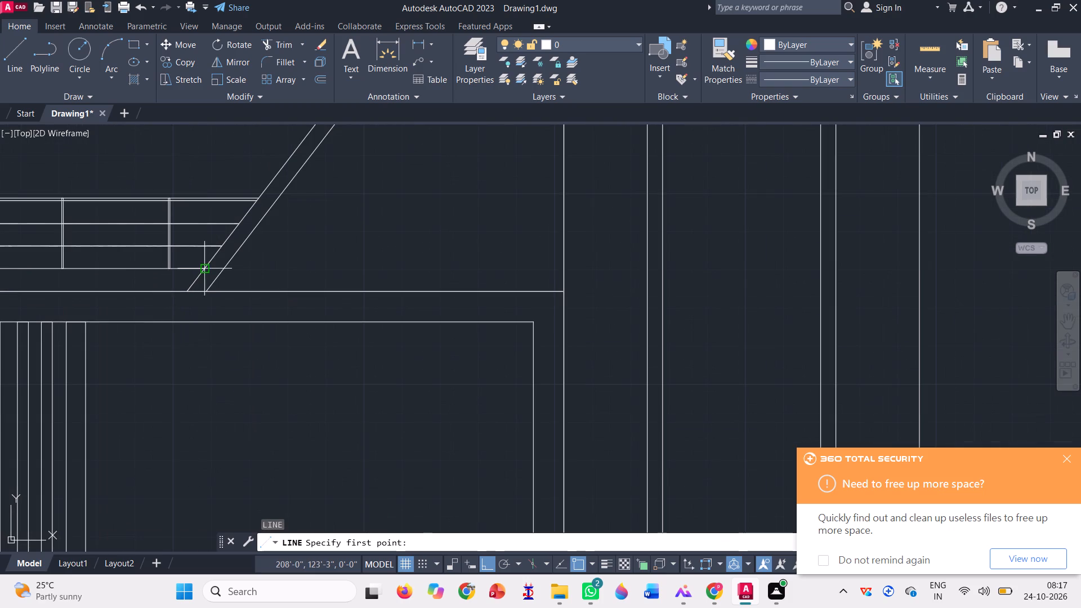
{"action": "left_click_drag", "start_coordinate": [203, 269], "coordinate": [212, 275]}
{"action": "scroll", "coordinate": [181, 288], "scroll_direction": "down", "scroll_amount": 2}
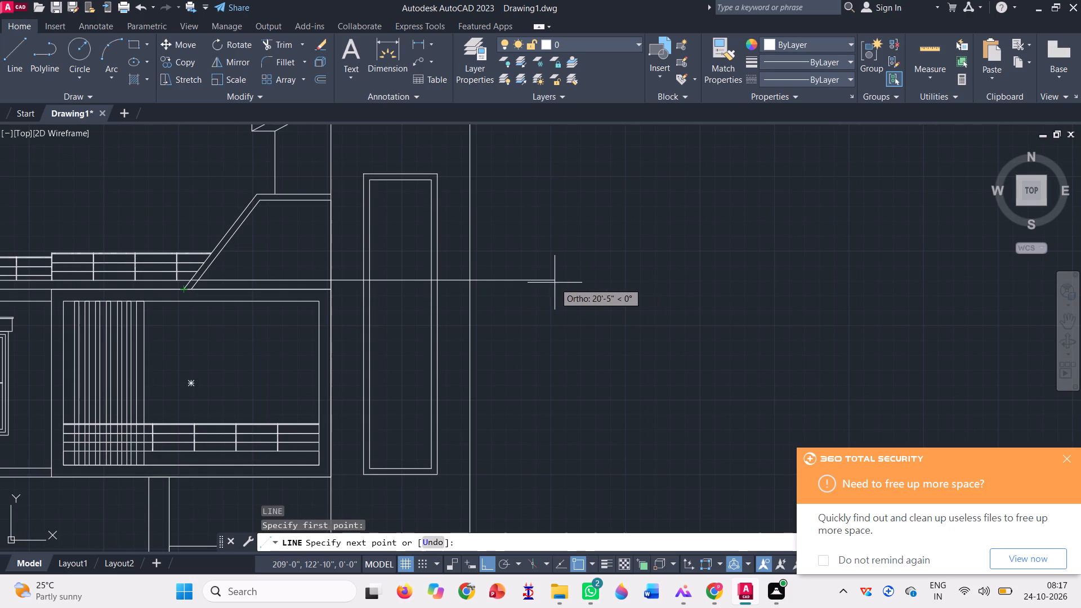
{"action": "left_click", "coordinate": [554, 283]}
{"action": "key", "text": "space"}
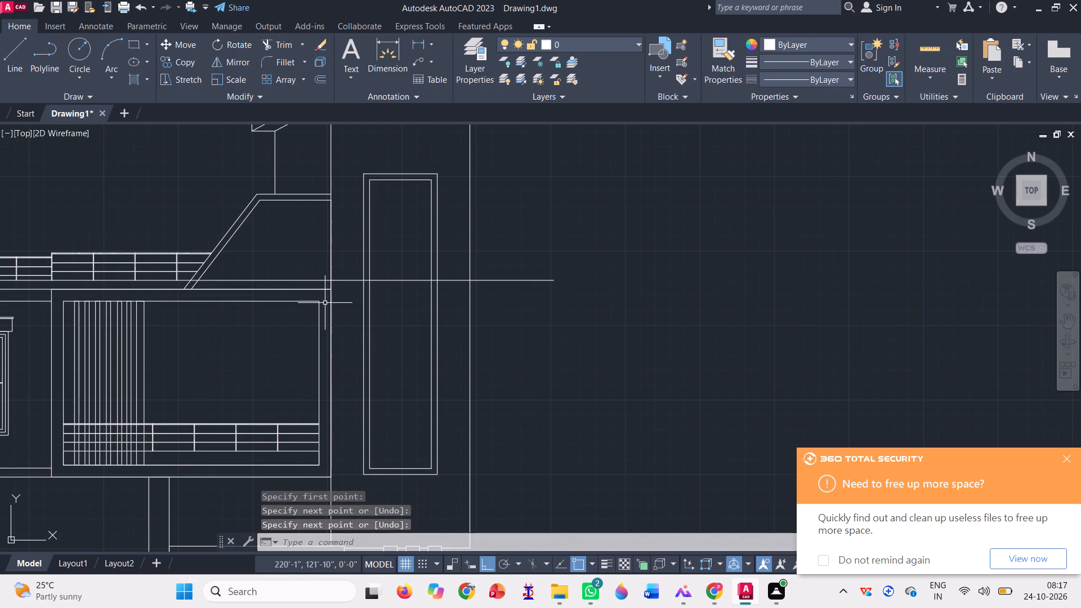
Draw a horizontal line about 13'-5" long from the balcony opening's upper-right corner past the tower's outer edge.
{"action": "key", "text": "l"}
{"action": "key", "text": "Return"}
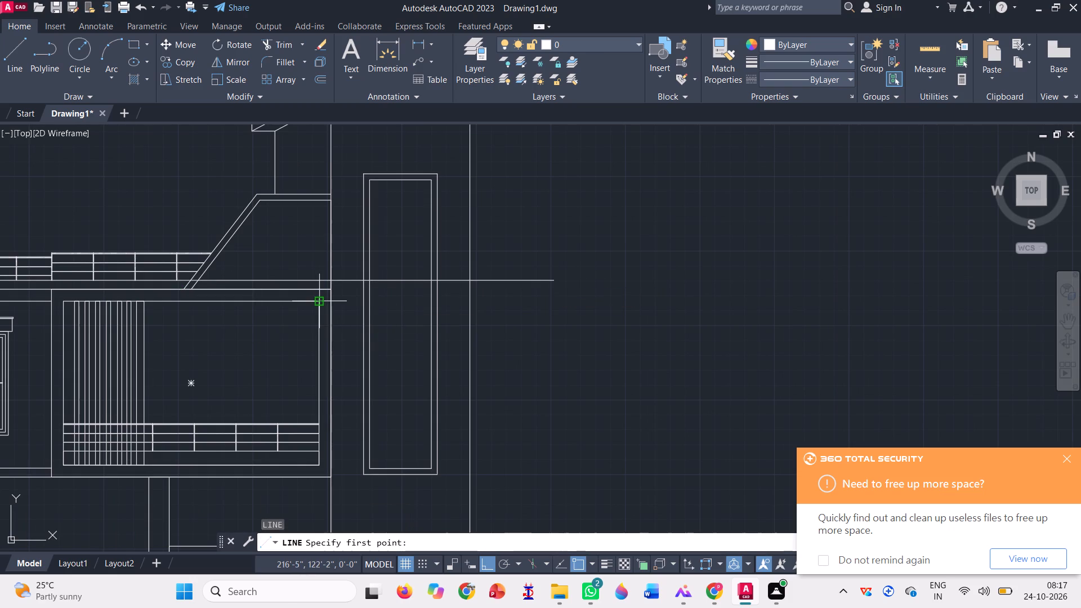
{"action": "left_click", "coordinate": [319, 299]}
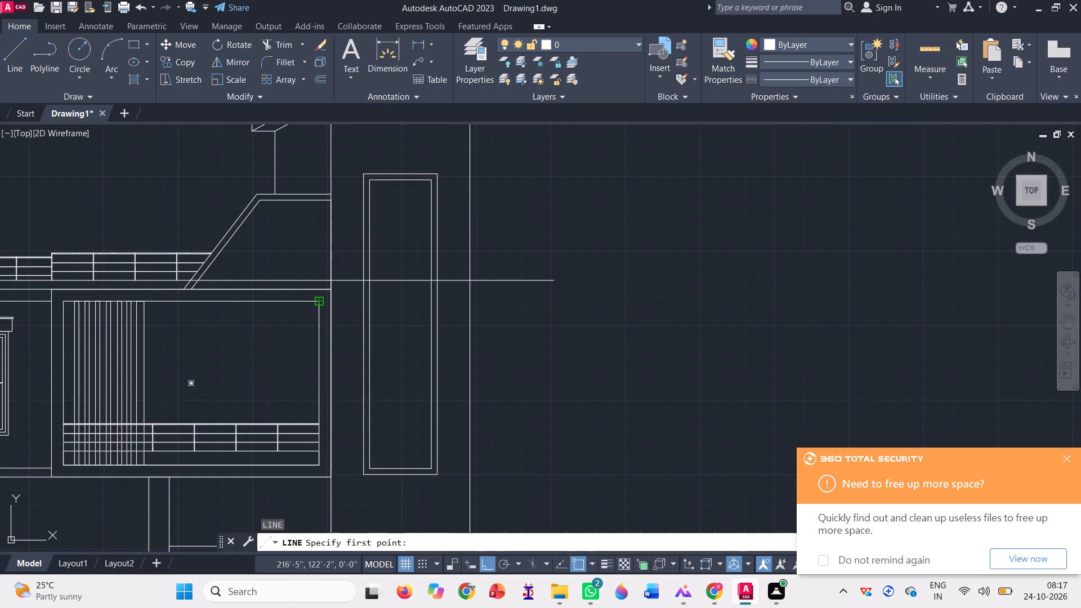
{"action": "left_click", "coordinate": [559, 302]}
{"action": "key", "text": "space"}
Draw a horizontal line from the balcony floor slab's bottom corner at the tower past the tower's outer edge.
{"action": "scroll", "coordinate": [432, 263], "scroll_direction": "down", "scroll_amount": 1}
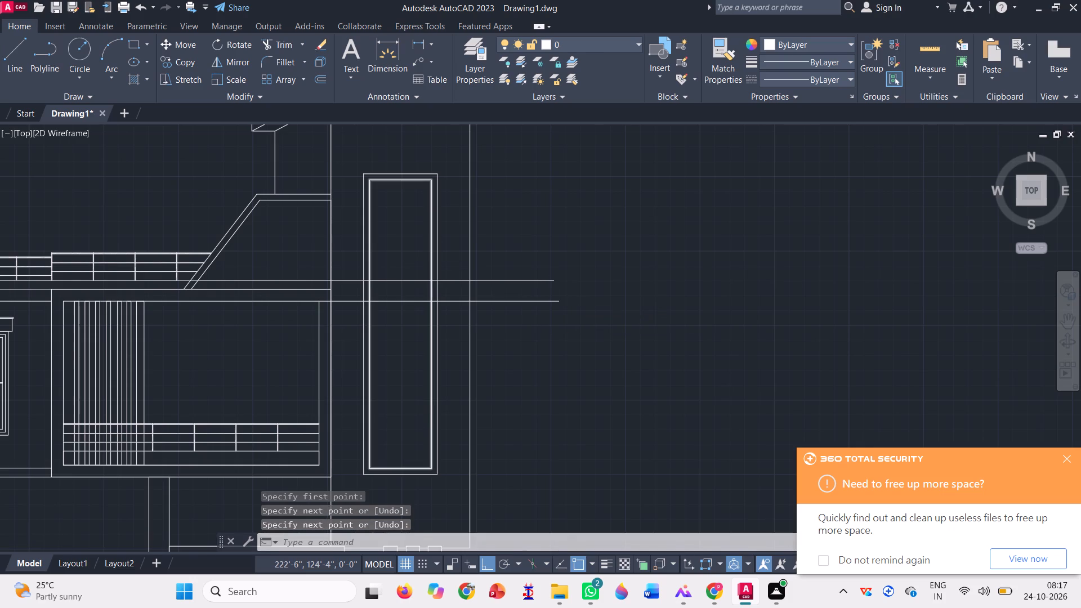
{"action": "scroll", "coordinate": [432, 270], "scroll_direction": "down", "scroll_amount": 1}
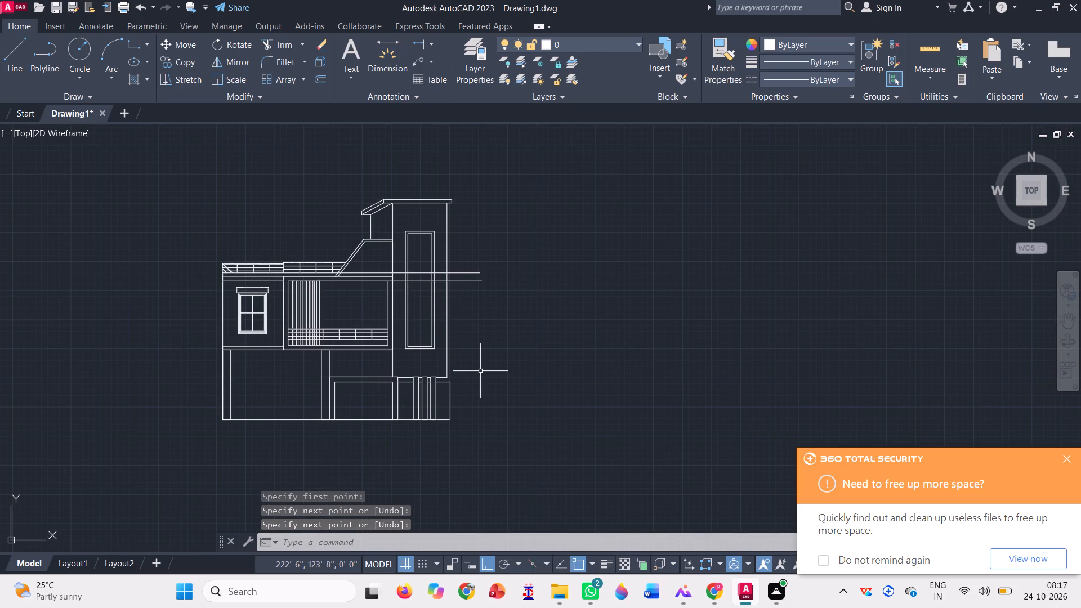
{"action": "scroll", "coordinate": [480, 371], "scroll_direction": "up", "scroll_amount": 2}
{"action": "key", "text": "space"}
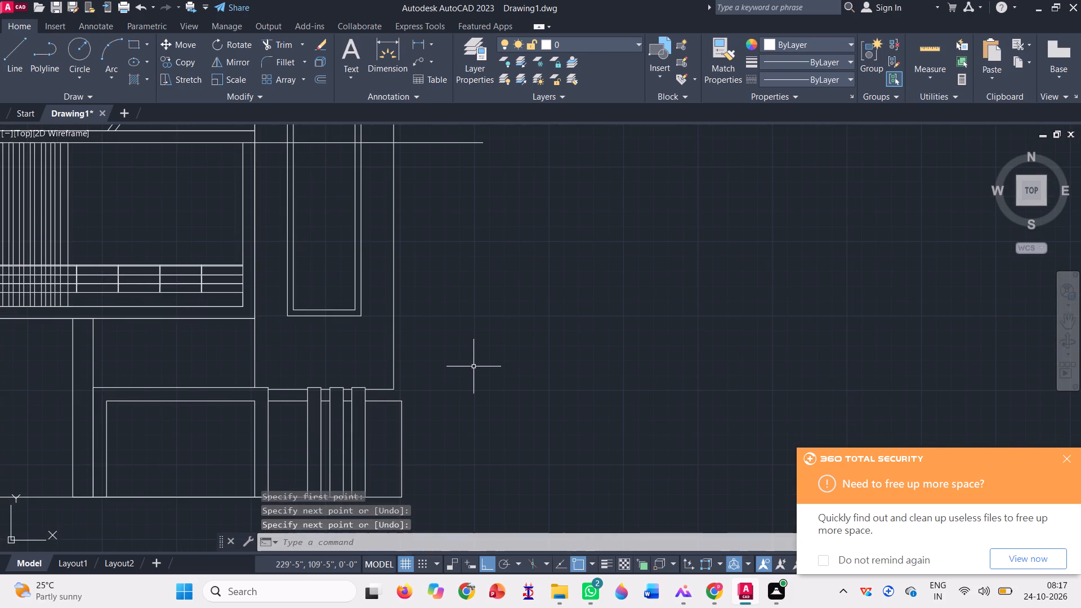
{"action": "left_click", "coordinate": [254, 320]}
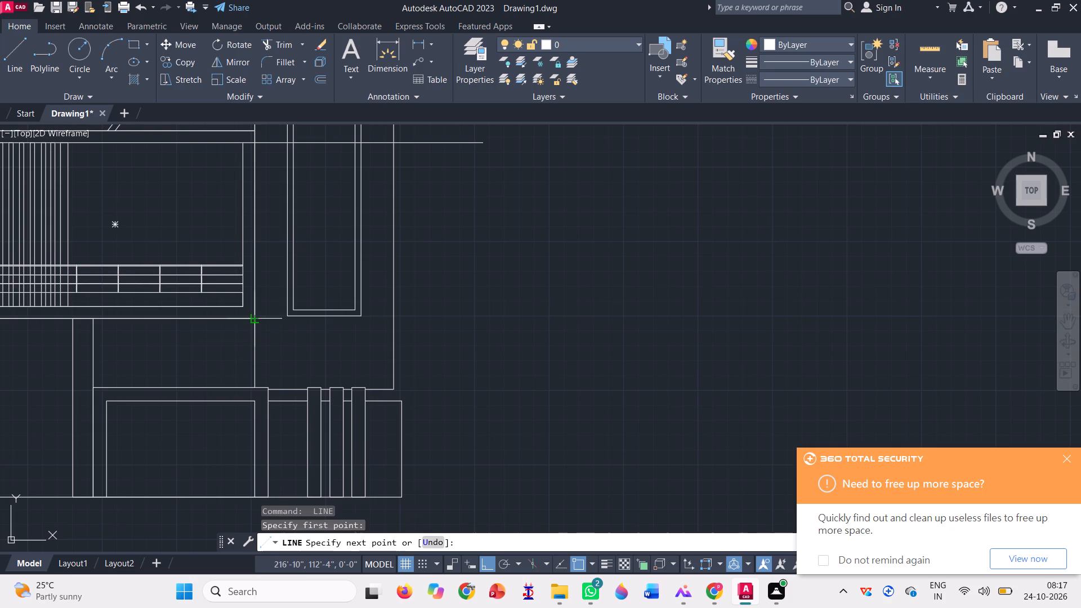
{"action": "left_click", "coordinate": [491, 315]}
{"action": "key", "text": "space"}
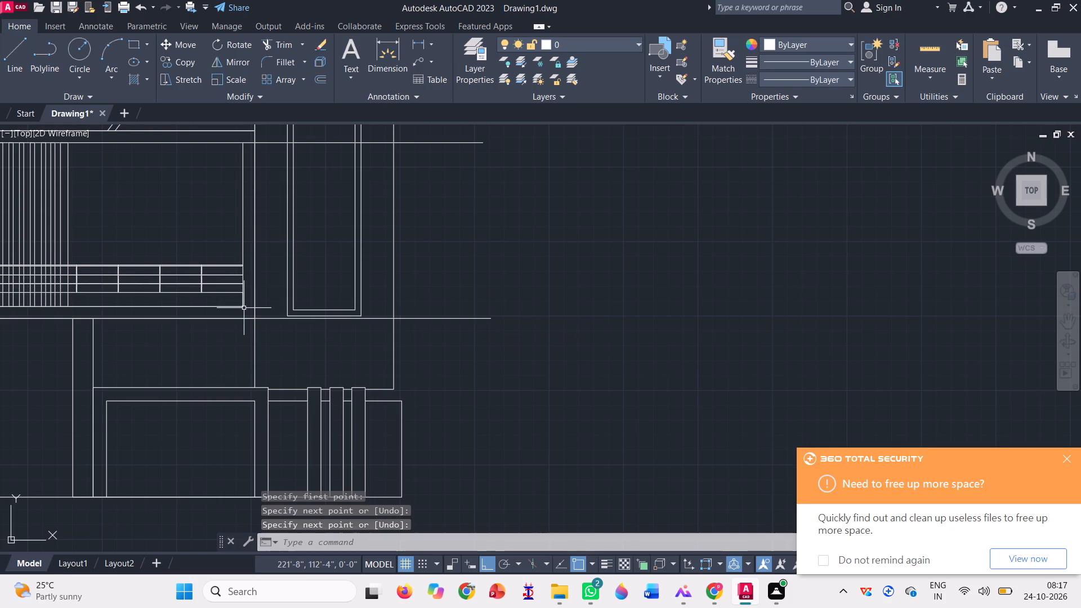
Draw a horizontal line from the right end of the balcony railing's bottom rail past the tower's outer edge.
{"action": "key", "text": "space"}
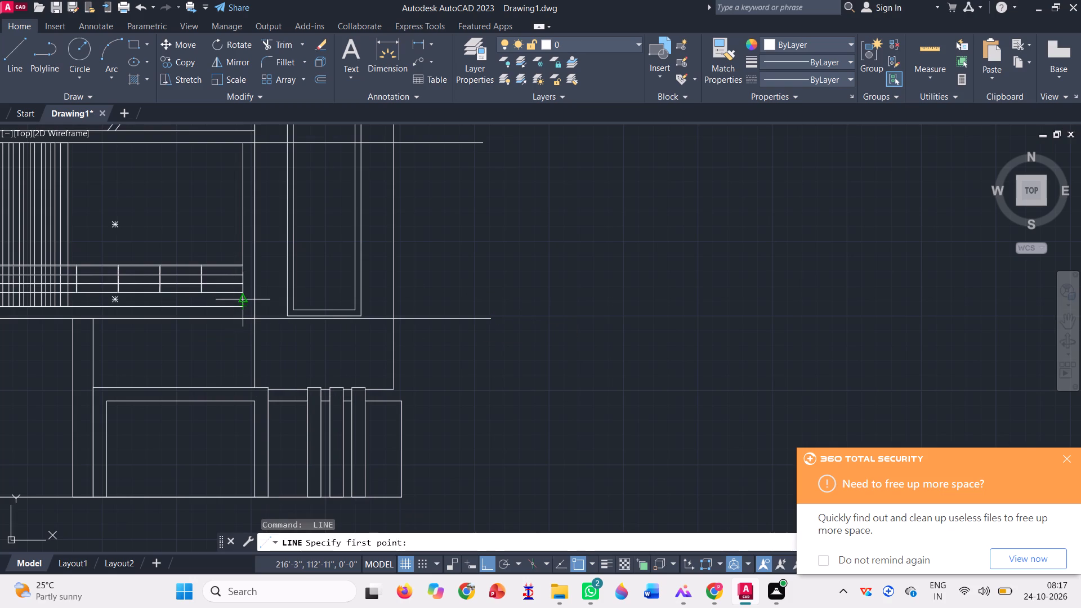
{"action": "left_click", "coordinate": [244, 295]}
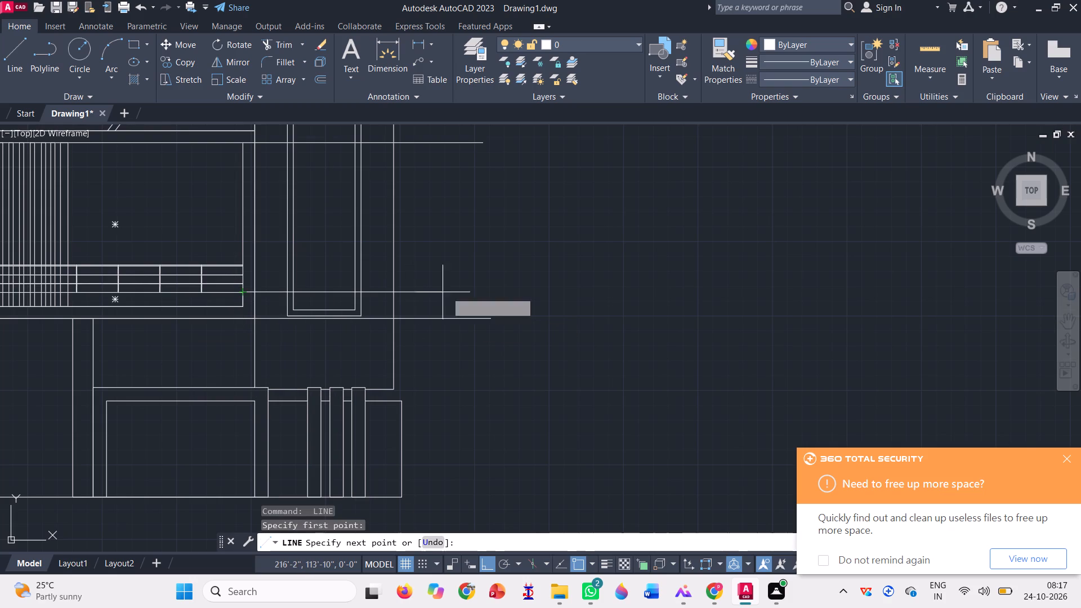
{"action": "left_click", "coordinate": [487, 293]}
{"action": "key", "text": "space"}
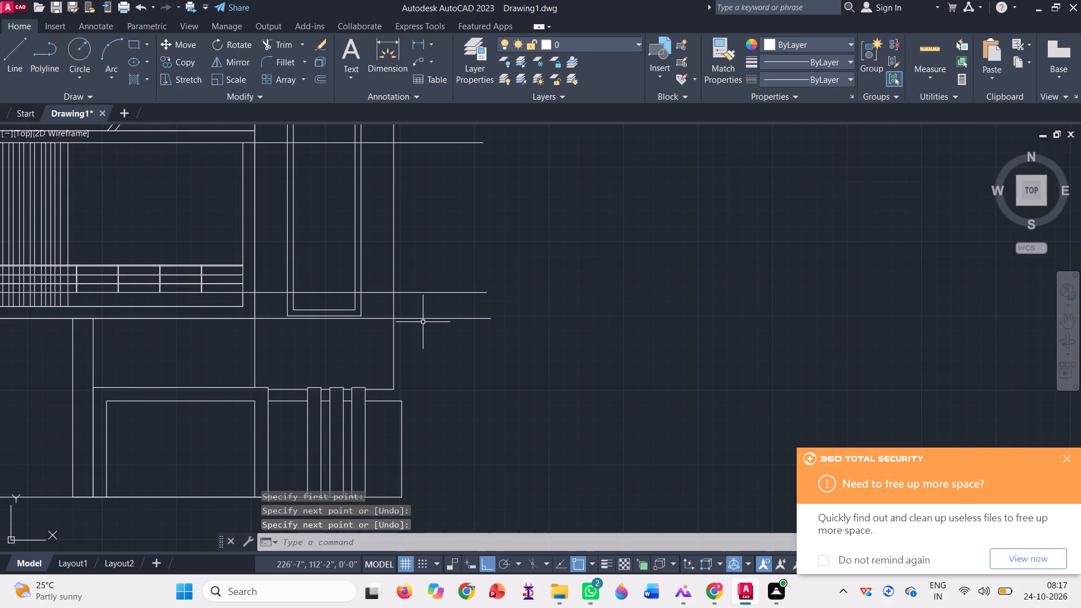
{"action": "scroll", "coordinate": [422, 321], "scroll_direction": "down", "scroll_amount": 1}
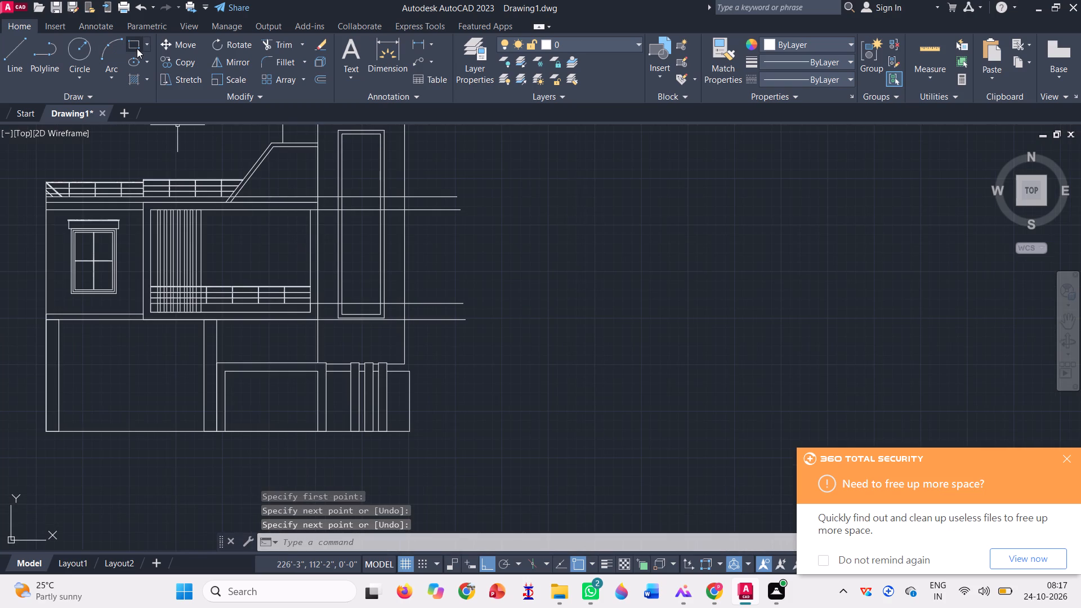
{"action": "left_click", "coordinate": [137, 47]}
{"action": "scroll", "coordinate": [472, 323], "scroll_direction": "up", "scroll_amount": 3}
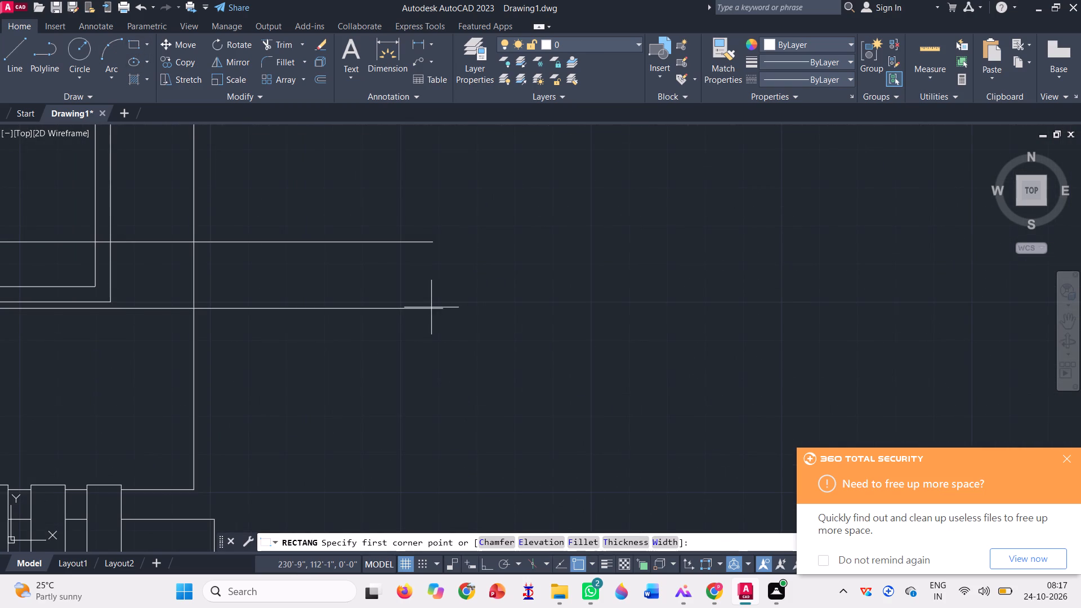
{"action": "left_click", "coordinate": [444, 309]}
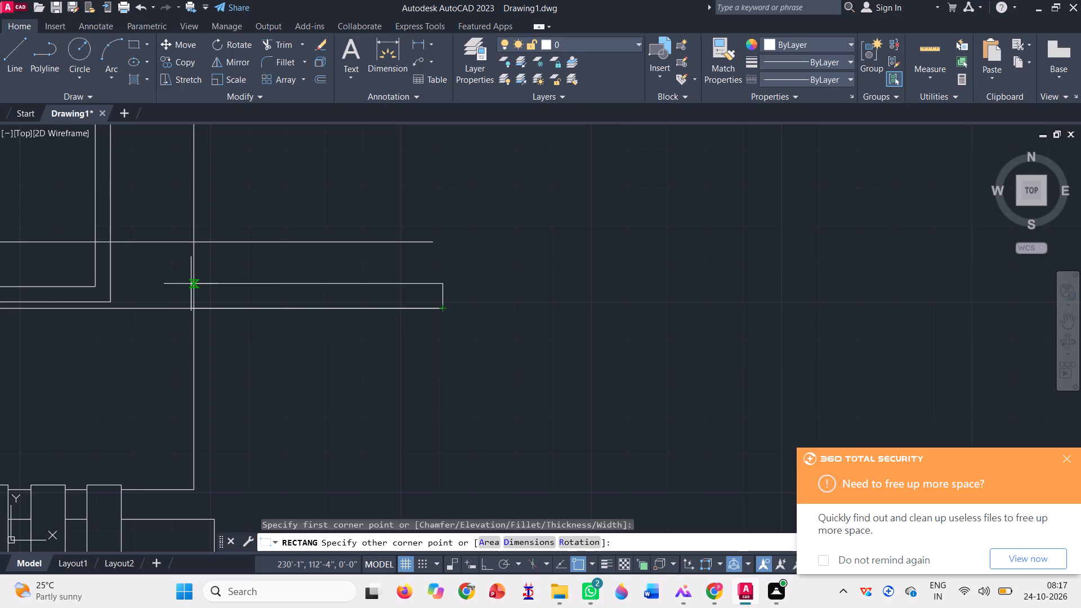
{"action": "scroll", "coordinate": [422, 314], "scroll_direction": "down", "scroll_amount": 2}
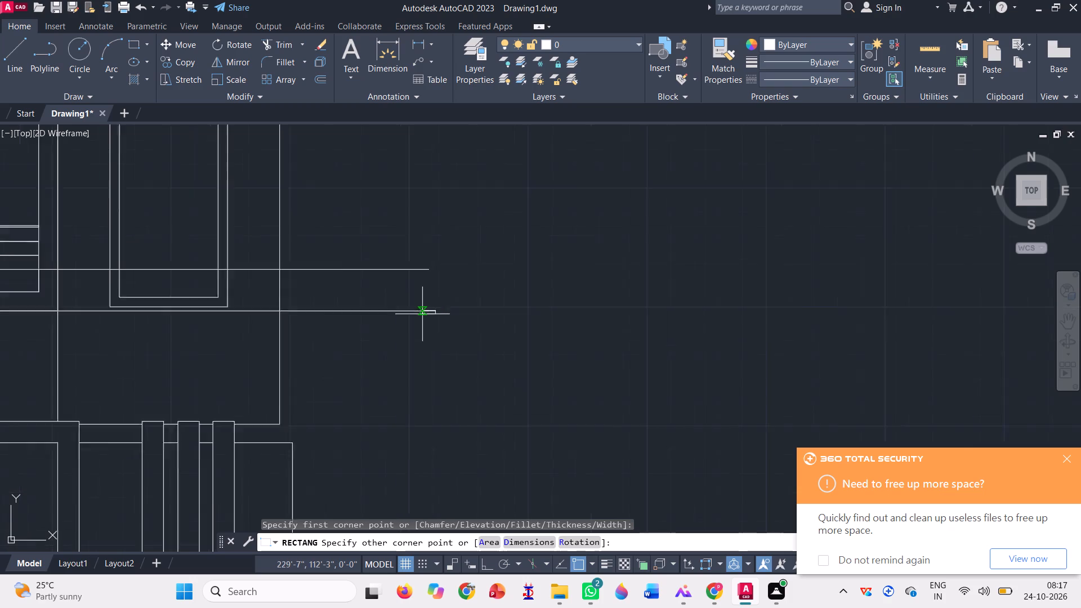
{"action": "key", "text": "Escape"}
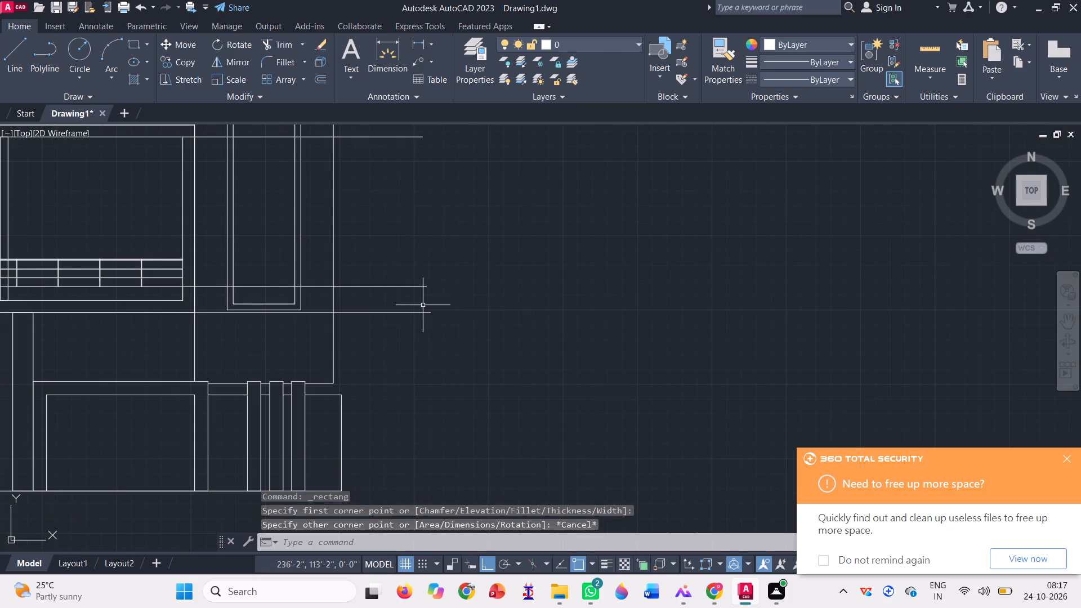
Draw a thin horizontal rectangle outward from where the balcony railing's extended line crosses the tower's outer edge.
{"action": "key", "text": "space"}
{"action": "scroll", "coordinate": [328, 287], "scroll_direction": "up", "scroll_amount": 1}
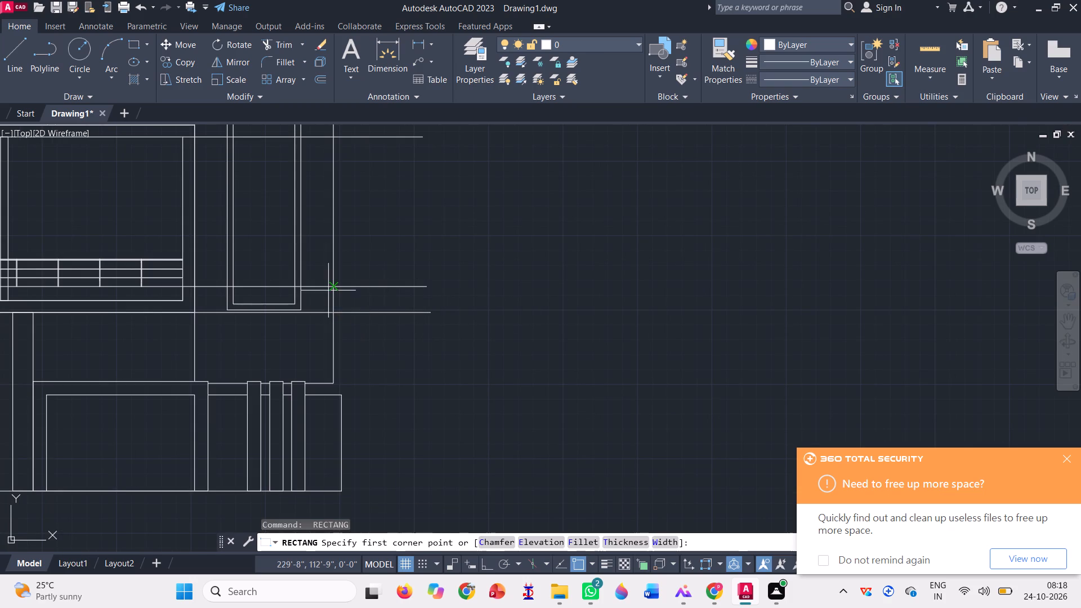
{"action": "scroll", "coordinate": [328, 288], "scroll_direction": "up", "scroll_amount": 1}
{"action": "left_click", "coordinate": [336, 281]}
{"action": "scroll", "coordinate": [463, 319], "scroll_direction": "down", "scroll_amount": 2}
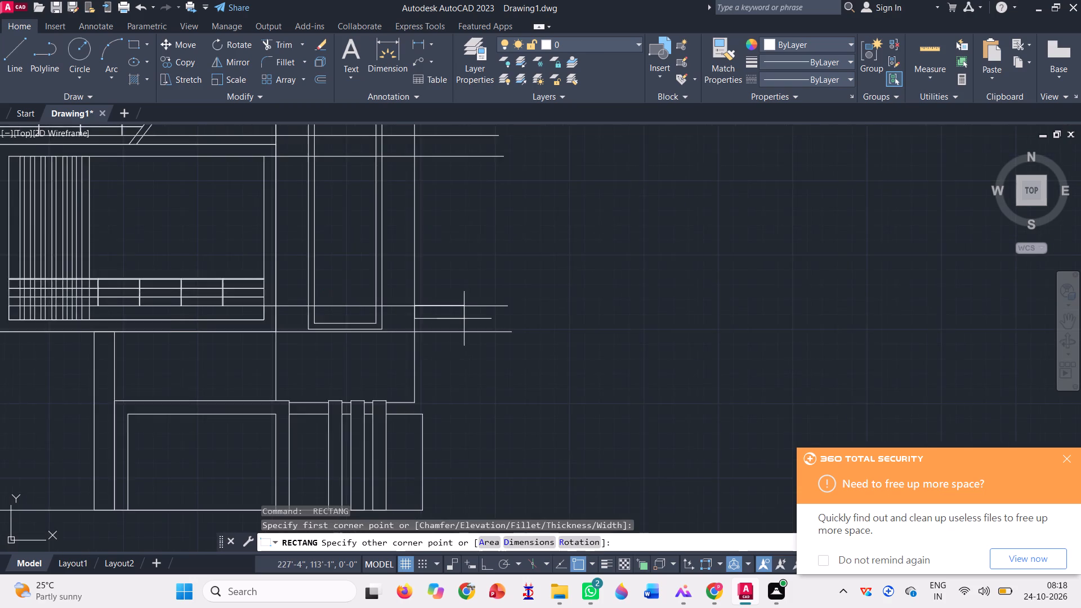
{"action": "scroll", "coordinate": [464, 319], "scroll_direction": "down", "scroll_amount": 1}
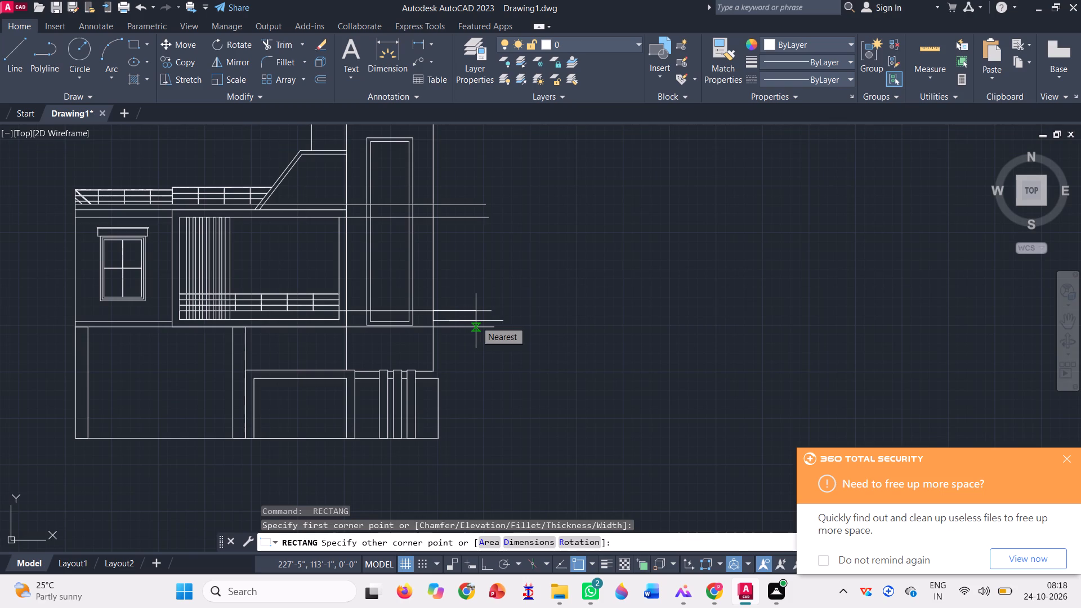
{"action": "scroll", "coordinate": [469, 317], "scroll_direction": "up", "scroll_amount": 2}
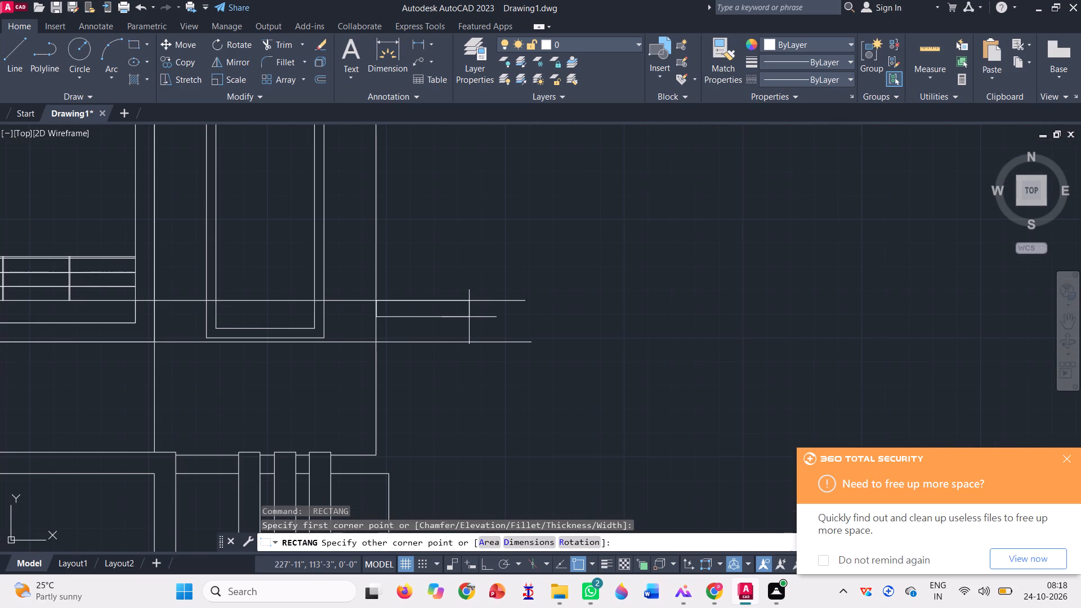
{"action": "left_click", "coordinate": [469, 317]}
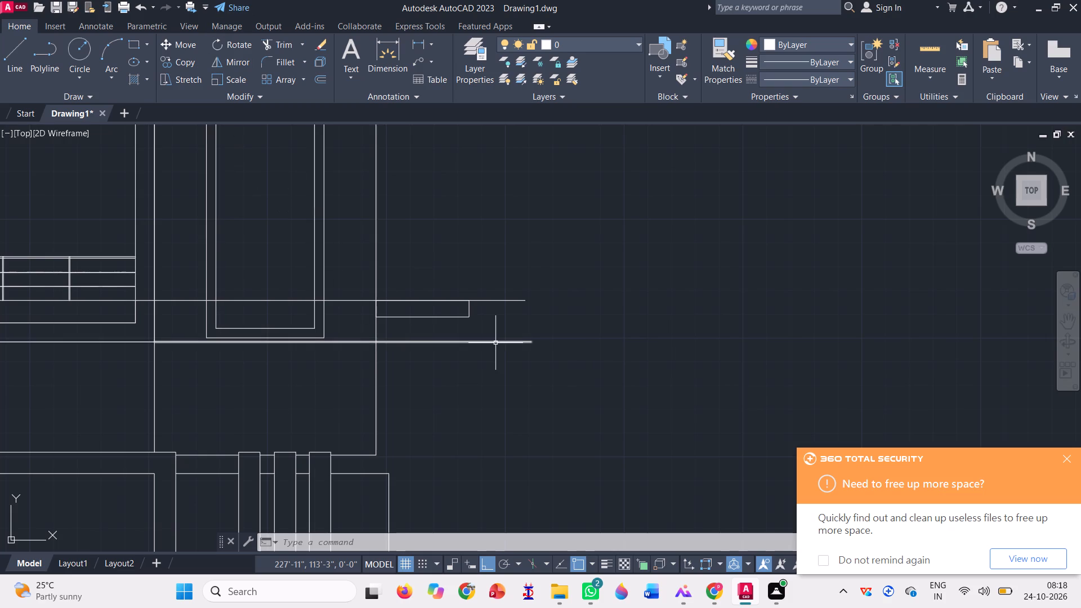
Move the thin rectangle down so its lower-left corner sits where the slab's extended line meets the tower's outer edge.
{"action": "type", "text": "m"}
{"action": "key", "text": "space"}
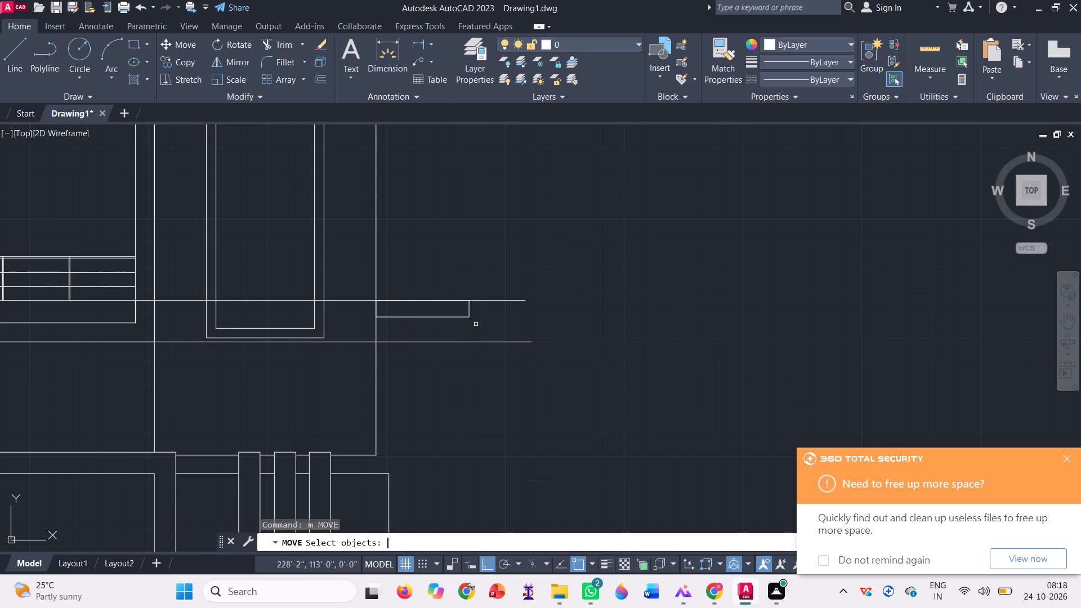
{"action": "left_click", "coordinate": [453, 319]}
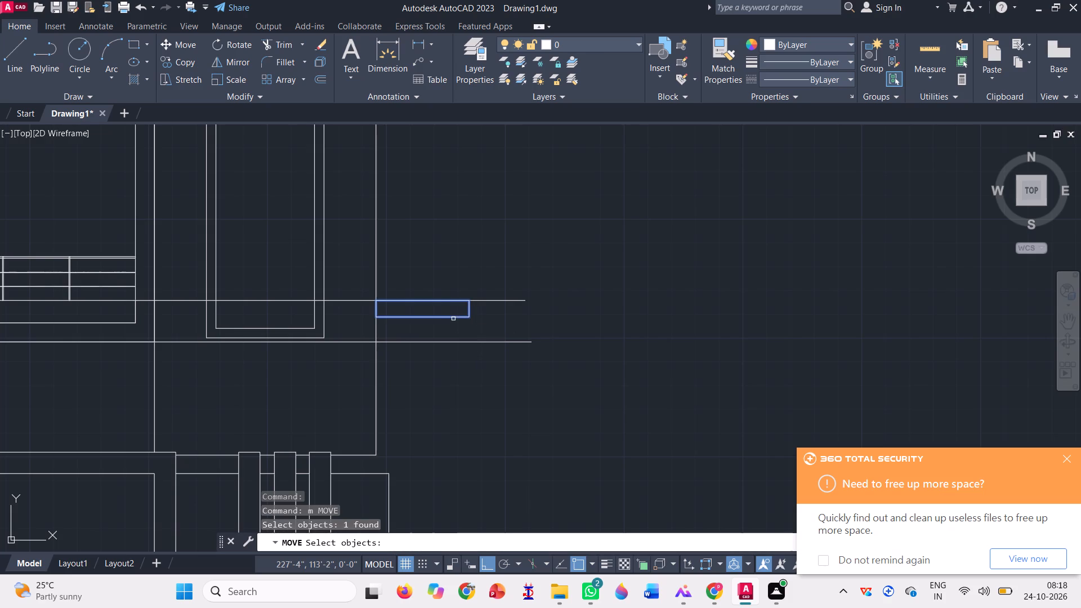
{"action": "key", "text": "space"}
{"action": "scroll", "coordinate": [388, 311], "scroll_direction": "up", "scroll_amount": 3}
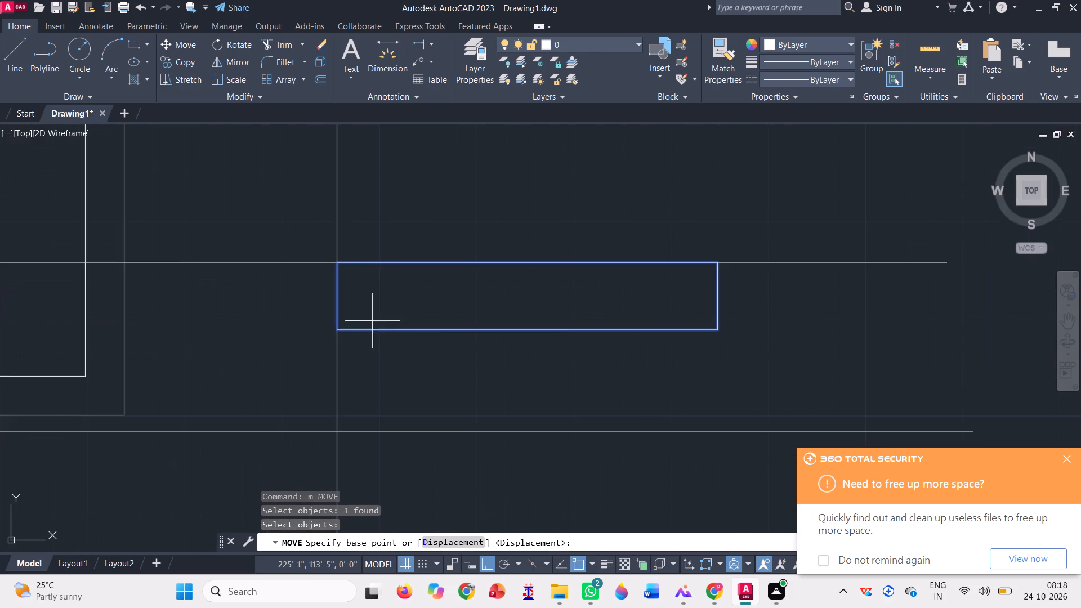
{"action": "left_click", "coordinate": [334, 327]}
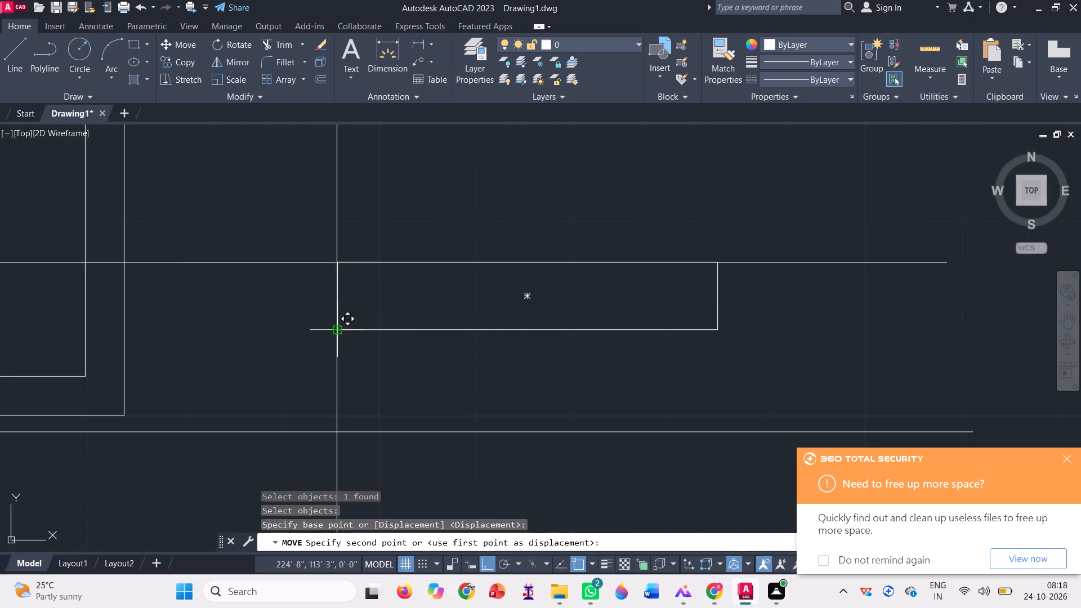
{"action": "left_click", "coordinate": [333, 432]}
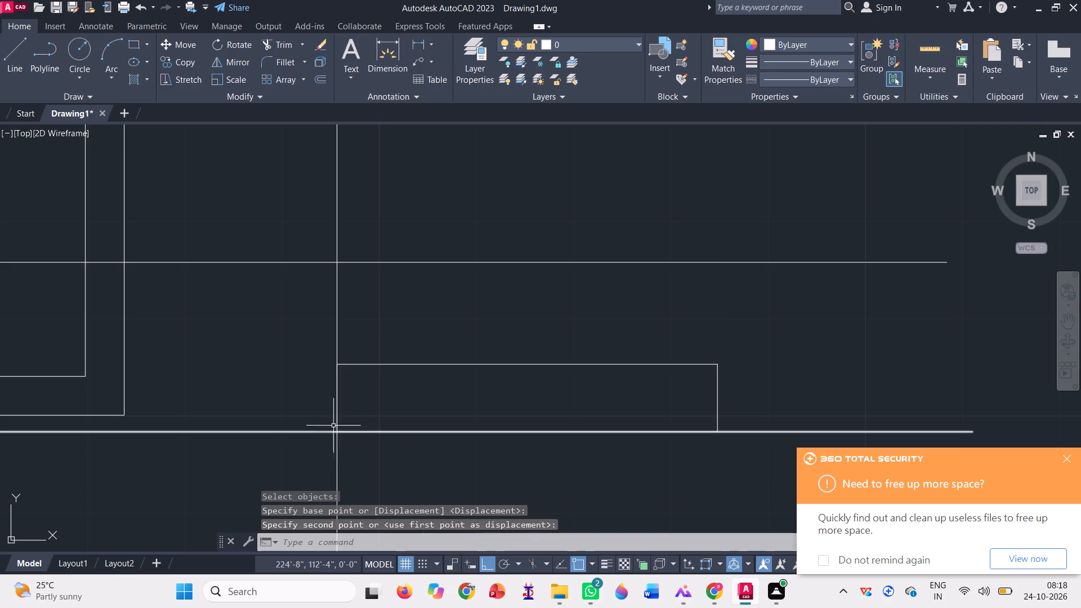
Draw a rectangle outside the tower's outer edge, from the railing's extended line down to the thin rectangle's upper-right corner.
{"action": "left_click", "coordinate": [126, 46]}
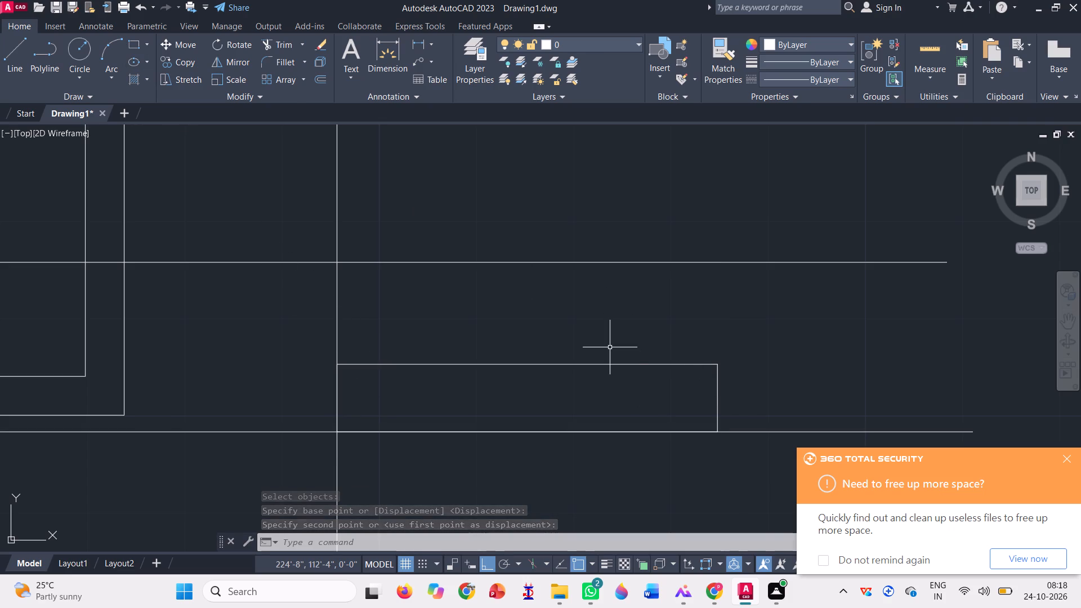
{"action": "left_click", "coordinate": [166, 44]}
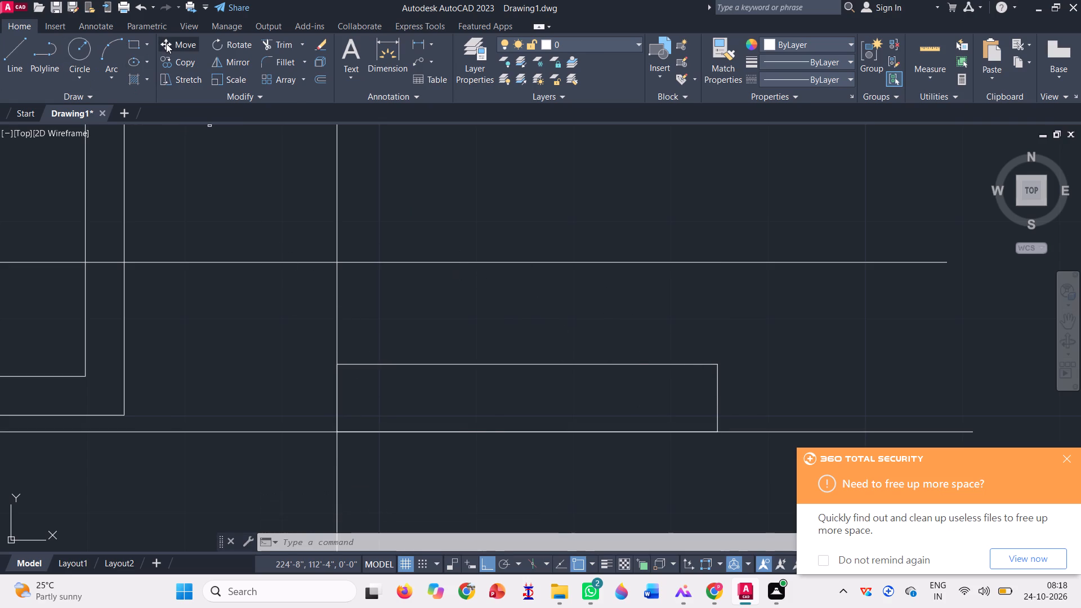
{"action": "key", "text": "Escape"}
{"action": "left_click", "coordinate": [136, 47]}
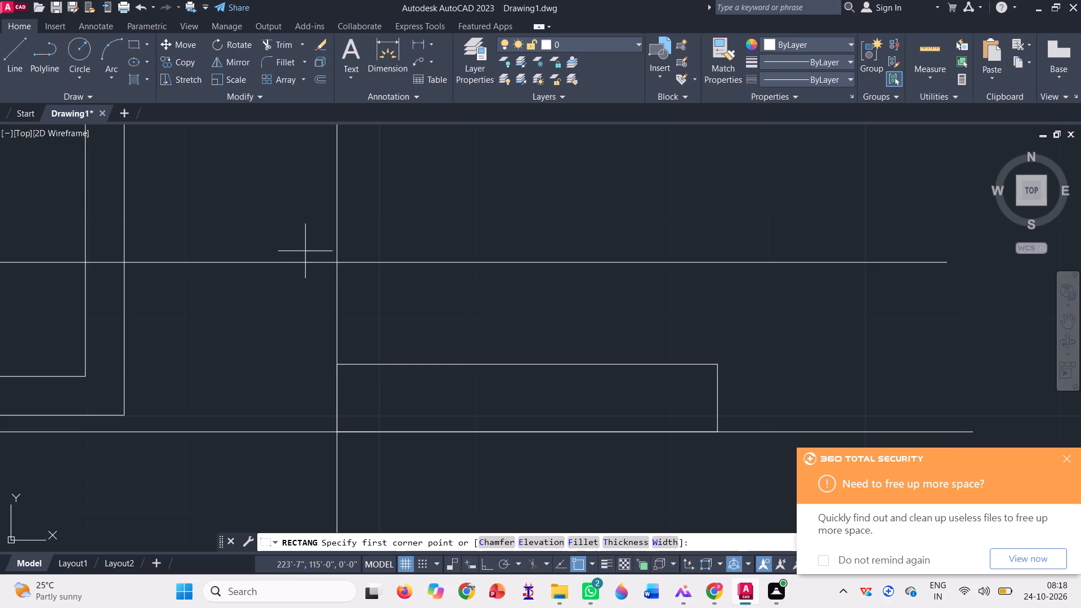
{"action": "left_click", "coordinate": [336, 258]}
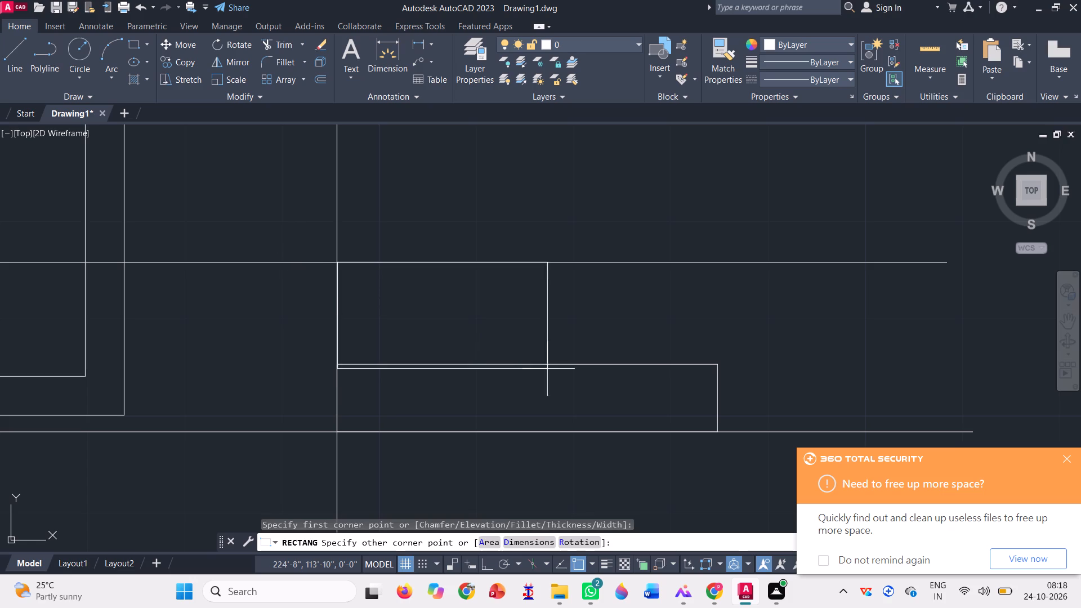
{"action": "left_click", "coordinate": [718, 363]}
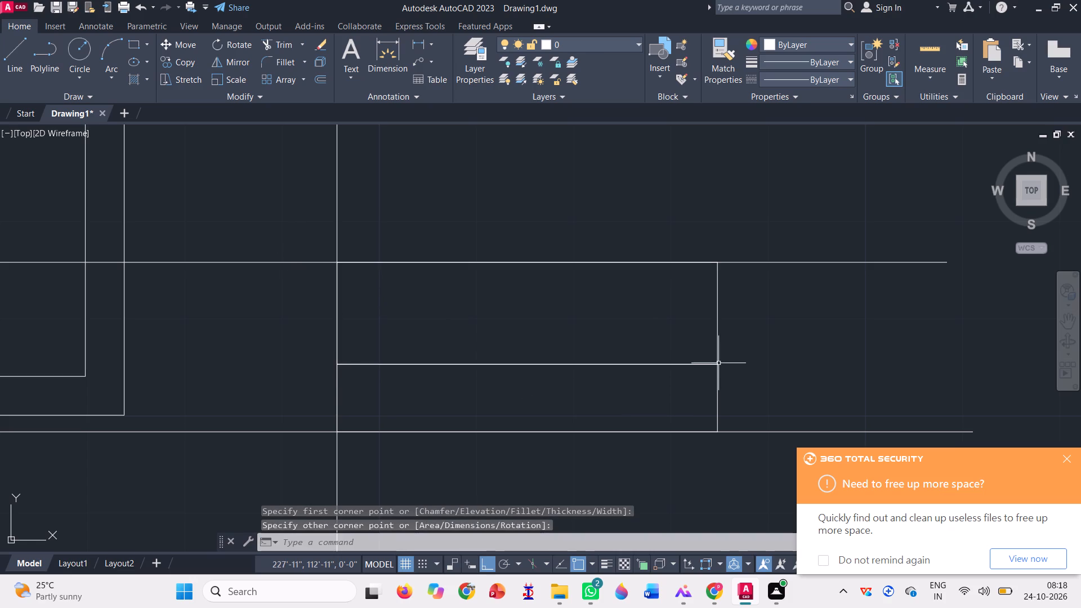
Copy both stacked projection rectangles about 9'-9" straight up the tower's outer edge to the roof slab level.
{"action": "scroll", "coordinate": [691, 365], "scroll_direction": "down", "scroll_amount": 3}
{"action": "scroll", "coordinate": [638, 362], "scroll_direction": "down", "scroll_amount": 1}
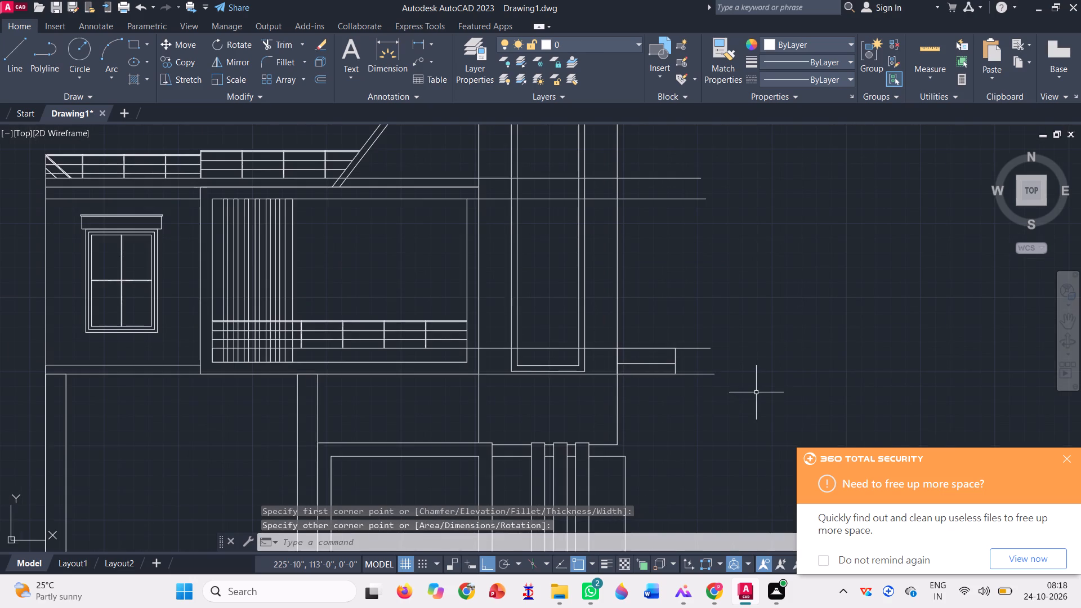
{"action": "type", "text": "co"}
{"action": "key", "text": "space"}
{"action": "scroll", "coordinate": [668, 365], "scroll_direction": "up", "scroll_amount": 3}
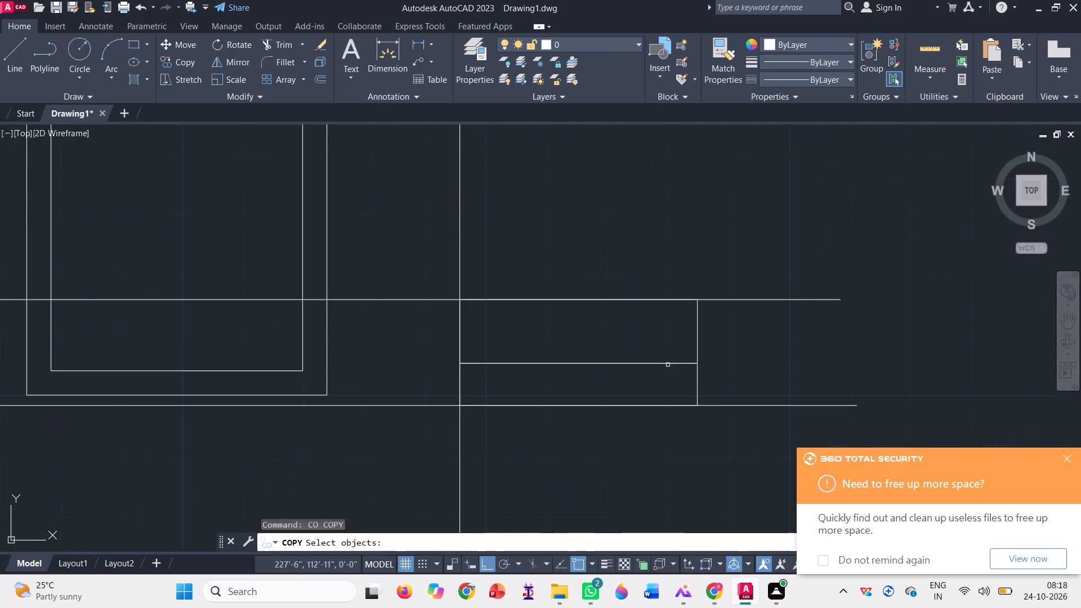
{"action": "left_click", "coordinate": [709, 376]}
{"action": "left_click", "coordinate": [674, 349]}
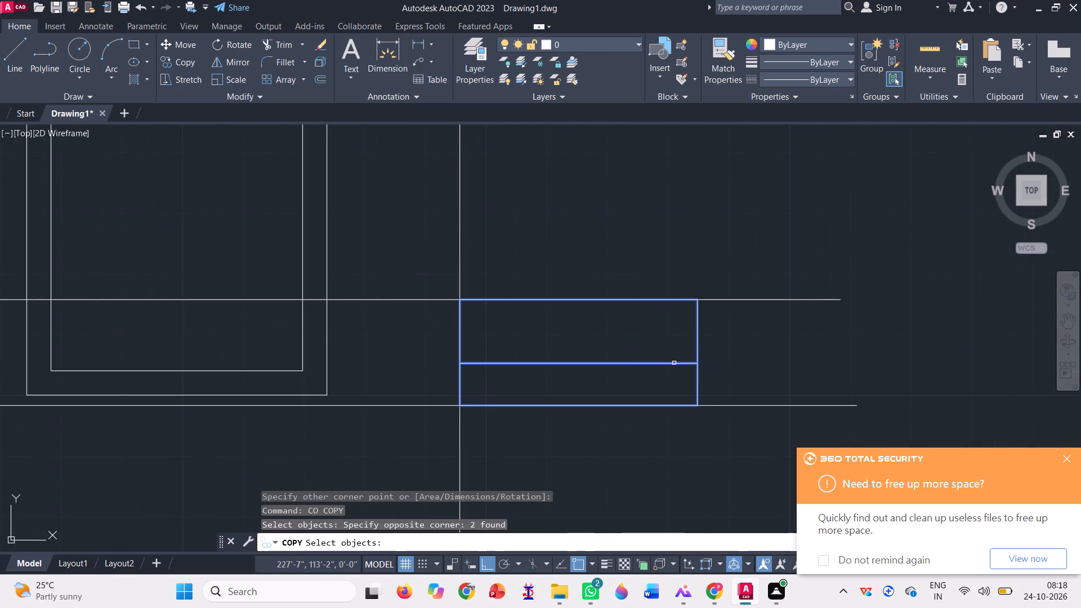
{"action": "key", "text": "space"}
{"action": "left_click", "coordinate": [458, 298]}
{"action": "scroll", "coordinate": [472, 324], "scroll_direction": "down", "scroll_amount": 5}
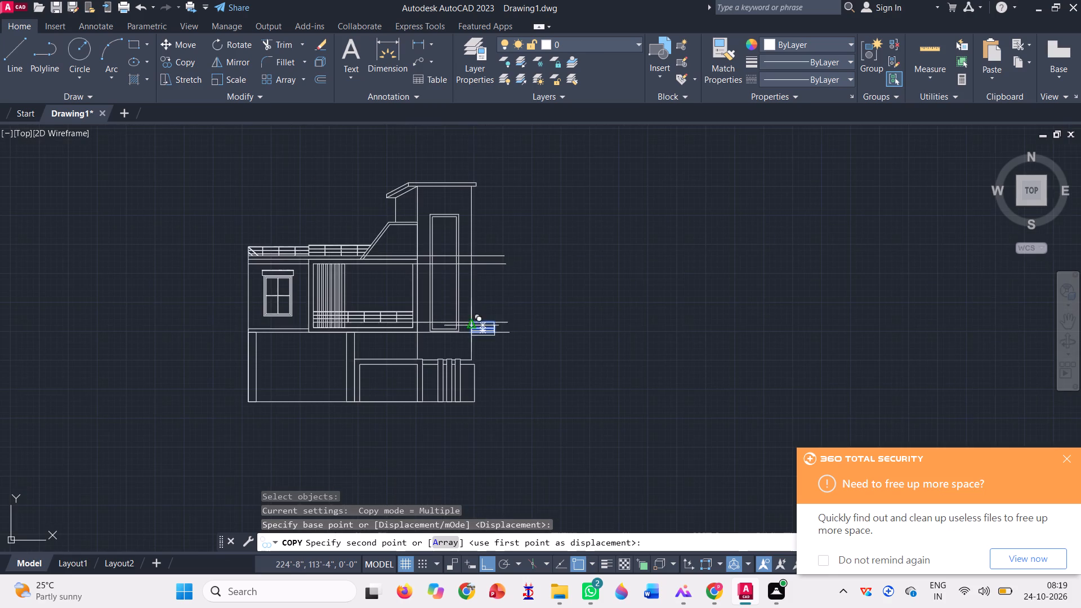
{"action": "scroll", "coordinate": [499, 244], "scroll_direction": "up", "scroll_amount": 4}
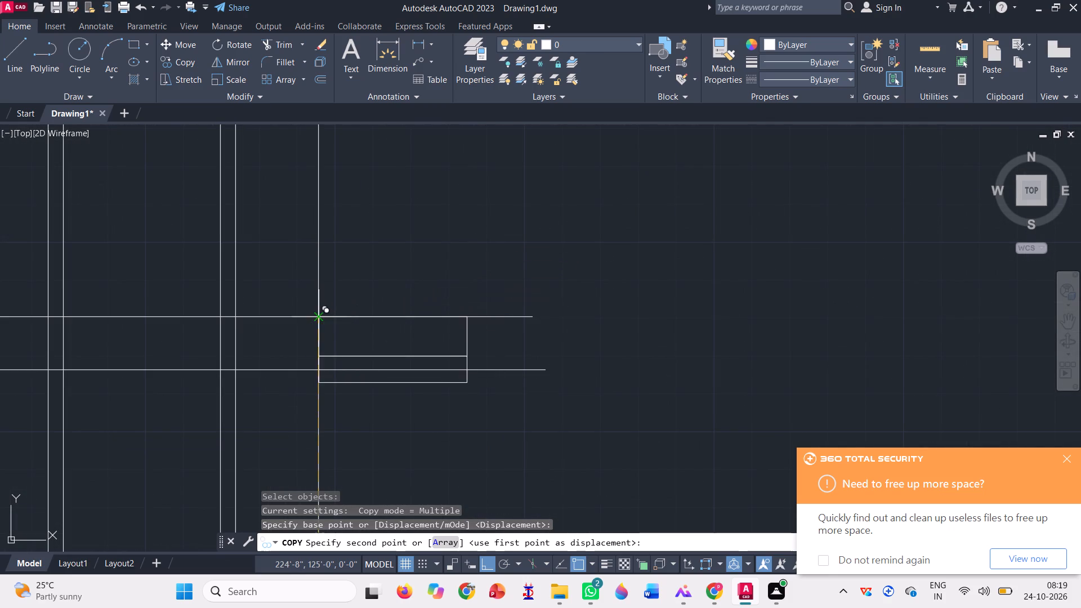
{"action": "scroll", "coordinate": [320, 314], "scroll_direction": "up", "scroll_amount": 2}
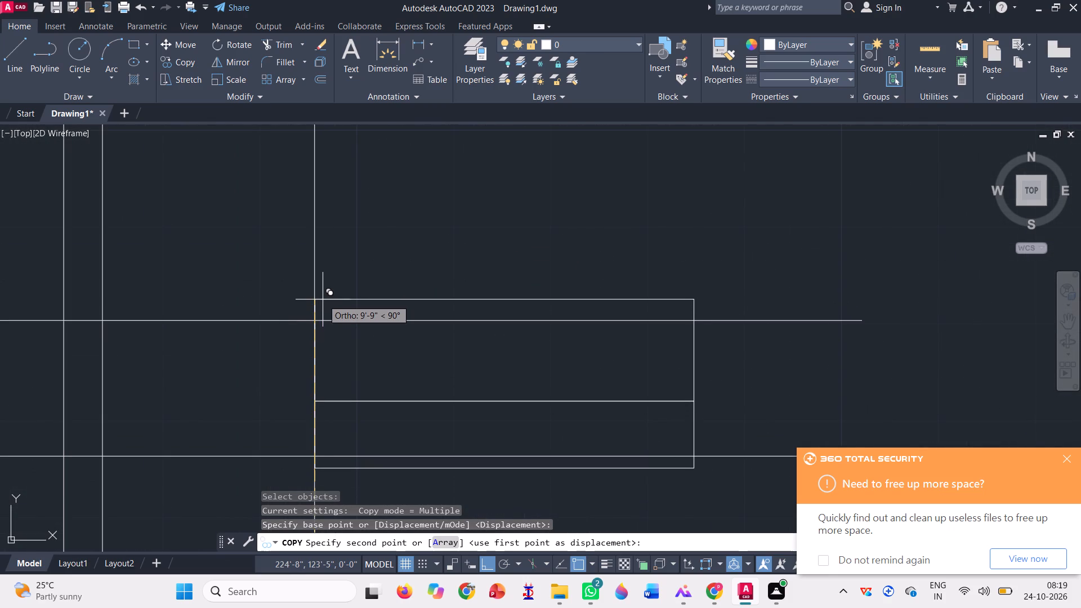
{"action": "left_click", "coordinate": [323, 299]}
{"action": "scroll", "coordinate": [437, 304], "scroll_direction": "down", "scroll_amount": 2}
{"action": "key", "text": "Escape"}
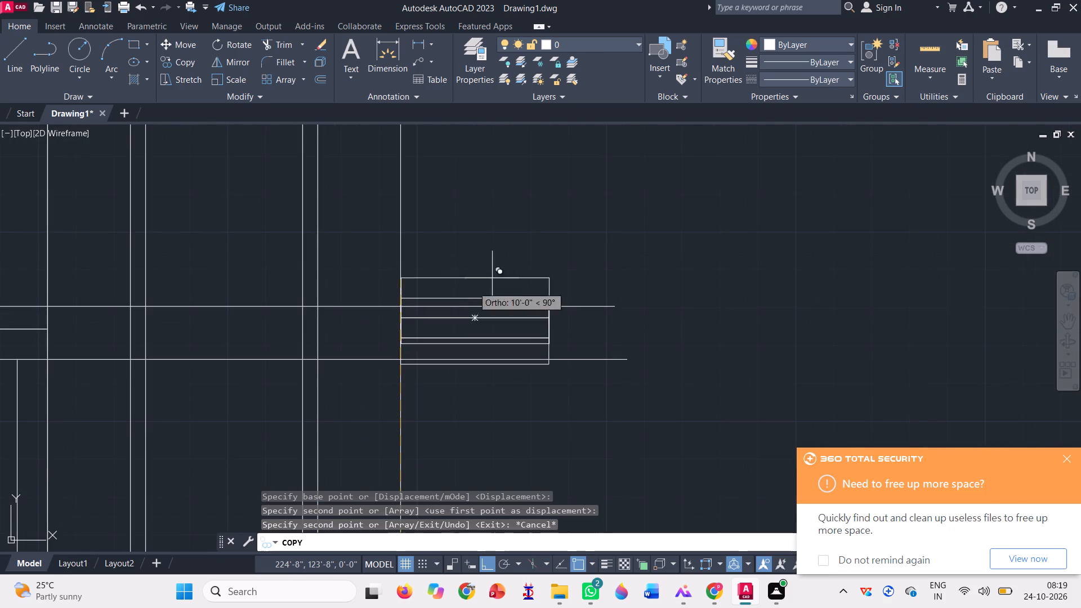
Delete the four horizontal guide lines extended across the tower at the roof slab and balcony levels.
{"action": "scroll", "coordinate": [547, 262], "scroll_direction": "down", "scroll_amount": 2}
{"action": "left_click", "coordinate": [585, 332]}
{"action": "left_click", "coordinate": [569, 269]}
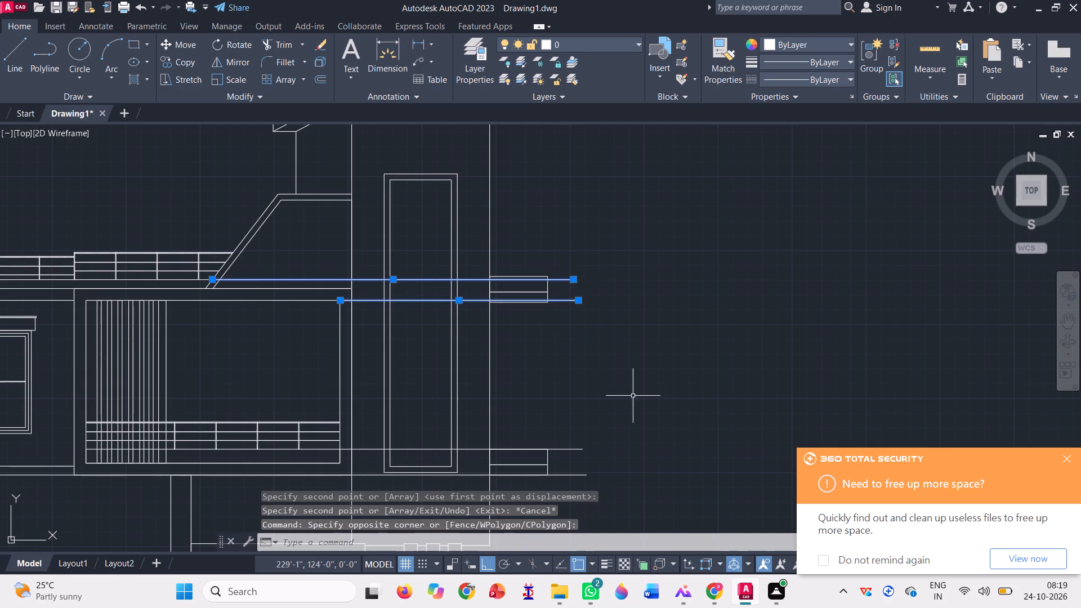
{"action": "scroll", "coordinate": [636, 407], "scroll_direction": "down", "scroll_amount": 1}
{"action": "scroll", "coordinate": [618, 462], "scroll_direction": "up", "scroll_amount": 2}
{"action": "left_click", "coordinate": [606, 457]}
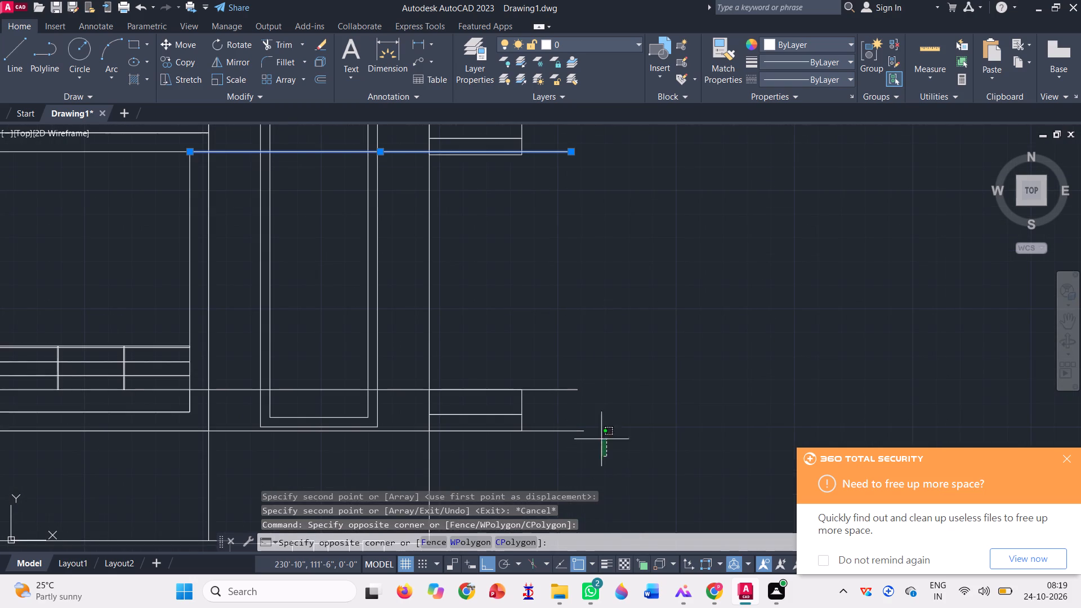
{"action": "left_click", "coordinate": [570, 362]}
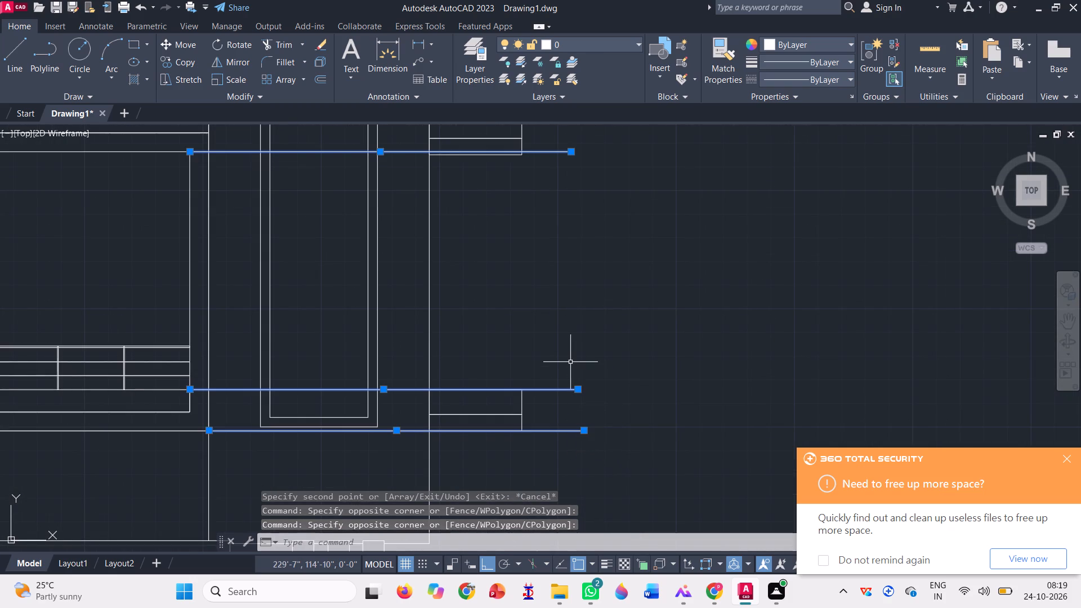
{"action": "key", "text": "Delete"}
Copy the balcony railing's top rail, upper intermediate rail and rightmost post to the empty area beyond the tower.
{"action": "scroll", "coordinate": [570, 362], "scroll_direction": "down", "scroll_amount": 1}
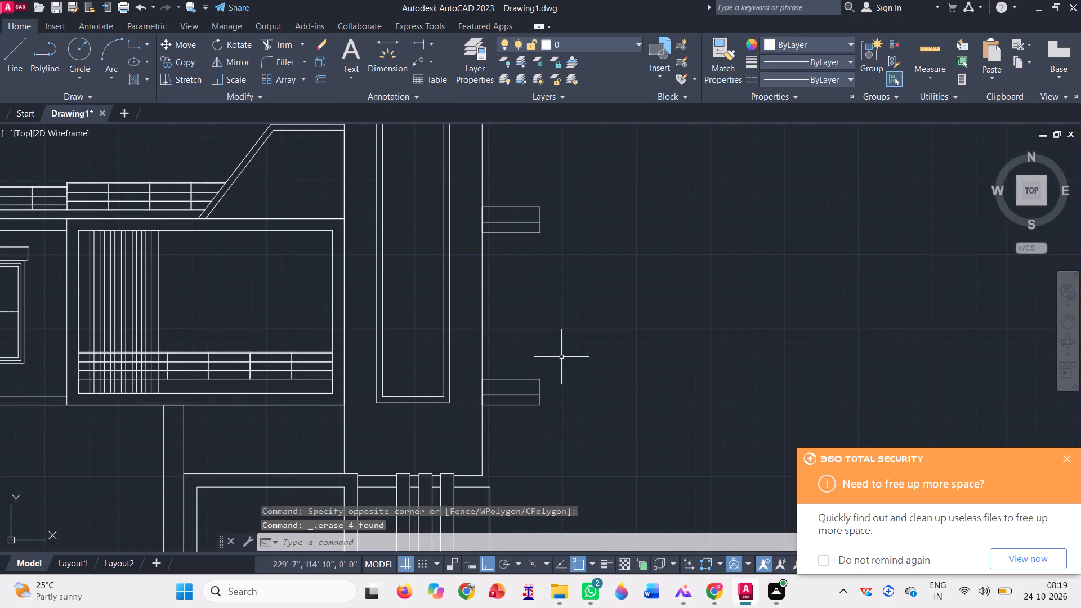
{"action": "scroll", "coordinate": [547, 267], "scroll_direction": "down", "scroll_amount": 1}
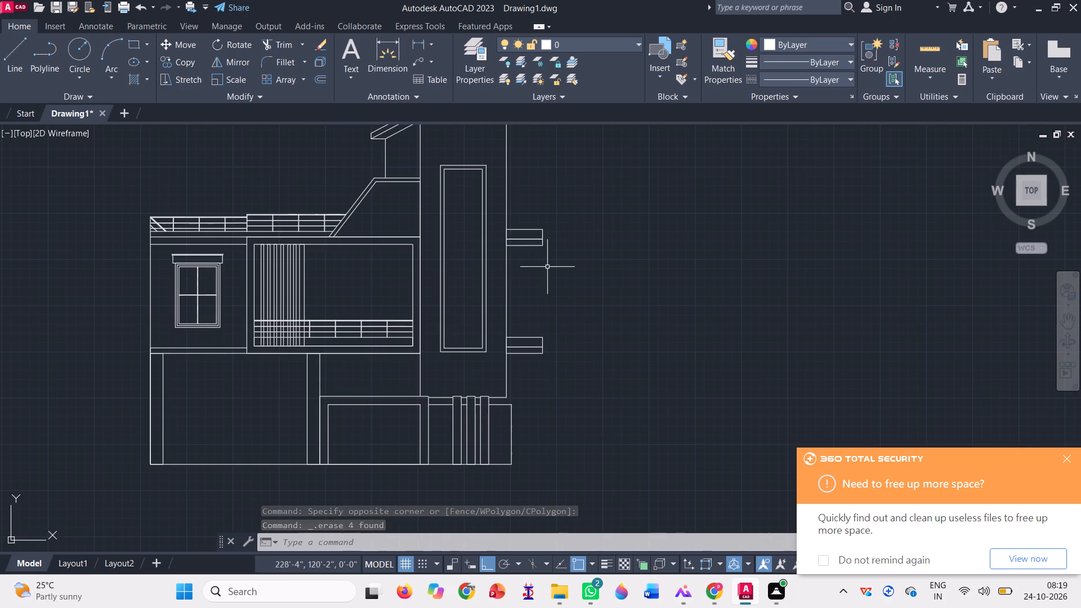
{"action": "left_click", "coordinate": [184, 59]}
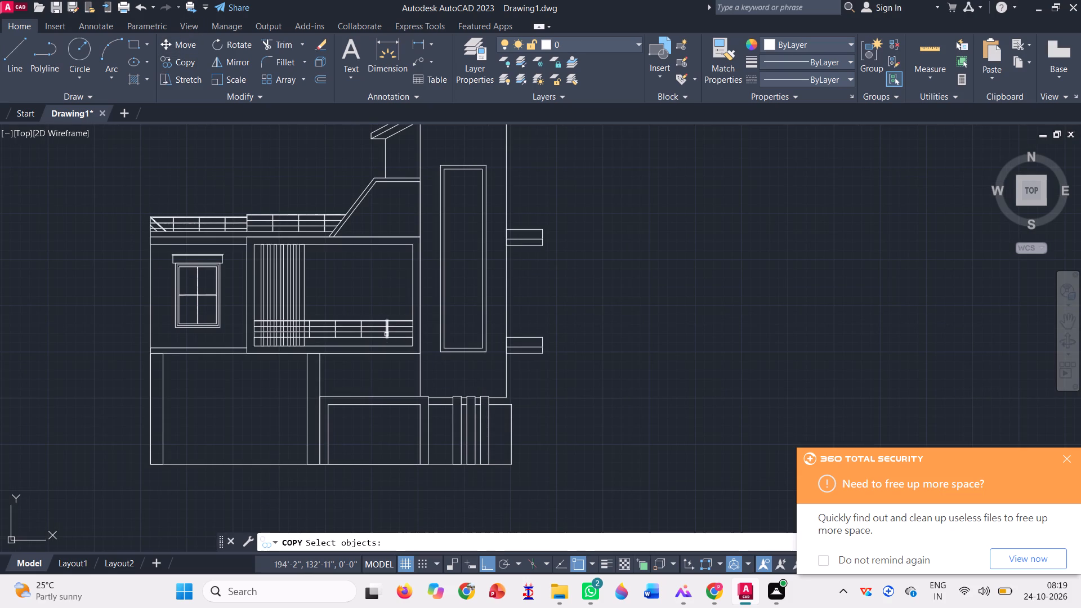
{"action": "scroll", "coordinate": [396, 332], "scroll_direction": "up", "scroll_amount": 2}
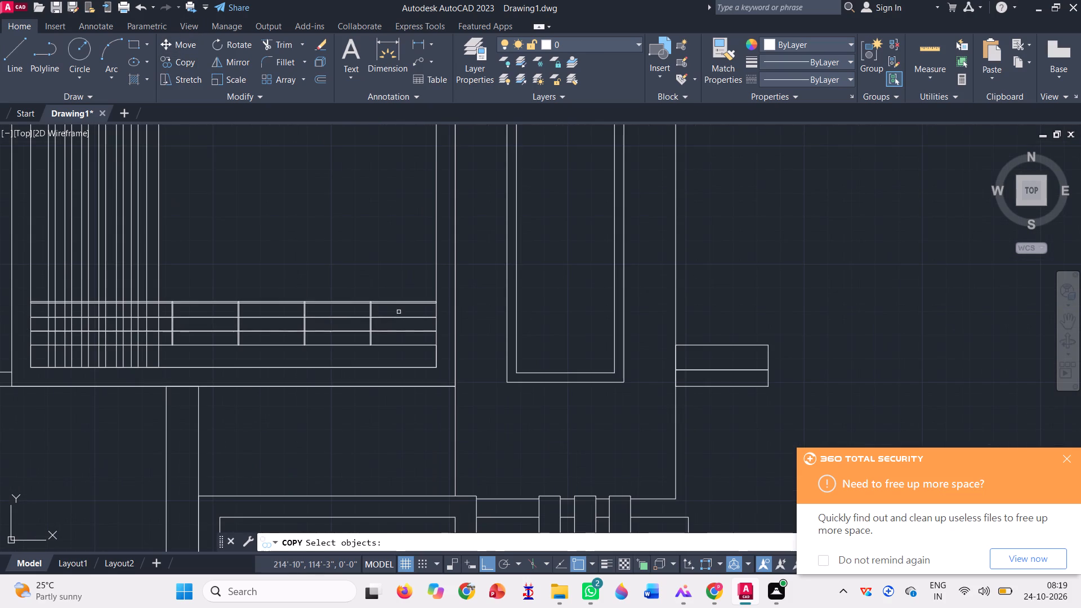
{"action": "scroll", "coordinate": [396, 292], "scroll_direction": "up", "scroll_amount": 1}
{"action": "left_click", "coordinate": [403, 346]}
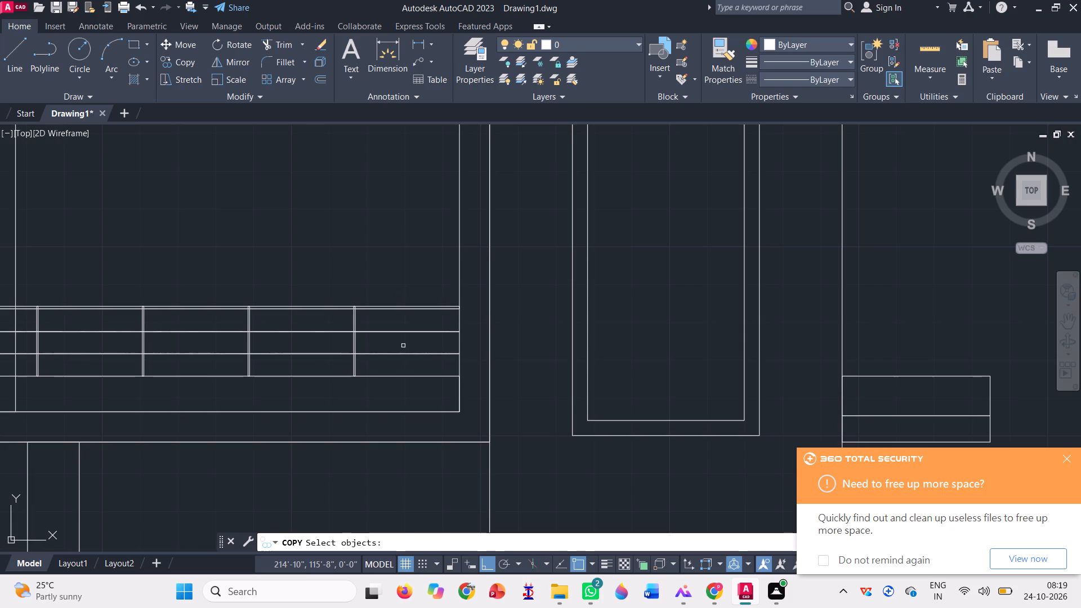
{"action": "left_click", "coordinate": [369, 290]}
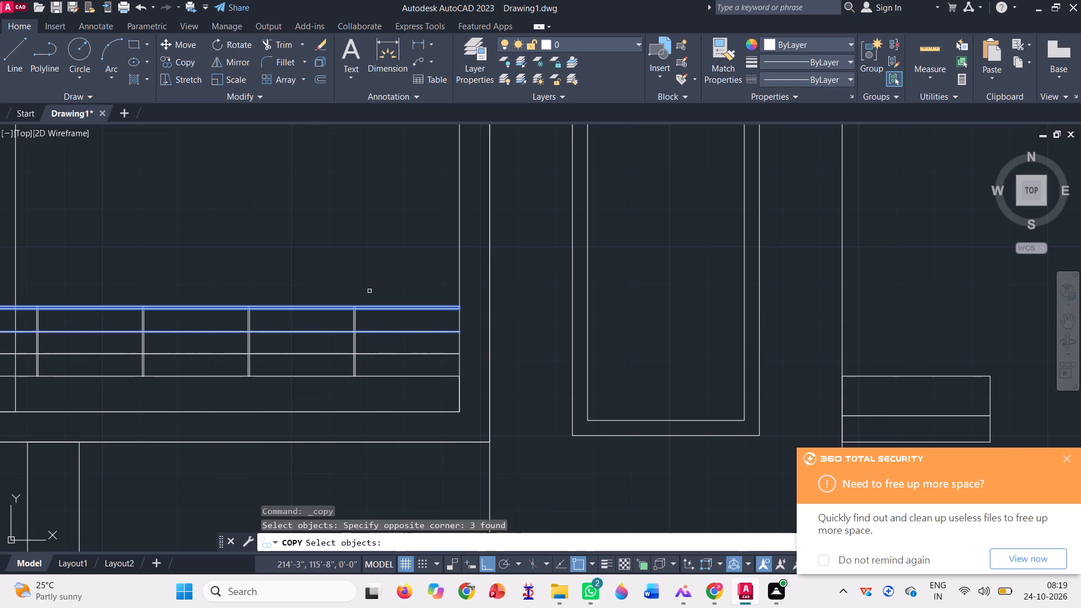
{"action": "left_click", "coordinate": [365, 325]}
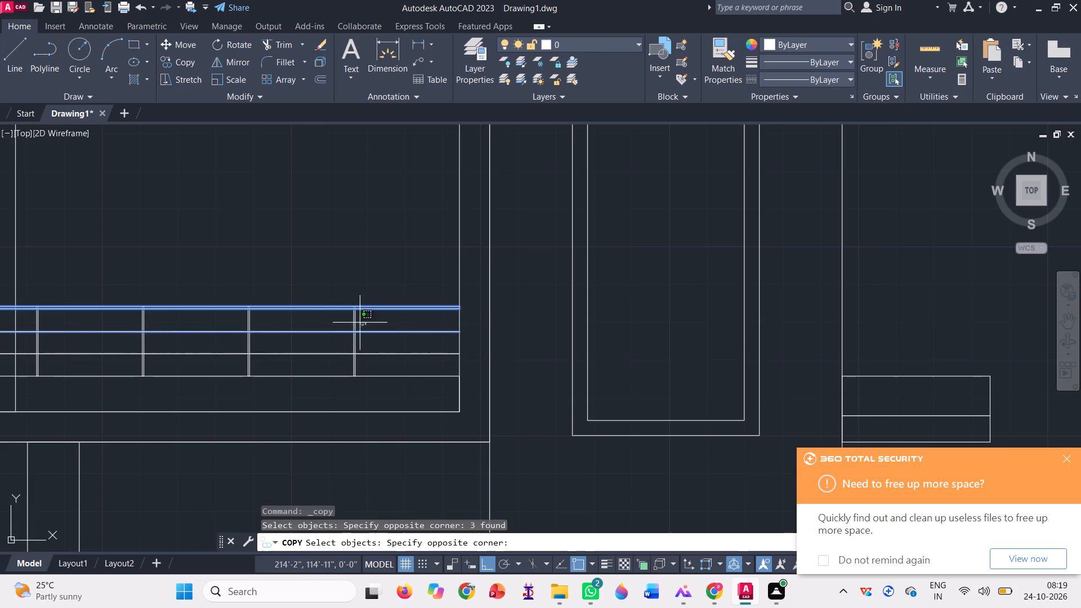
{"action": "left_click", "coordinate": [342, 316]}
{"action": "key", "text": "space"}
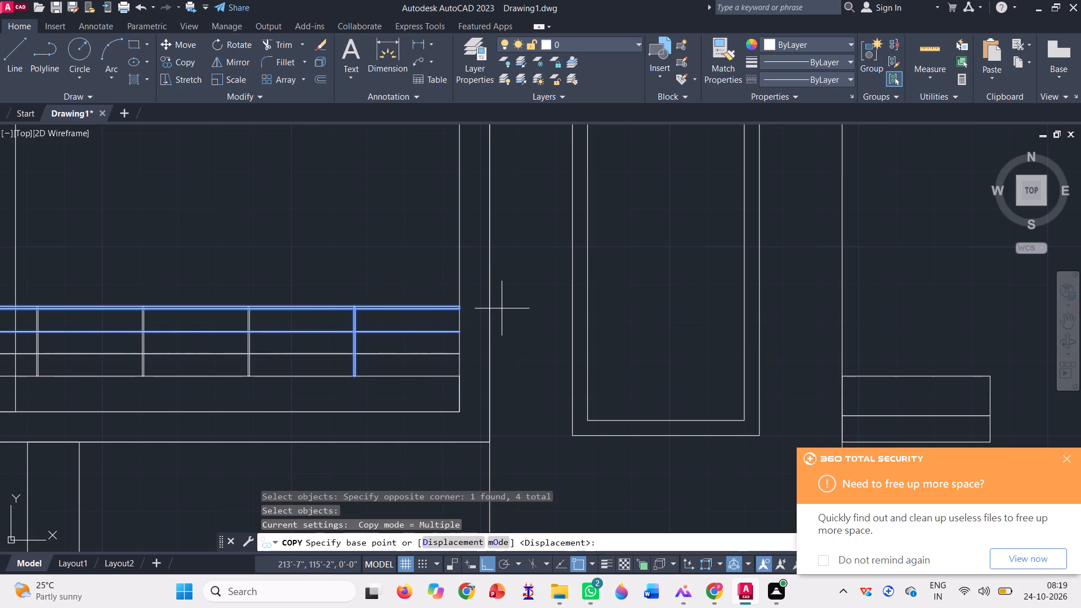
{"action": "scroll", "coordinate": [453, 297], "scroll_direction": "up", "scroll_amount": 3}
{"action": "scroll", "coordinate": [470, 325], "scroll_direction": "down", "scroll_amount": 3}
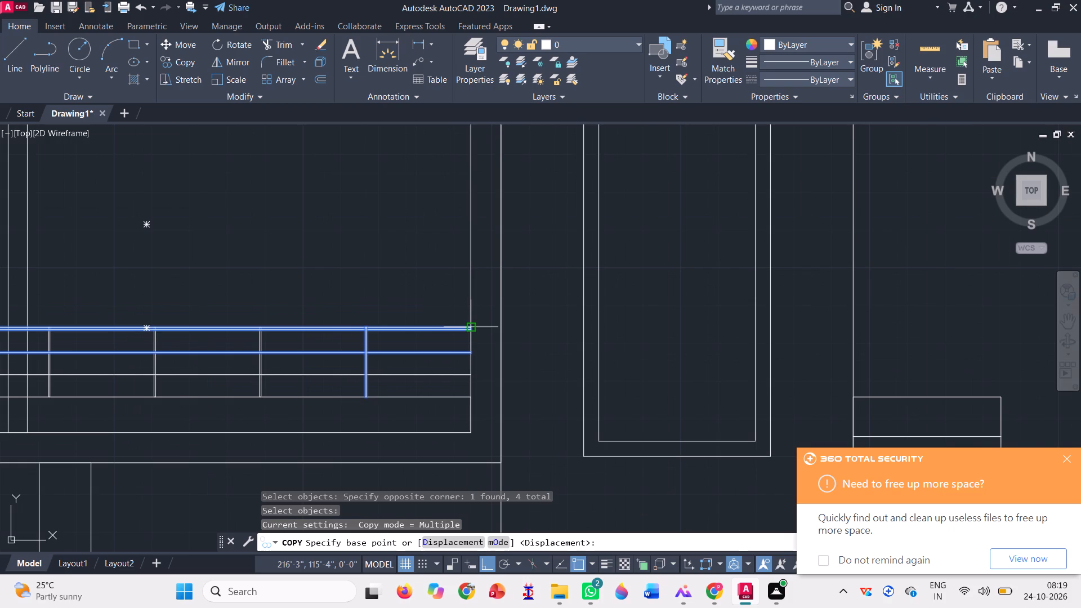
{"action": "scroll", "coordinate": [472, 327], "scroll_direction": "up", "scroll_amount": 4}
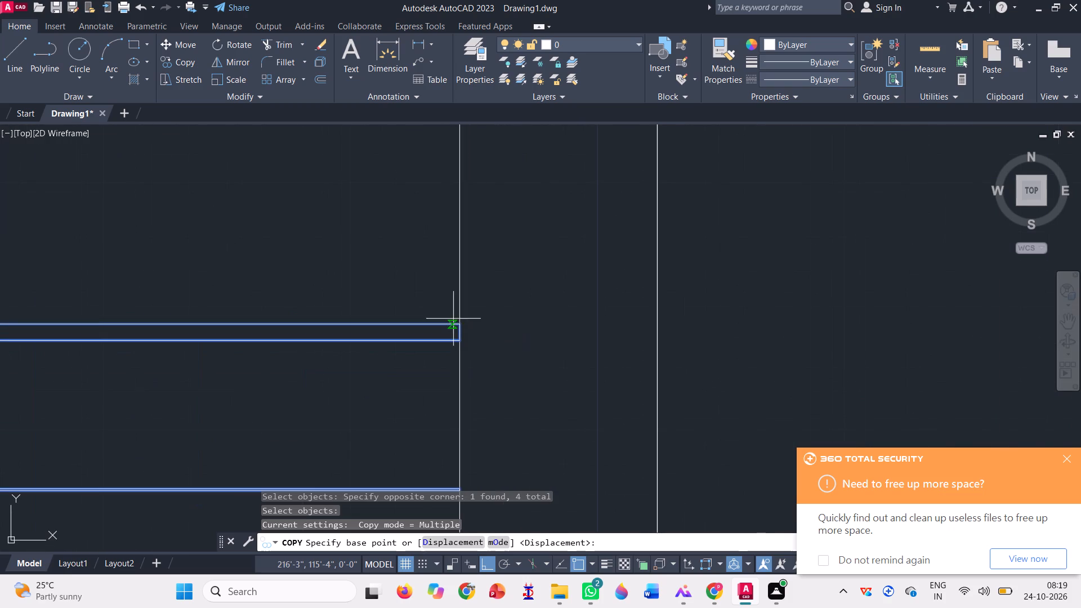
{"action": "scroll", "coordinate": [456, 323], "scroll_direction": "down", "scroll_amount": 4}
{"action": "left_click", "coordinate": [451, 327]}
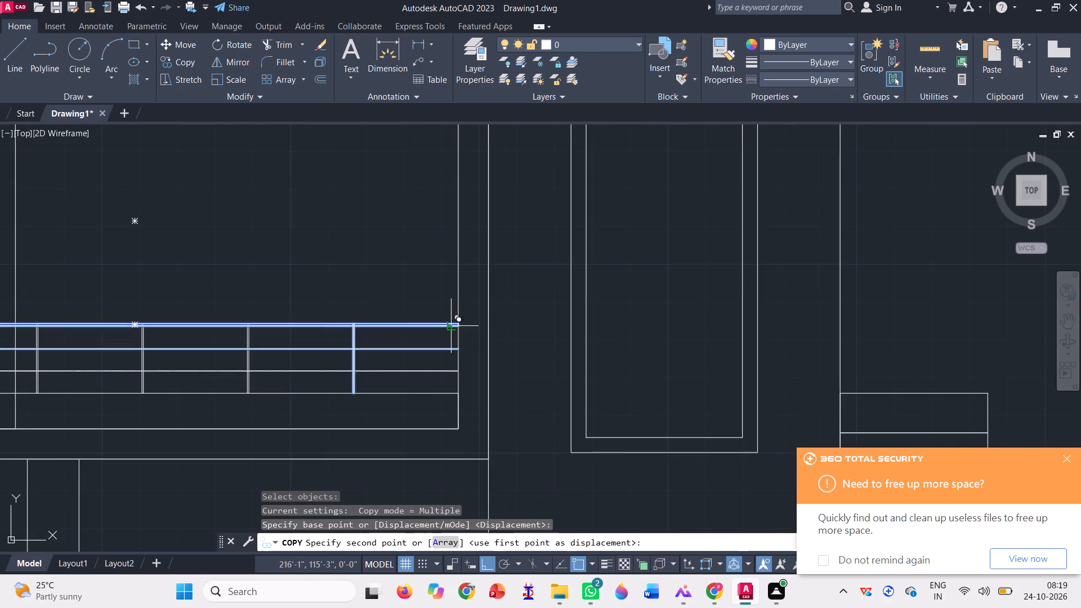
{"action": "scroll", "coordinate": [425, 305], "scroll_direction": "down", "scroll_amount": 5}
{"action": "left_click", "coordinate": [624, 312]}
{"action": "key", "text": "Escape"}
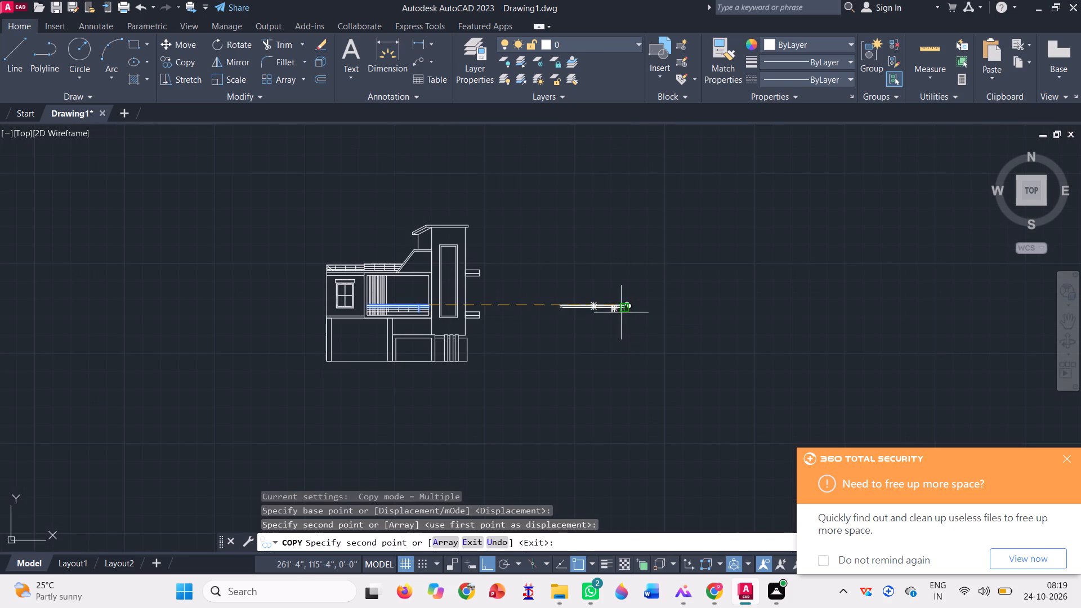
Draw a vertical line across the copied rails, a short distance left of the copied post.
{"action": "scroll", "coordinate": [654, 305], "scroll_direction": "up", "scroll_amount": 3}
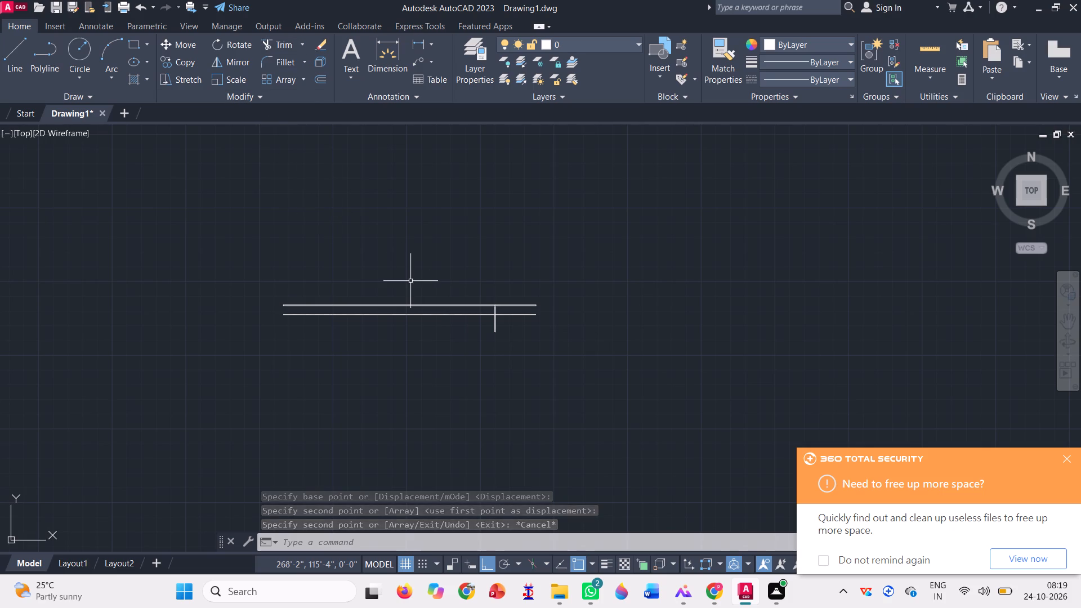
{"action": "key", "text": "l"}
{"action": "key", "text": "Return"}
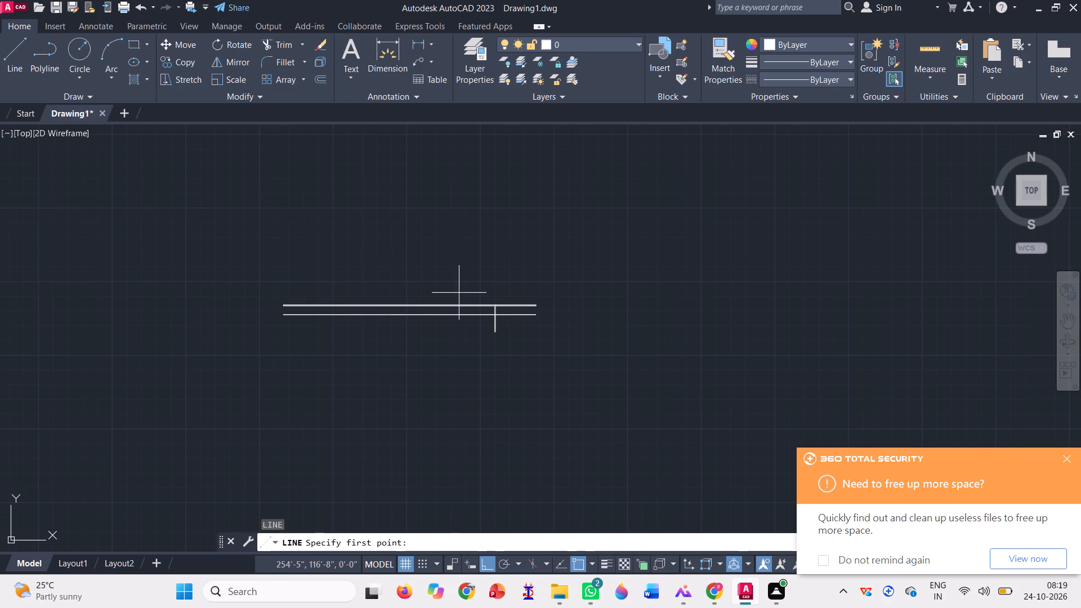
{"action": "left_click", "coordinate": [463, 291]}
{"action": "left_click", "coordinate": [469, 417]}
{"action": "key", "text": "space"}
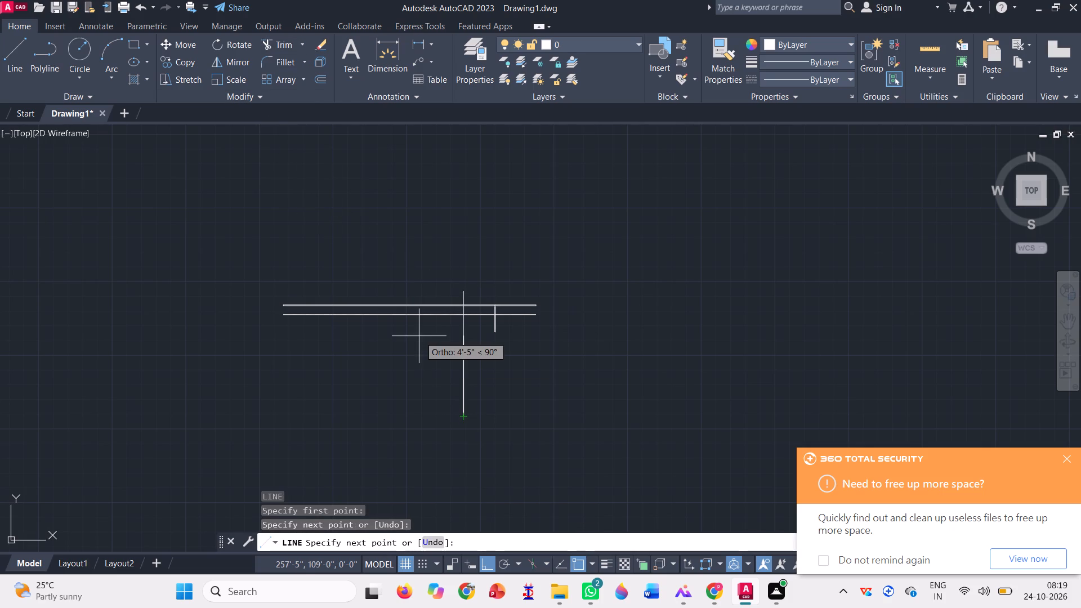
Trim the copied rails left of the vertical line, and trim the line's ends above and below the rails.
{"action": "left_click", "coordinate": [284, 38]}
{"action": "left_click", "coordinate": [410, 292]}
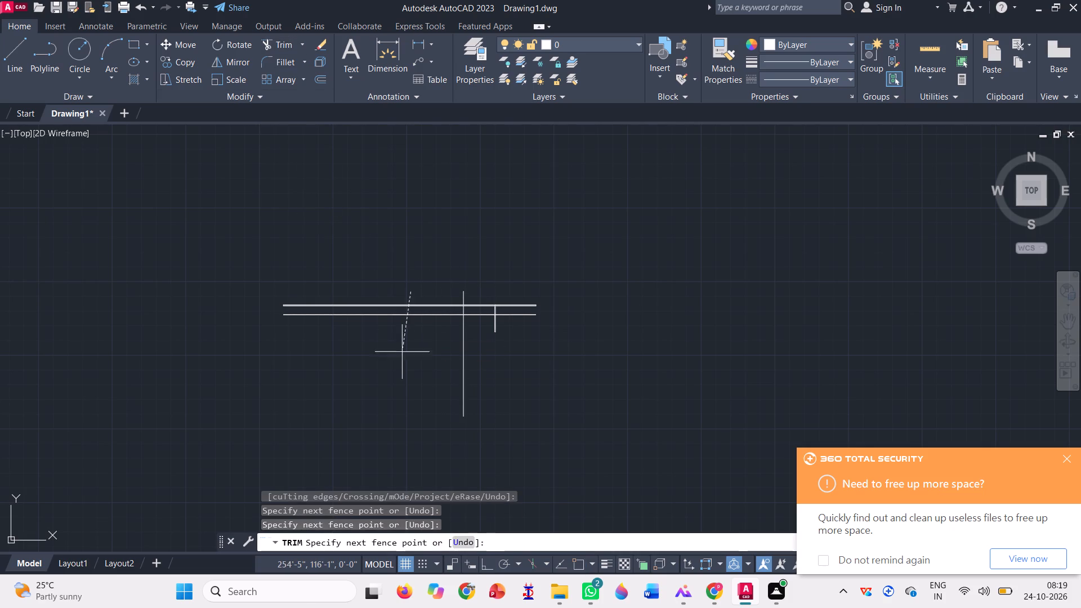
{"action": "left_click", "coordinate": [400, 364]}
{"action": "left_click", "coordinate": [474, 380]}
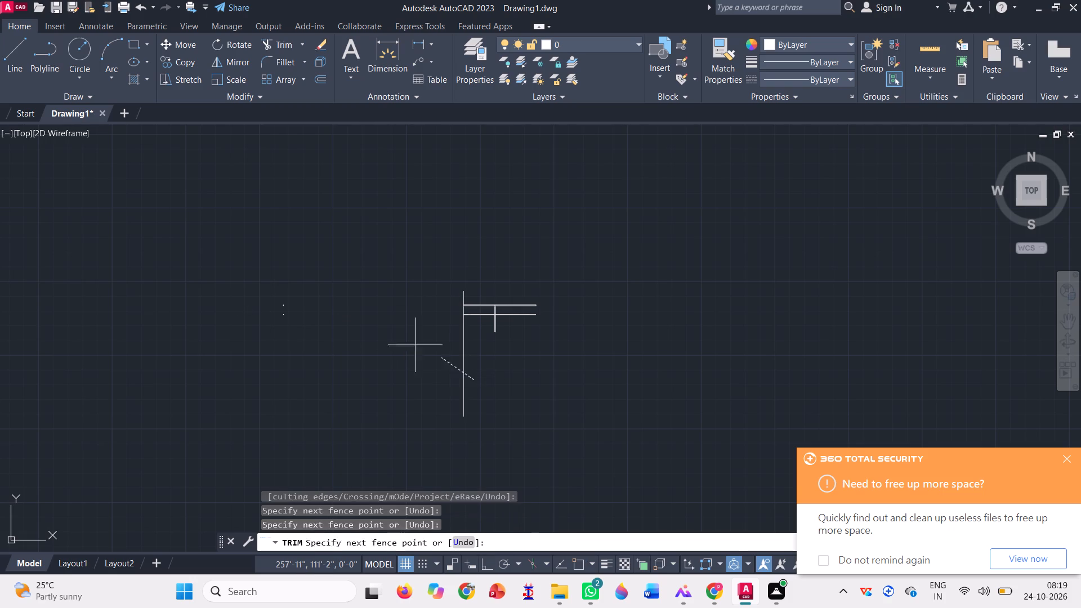
{"action": "left_click", "coordinate": [387, 336]}
{"action": "scroll", "coordinate": [479, 289], "scroll_direction": "up", "scroll_amount": 3}
{"action": "left_click", "coordinate": [430, 332]}
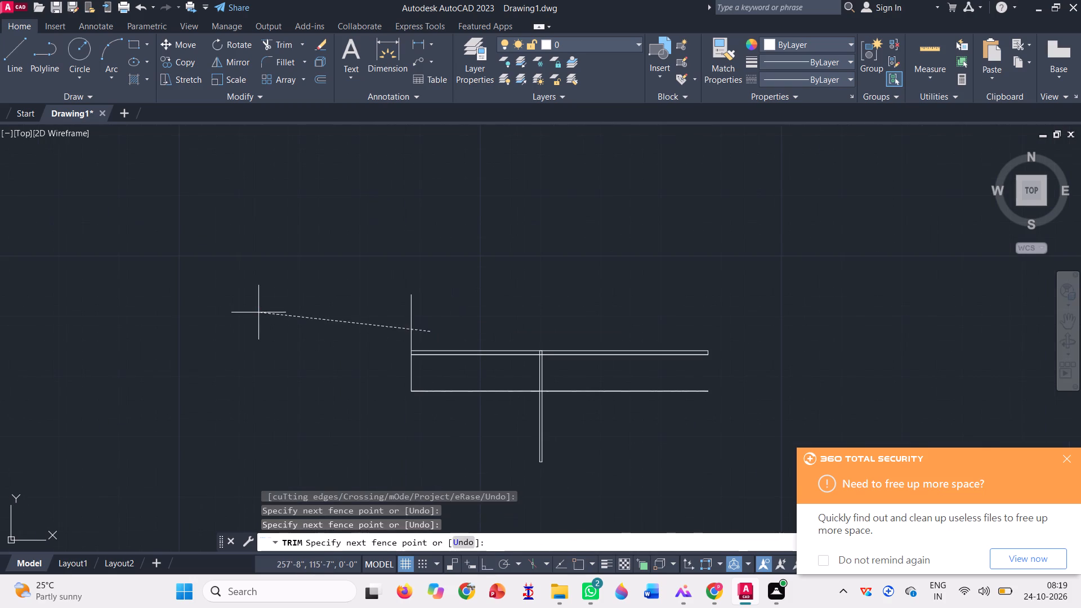
{"action": "left_click", "coordinate": [257, 311]}
{"action": "scroll", "coordinate": [606, 325], "scroll_direction": "down", "scroll_amount": 1}
{"action": "key", "text": "Escape"}
{"action": "scroll", "coordinate": [674, 303], "scroll_direction": "down", "scroll_amount": 1}
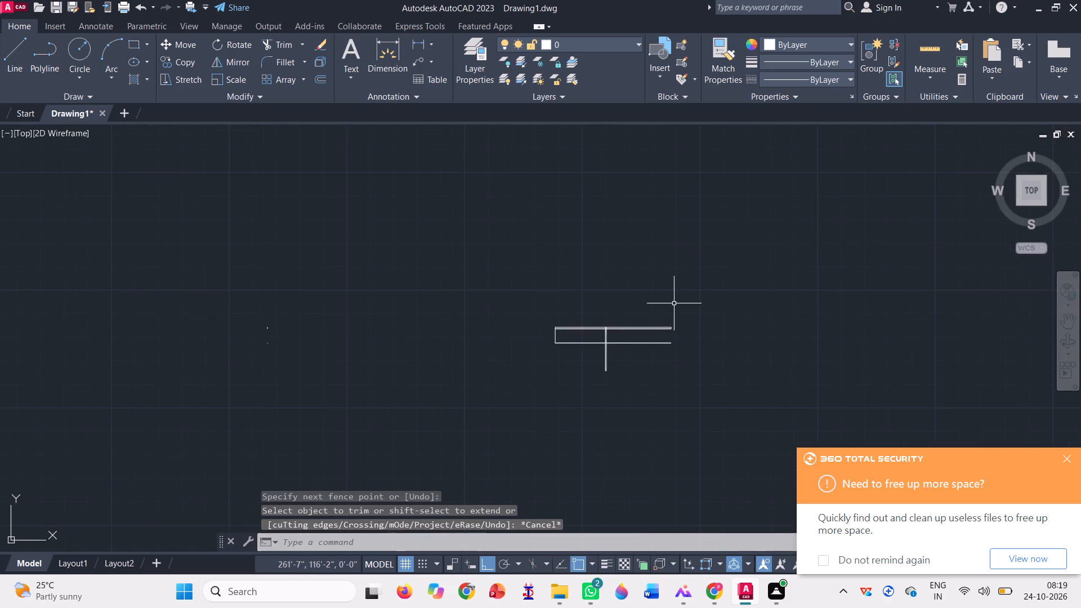
Delete the two leftover rail end fragments lying away from the copied railing section.
{"action": "left_click", "coordinate": [356, 390]}
{"action": "left_click", "coordinate": [190, 282]}
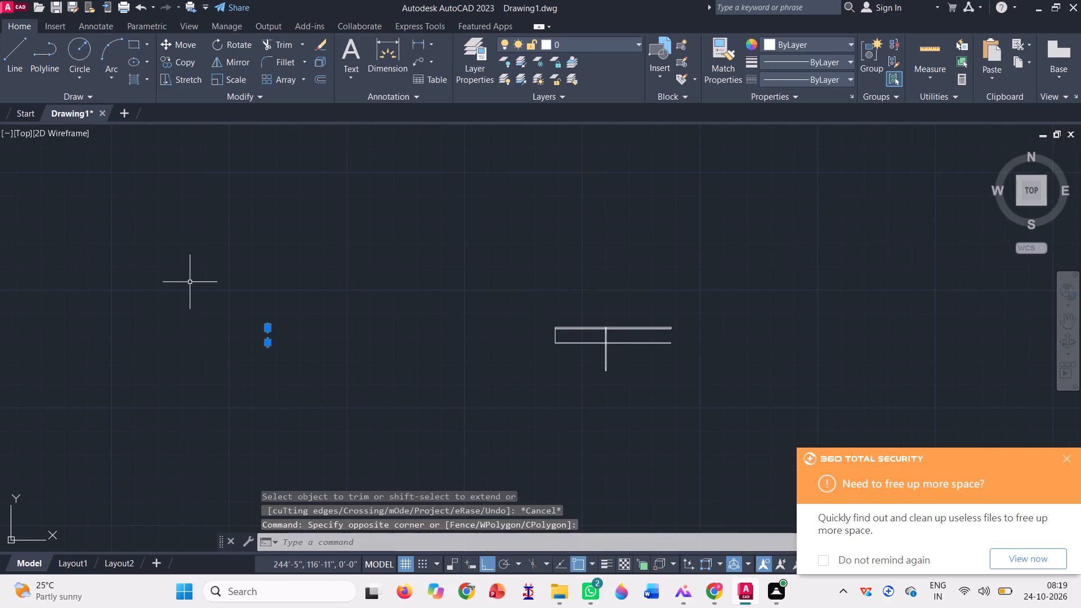
{"action": "key", "text": "Delete"}
With ortho off, copy the whole railing section by its top-left corner onto the tower's outer edge, just above the lower side projection.
{"action": "scroll", "coordinate": [526, 392], "scroll_direction": "down", "scroll_amount": 2}
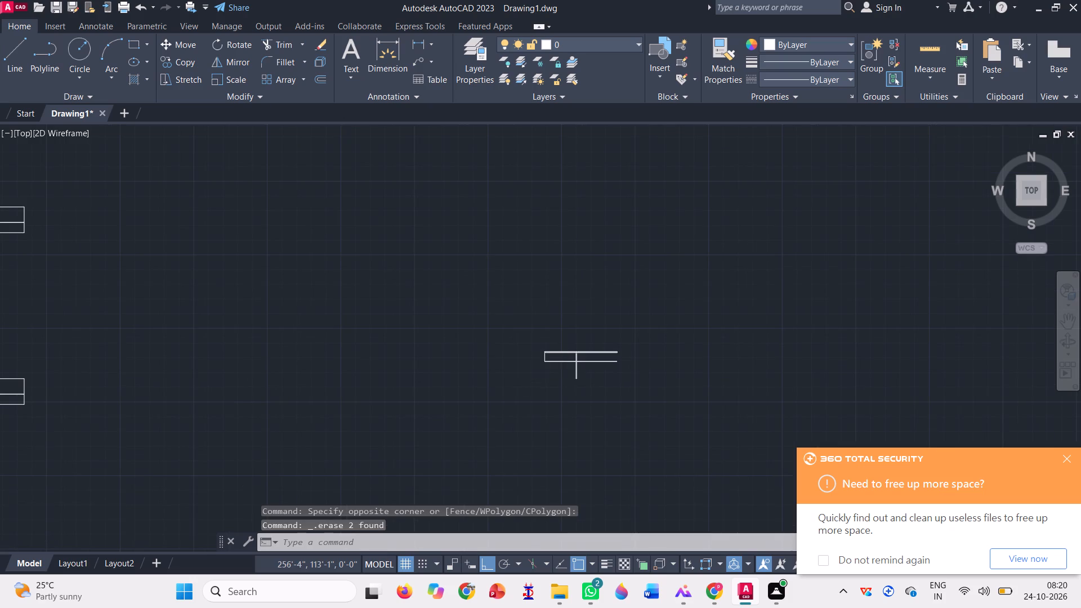
{"action": "scroll", "coordinate": [571, 383], "scroll_direction": "up", "scroll_amount": 3}
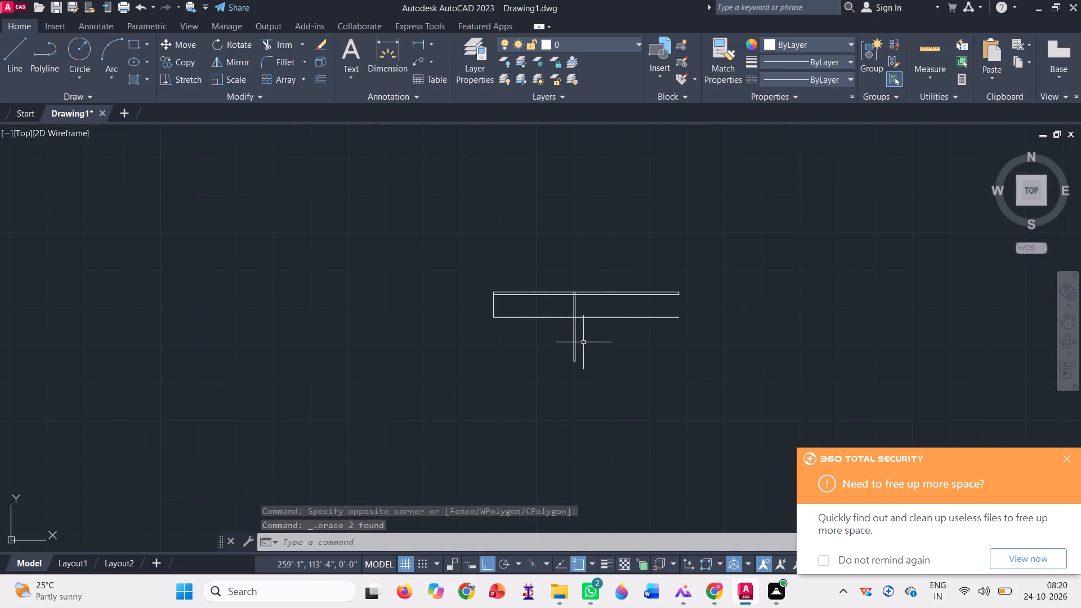
{"action": "scroll", "coordinate": [575, 356], "scroll_direction": "down", "scroll_amount": 2}
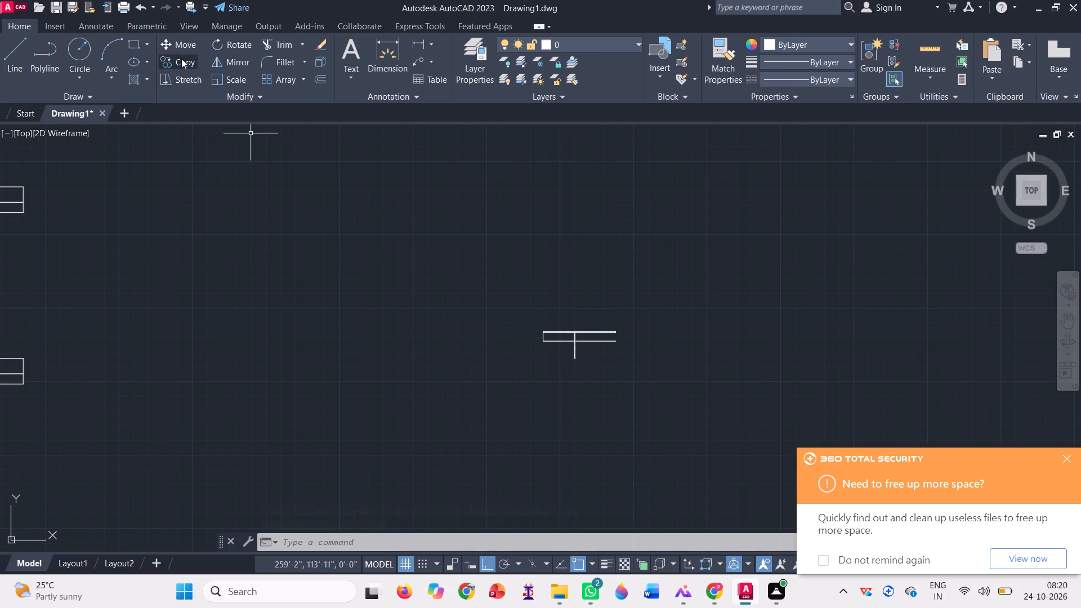
{"action": "left_click", "coordinate": [179, 60]}
{"action": "left_click", "coordinate": [641, 379]}
{"action": "left_click", "coordinate": [461, 260]}
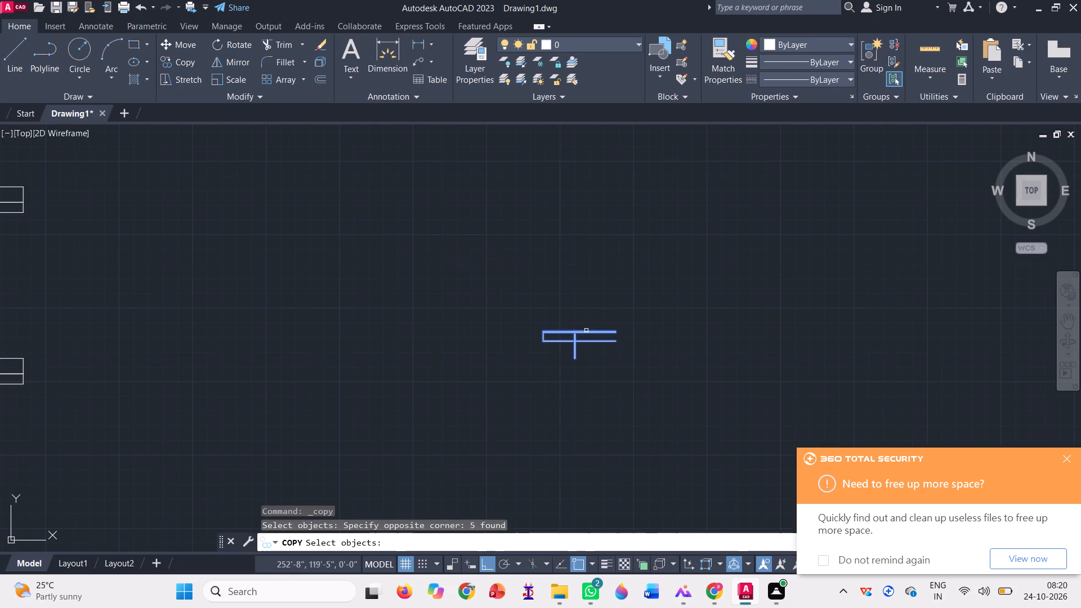
{"action": "key", "text": "space"}
{"action": "scroll", "coordinate": [566, 333], "scroll_direction": "up", "scroll_amount": 4}
{"action": "scroll", "coordinate": [463, 323], "scroll_direction": "up", "scroll_amount": 3}
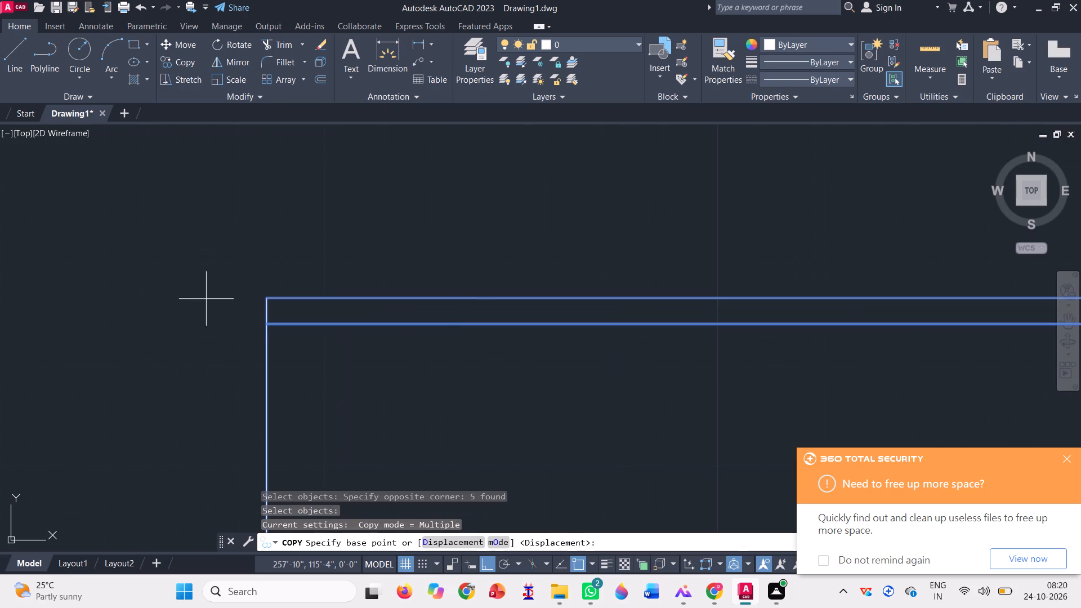
{"action": "scroll", "coordinate": [282, 281], "scroll_direction": "down", "scroll_amount": 3}
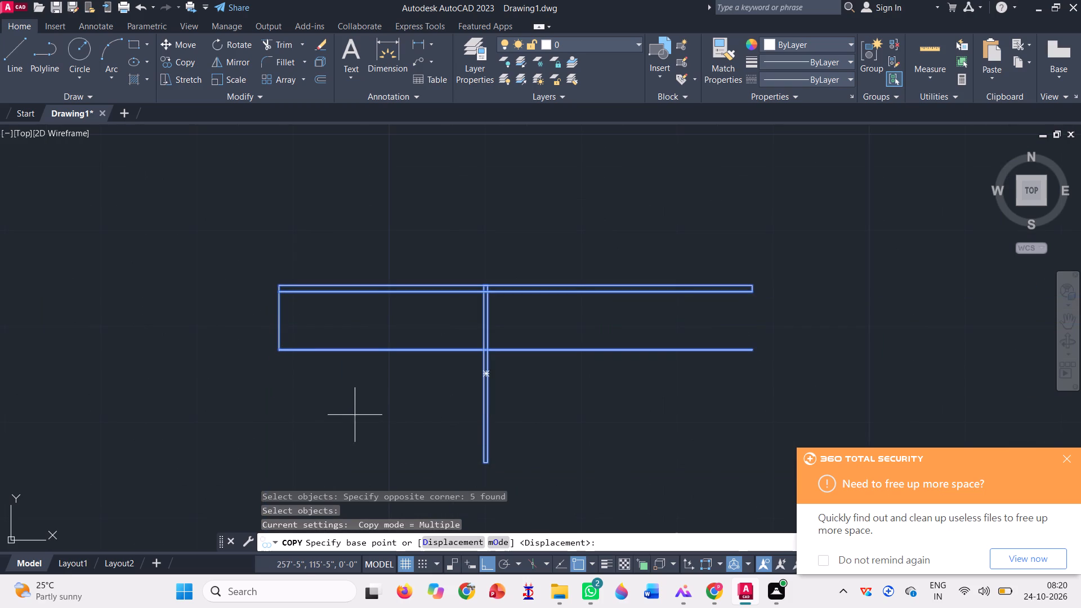
{"action": "scroll", "coordinate": [284, 350], "scroll_direction": "up", "scroll_amount": 4}
{"action": "scroll", "coordinate": [439, 495], "scroll_direction": "down", "scroll_amount": 2}
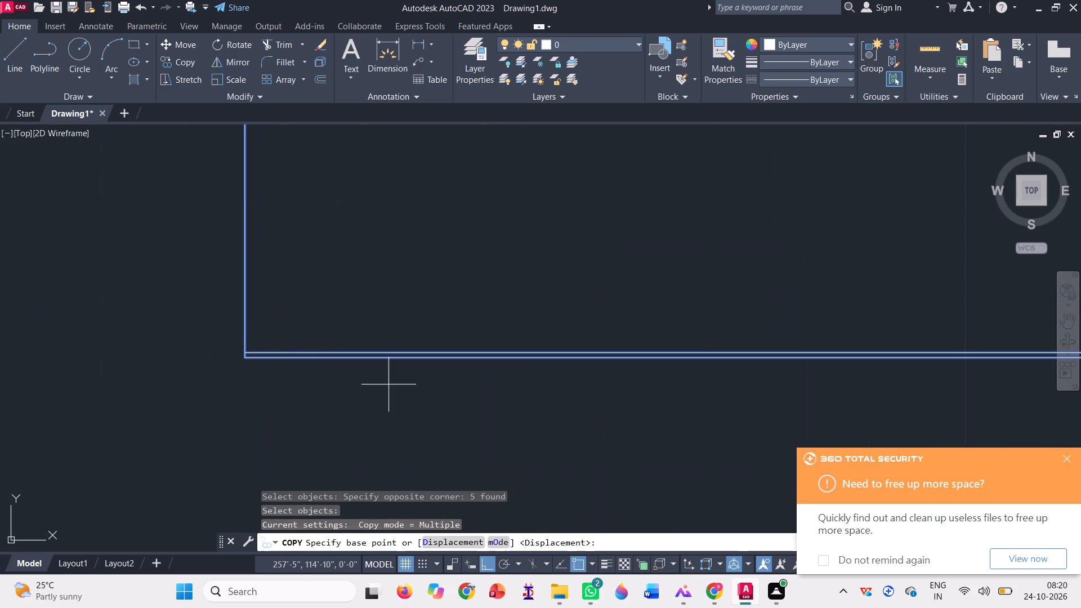
{"action": "scroll", "coordinate": [327, 298], "scroll_direction": "down", "scroll_amount": 2}
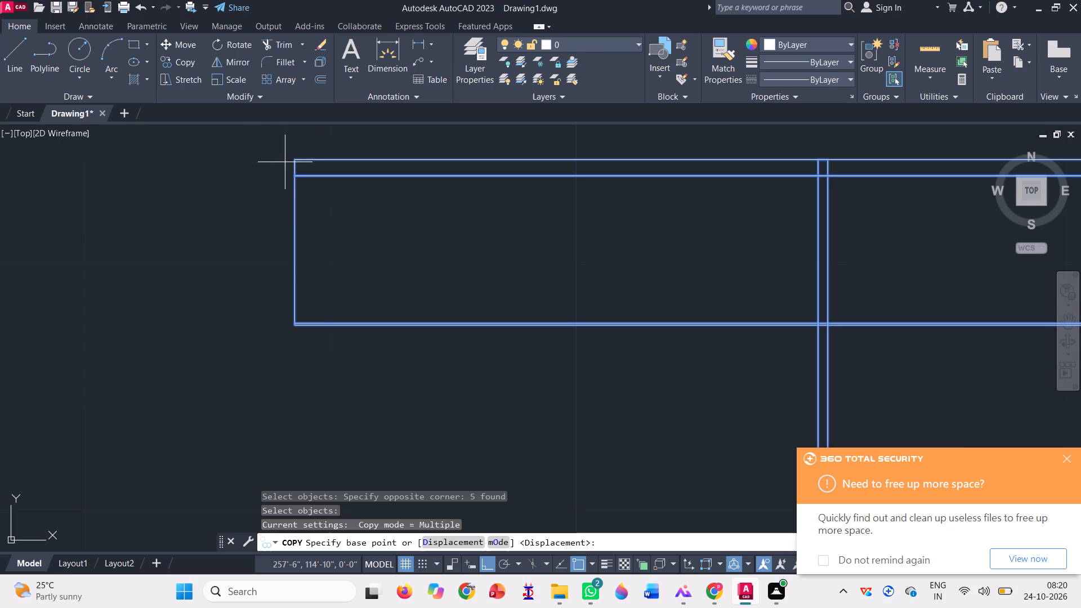
{"action": "left_click", "coordinate": [296, 159]}
{"action": "scroll", "coordinate": [587, 288], "scroll_direction": "down", "scroll_amount": 6}
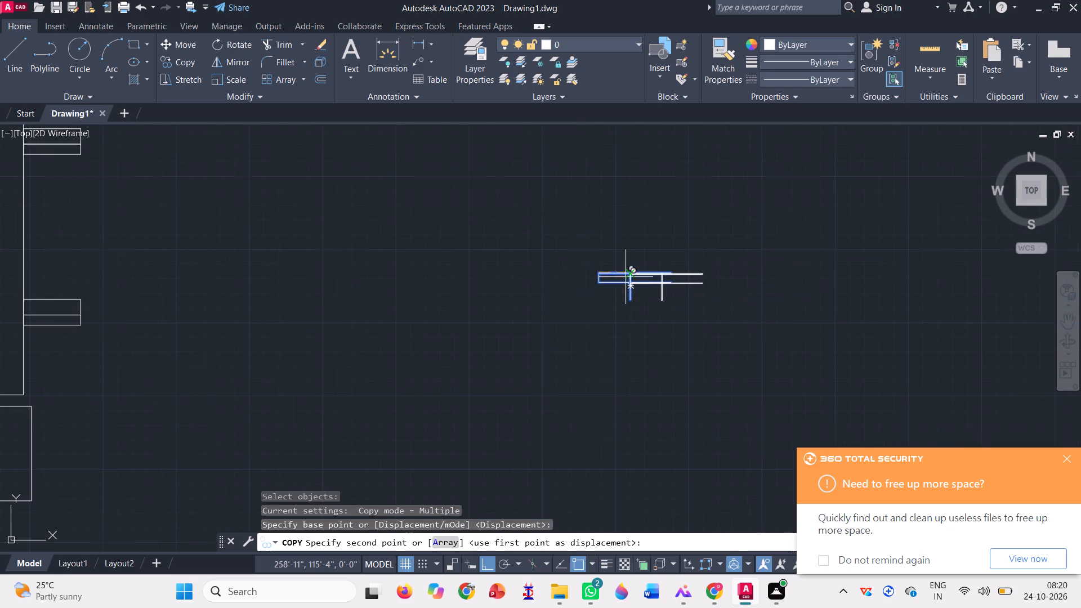
{"action": "scroll", "coordinate": [624, 281], "scroll_direction": "down", "scroll_amount": 1}
{"action": "scroll", "coordinate": [255, 294], "scroll_direction": "up", "scroll_amount": 3}
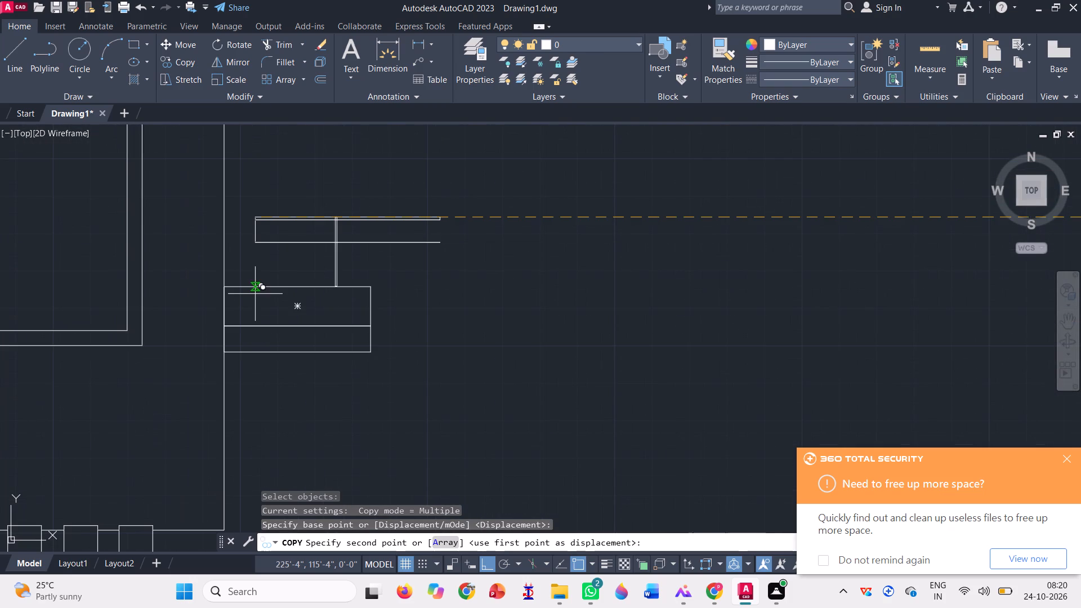
{"action": "key", "text": "F8"}
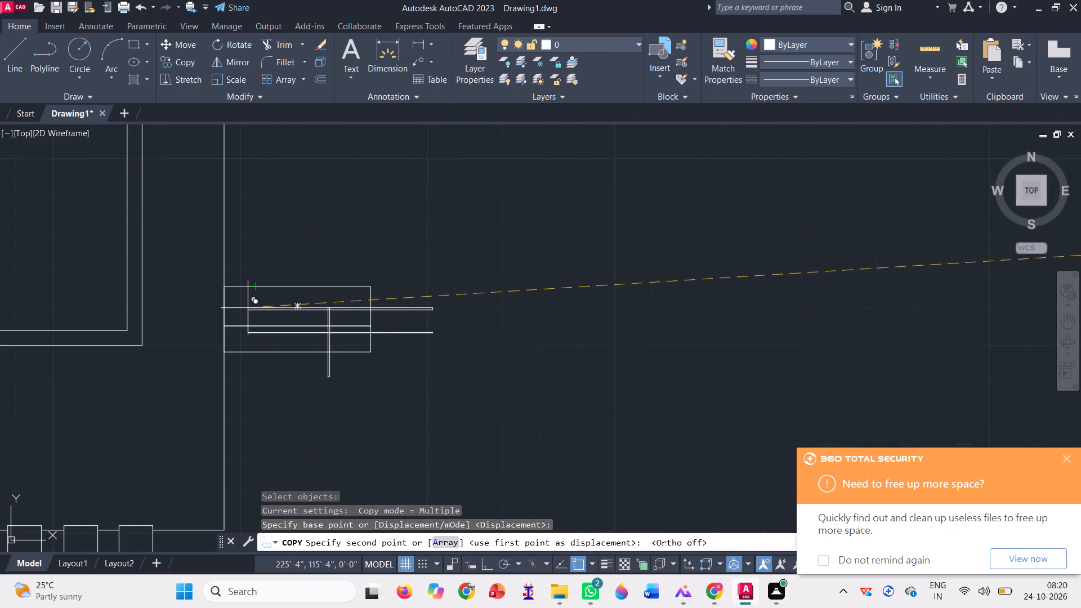
{"action": "scroll", "coordinate": [234, 299], "scroll_direction": "up", "scroll_amount": 2}
{"action": "scroll", "coordinate": [234, 299], "scroll_direction": "down", "scroll_amount": 3}
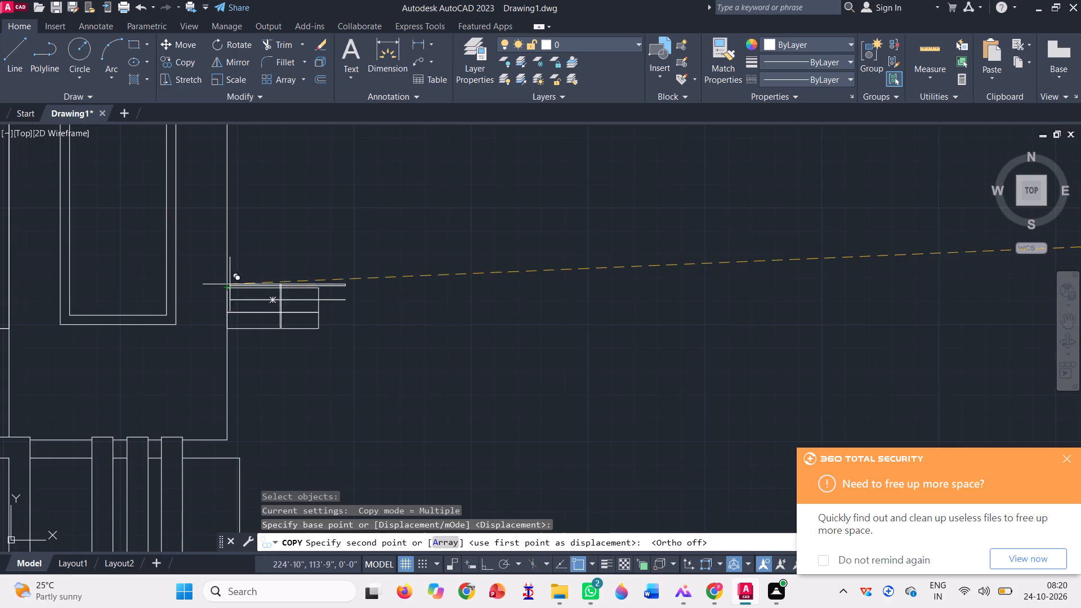
{"action": "scroll", "coordinate": [220, 246], "scroll_direction": "up", "scroll_amount": 1}
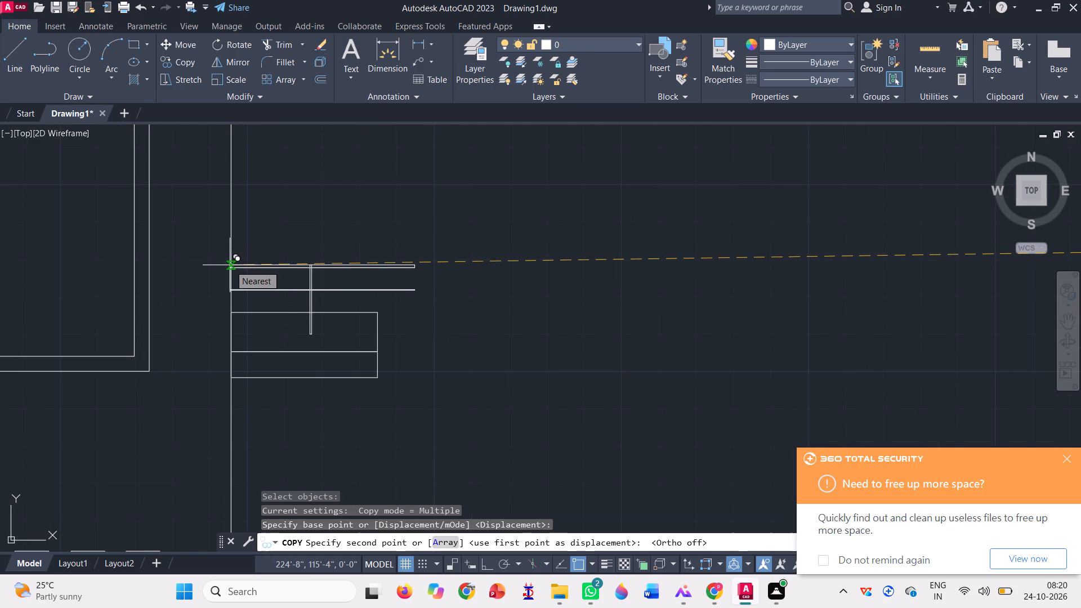
{"action": "scroll", "coordinate": [232, 265], "scroll_direction": "up", "scroll_amount": 2}
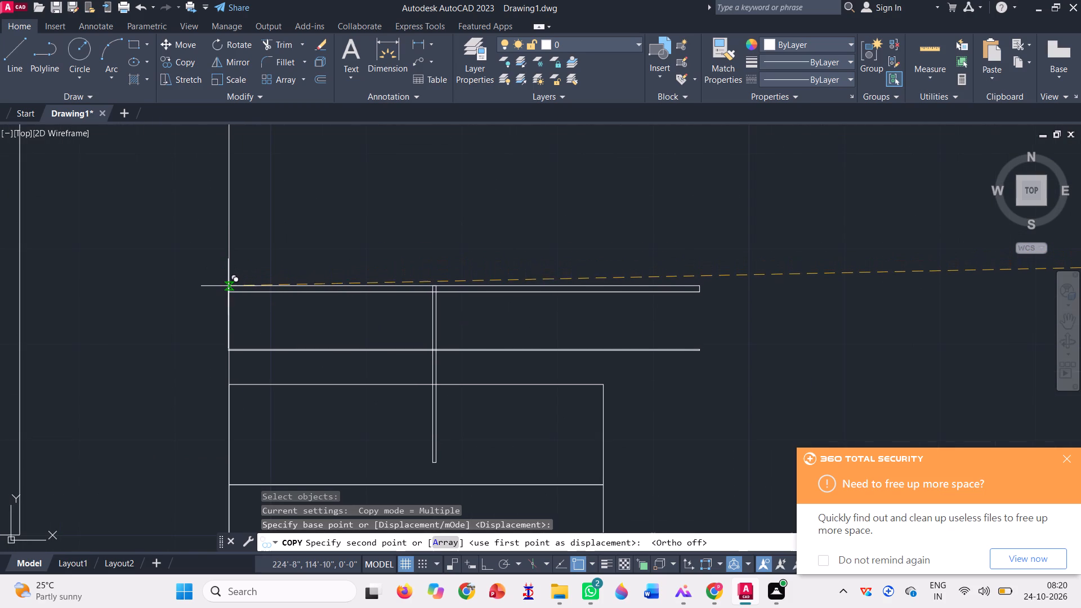
{"action": "left_click", "coordinate": [228, 288]}
{"action": "key", "text": "Escape"}
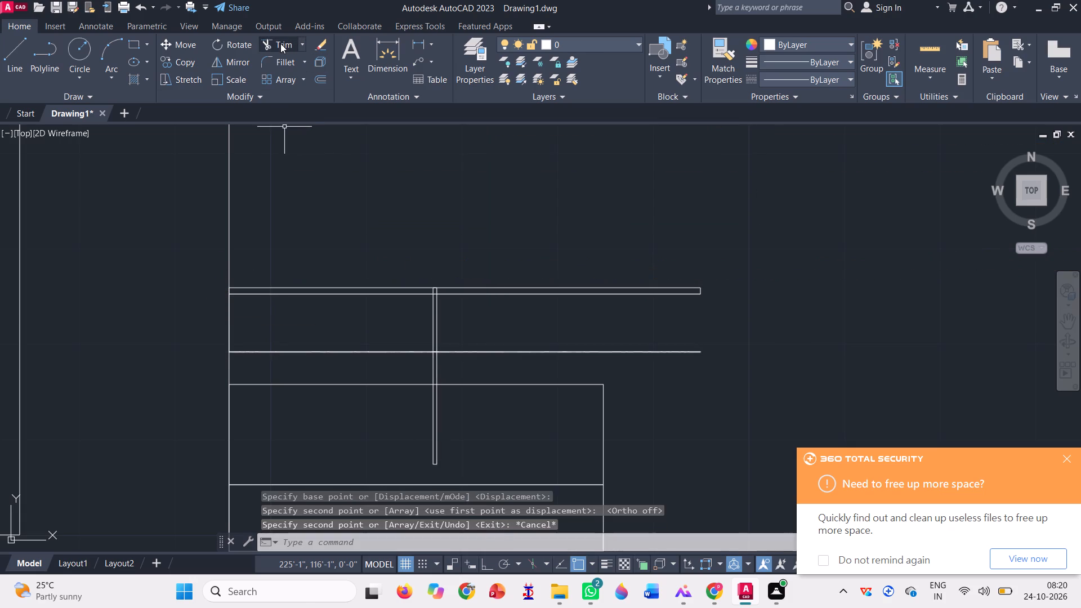
Trim the copied railing post below the lower projection's top edge and remove its leftover bottom piece.
{"action": "left_click", "coordinate": [280, 43]}
{"action": "left_click", "coordinate": [459, 429]}
{"action": "left_click", "coordinate": [364, 405]}
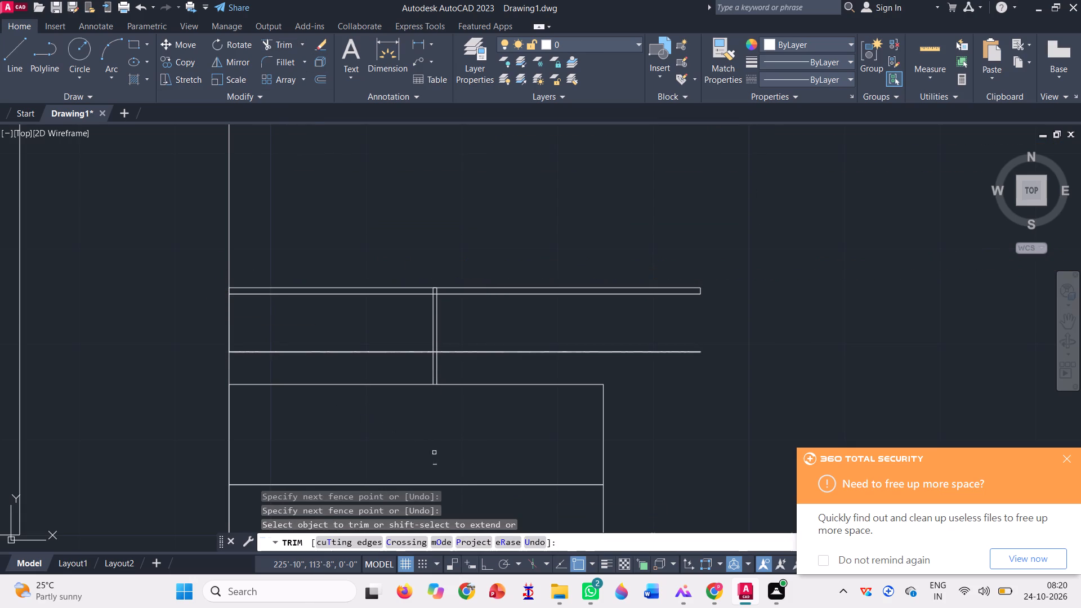
{"action": "left_click", "coordinate": [435, 466]}
{"action": "key", "text": "Escape"}
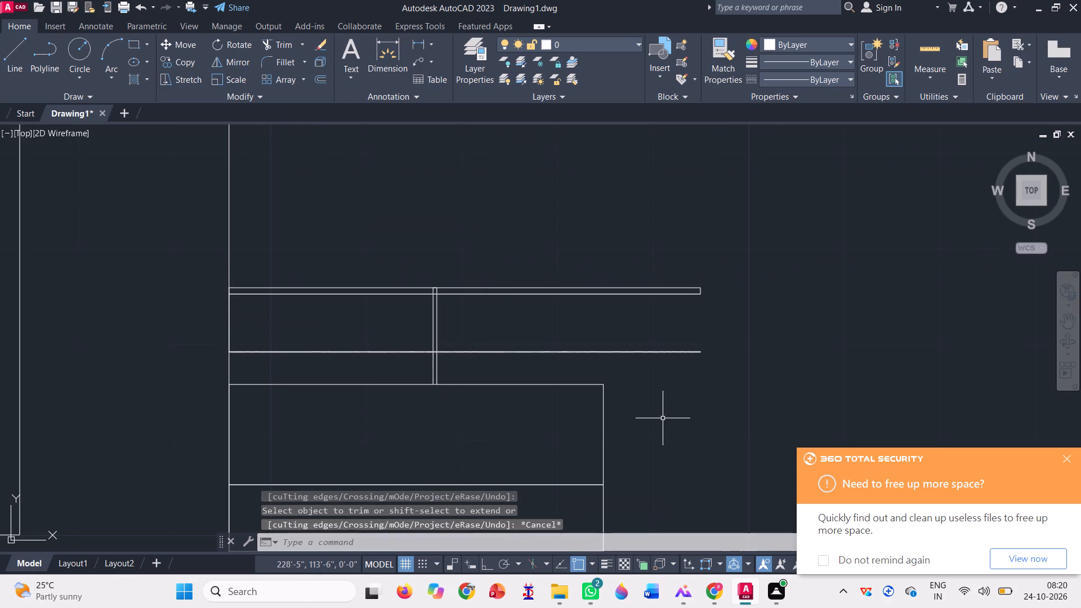
With ortho on, draw a vertical line about 11" up from the lower projection's top outer corner, crossing the copied rails.
{"action": "key", "text": "l"}
{"action": "key", "text": "Return"}
{"action": "scroll", "coordinate": [589, 331], "scroll_direction": "up", "scroll_amount": 2}
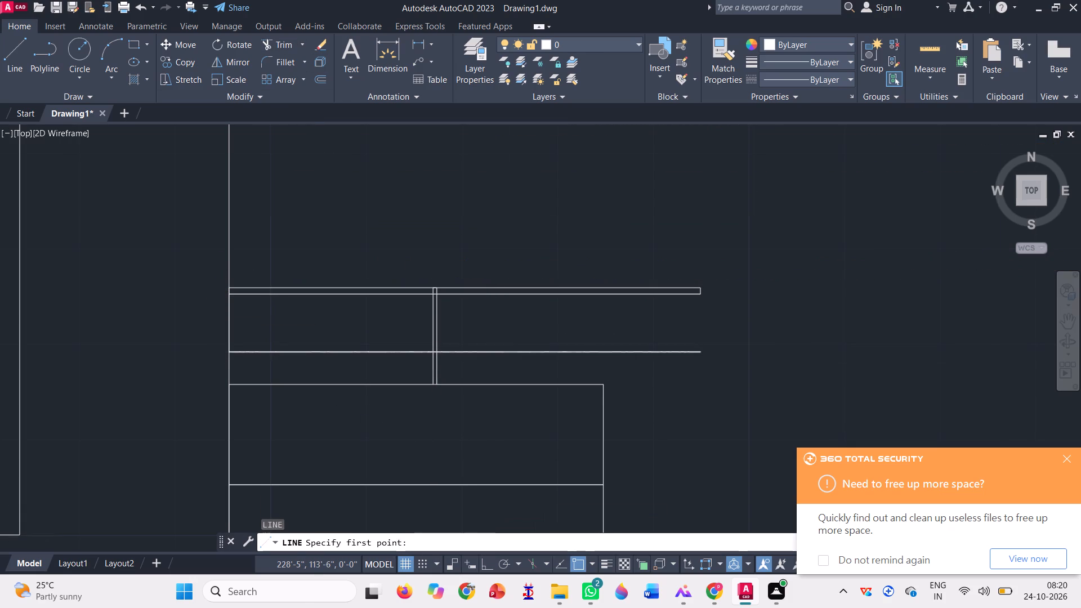
{"action": "left_click", "coordinate": [624, 466]}
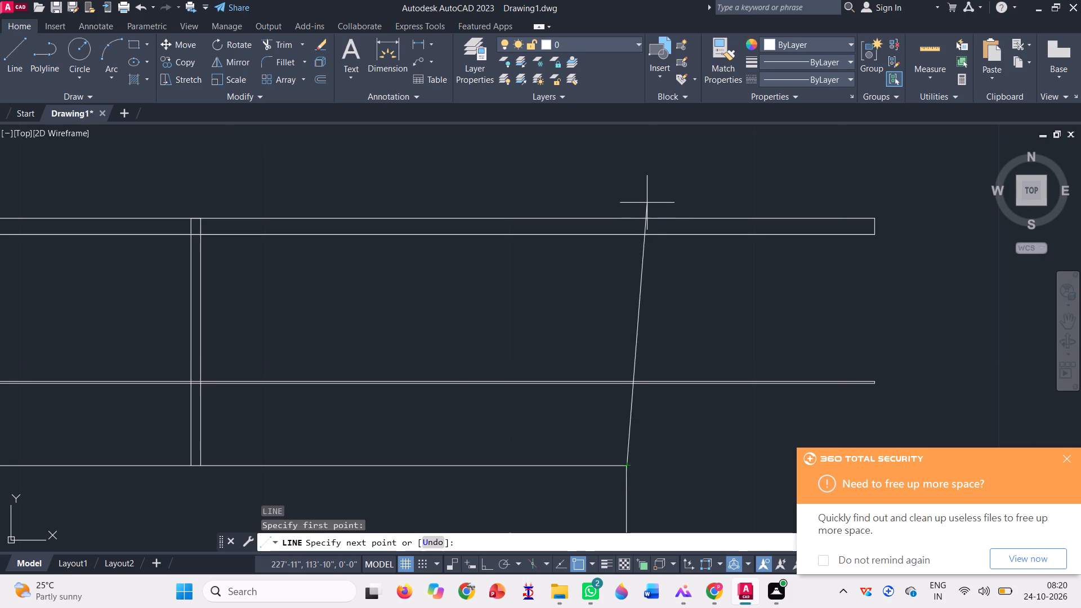
{"action": "key", "text": "F8"}
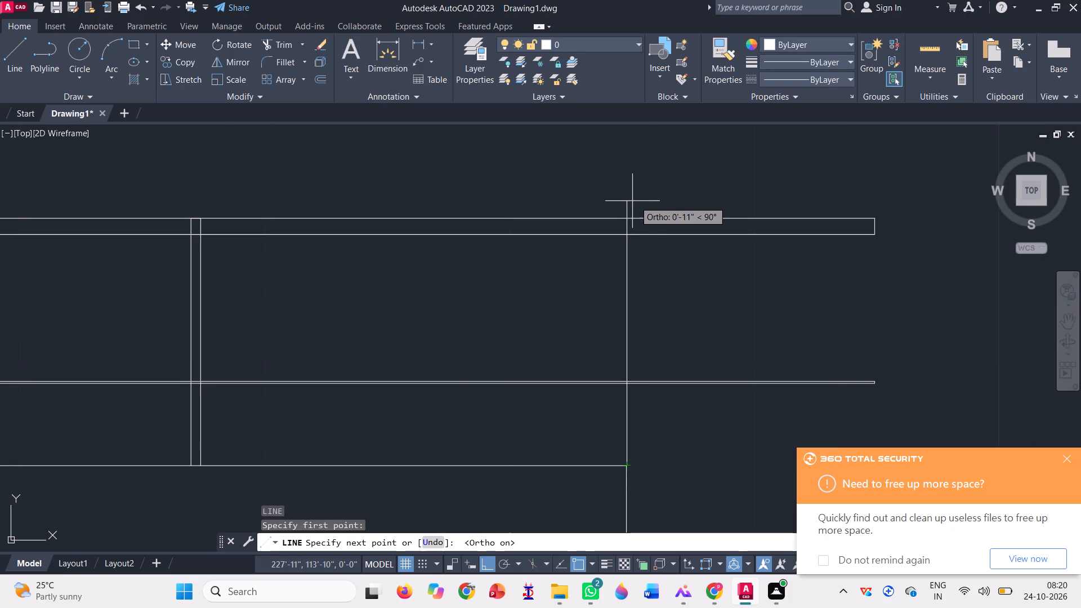
{"action": "left_click", "coordinate": [632, 201]}
{"action": "key", "text": "Escape"}
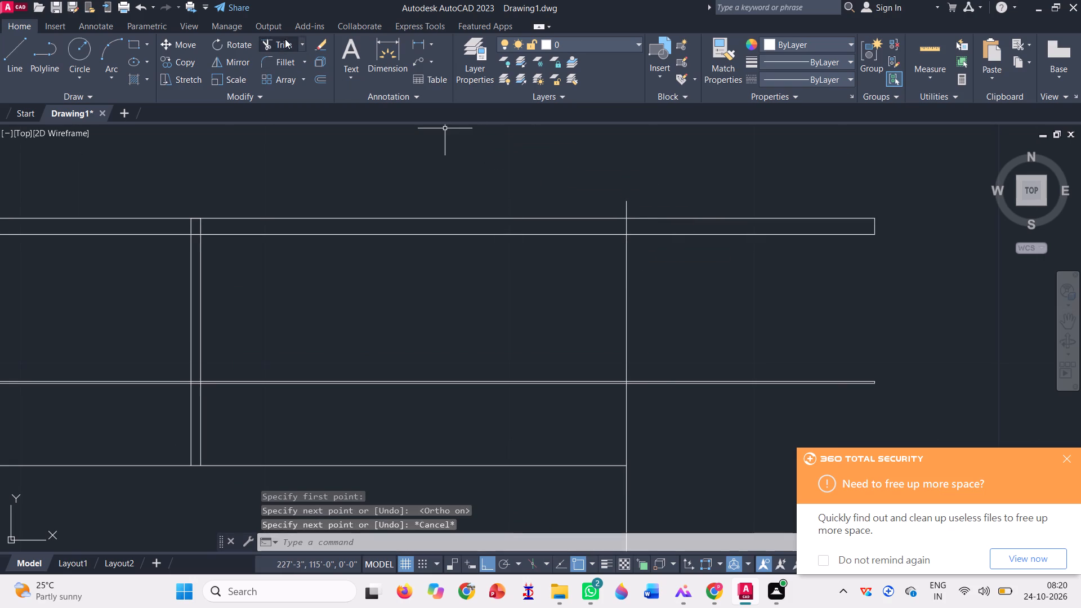
Trim the rails beyond the new vertical line, and trim the line's end above the top rail.
{"action": "left_click", "coordinate": [283, 39]}
{"action": "left_click", "coordinate": [694, 205]}
{"action": "left_click", "coordinate": [747, 477]}
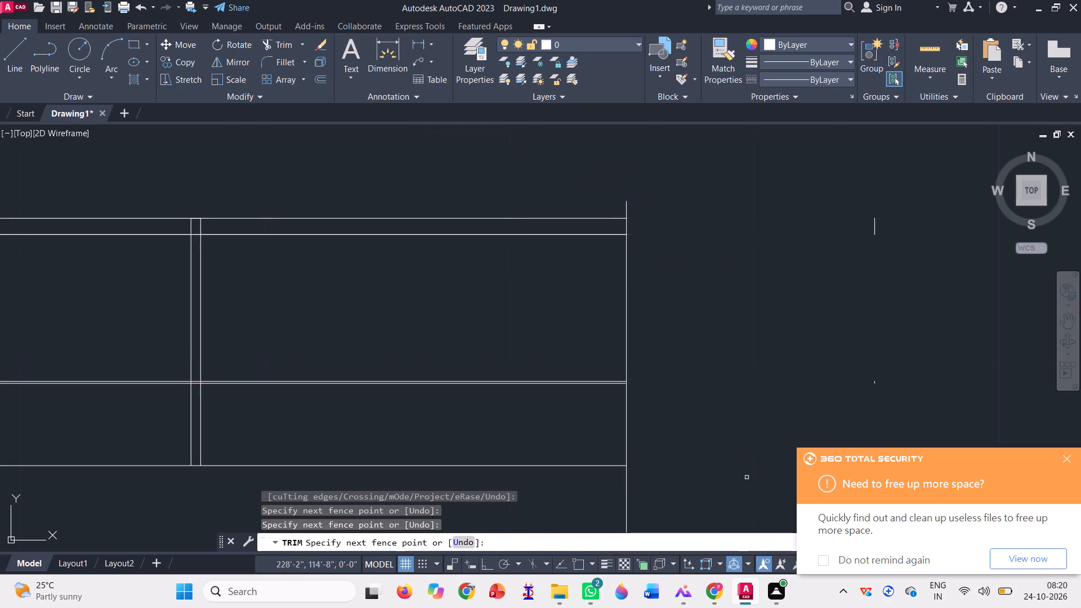
{"action": "scroll", "coordinate": [629, 216], "scroll_direction": "up", "scroll_amount": 3}
{"action": "left_click", "coordinate": [587, 183]}
{"action": "left_click", "coordinate": [819, 216]}
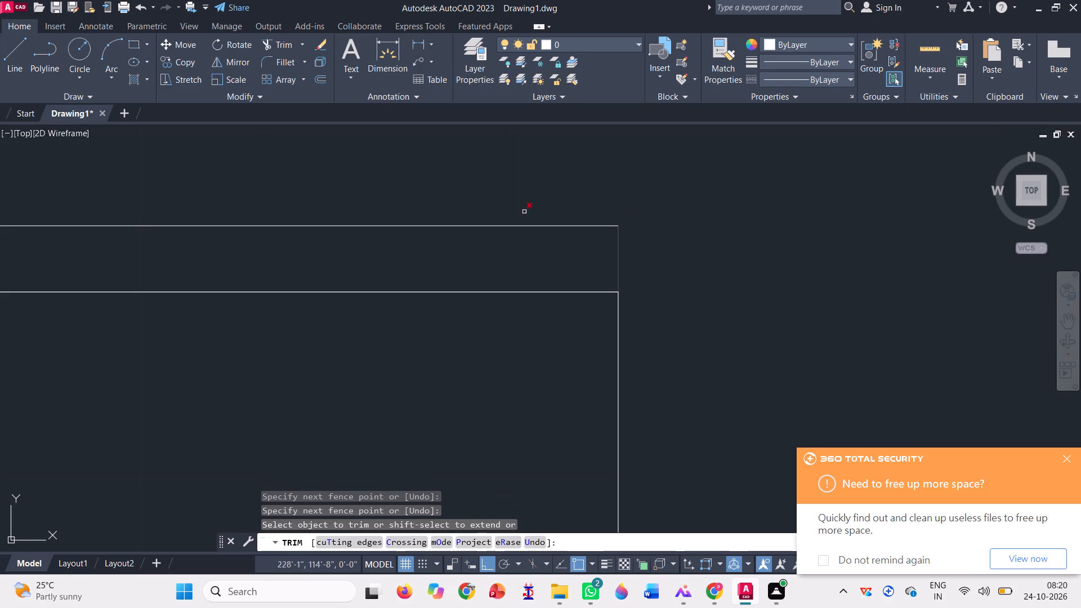
Remove the detached rail end pieces left beyond the lower projection's railing.
{"action": "scroll", "coordinate": [514, 204], "scroll_direction": "down", "scroll_amount": 3}
{"action": "left_click", "coordinate": [815, 221]}
{"action": "left_click", "coordinate": [751, 213]}
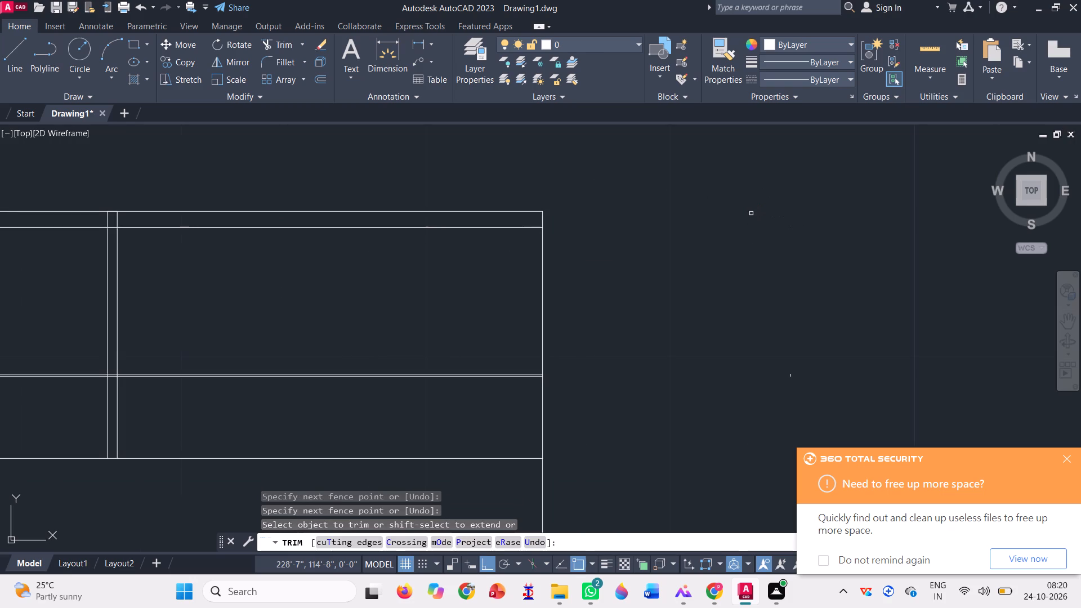
{"action": "left_click", "coordinate": [802, 387]}
{"action": "left_click", "coordinate": [730, 338]}
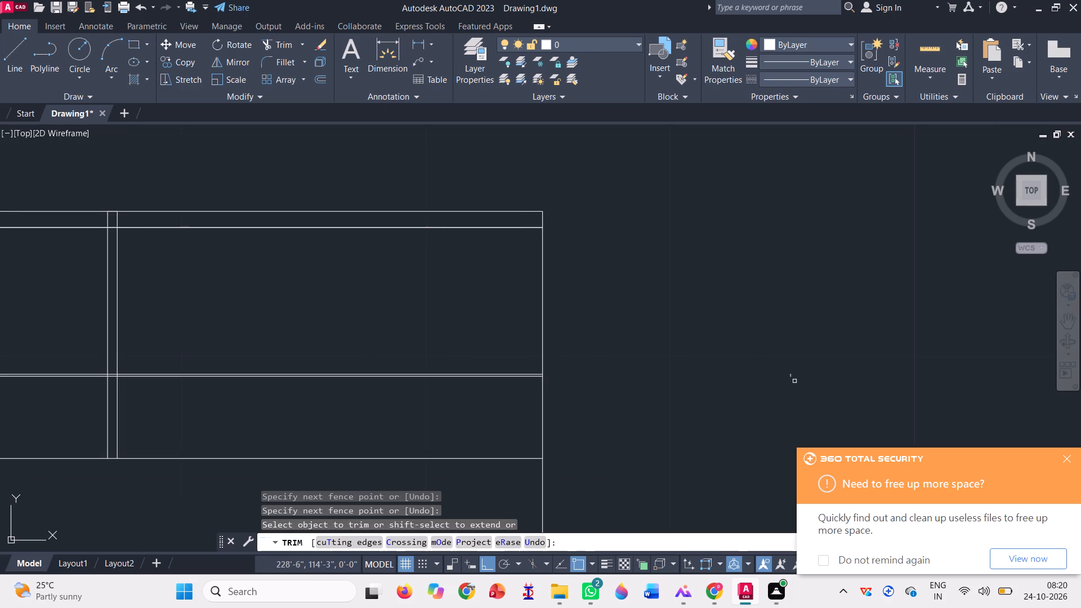
{"action": "left_click", "coordinate": [784, 372]}
{"action": "left_click", "coordinate": [789, 374]}
{"action": "left_click", "coordinate": [790, 374]}
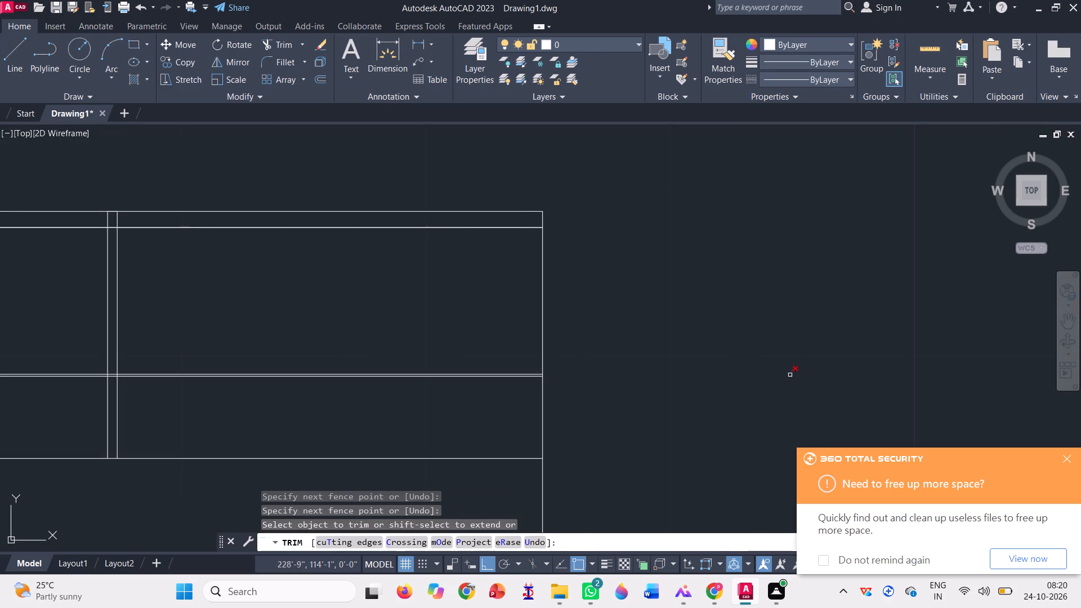
{"action": "scroll", "coordinate": [763, 394], "scroll_direction": "down", "scroll_amount": 3}
{"action": "left_click", "coordinate": [769, 391]}
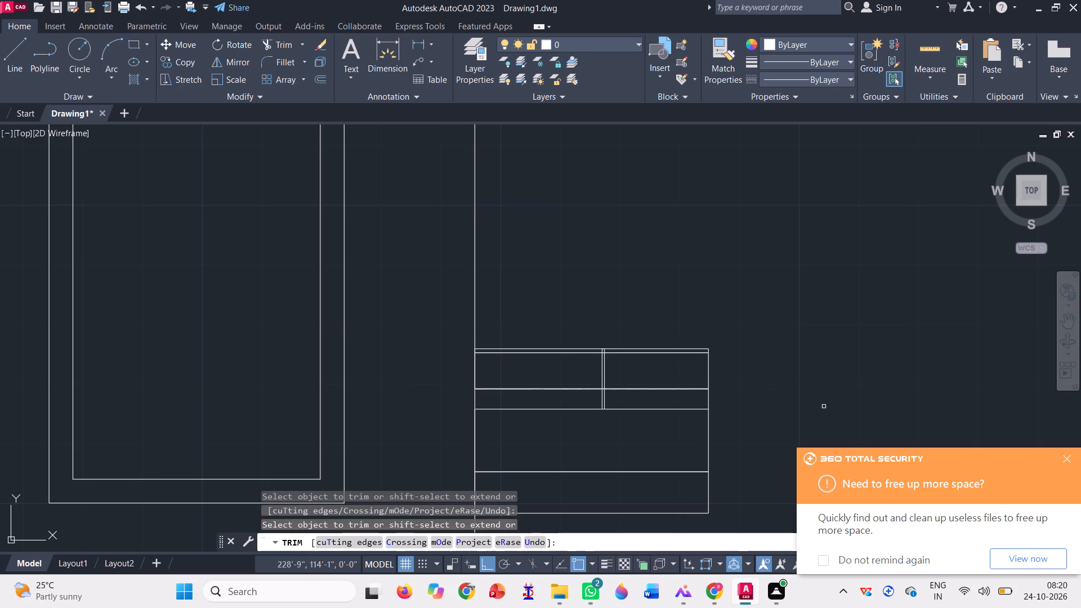
{"action": "scroll", "coordinate": [792, 384], "scroll_direction": "down", "scroll_amount": 2}
{"action": "key", "text": "Escape"}
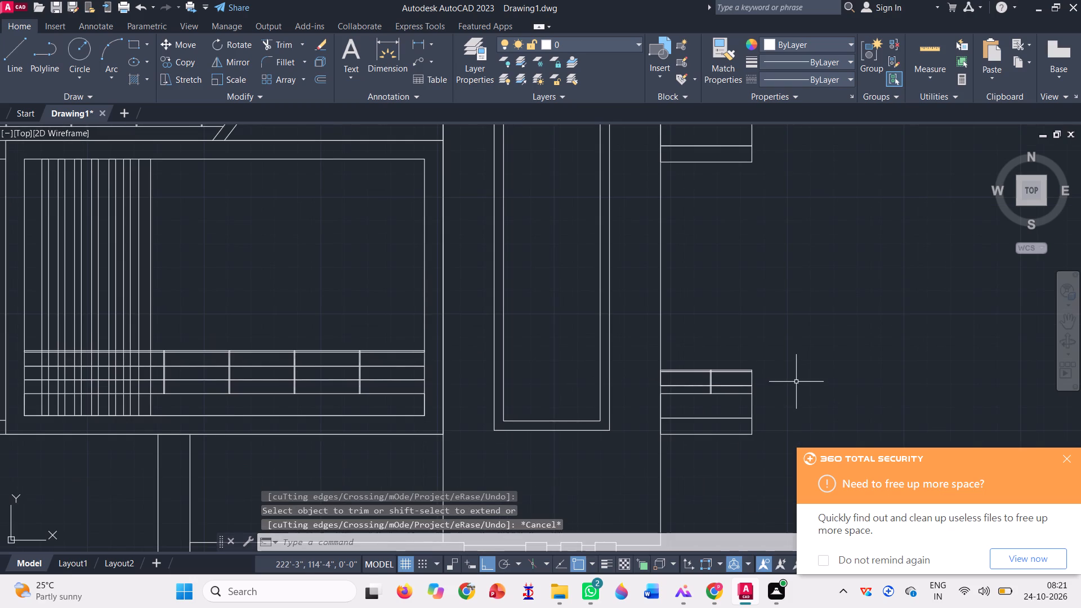
Draw a slanted line from the lower projection railing's top outer corner down and inward to the projection's top edge.
{"action": "scroll", "coordinate": [795, 381], "scroll_direction": "up", "scroll_amount": 1}
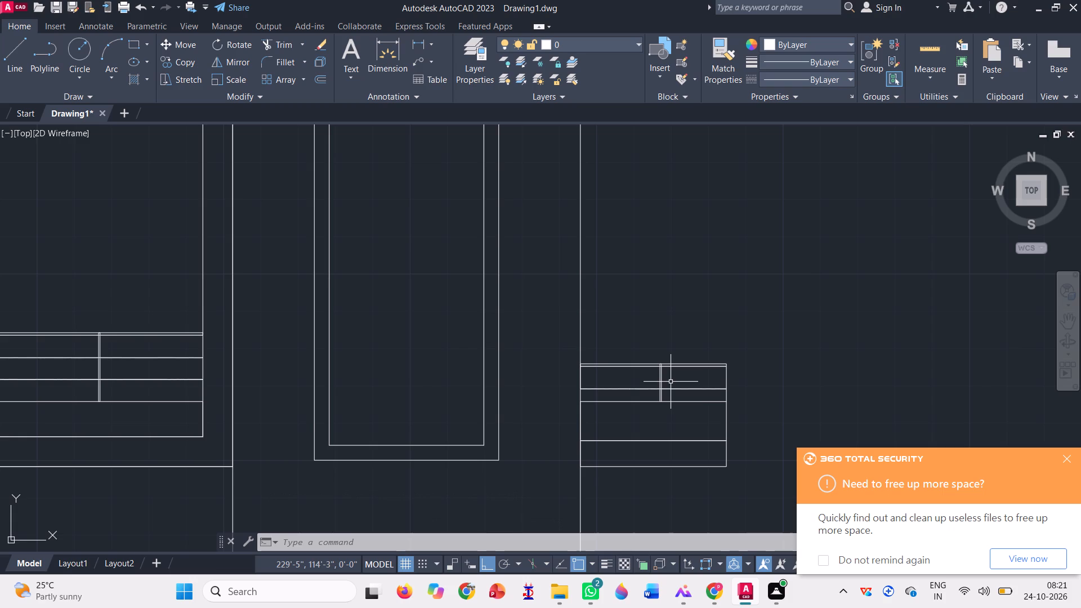
{"action": "scroll", "coordinate": [648, 388], "scroll_direction": "down", "scroll_amount": 2}
{"action": "scroll", "coordinate": [599, 388], "scroll_direction": "down", "scroll_amount": 1}
{"action": "scroll", "coordinate": [546, 386], "scroll_direction": "down", "scroll_amount": 1}
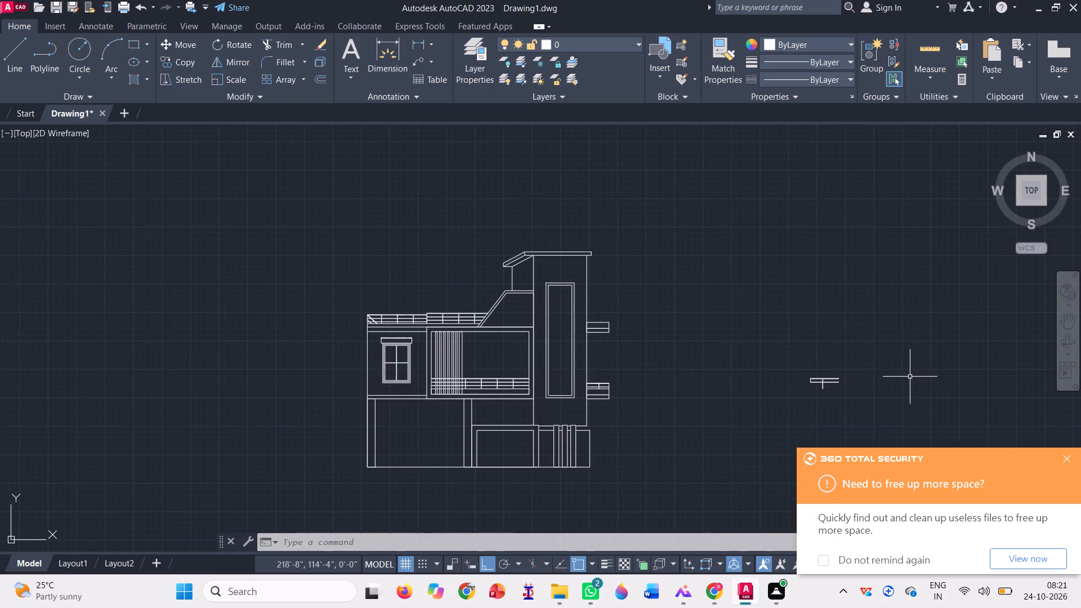
{"action": "scroll", "coordinate": [851, 390], "scroll_direction": "up", "scroll_amount": 3}
{"action": "scroll", "coordinate": [629, 338], "scroll_direction": "down", "scroll_amount": 3}
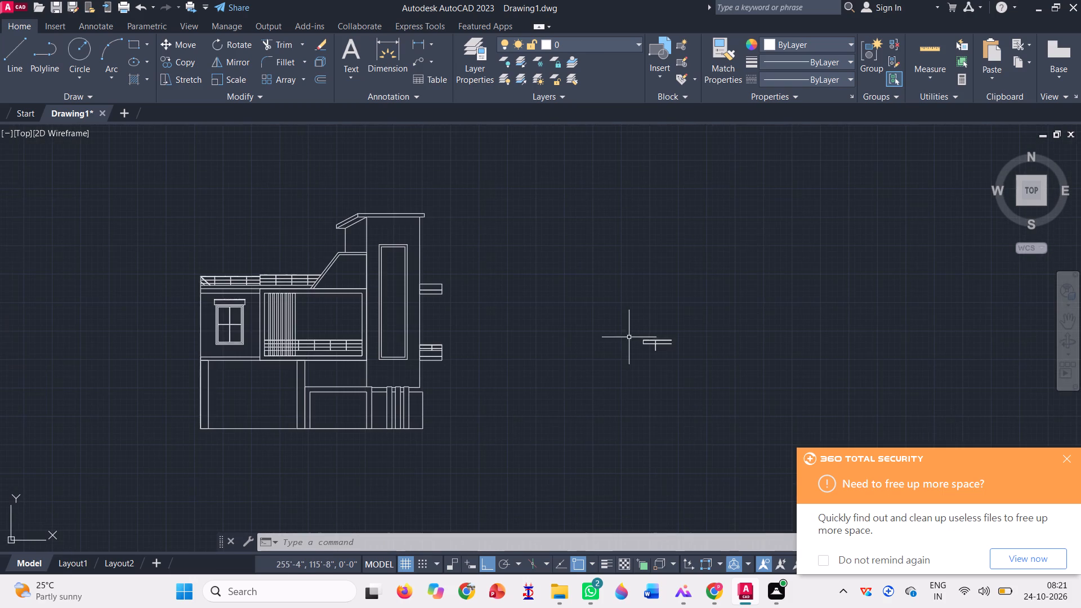
{"action": "key", "text": "l"}
{"action": "key", "text": "Return"}
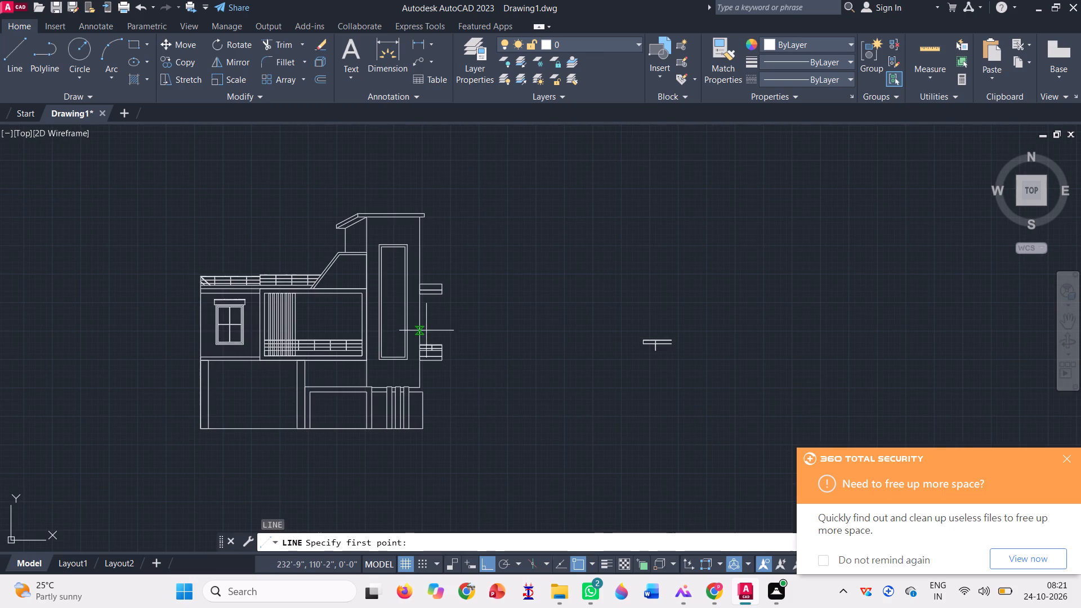
{"action": "scroll", "coordinate": [427, 330], "scroll_direction": "up", "scroll_amount": 3}
{"action": "scroll", "coordinate": [461, 395], "scroll_direction": "up", "scroll_amount": 2}
{"action": "scroll", "coordinate": [524, 380], "scroll_direction": "up", "scroll_amount": 4}
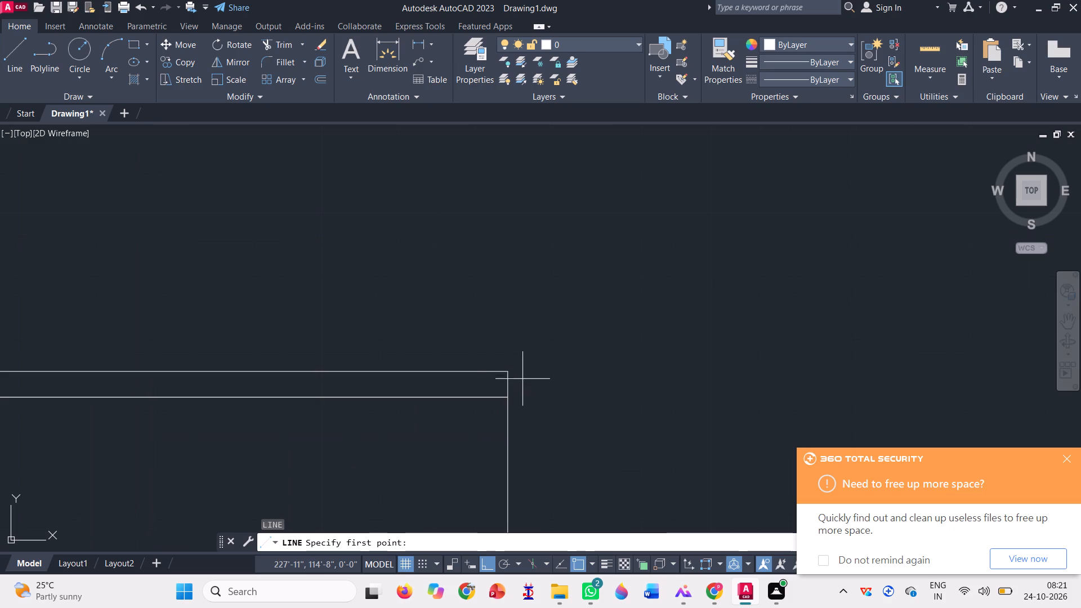
{"action": "left_click", "coordinate": [509, 371]}
{"action": "scroll", "coordinate": [588, 318], "scroll_direction": "down", "scroll_amount": 3}
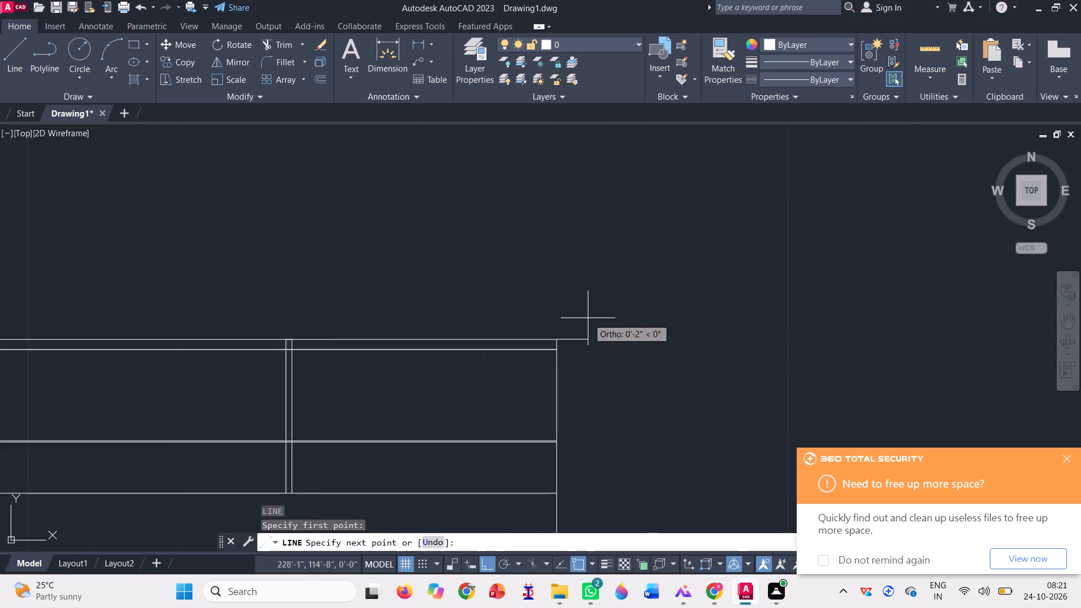
{"action": "scroll", "coordinate": [588, 318], "scroll_direction": "down", "scroll_amount": 1}
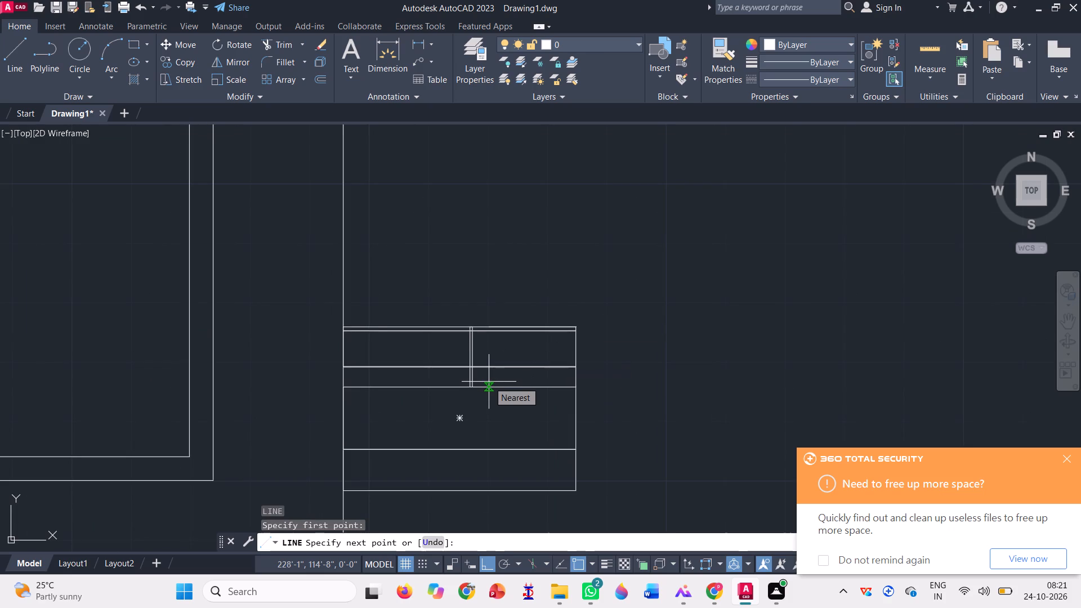
{"action": "scroll", "coordinate": [489, 381], "scroll_direction": "up", "scroll_amount": 1}
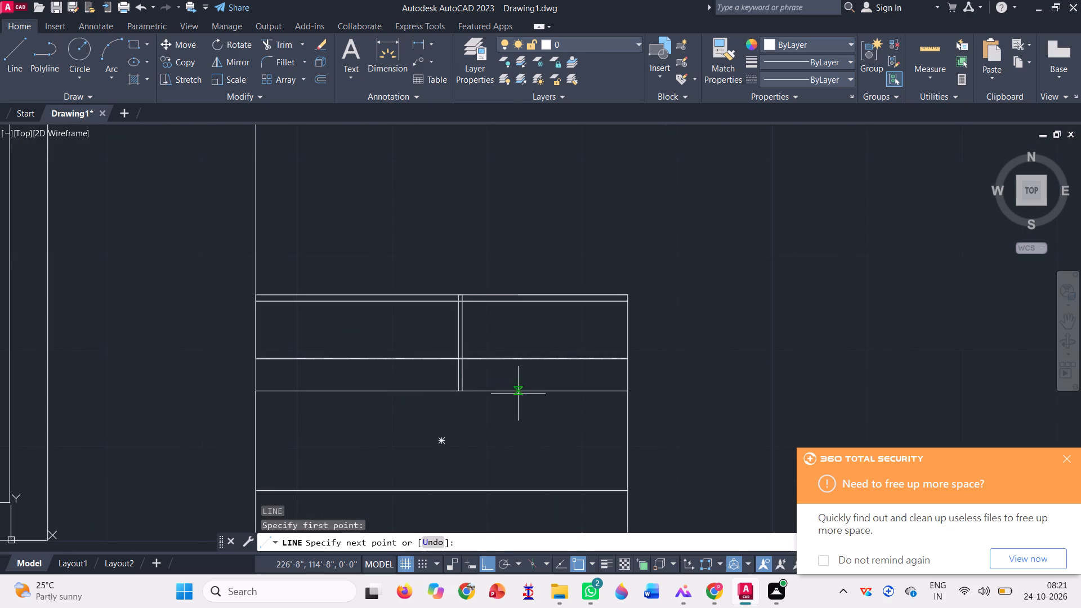
{"action": "left_click", "coordinate": [561, 389]}
{"action": "scroll", "coordinate": [559, 395], "scroll_direction": "down", "scroll_amount": 2}
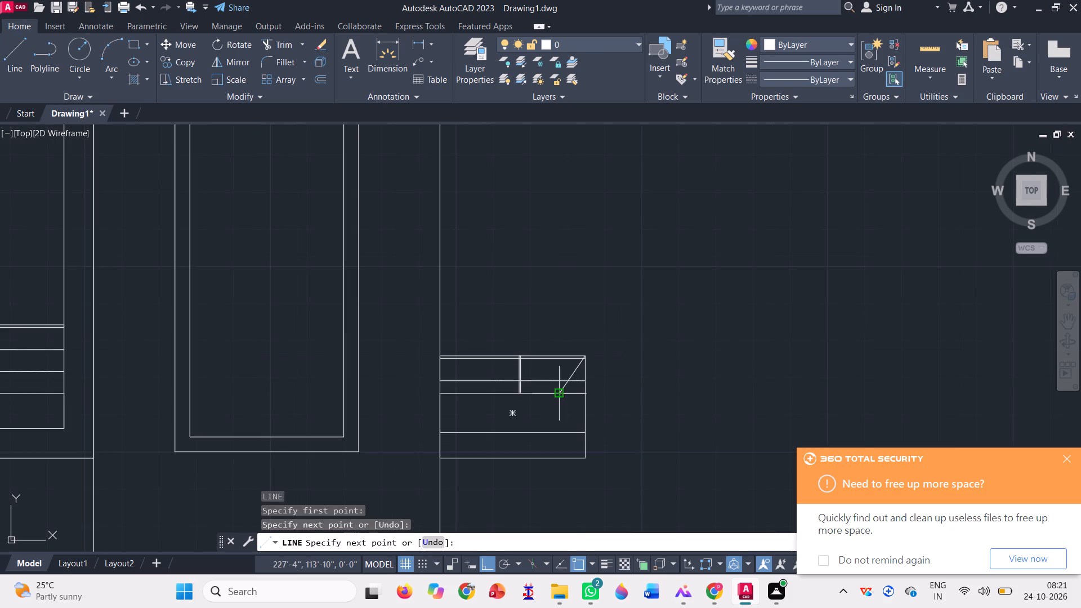
{"action": "key", "text": "Escape"}
{"action": "key", "text": "space"}
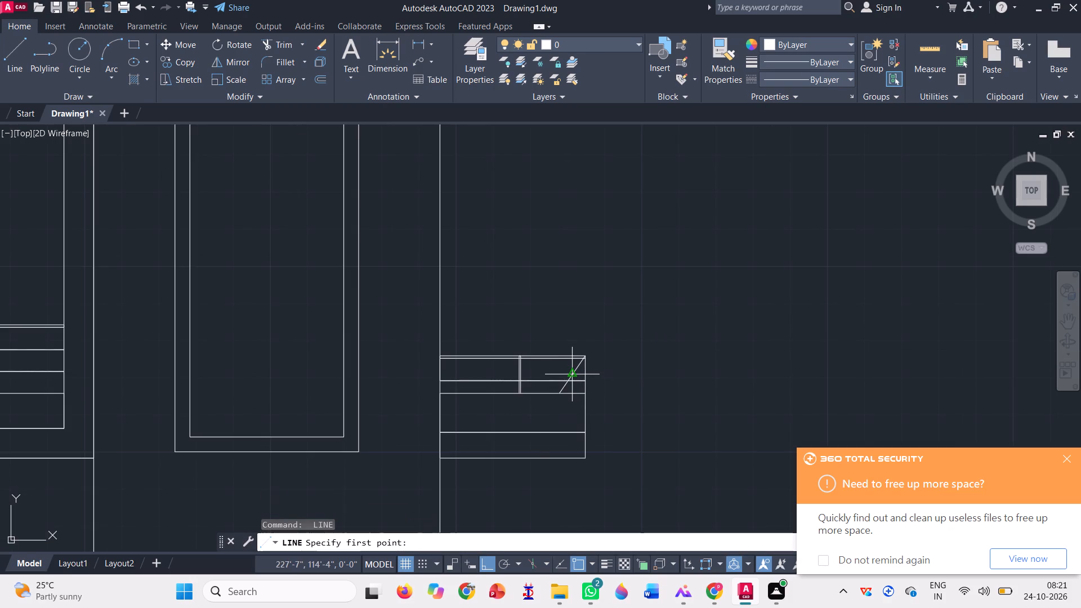
{"action": "key", "text": "Escape"}
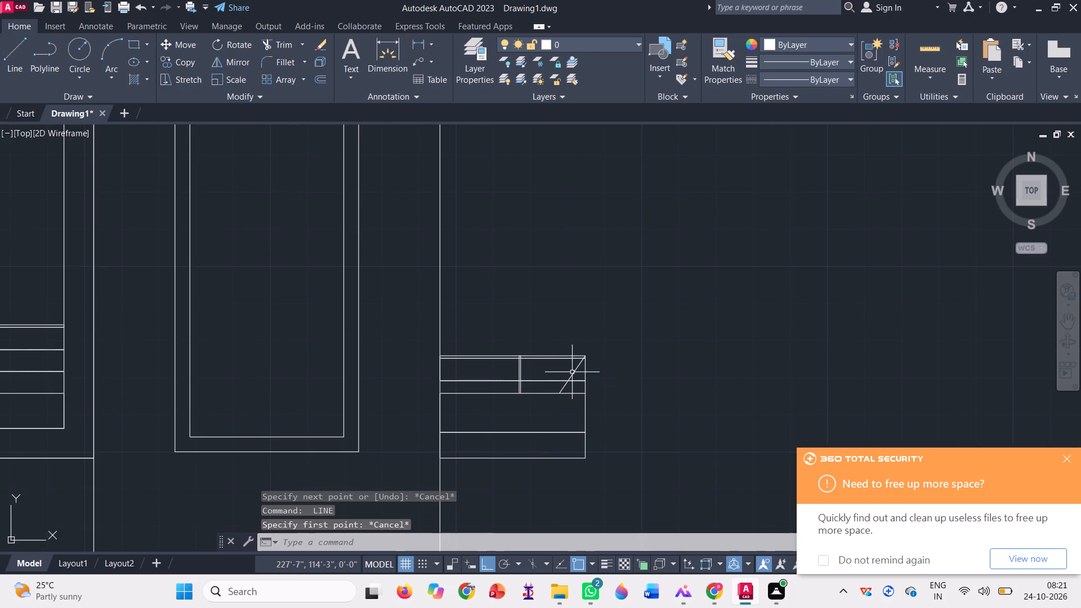
Copy the slanted line by its upper end onto the top right corner of the spare railing piece beside the elevation.
{"action": "type", "text": "co"}
{"action": "key", "text": "space"}
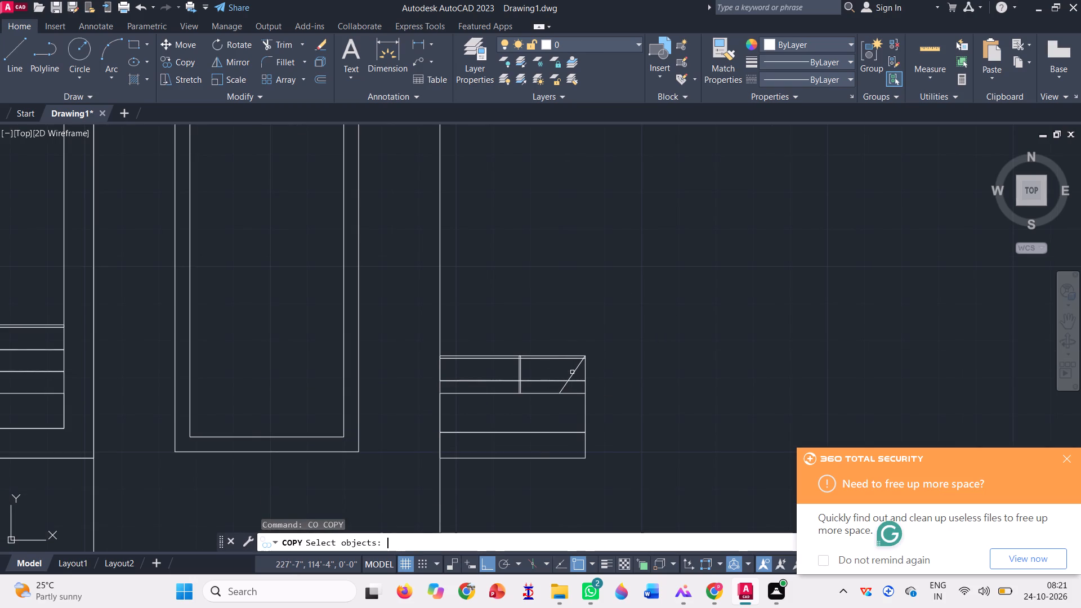
{"action": "left_click", "coordinate": [574, 372]}
{"action": "key", "text": "space"}
{"action": "scroll", "coordinate": [589, 350], "scroll_direction": "up", "scroll_amount": 2}
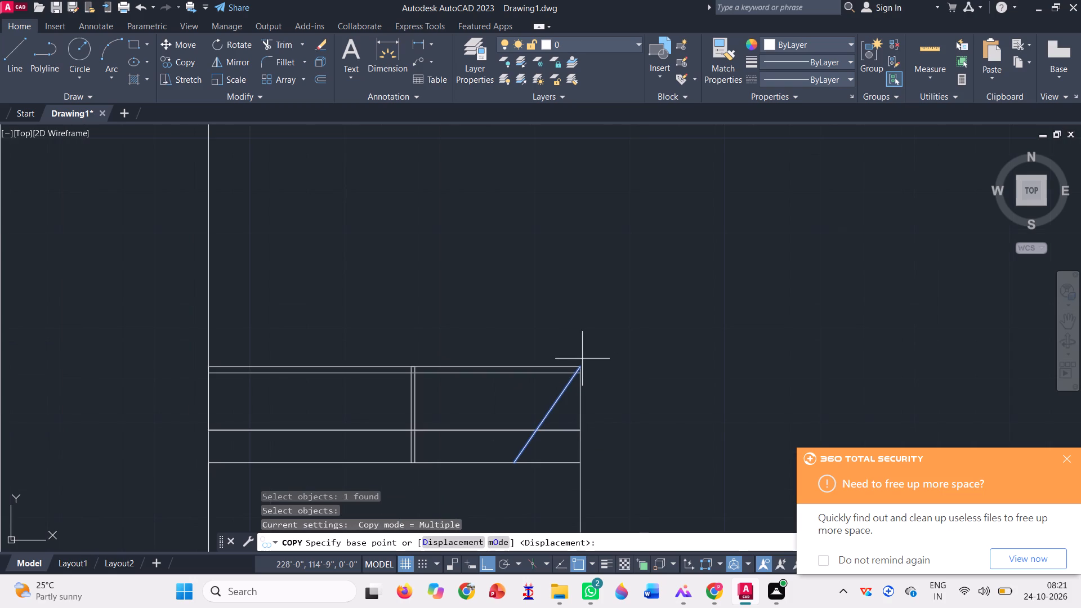
{"action": "left_click", "coordinate": [580, 366]}
{"action": "scroll", "coordinate": [568, 359], "scroll_direction": "down", "scroll_amount": 5}
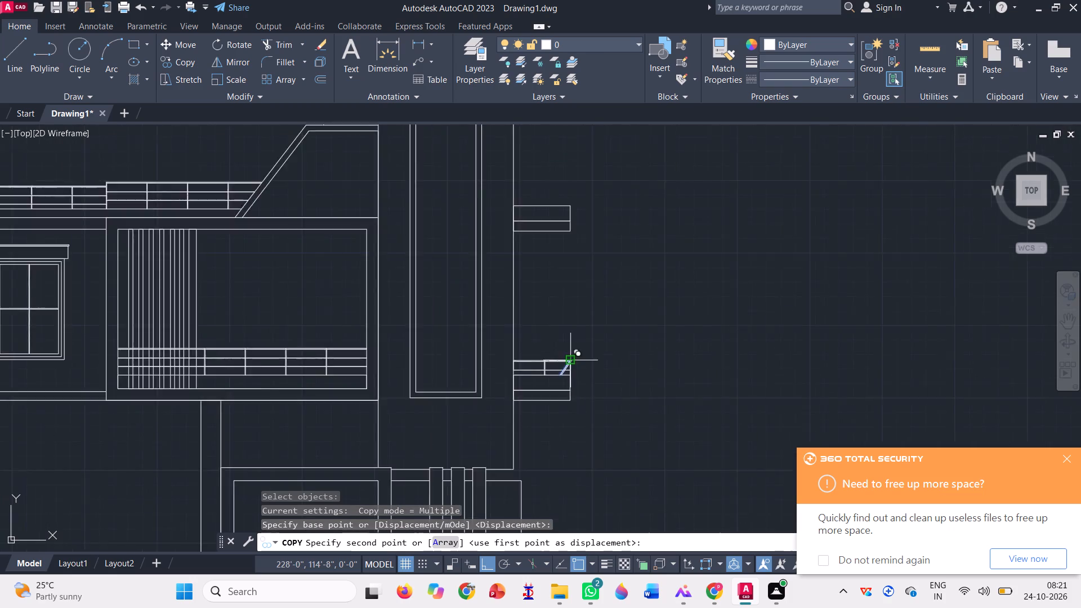
{"action": "scroll", "coordinate": [568, 359], "scroll_direction": "down", "scroll_amount": 1}
{"action": "scroll", "coordinate": [799, 350], "scroll_direction": "up", "scroll_amount": 1}
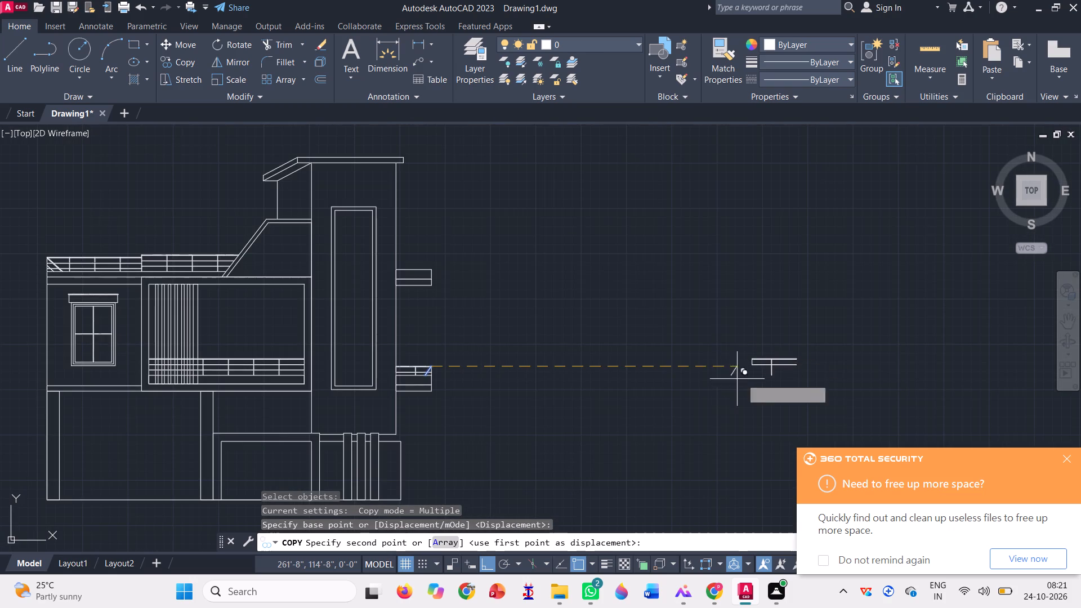
{"action": "scroll", "coordinate": [759, 382], "scroll_direction": "up", "scroll_amount": 3}
{"action": "scroll", "coordinate": [922, 302], "scroll_direction": "up", "scroll_amount": 1}
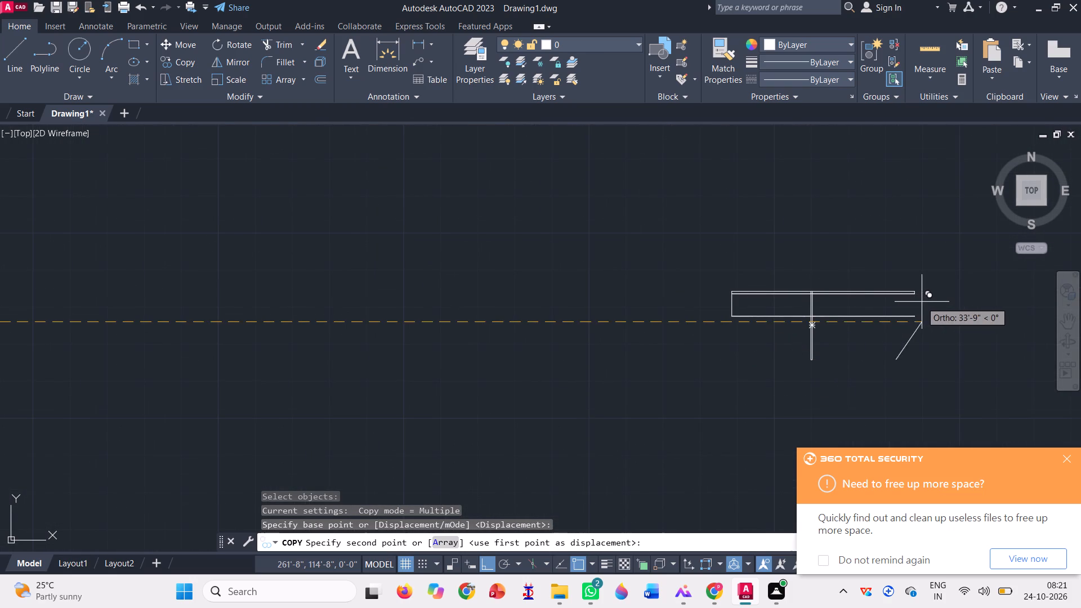
{"action": "scroll", "coordinate": [922, 302], "scroll_direction": "up", "scroll_amount": 5}
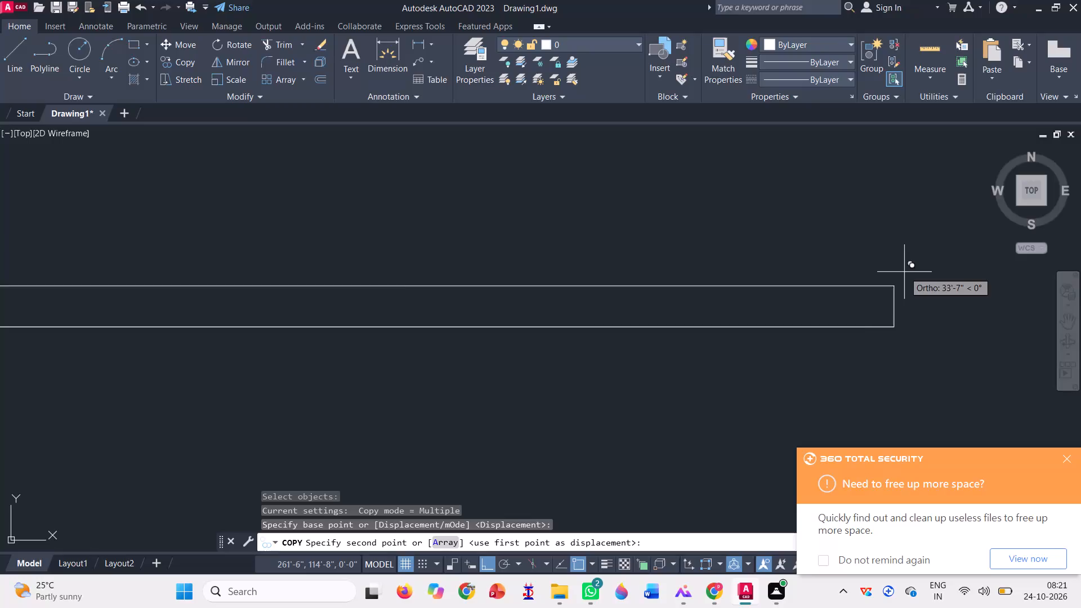
{"action": "left_click", "coordinate": [895, 284]}
{"action": "scroll", "coordinate": [748, 271], "scroll_direction": "down", "scroll_amount": 4}
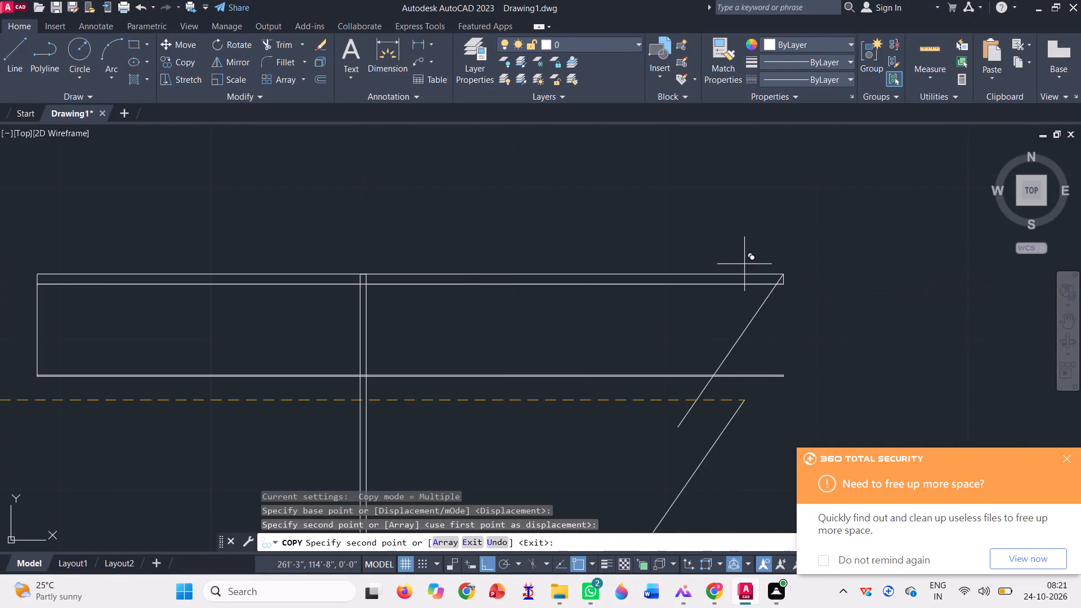
{"action": "scroll", "coordinate": [744, 264], "scroll_direction": "down", "scroll_amount": 1}
{"action": "key", "text": "space"}
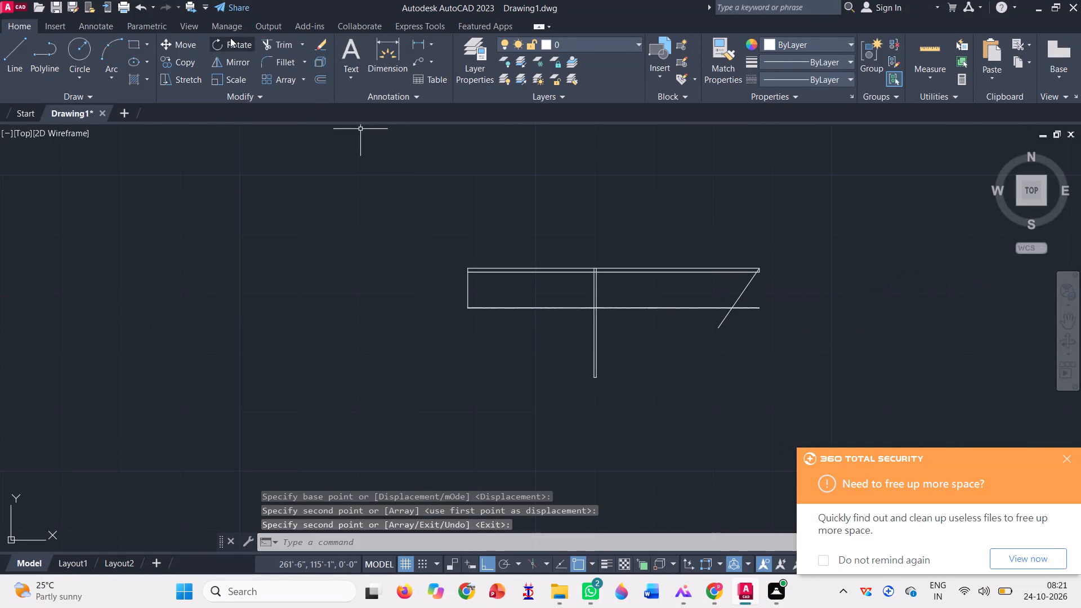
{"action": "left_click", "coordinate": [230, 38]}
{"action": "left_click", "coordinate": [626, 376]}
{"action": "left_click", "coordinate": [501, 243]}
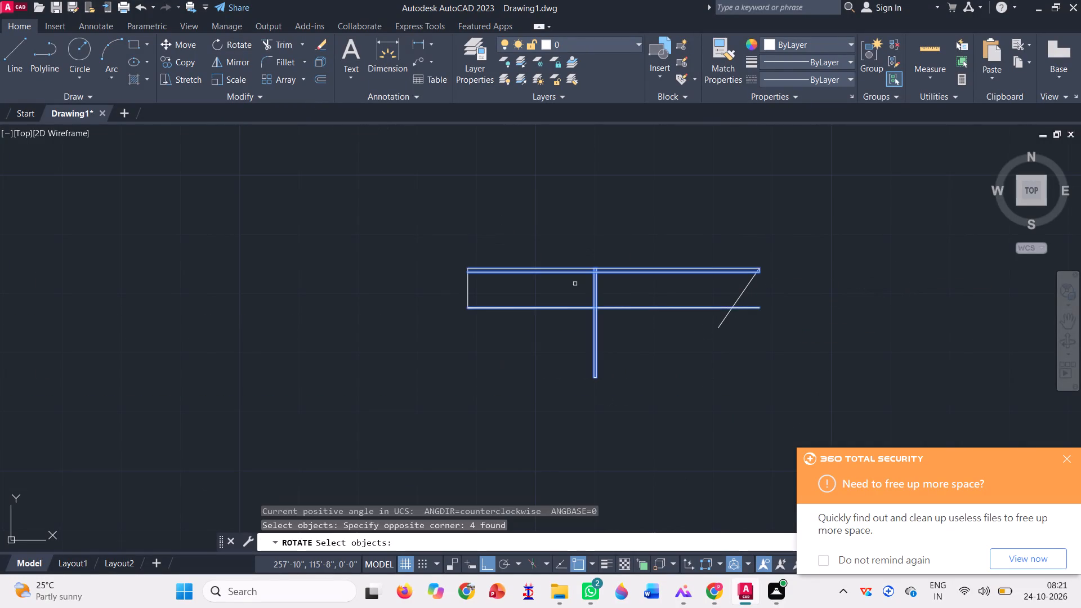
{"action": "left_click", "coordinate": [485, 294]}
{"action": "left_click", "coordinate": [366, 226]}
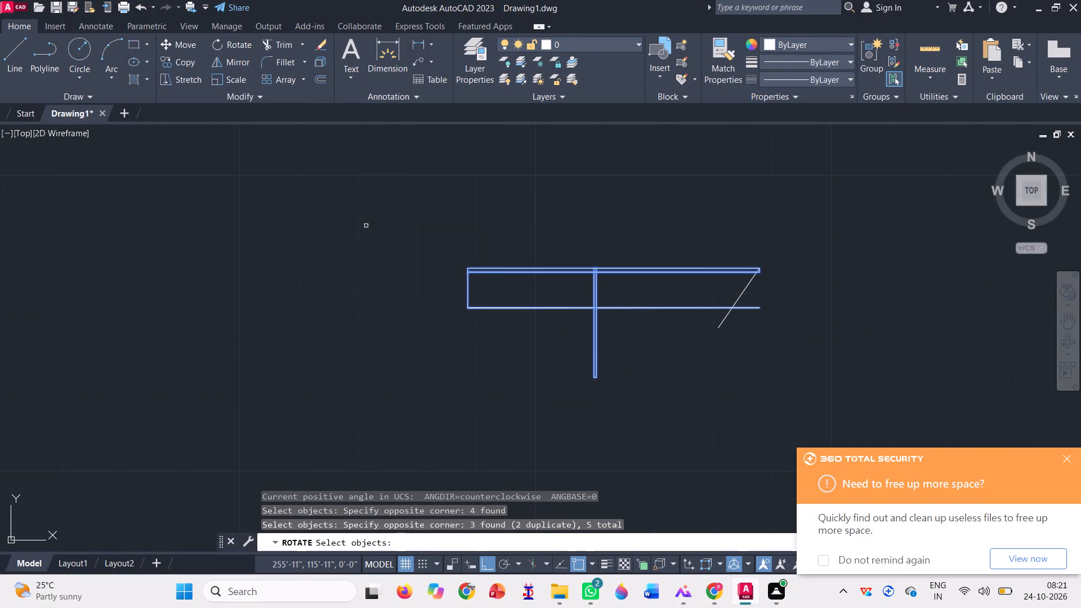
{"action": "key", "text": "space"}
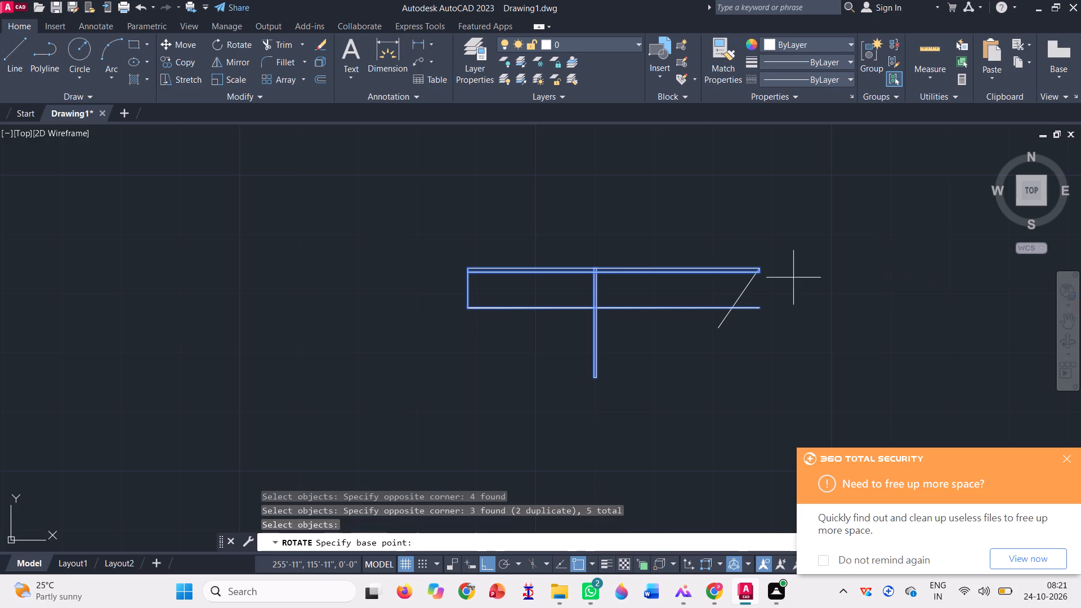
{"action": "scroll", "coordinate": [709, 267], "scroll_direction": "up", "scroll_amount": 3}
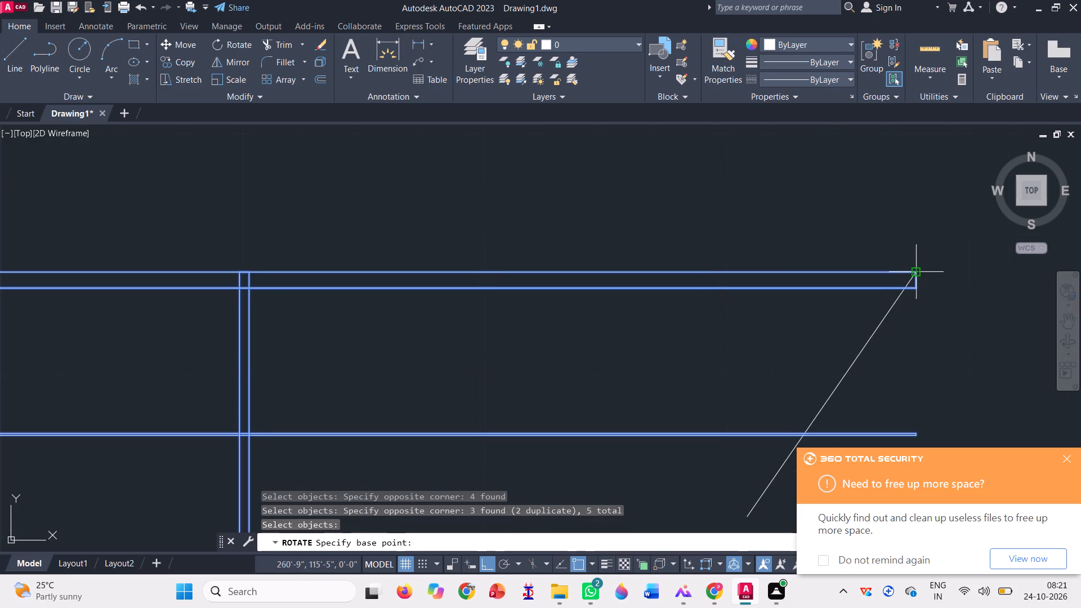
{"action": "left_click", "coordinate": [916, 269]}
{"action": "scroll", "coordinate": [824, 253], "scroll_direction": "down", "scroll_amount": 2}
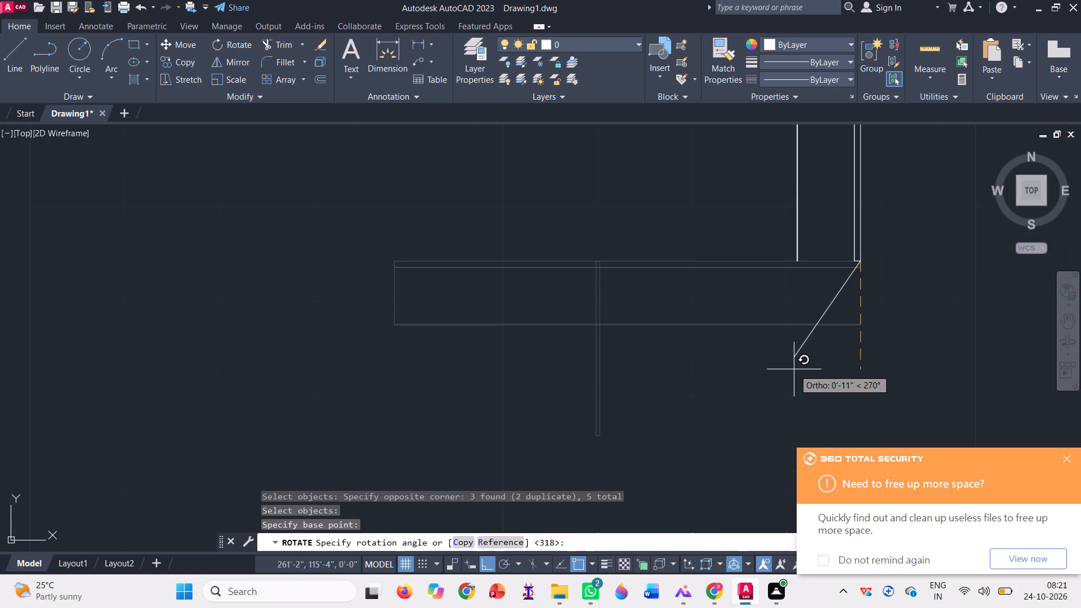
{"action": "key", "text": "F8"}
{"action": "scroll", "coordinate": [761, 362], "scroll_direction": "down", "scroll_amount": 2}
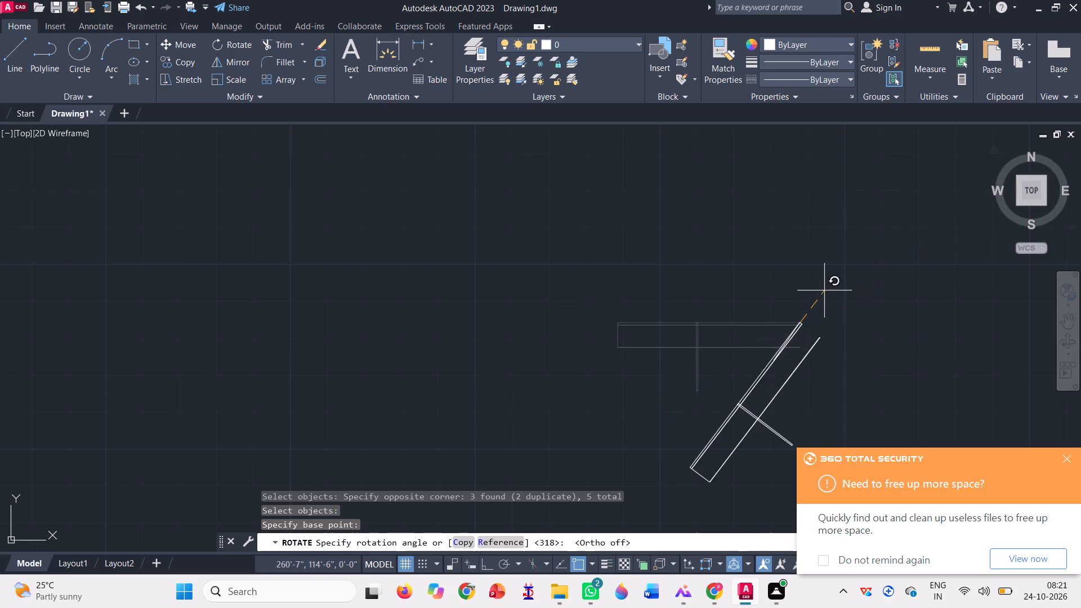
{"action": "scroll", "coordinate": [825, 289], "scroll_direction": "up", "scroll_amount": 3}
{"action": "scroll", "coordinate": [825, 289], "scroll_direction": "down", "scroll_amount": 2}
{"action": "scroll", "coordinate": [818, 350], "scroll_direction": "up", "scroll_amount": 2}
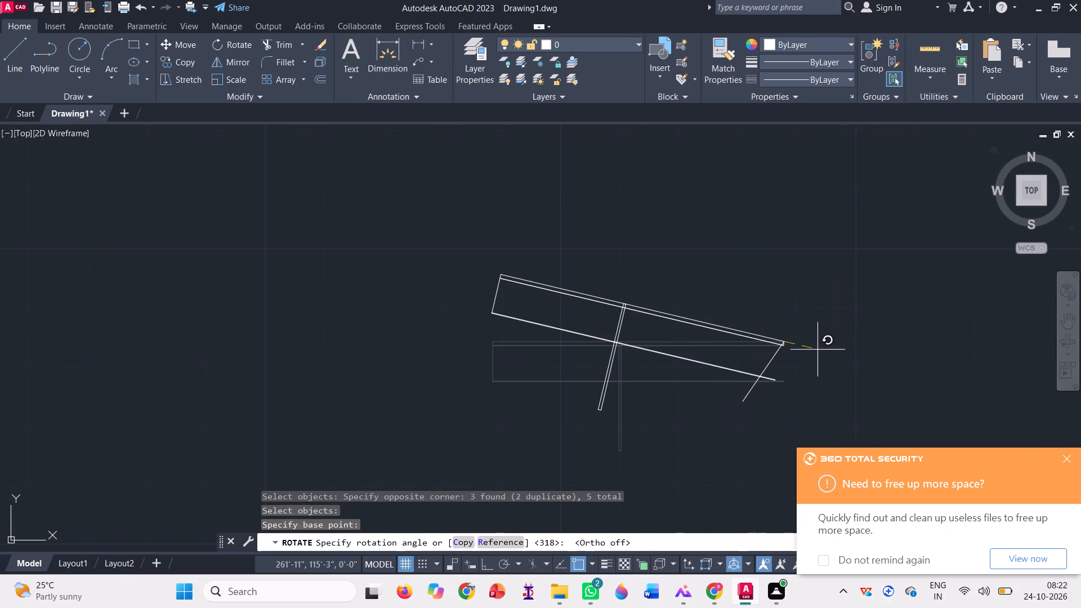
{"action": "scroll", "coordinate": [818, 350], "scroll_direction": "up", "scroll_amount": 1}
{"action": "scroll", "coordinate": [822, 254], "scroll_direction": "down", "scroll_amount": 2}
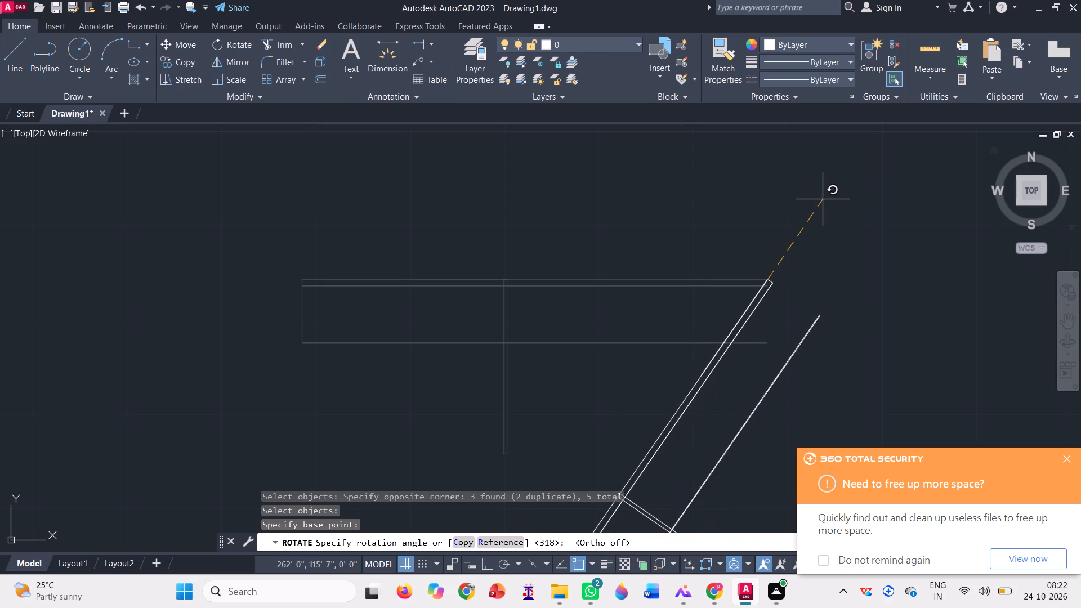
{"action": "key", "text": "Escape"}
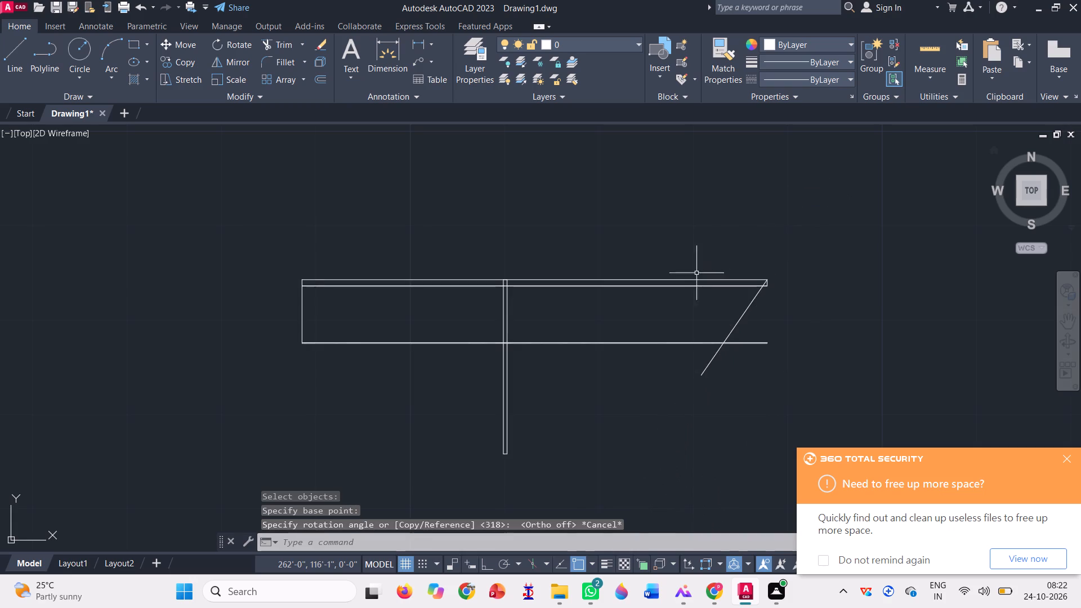
Move the copied slanted line by its upper end to the top left corner of the spare railing piece.
{"action": "scroll", "coordinate": [674, 287], "scroll_direction": "down", "scroll_amount": 2}
{"action": "left_click", "coordinate": [696, 304]}
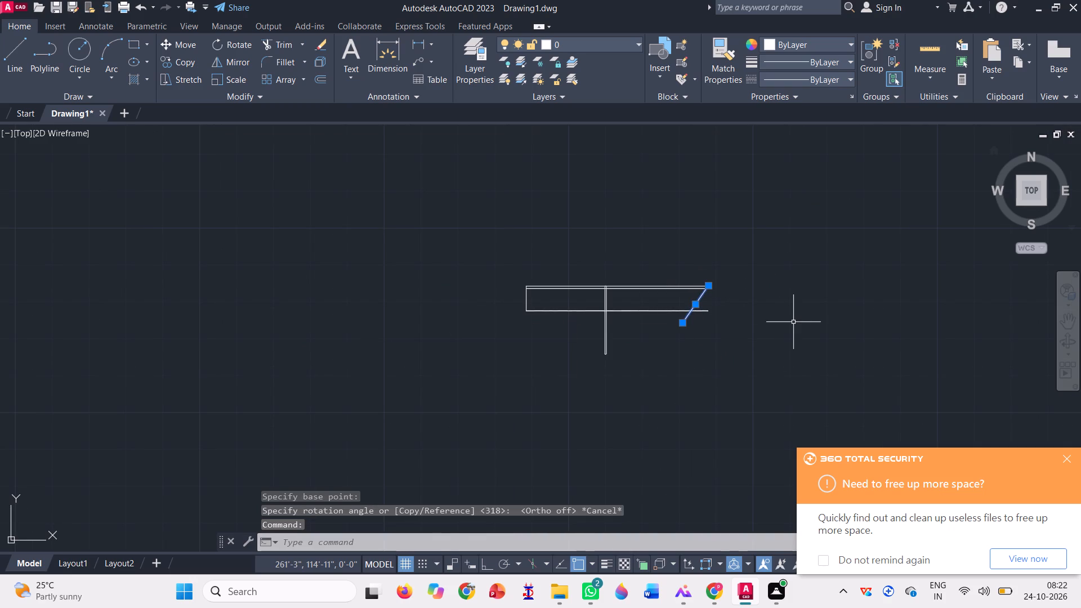
{"action": "type", "text": "m"}
{"action": "key", "text": "space"}
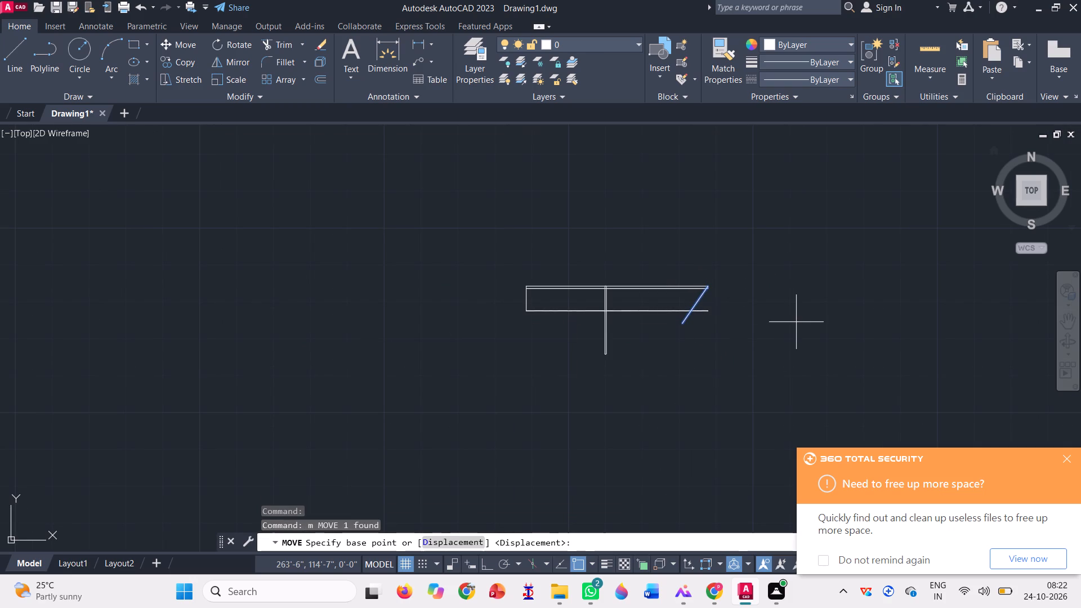
{"action": "scroll", "coordinate": [702, 281], "scroll_direction": "up", "scroll_amount": 3}
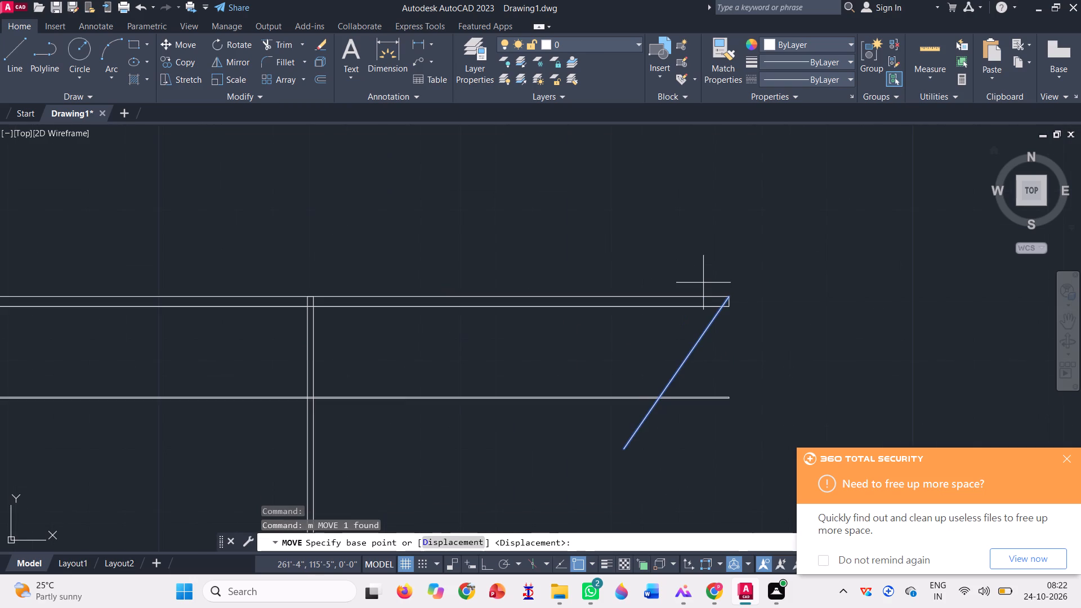
{"action": "scroll", "coordinate": [726, 307], "scroll_direction": "up", "scroll_amount": 3}
{"action": "left_click", "coordinate": [743, 262]}
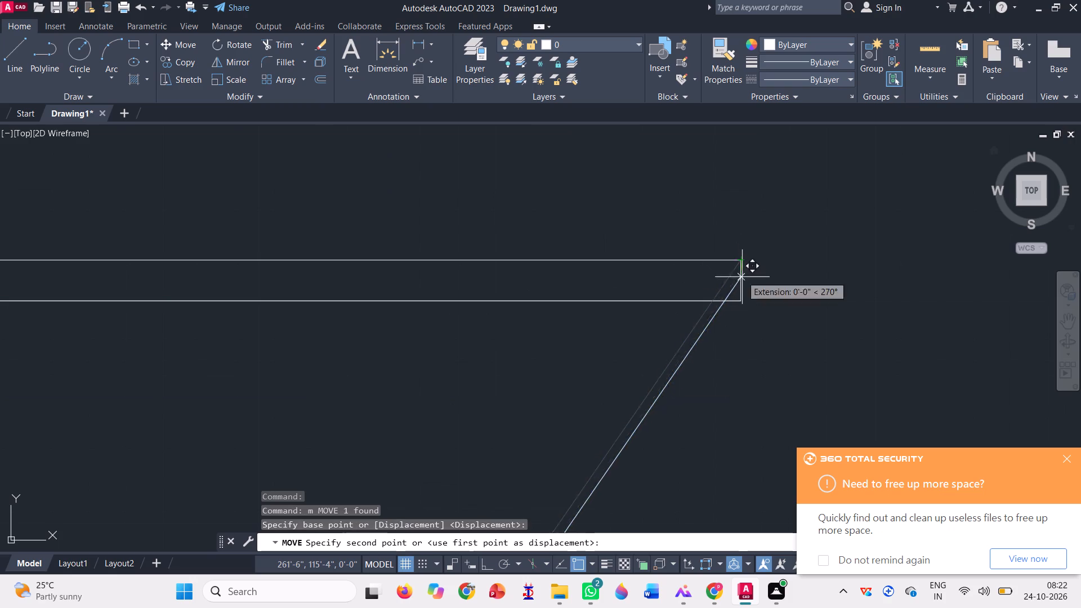
{"action": "scroll", "coordinate": [755, 281], "scroll_direction": "down", "scroll_amount": 3}
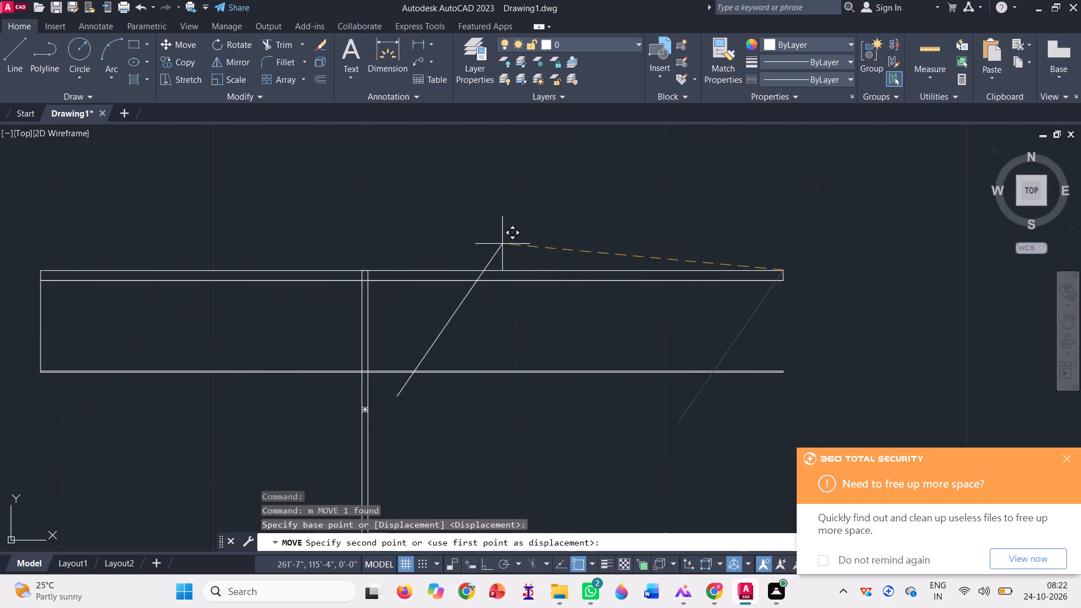
{"action": "scroll", "coordinate": [629, 251], "scroll_direction": "down", "scroll_amount": 2}
{"action": "scroll", "coordinate": [391, 274], "scroll_direction": "up", "scroll_amount": 3}
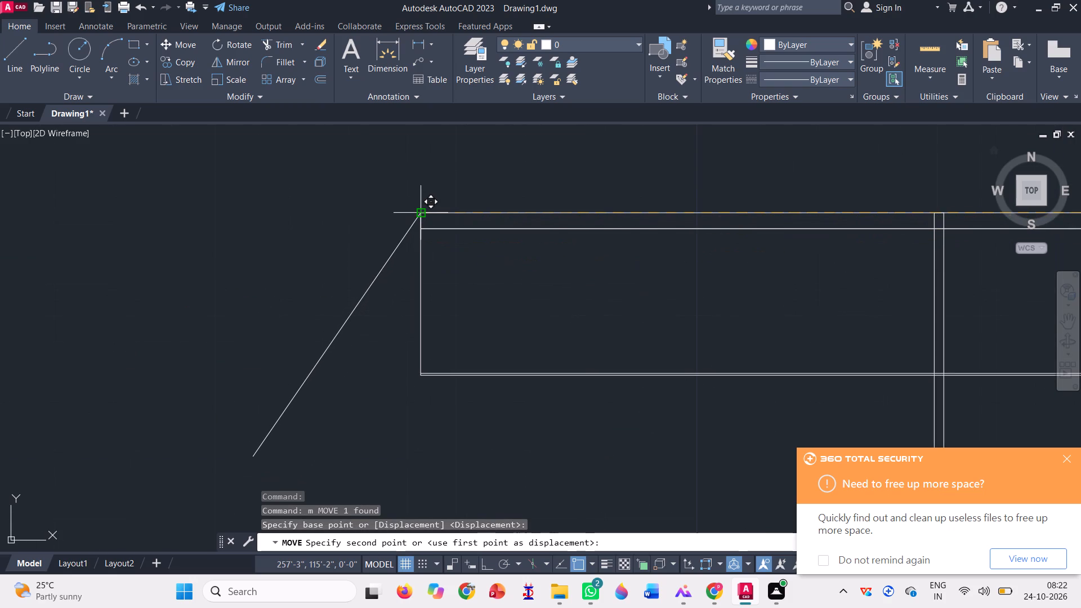
{"action": "left_click", "coordinate": [418, 216]}
{"action": "scroll", "coordinate": [410, 242], "scroll_direction": "down", "scroll_amount": 3}
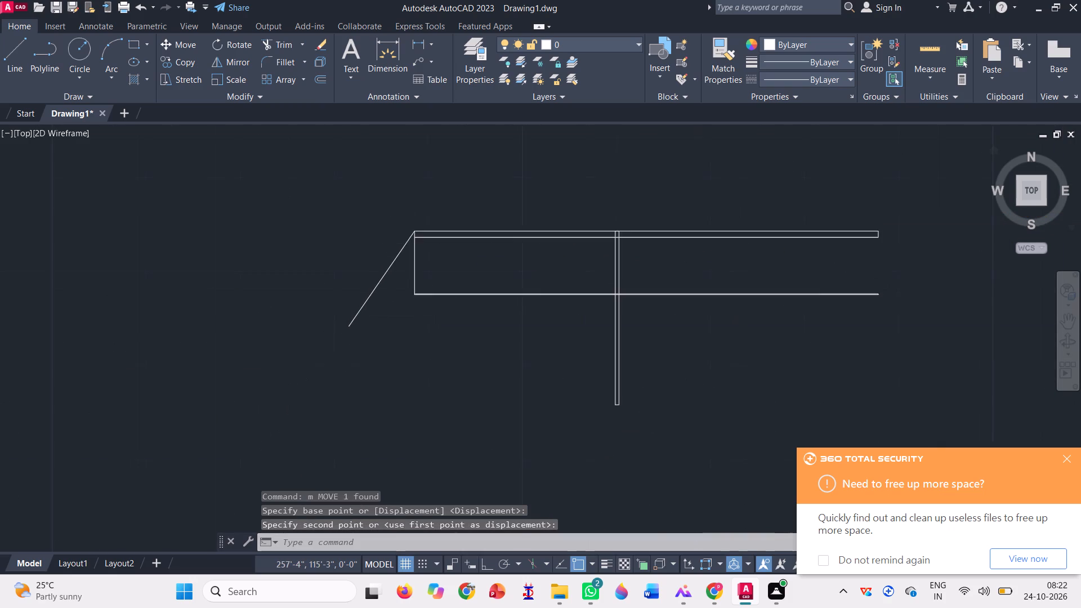
Rotate the spare railing piece about its top left corner so that its top rail aligns with the slanted line.
{"action": "key", "text": "Escape"}
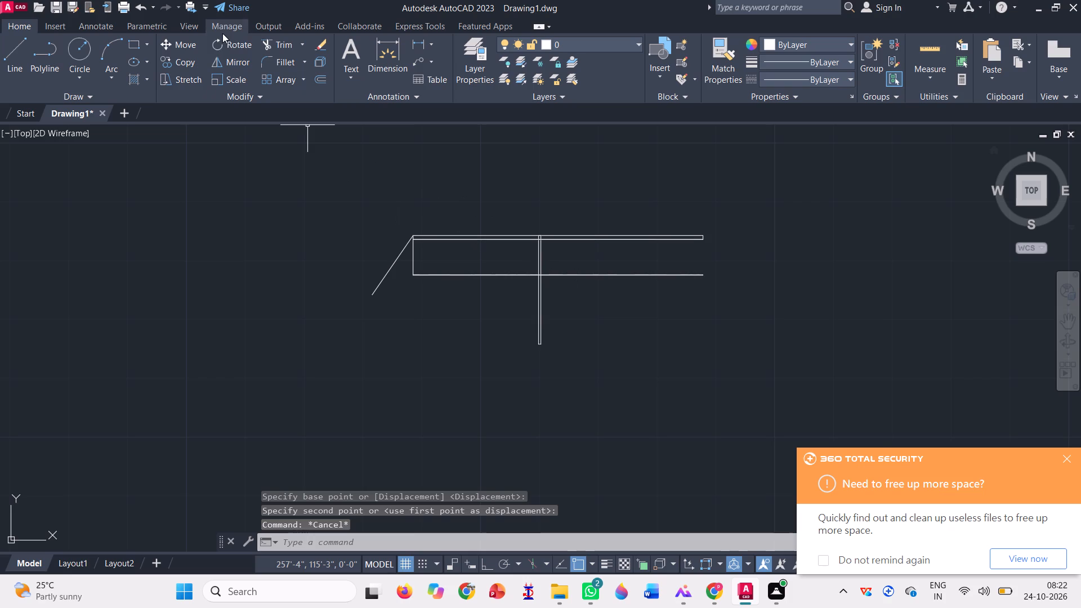
{"action": "left_click", "coordinate": [223, 42]}
{"action": "left_click", "coordinate": [620, 327]}
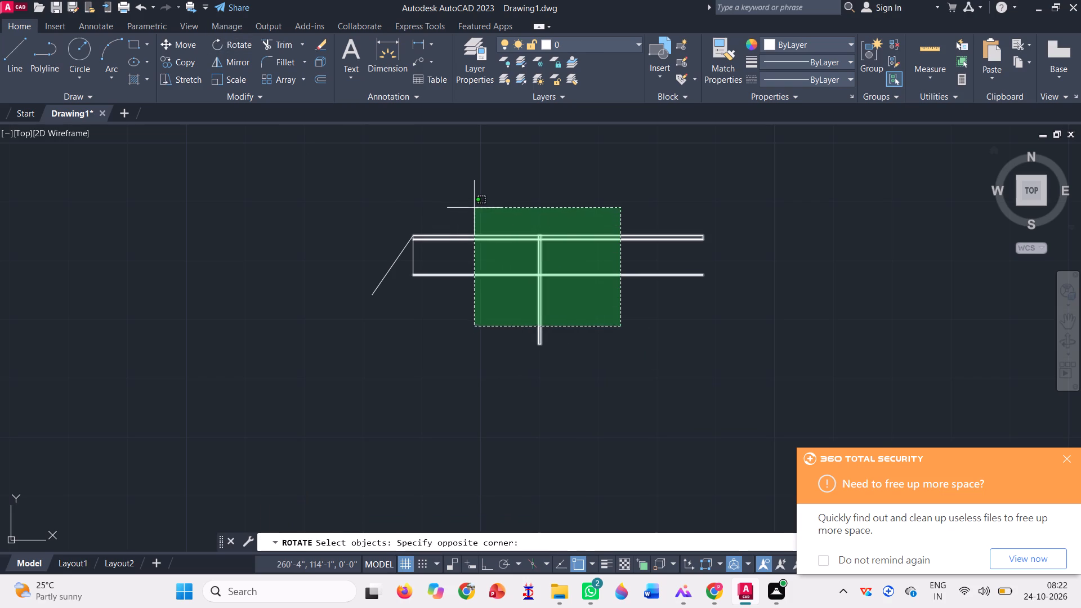
{"action": "left_click", "coordinate": [474, 207]}
{"action": "scroll", "coordinate": [396, 260], "scroll_direction": "up", "scroll_amount": 3}
{"action": "left_click", "coordinate": [479, 271]}
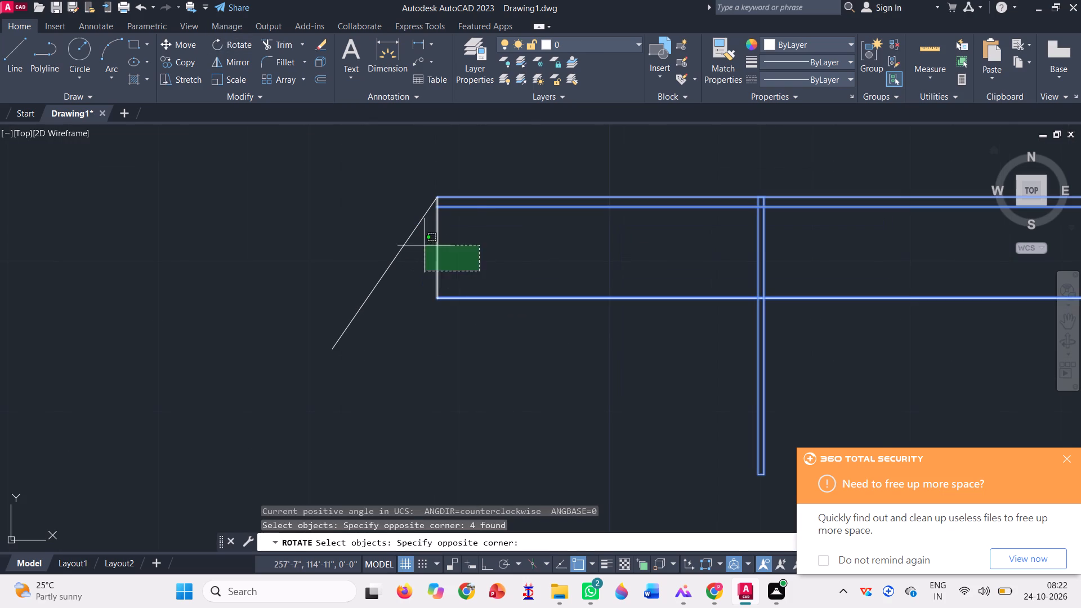
{"action": "left_click", "coordinate": [425, 245]}
{"action": "key", "text": "space"}
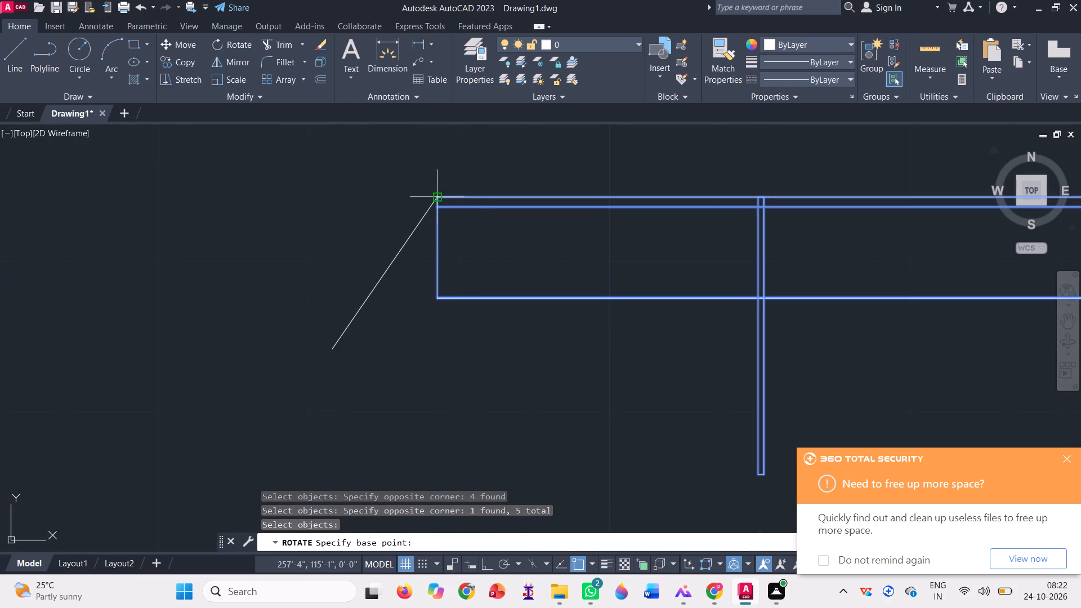
{"action": "left_click", "coordinate": [436, 201]}
{"action": "scroll", "coordinate": [444, 309], "scroll_direction": "down", "scroll_amount": 2}
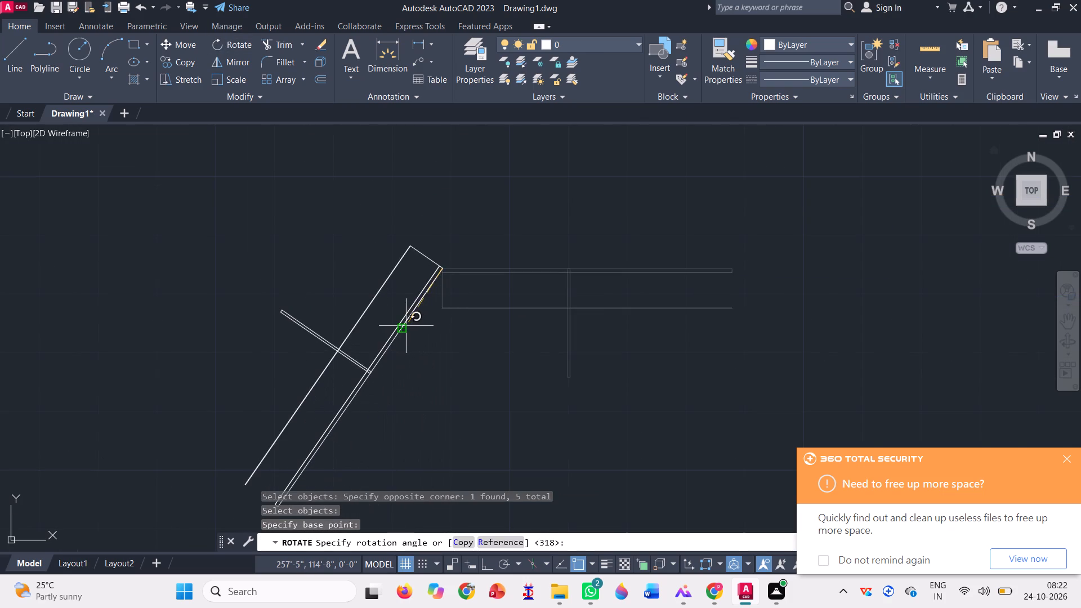
{"action": "scroll", "coordinate": [406, 326], "scroll_direction": "up", "scroll_amount": 3}
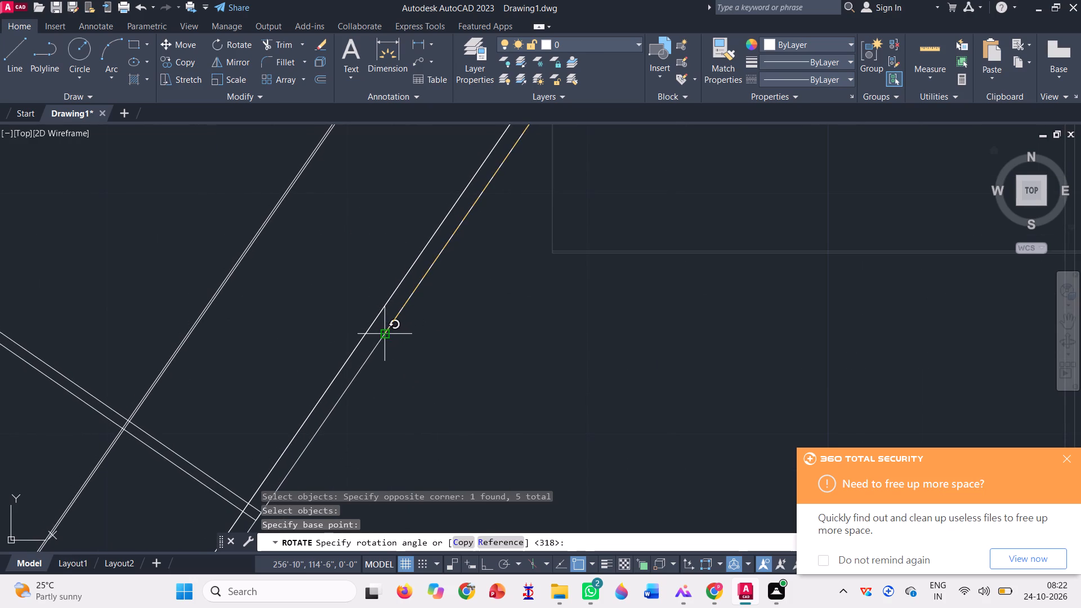
{"action": "left_click", "coordinate": [387, 333]}
{"action": "scroll", "coordinate": [388, 332], "scroll_direction": "down", "scroll_amount": 2}
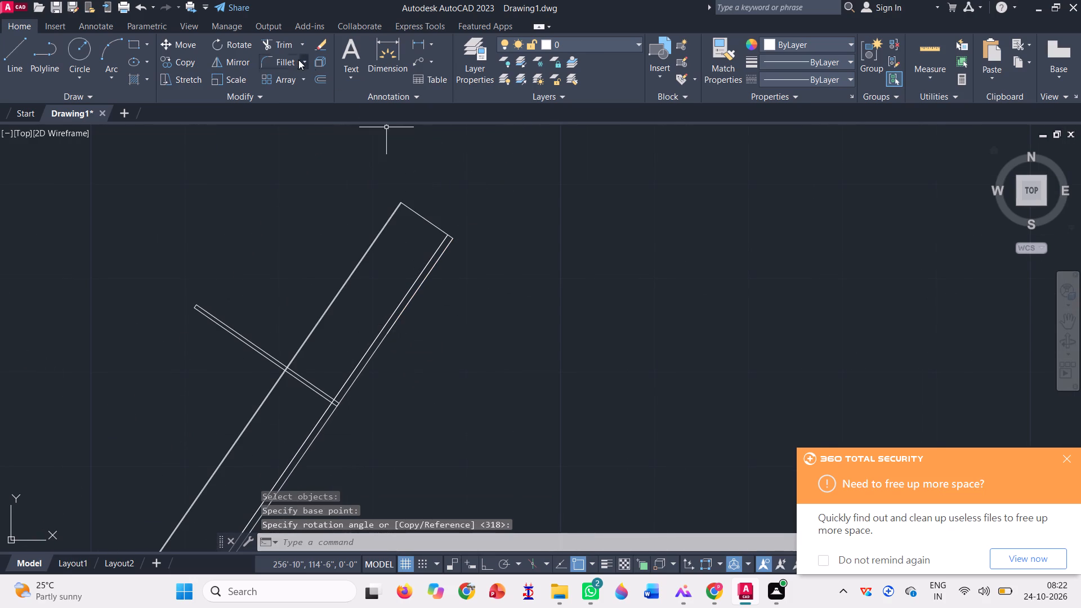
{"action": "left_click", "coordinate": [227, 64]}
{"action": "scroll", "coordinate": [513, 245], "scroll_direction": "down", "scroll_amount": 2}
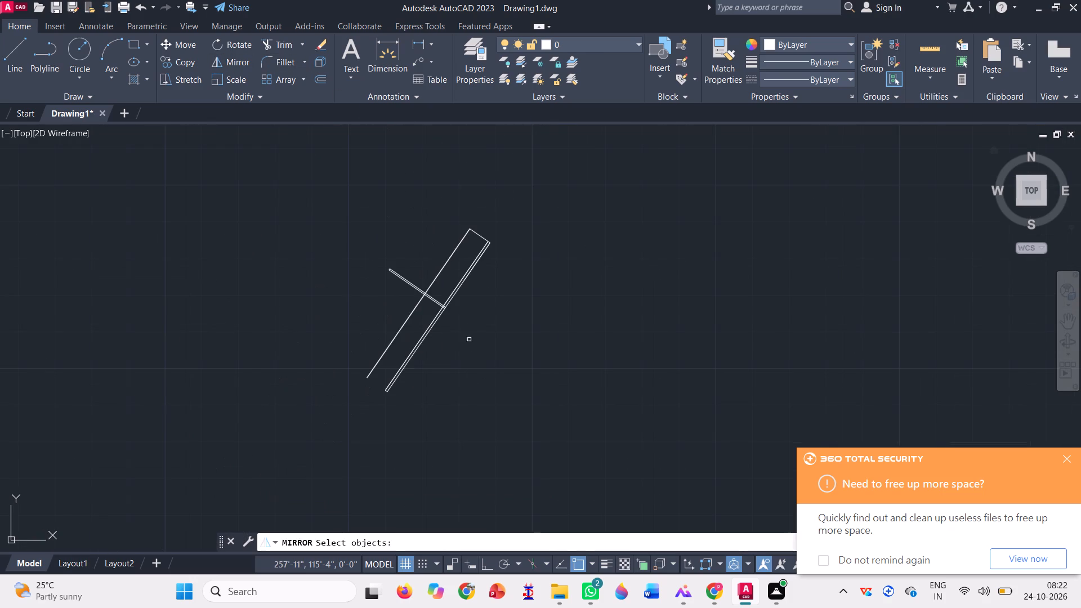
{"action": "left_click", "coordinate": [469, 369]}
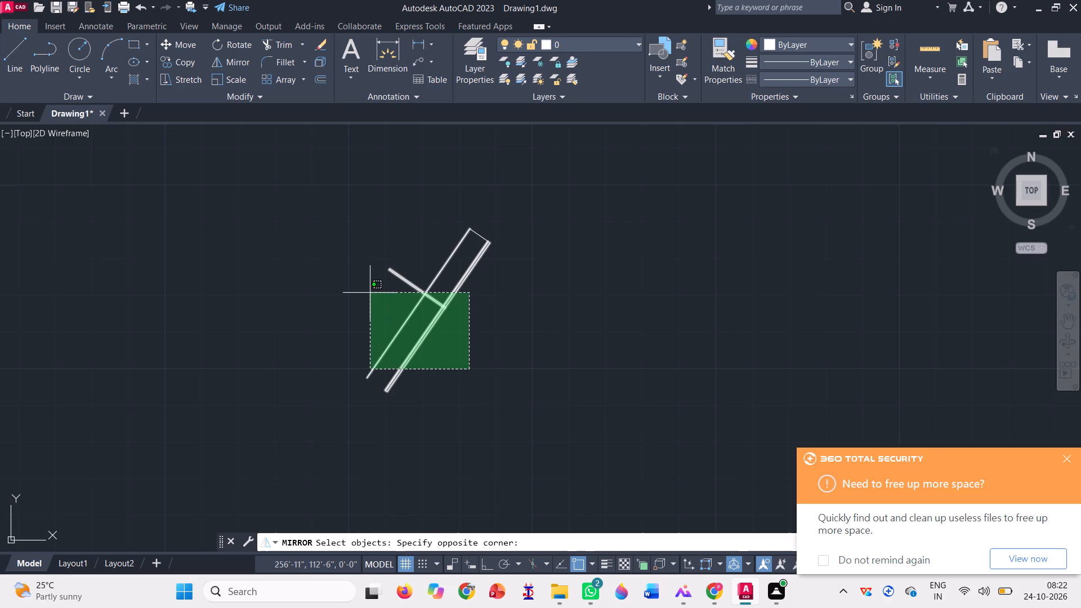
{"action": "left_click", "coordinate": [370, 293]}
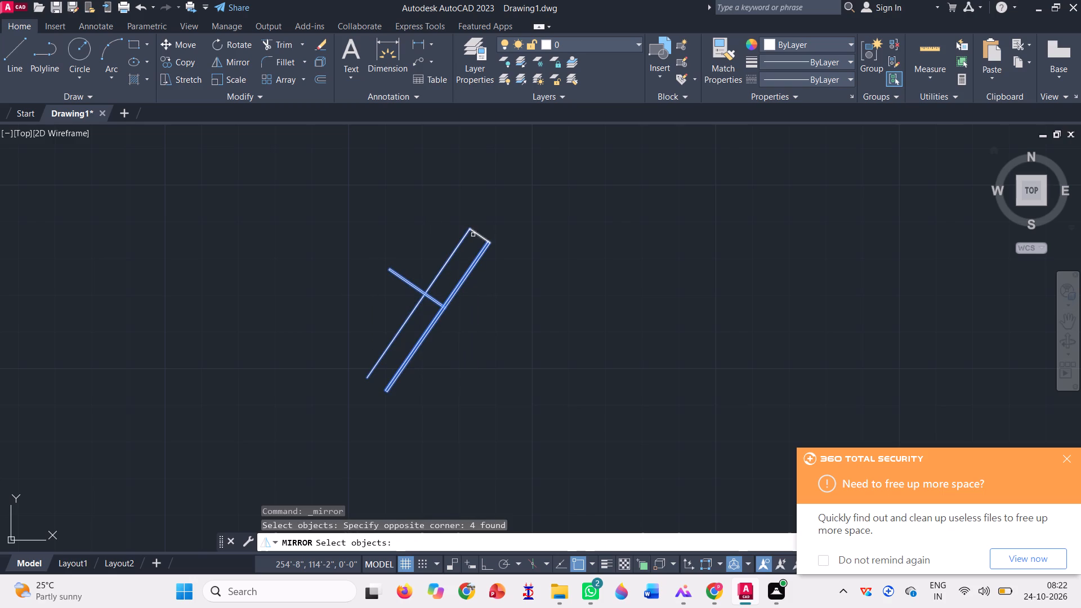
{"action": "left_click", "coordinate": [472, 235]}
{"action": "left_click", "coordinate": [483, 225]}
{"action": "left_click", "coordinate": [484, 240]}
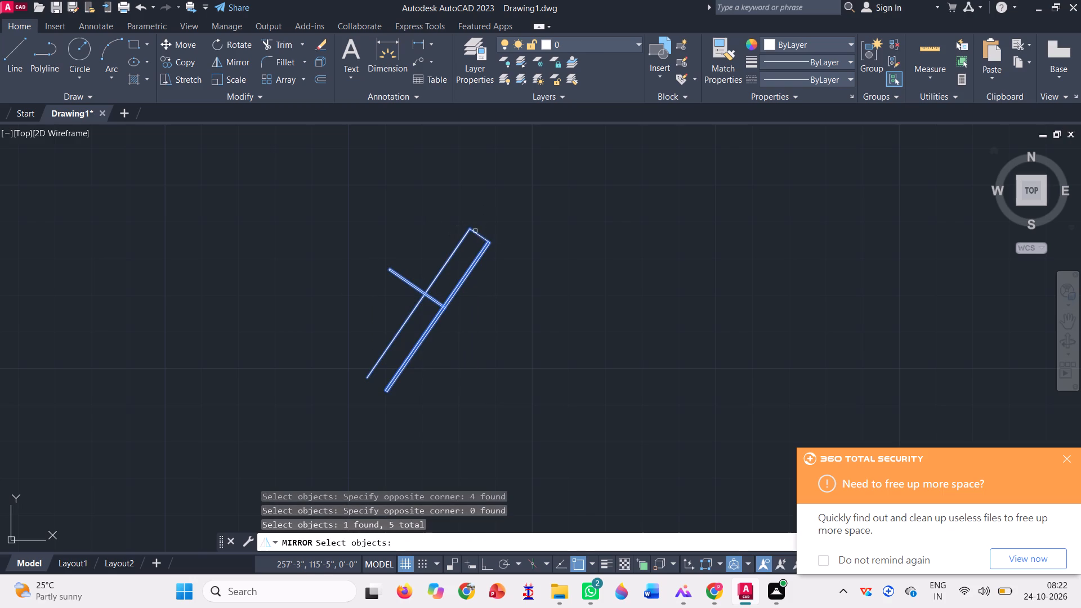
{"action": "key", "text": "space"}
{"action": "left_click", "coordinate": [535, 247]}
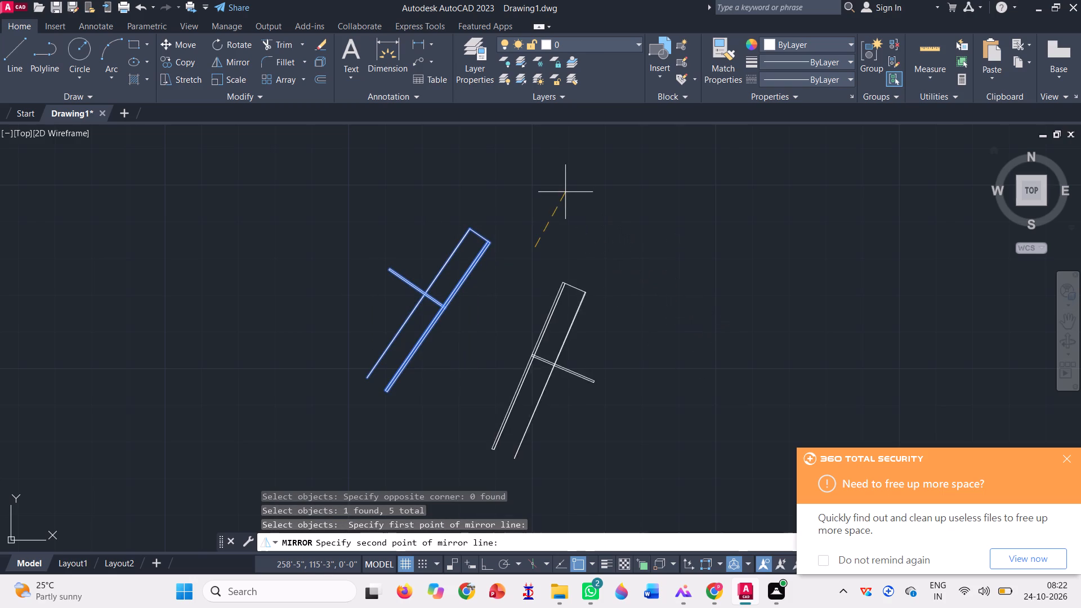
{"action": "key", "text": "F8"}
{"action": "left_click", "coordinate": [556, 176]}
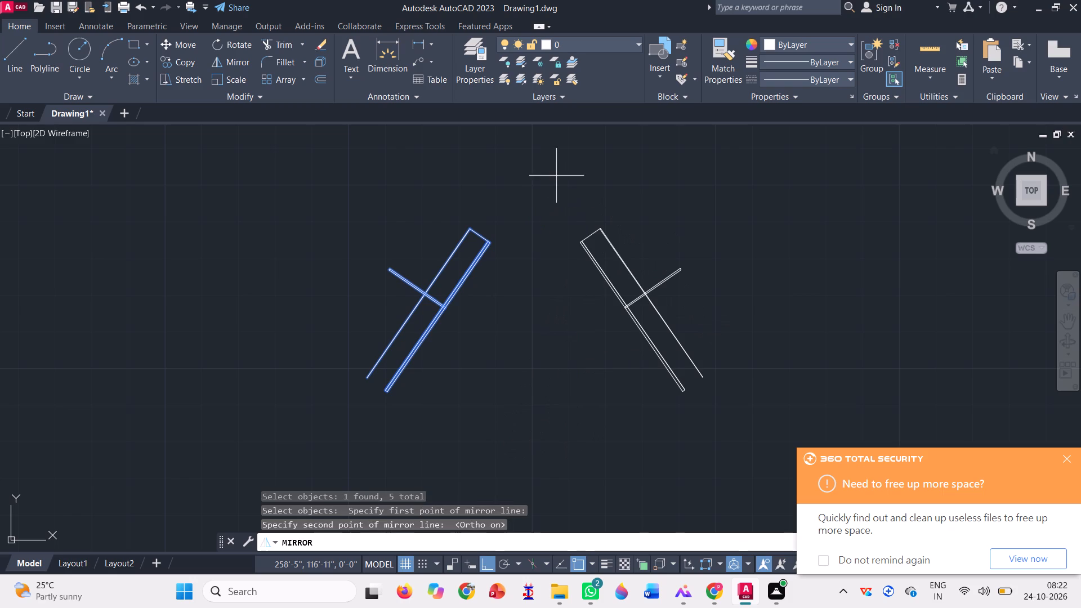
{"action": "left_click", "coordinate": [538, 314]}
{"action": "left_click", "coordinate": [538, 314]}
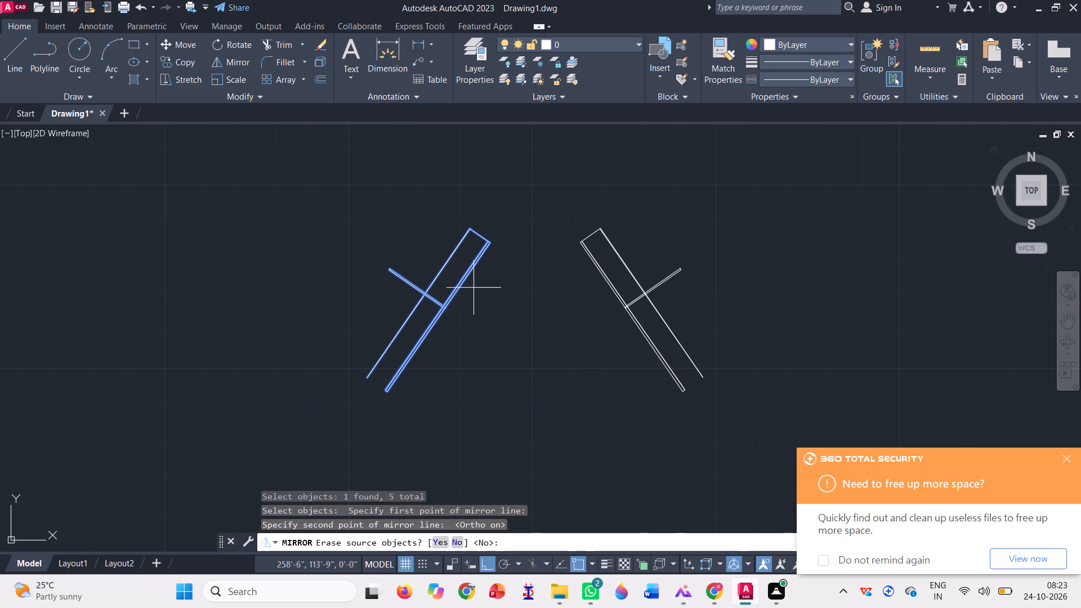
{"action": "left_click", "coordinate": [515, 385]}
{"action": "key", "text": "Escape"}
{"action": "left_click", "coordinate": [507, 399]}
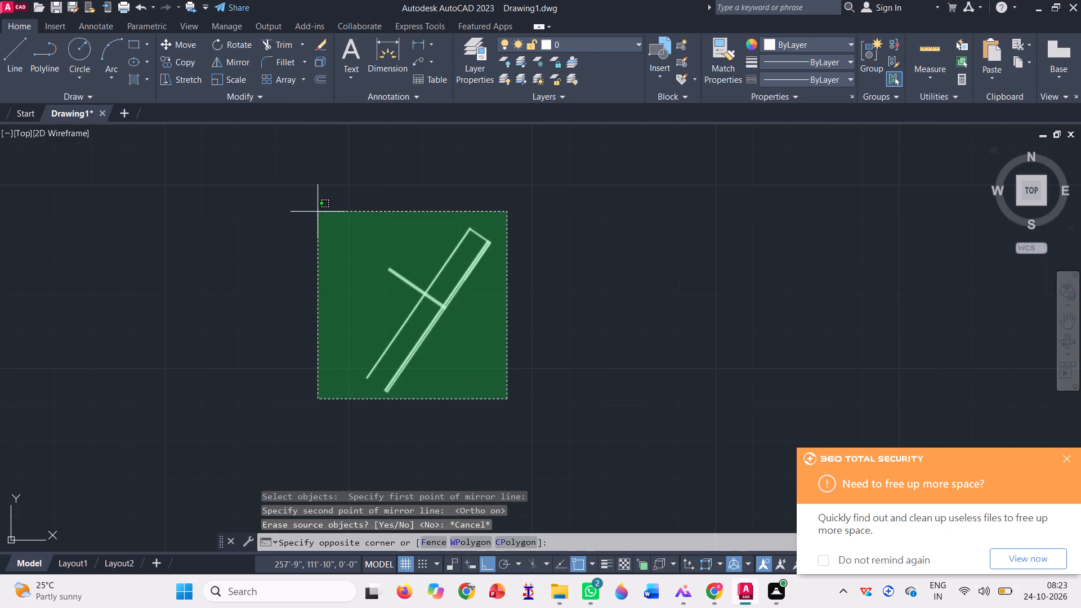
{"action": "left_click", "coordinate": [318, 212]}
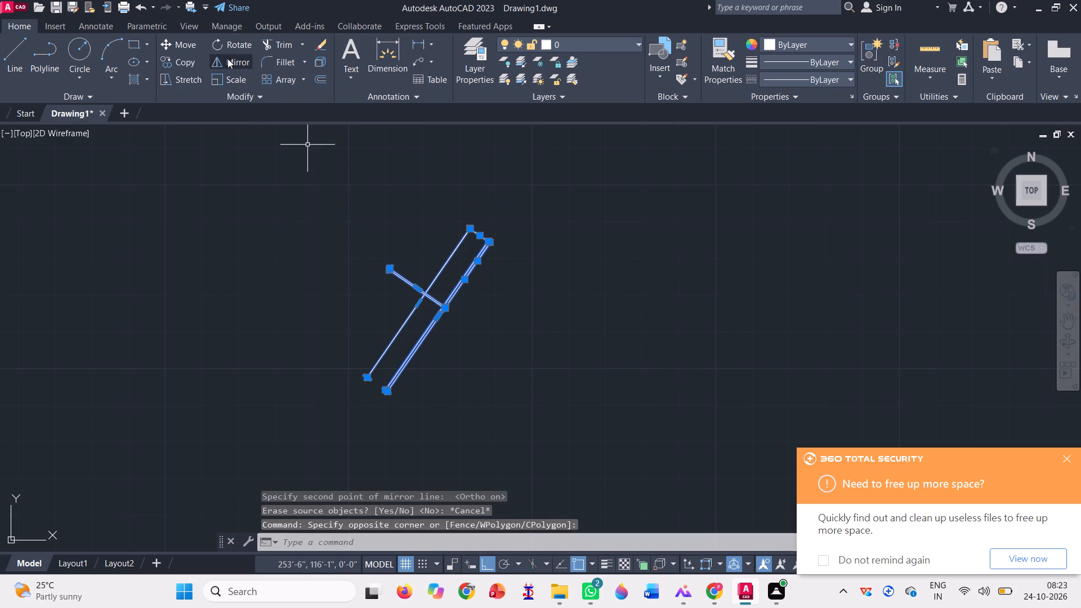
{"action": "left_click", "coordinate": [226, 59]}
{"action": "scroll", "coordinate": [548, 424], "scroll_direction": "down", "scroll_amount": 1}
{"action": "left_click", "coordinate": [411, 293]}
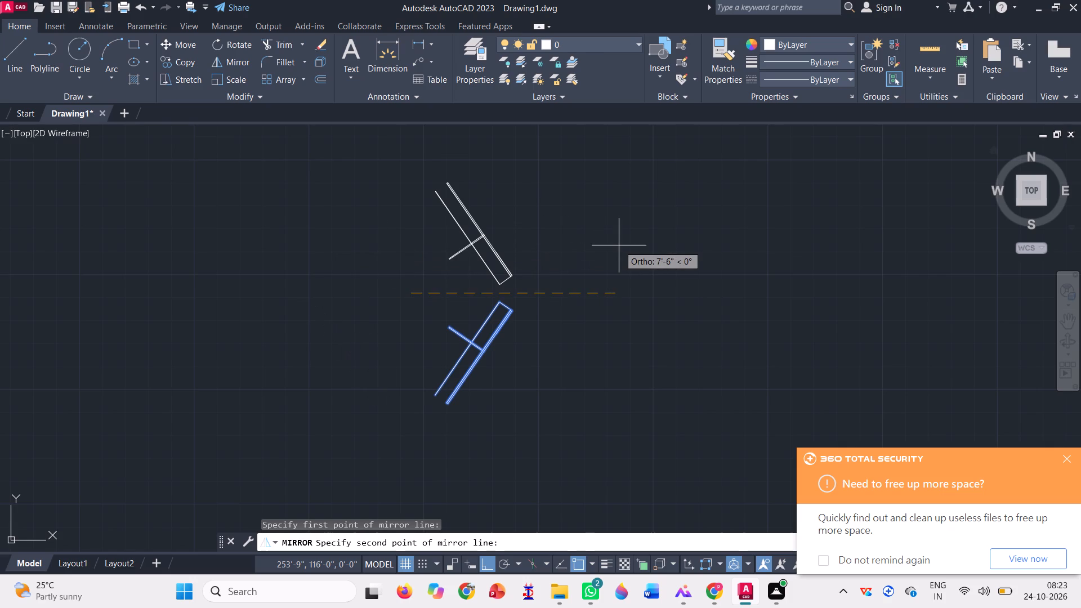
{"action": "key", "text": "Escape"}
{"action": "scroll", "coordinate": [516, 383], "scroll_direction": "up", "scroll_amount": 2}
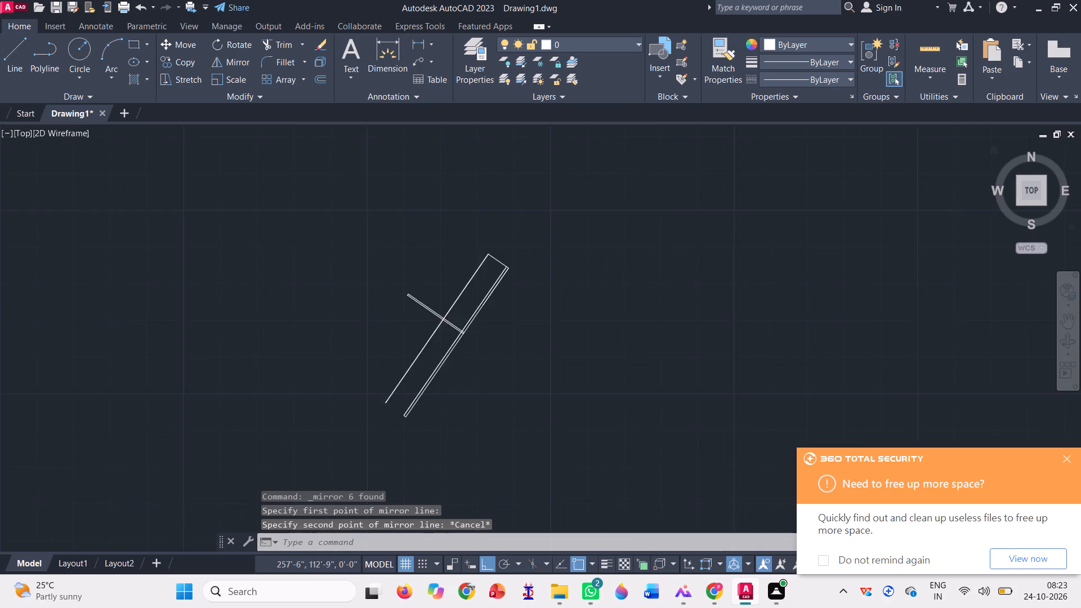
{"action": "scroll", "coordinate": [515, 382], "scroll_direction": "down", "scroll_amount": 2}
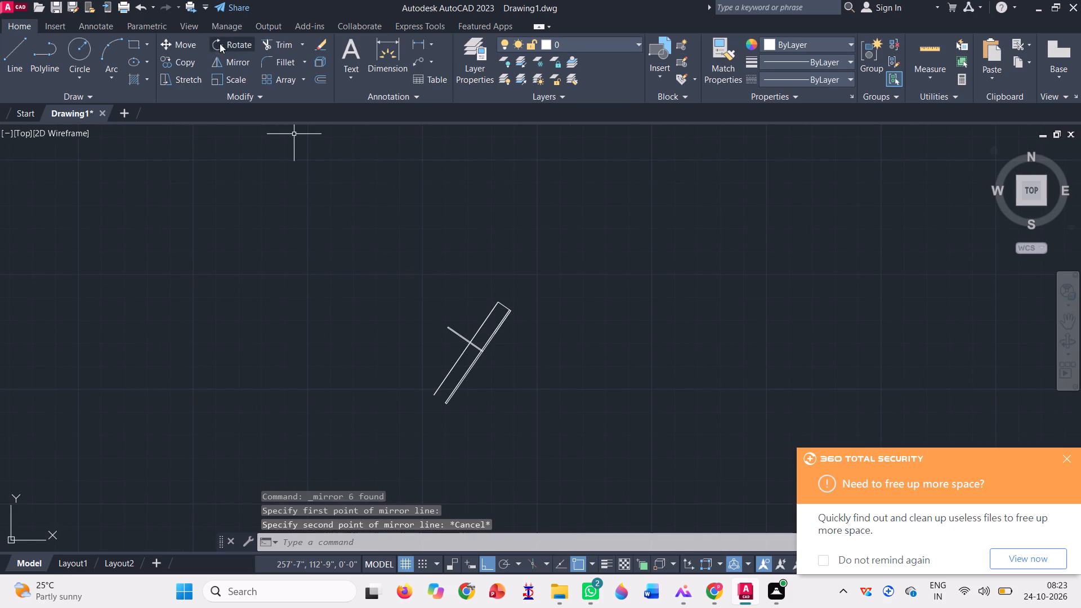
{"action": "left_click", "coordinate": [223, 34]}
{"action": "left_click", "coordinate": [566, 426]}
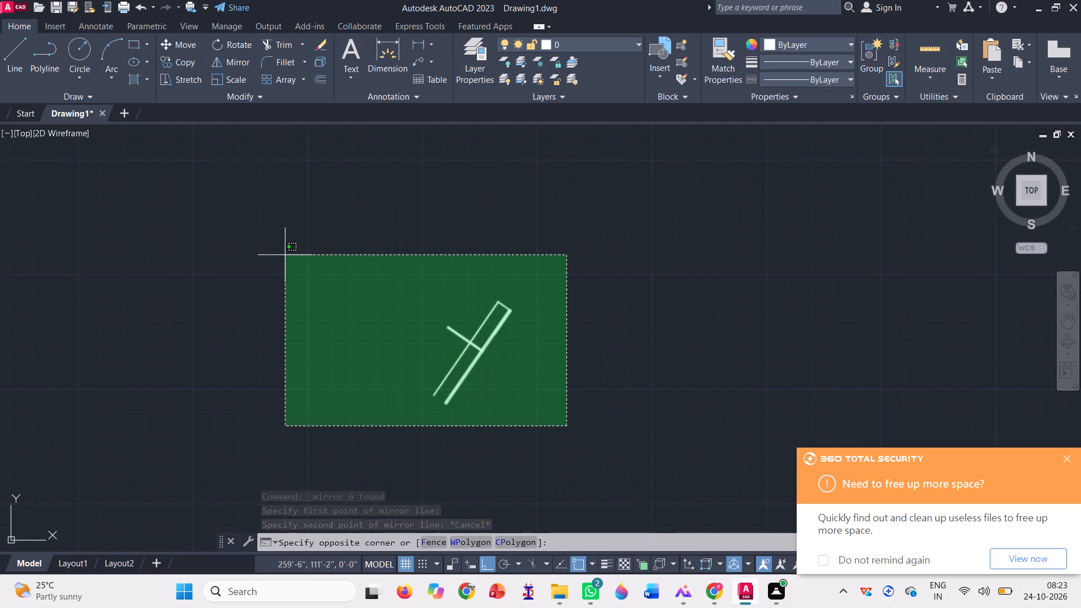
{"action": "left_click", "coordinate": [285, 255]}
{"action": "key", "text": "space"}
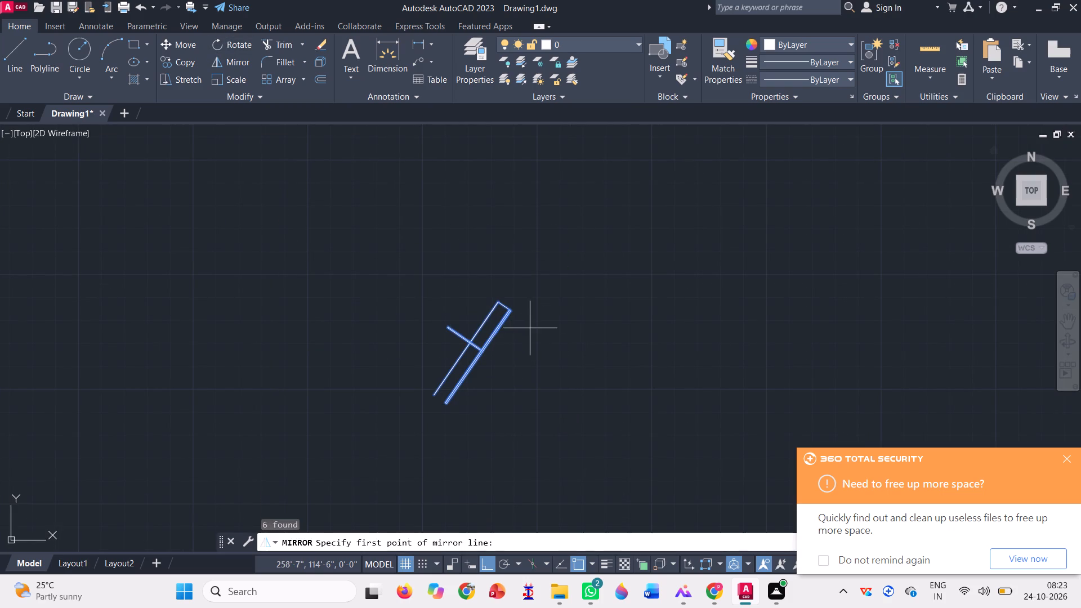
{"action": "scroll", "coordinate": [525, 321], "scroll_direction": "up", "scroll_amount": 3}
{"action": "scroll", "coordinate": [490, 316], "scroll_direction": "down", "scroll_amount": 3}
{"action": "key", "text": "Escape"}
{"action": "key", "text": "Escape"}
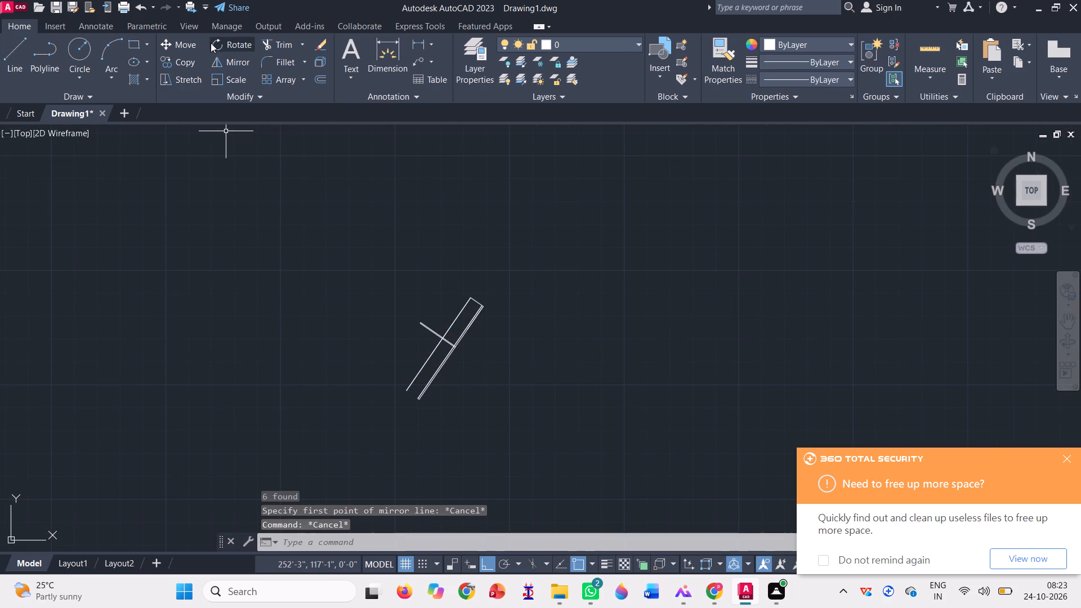
Rotate the slanted railing piece and its guide line 180° about the lower open end of its bottom rail.
{"action": "left_click", "coordinate": [211, 42]}
{"action": "left_click", "coordinate": [495, 402]}
{"action": "left_click", "coordinate": [321, 246]}
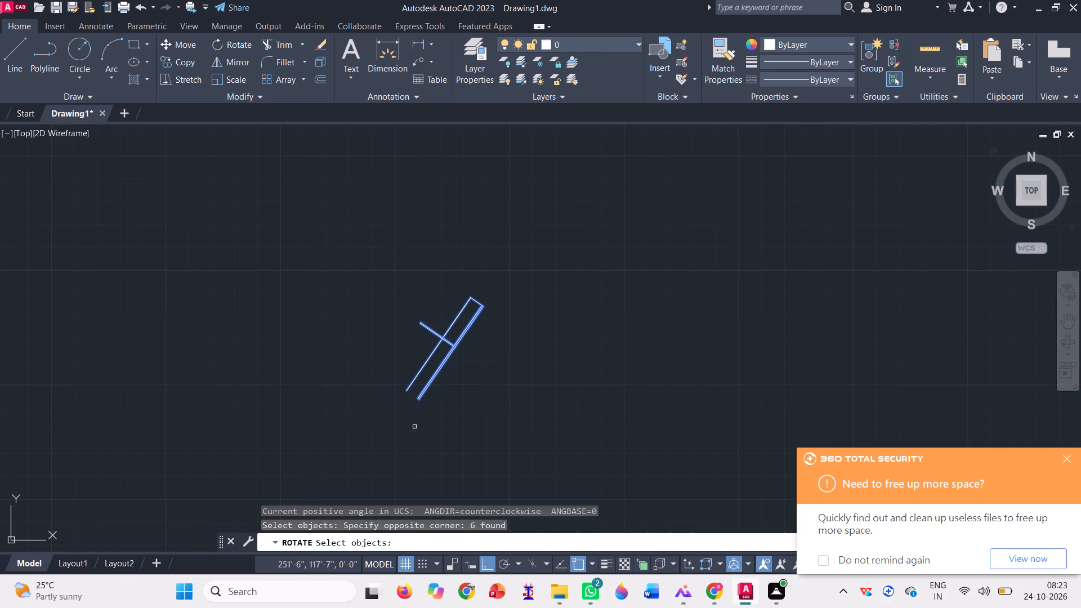
{"action": "key", "text": "space"}
{"action": "left_click", "coordinate": [405, 391]}
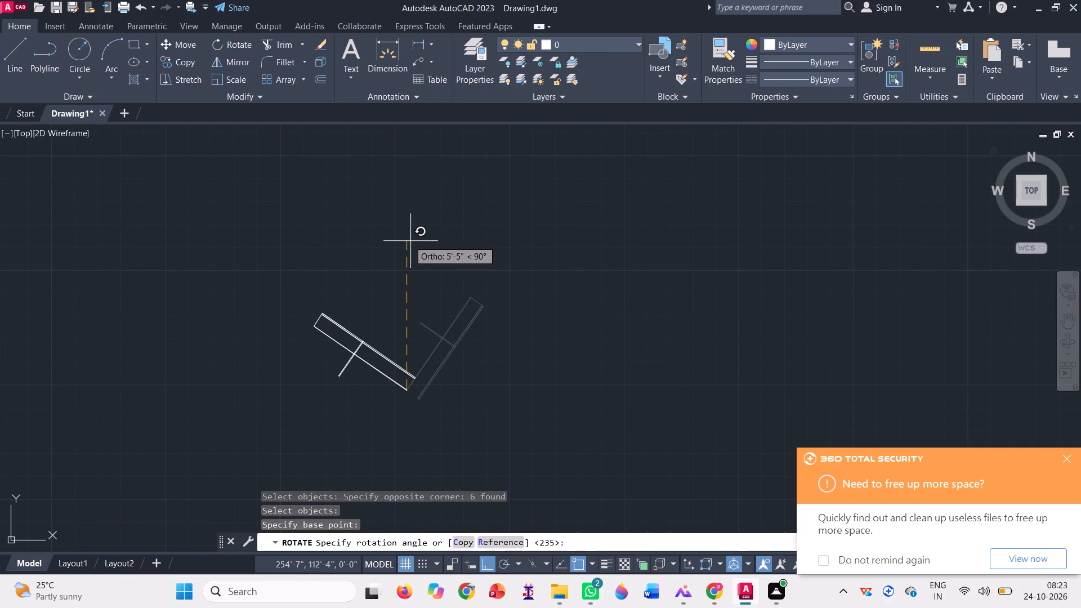
{"action": "left_click", "coordinate": [263, 325]}
{"action": "scroll", "coordinate": [488, 292], "scroll_direction": "down", "scroll_amount": 2}
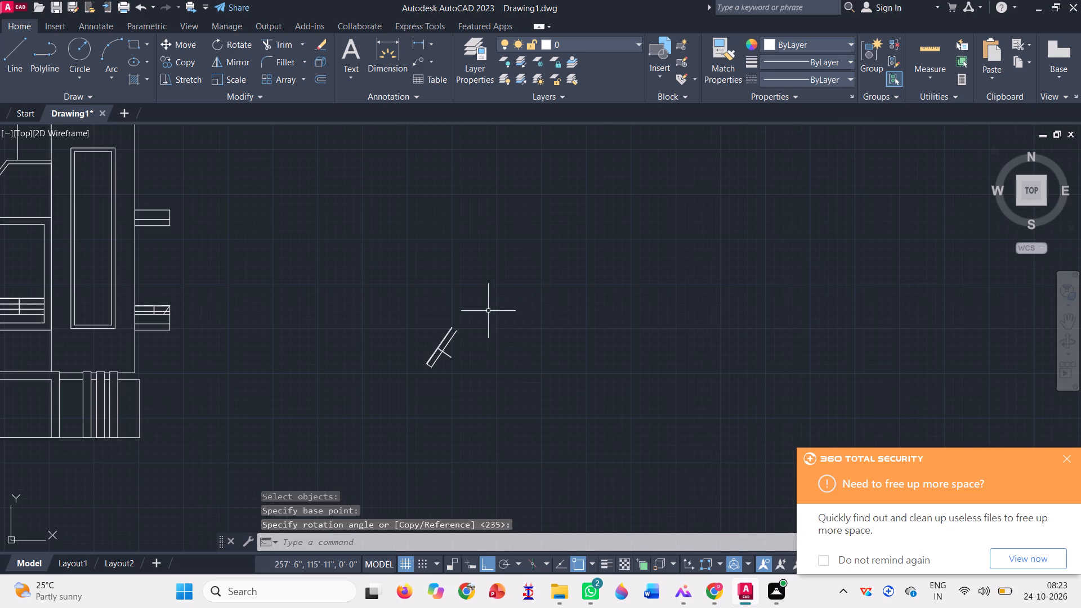
{"action": "key", "text": "Escape"}
Move the slanted railing piece by its end's bottom-rail corner onto the lower end of the slanted line on the lower projection.
{"action": "scroll", "coordinate": [481, 385], "scroll_direction": "up", "scroll_amount": 2}
{"action": "left_click", "coordinate": [481, 385]}
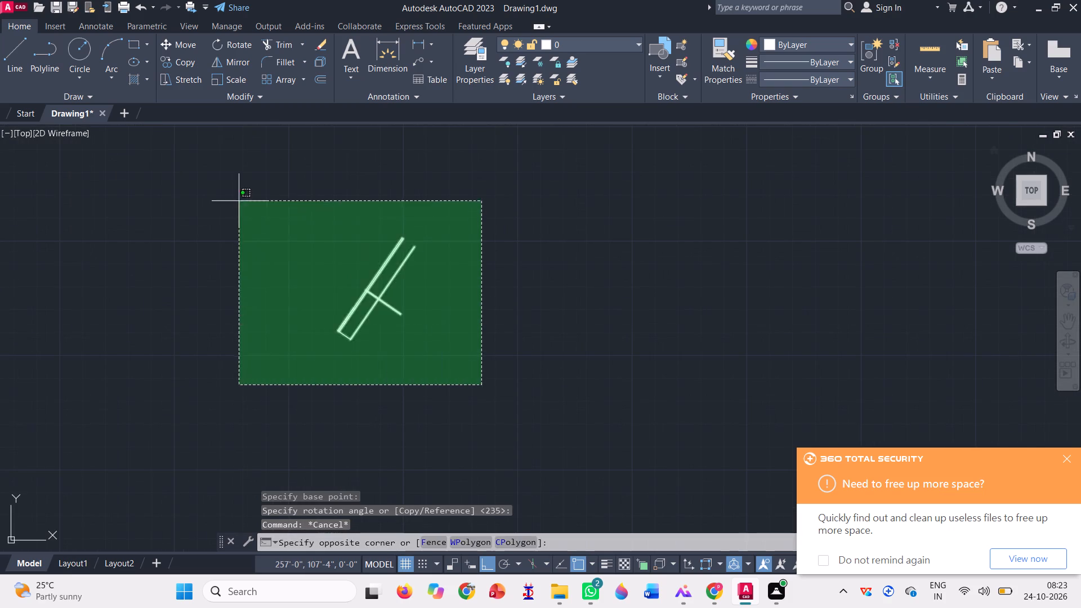
{"action": "left_click", "coordinate": [239, 201]}
{"action": "type", "text": "m"}
{"action": "key", "text": "space"}
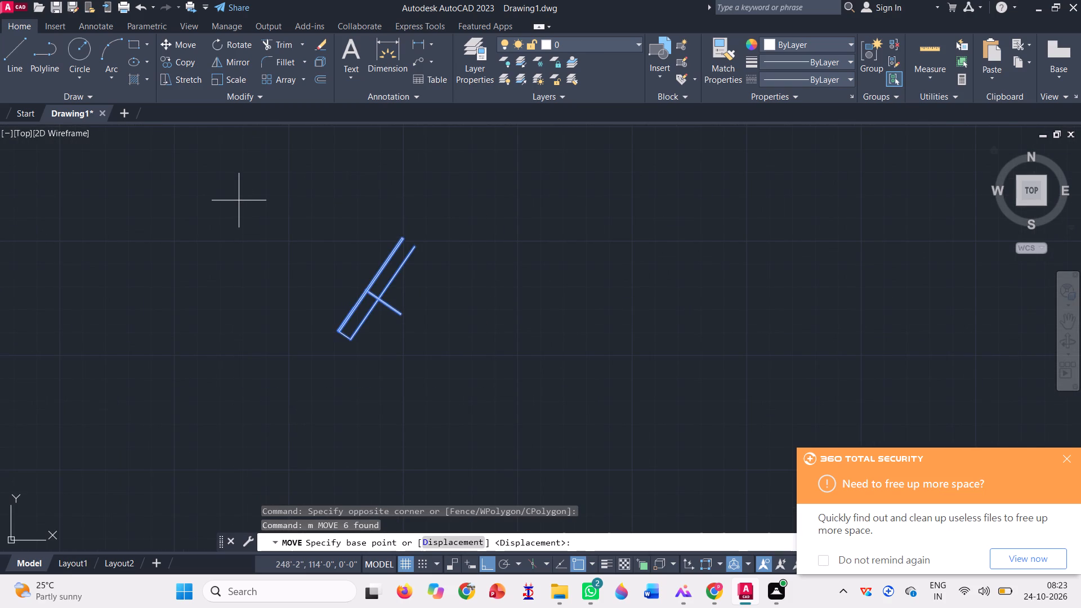
{"action": "left_click", "coordinate": [352, 338]}
{"action": "scroll", "coordinate": [722, 308], "scroll_direction": "down", "scroll_amount": 3}
{"action": "scroll", "coordinate": [492, 264], "scroll_direction": "up", "scroll_amount": 3}
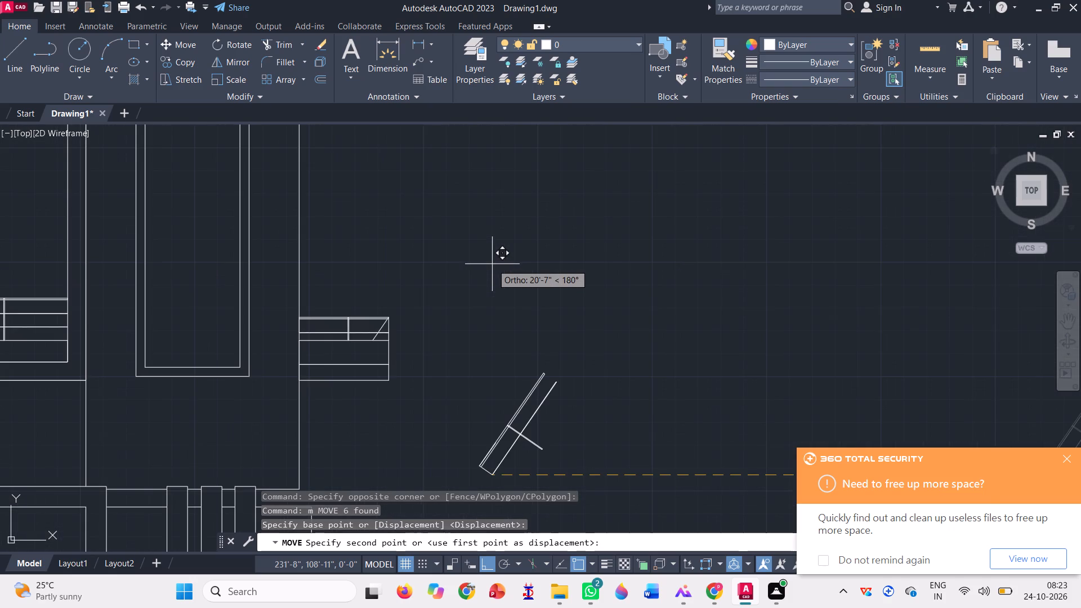
{"action": "key", "text": "F8"}
{"action": "scroll", "coordinate": [368, 327], "scroll_direction": "up", "scroll_amount": 2}
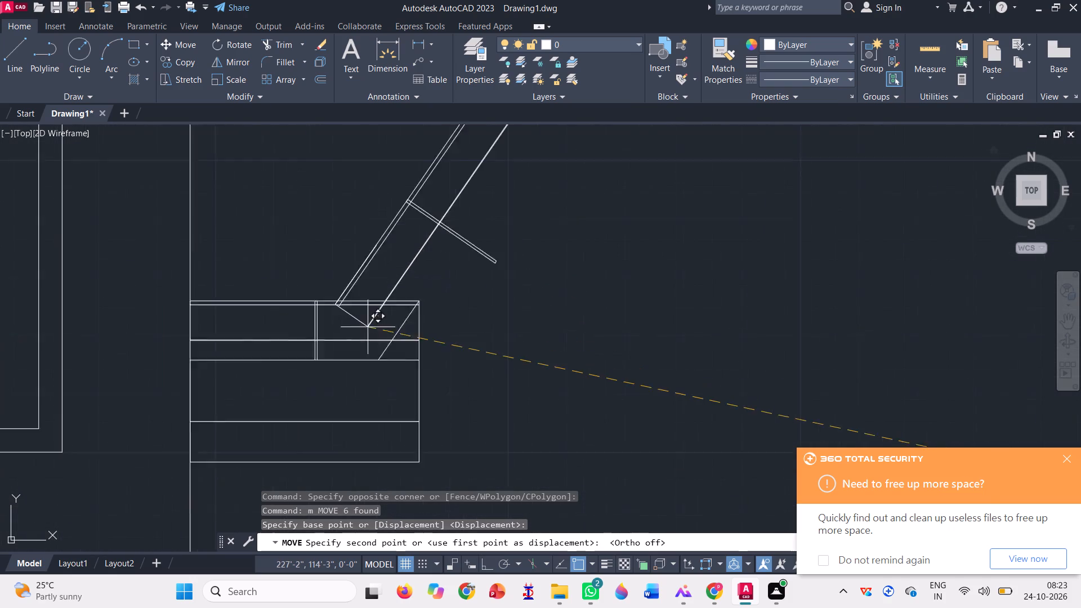
{"action": "scroll", "coordinate": [368, 327], "scroll_direction": "up", "scroll_amount": 2}
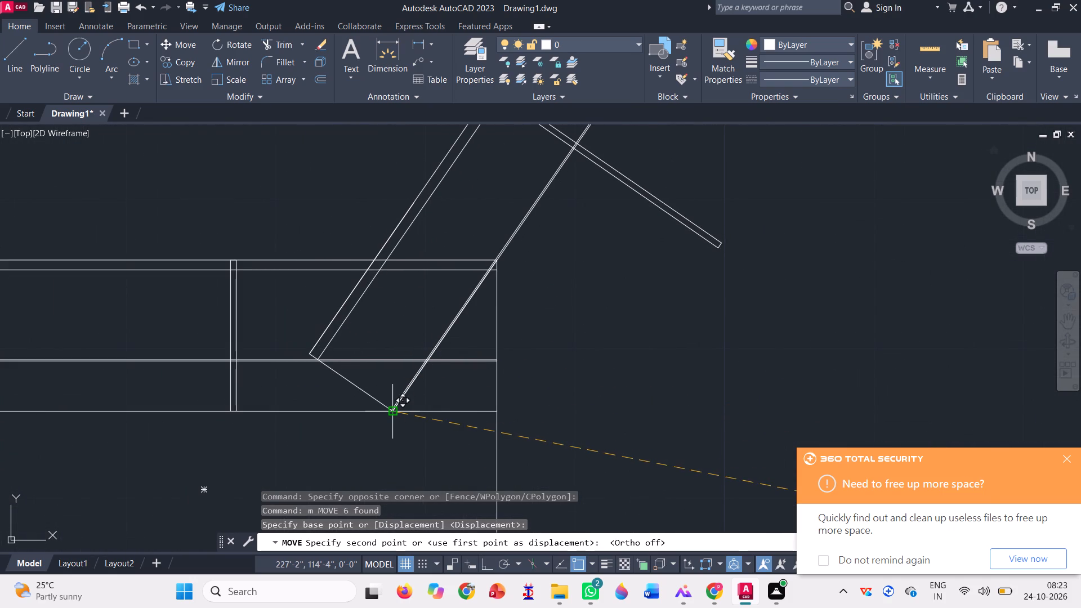
{"action": "scroll", "coordinate": [392, 412], "scroll_direction": "up", "scroll_amount": 6}
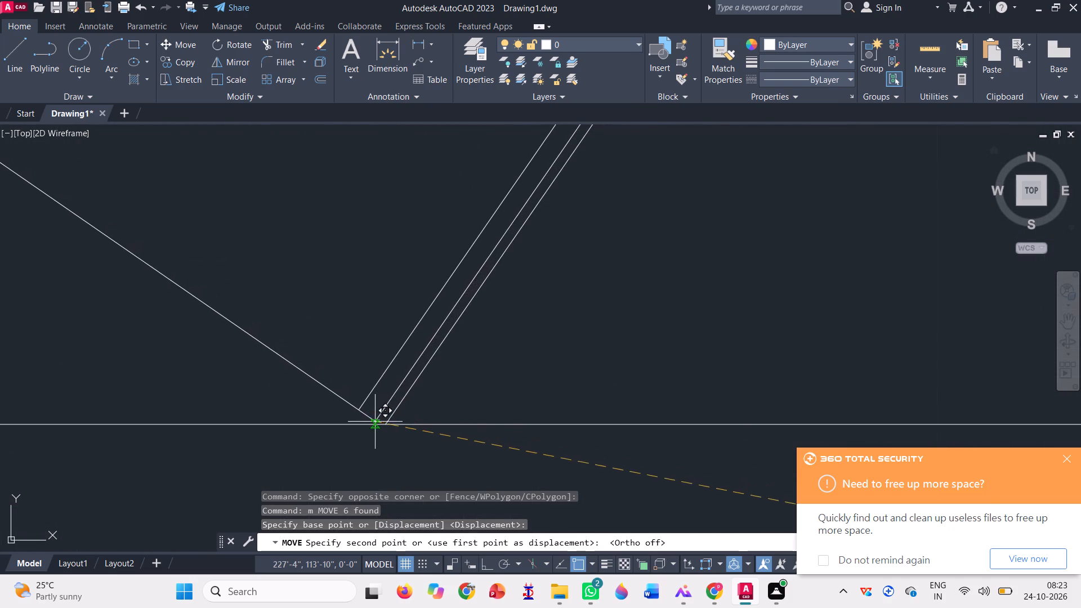
{"action": "left_click", "coordinate": [385, 426]}
{"action": "scroll", "coordinate": [410, 418], "scroll_direction": "down", "scroll_amount": 6}
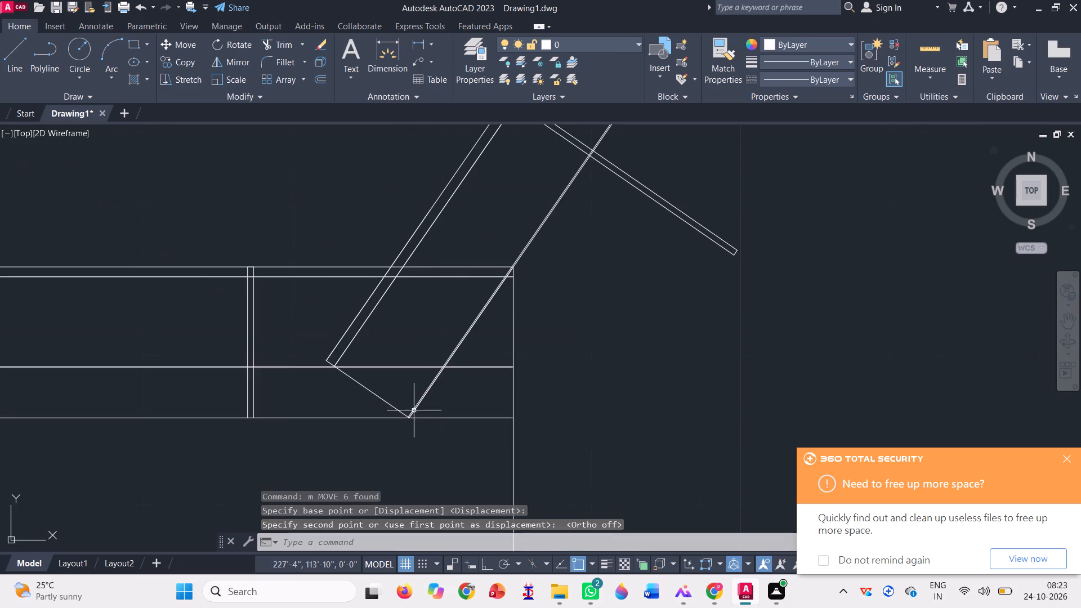
{"action": "scroll", "coordinate": [503, 340], "scroll_direction": "down", "scroll_amount": 1}
{"action": "key", "text": "Escape"}
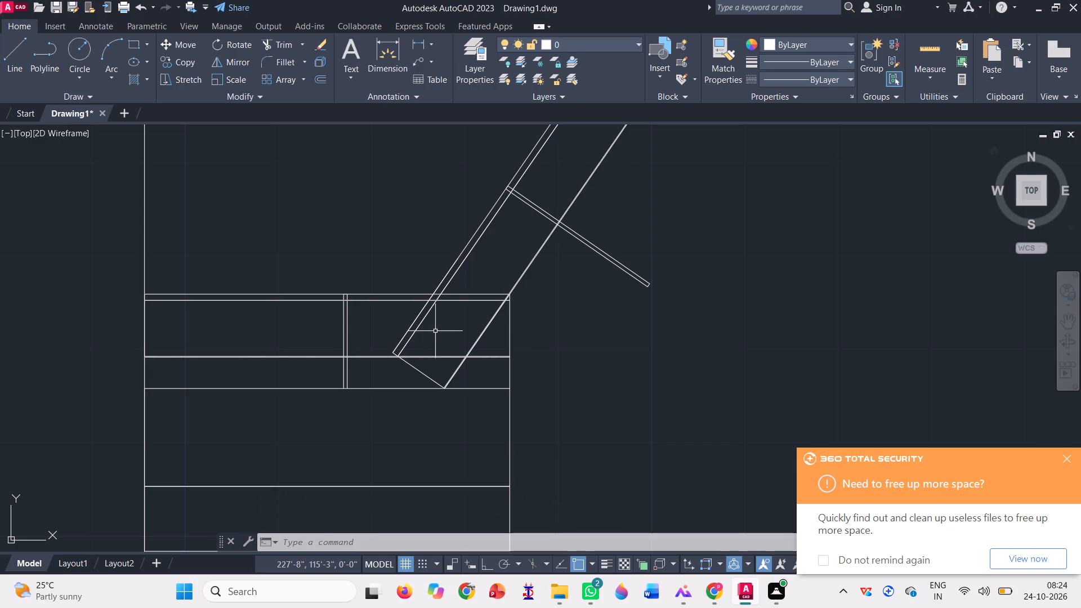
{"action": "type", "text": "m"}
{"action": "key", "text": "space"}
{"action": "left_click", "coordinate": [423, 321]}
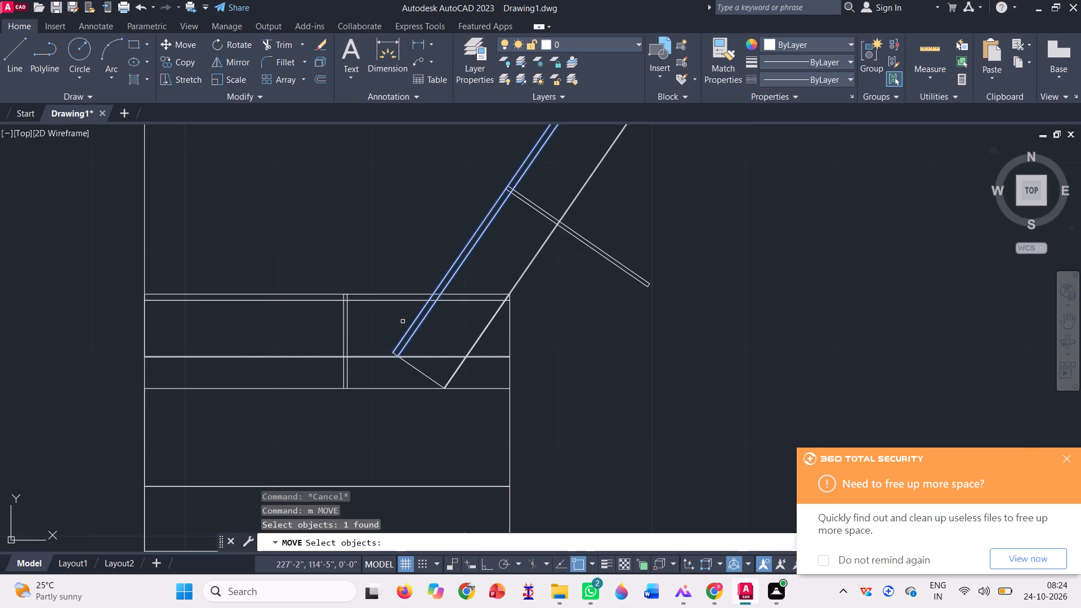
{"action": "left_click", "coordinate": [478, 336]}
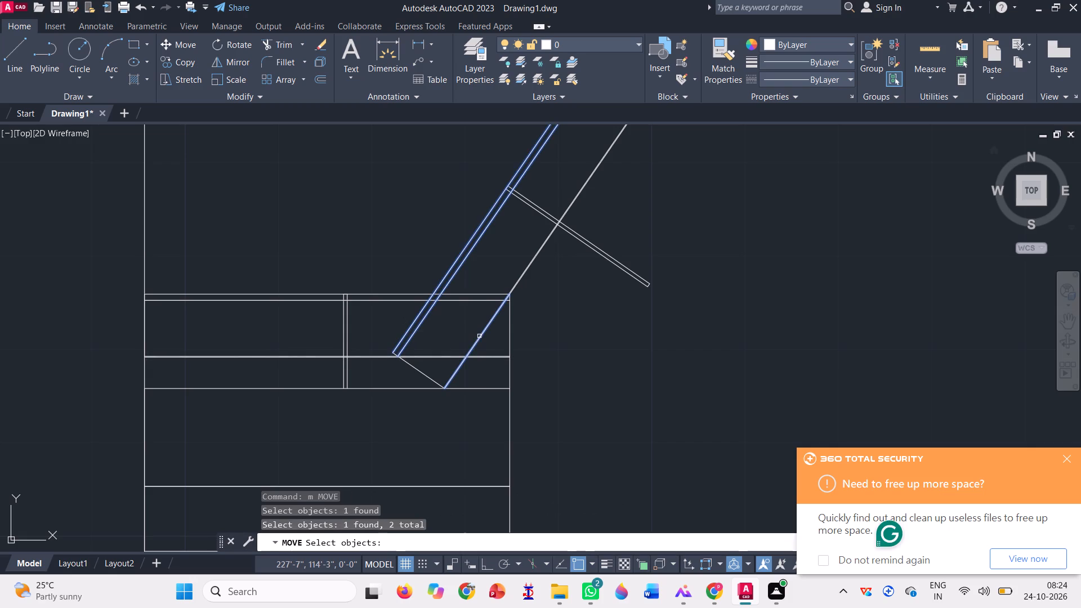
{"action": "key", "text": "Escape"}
Move the whole slanted railing piece by the outer corner of its lower end onto the top edge of the lower projection.
{"action": "scroll", "coordinate": [460, 336], "scroll_direction": "down", "scroll_amount": 1}
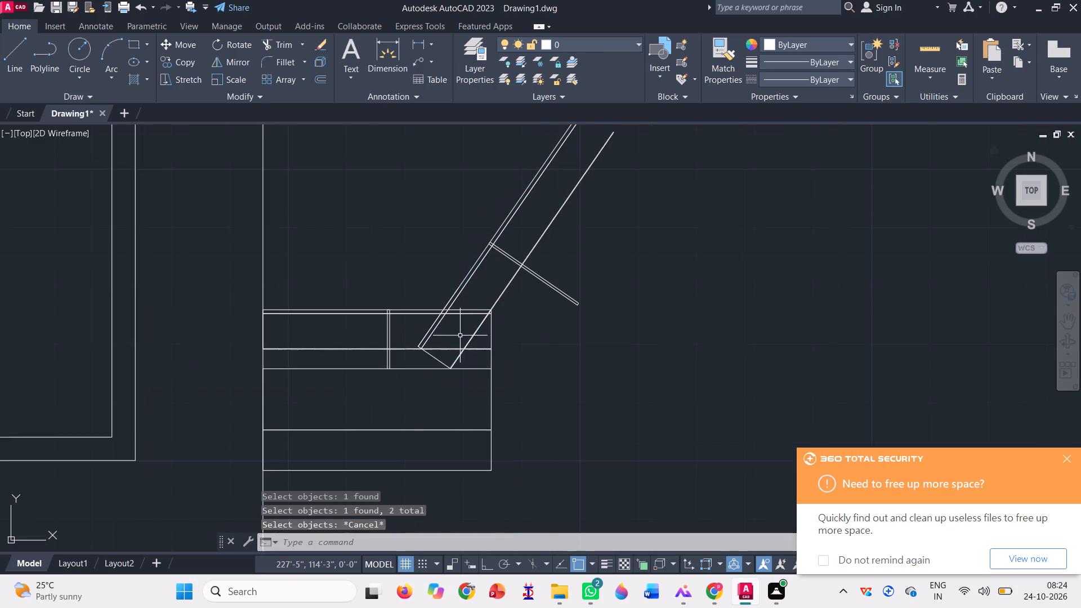
{"action": "type", "text": "m"}
{"action": "key", "text": "space"}
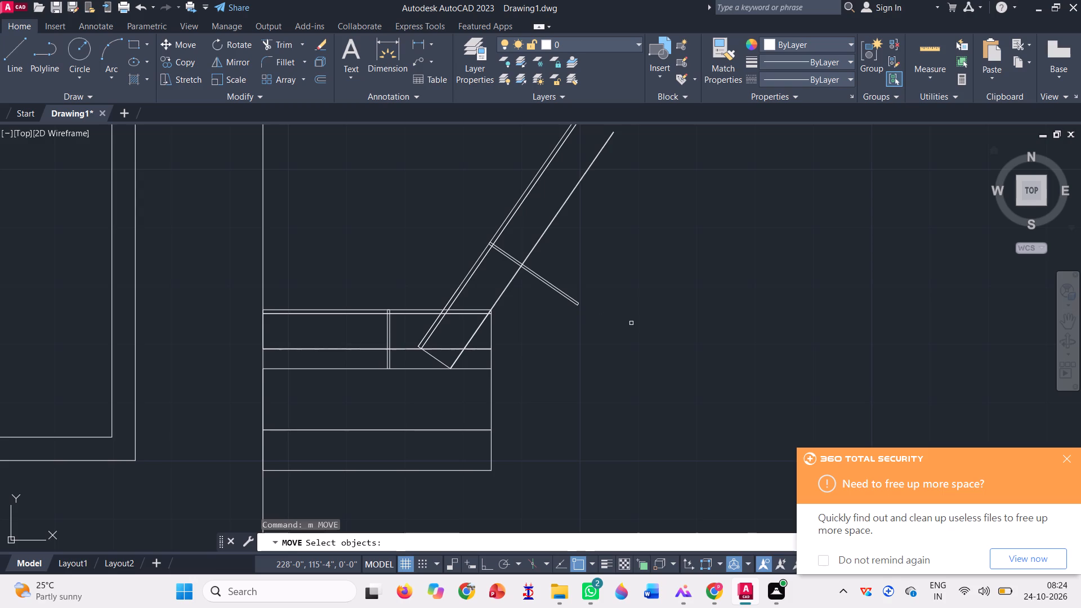
{"action": "left_click", "coordinate": [631, 323]}
{"action": "left_click", "coordinate": [512, 186]}
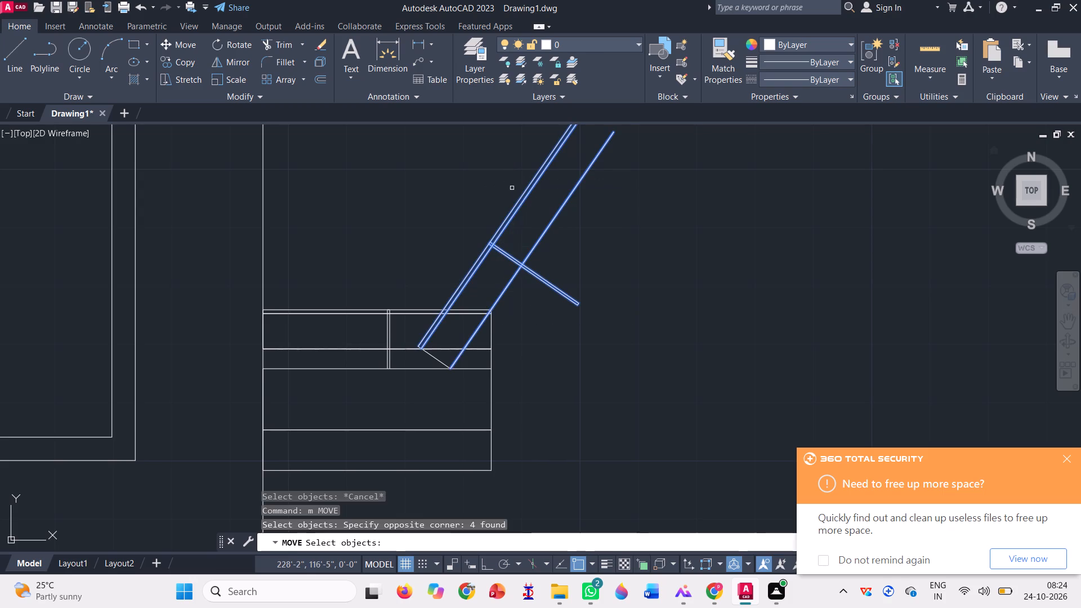
{"action": "left_click", "coordinate": [435, 360]}
{"action": "key", "text": "space"}
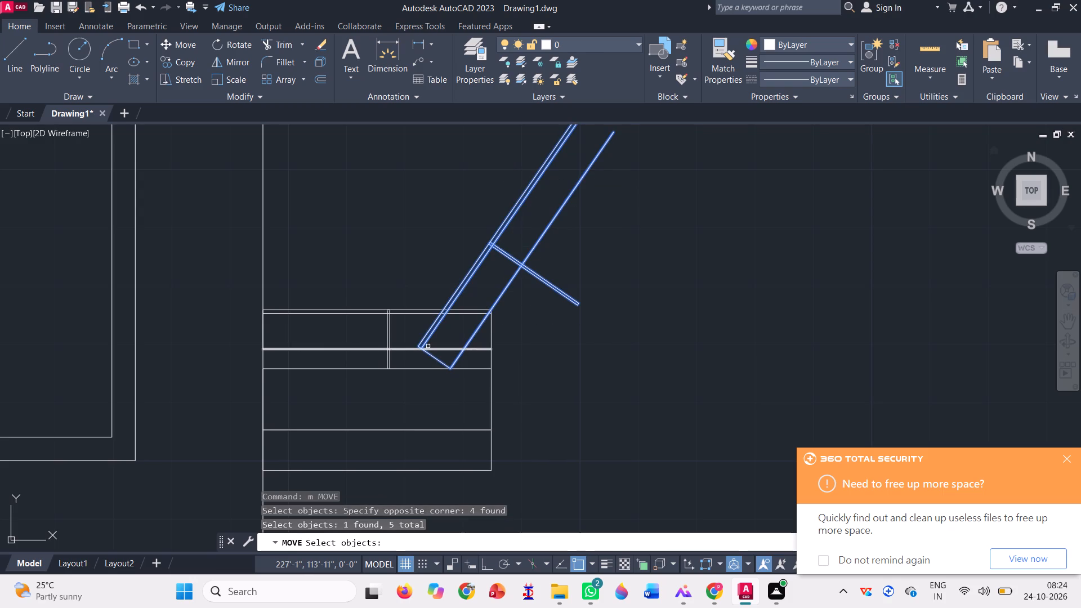
{"action": "scroll", "coordinate": [414, 346], "scroll_direction": "up", "scroll_amount": 3}
{"action": "left_click", "coordinate": [425, 351]}
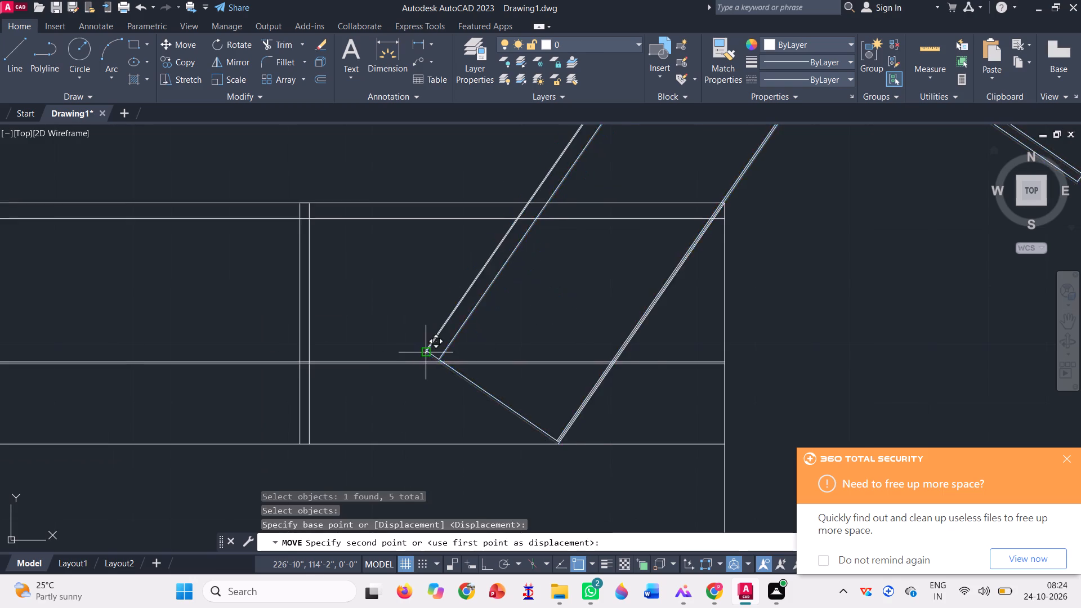
{"action": "scroll", "coordinate": [559, 439], "scroll_direction": "up", "scroll_amount": 3}
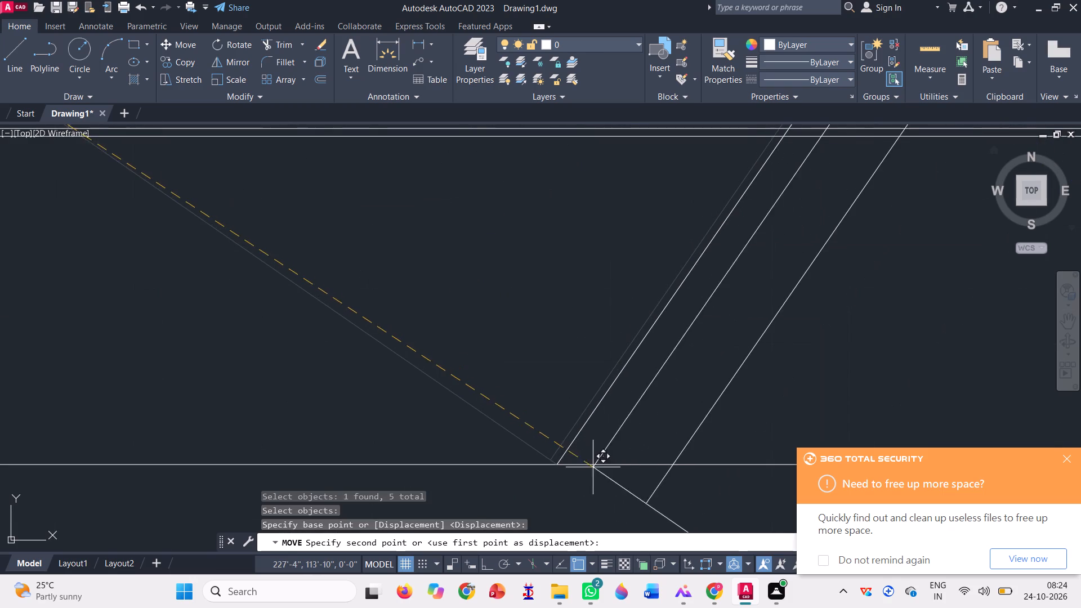
{"action": "left_click", "coordinate": [557, 463]}
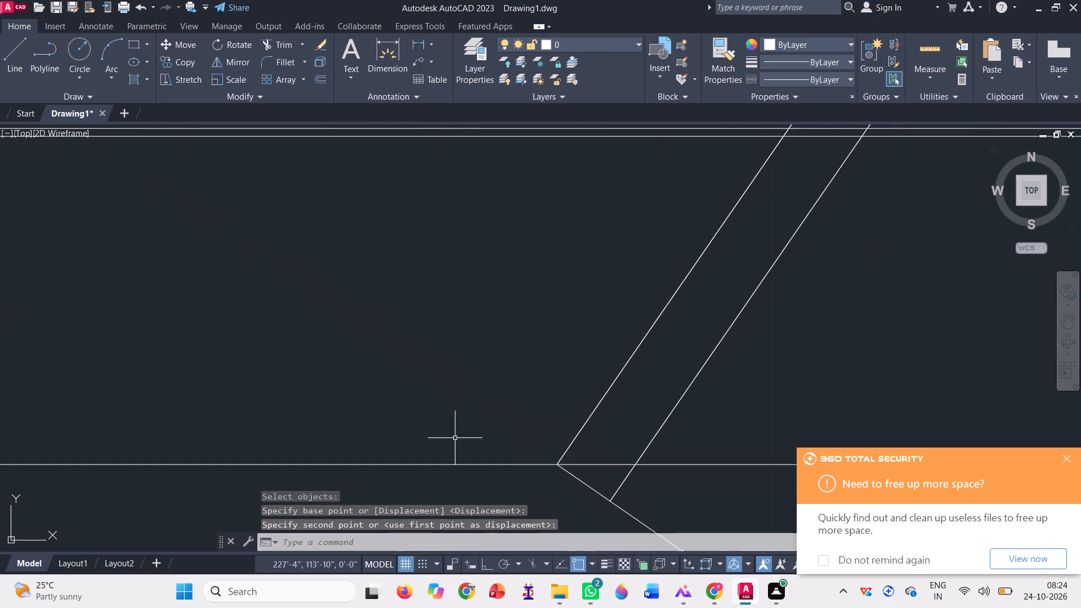
Delete the leftover slanted guide line crossing the lower projection's railing.
{"action": "scroll", "coordinate": [416, 408], "scroll_direction": "down", "scroll_amount": 5}
{"action": "left_click", "coordinate": [409, 327]}
{"action": "left_click", "coordinate": [394, 321]}
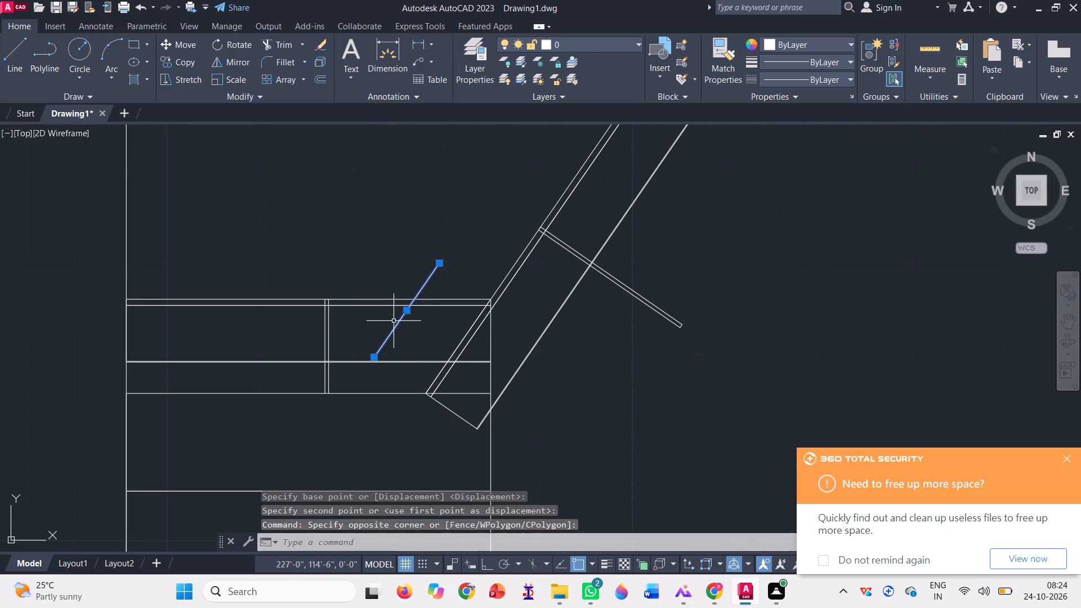
{"action": "key", "text": "Delete"}
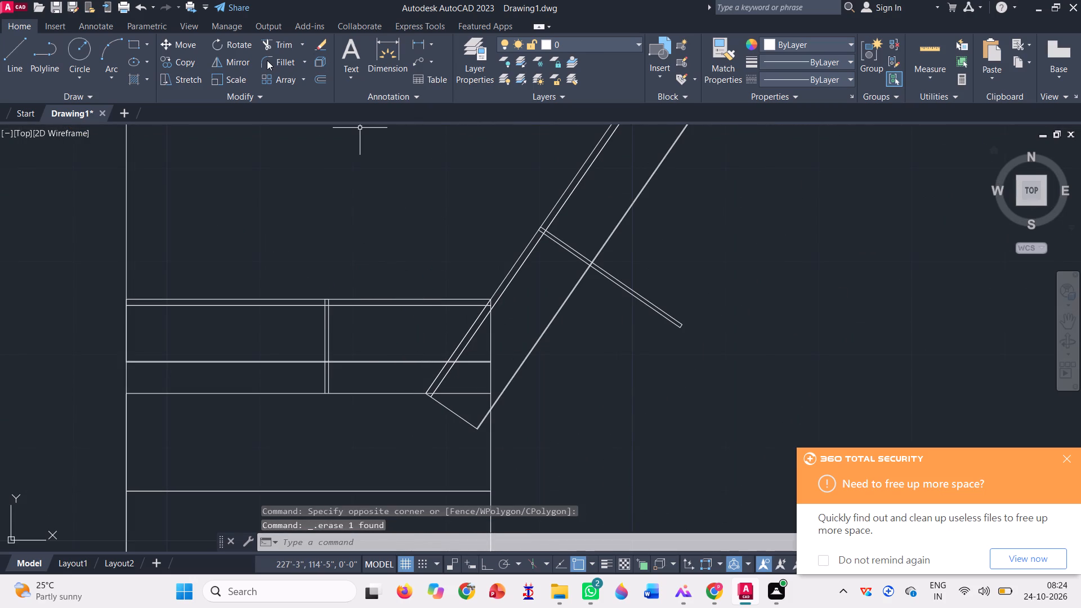
Trim the slanted piece's end below the lower projection's top edge and its bottom rail inside the projection's outer edge.
{"action": "left_click", "coordinate": [276, 44]}
{"action": "scroll", "coordinate": [437, 436], "scroll_direction": "up", "scroll_amount": 2}
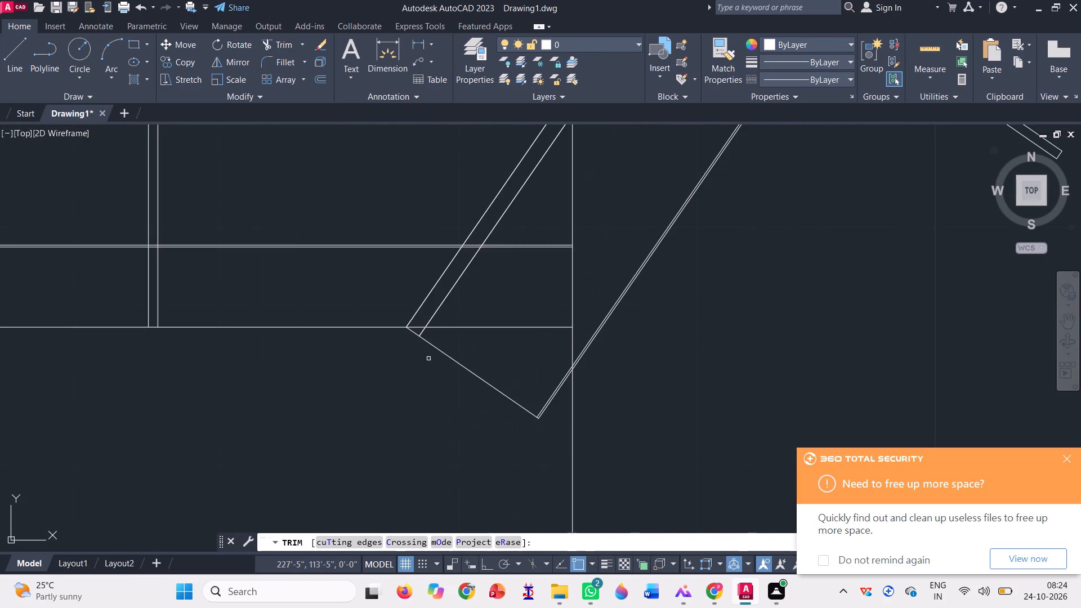
{"action": "left_click", "coordinate": [428, 355]}
{"action": "left_click", "coordinate": [495, 364]}
{"action": "scroll", "coordinate": [421, 326], "scroll_direction": "up", "scroll_amount": 4}
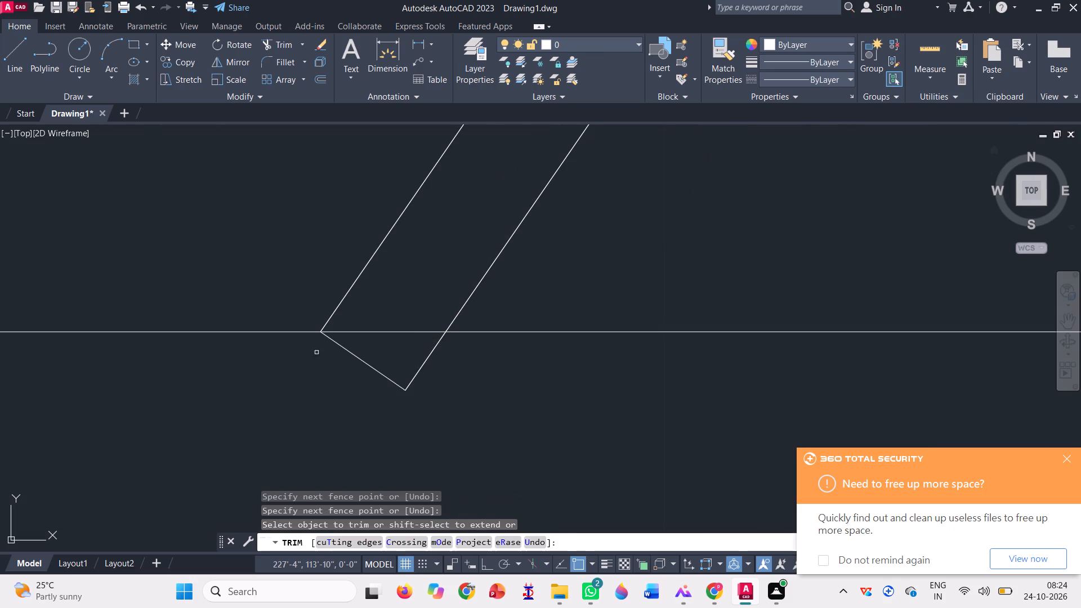
{"action": "left_click", "coordinate": [306, 356]}
{"action": "left_click", "coordinate": [489, 391]}
{"action": "scroll", "coordinate": [238, 342], "scroll_direction": "down", "scroll_amount": 5}
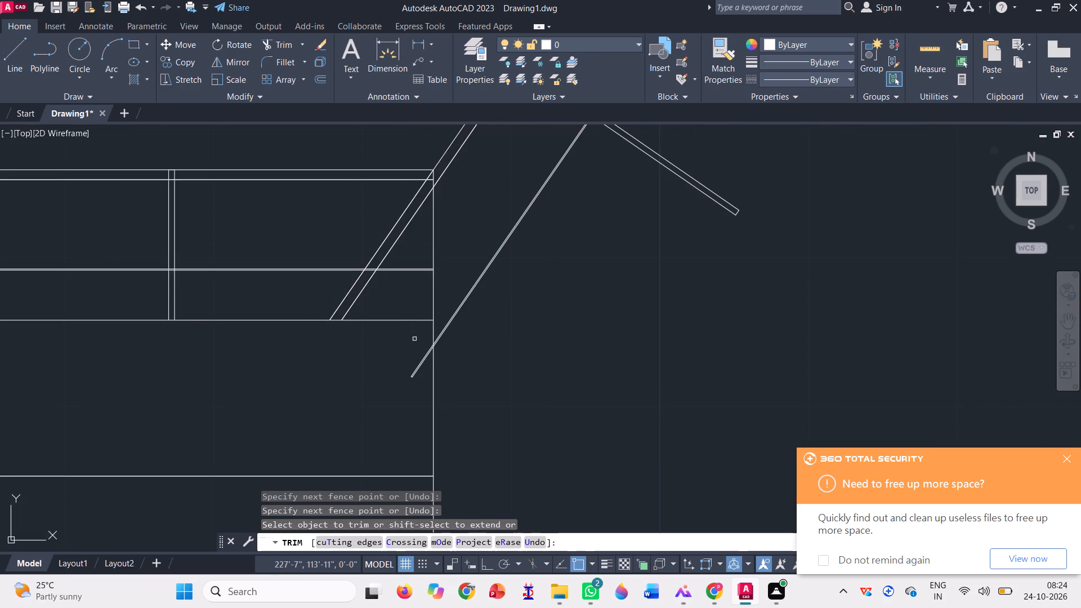
{"action": "left_click", "coordinate": [415, 356]}
{"action": "left_click", "coordinate": [419, 401]}
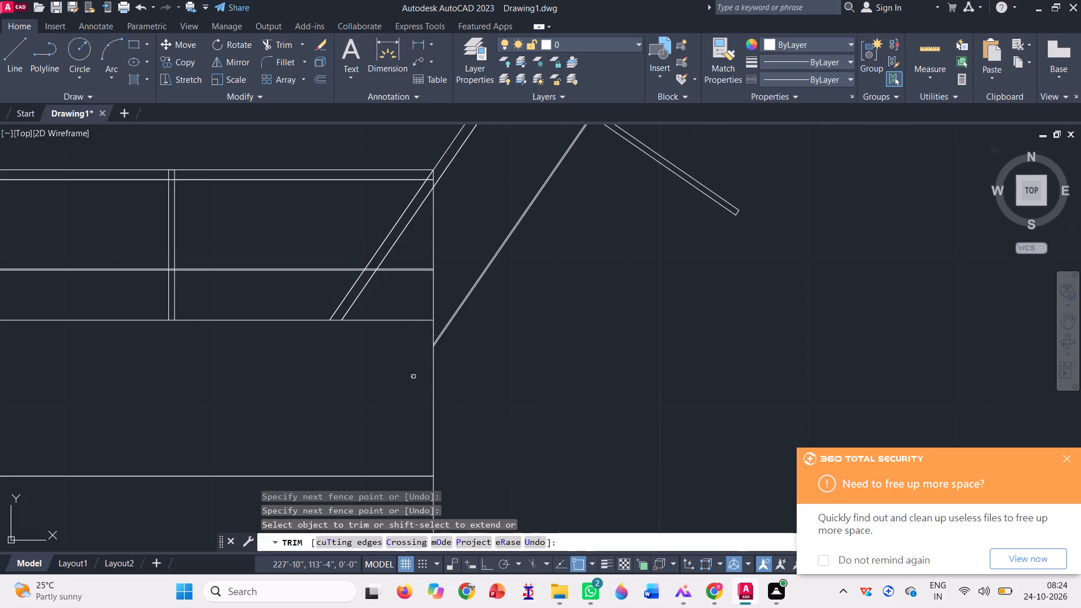
{"action": "left_click", "coordinate": [412, 378]}
Trim the slanted railing's two top-rail lines where they extend beyond the lower projection's outer vertical edge.
{"action": "scroll", "coordinate": [485, 380], "scroll_direction": "down", "scroll_amount": 2}
{"action": "left_click", "coordinate": [565, 324]}
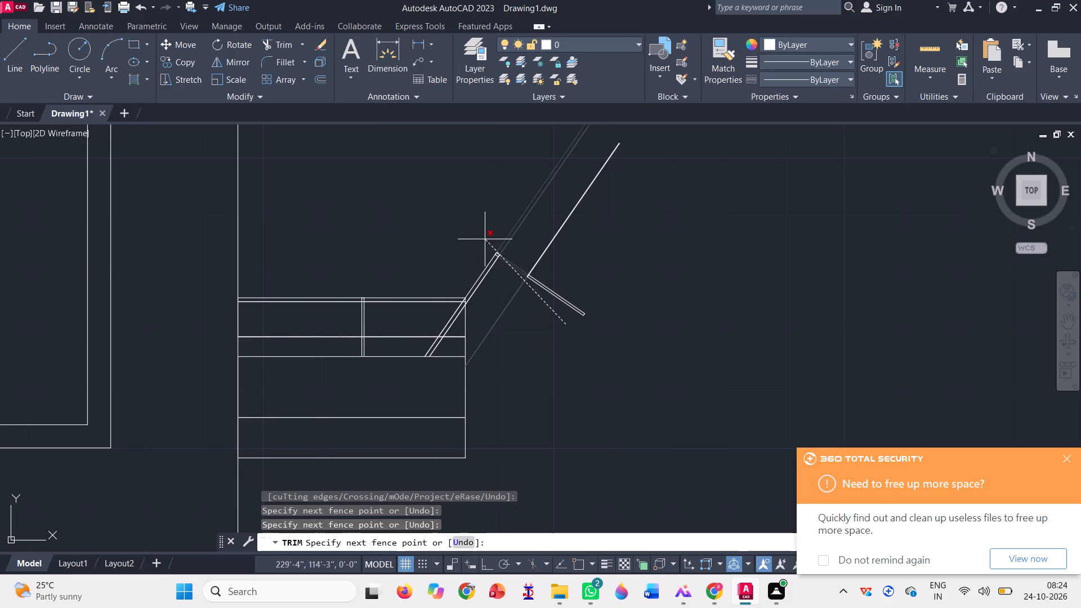
{"action": "left_click", "coordinate": [485, 238]}
{"action": "left_click", "coordinate": [494, 284]}
{"action": "left_click", "coordinate": [467, 252]}
{"action": "scroll", "coordinate": [477, 302], "scroll_direction": "up", "scroll_amount": 3}
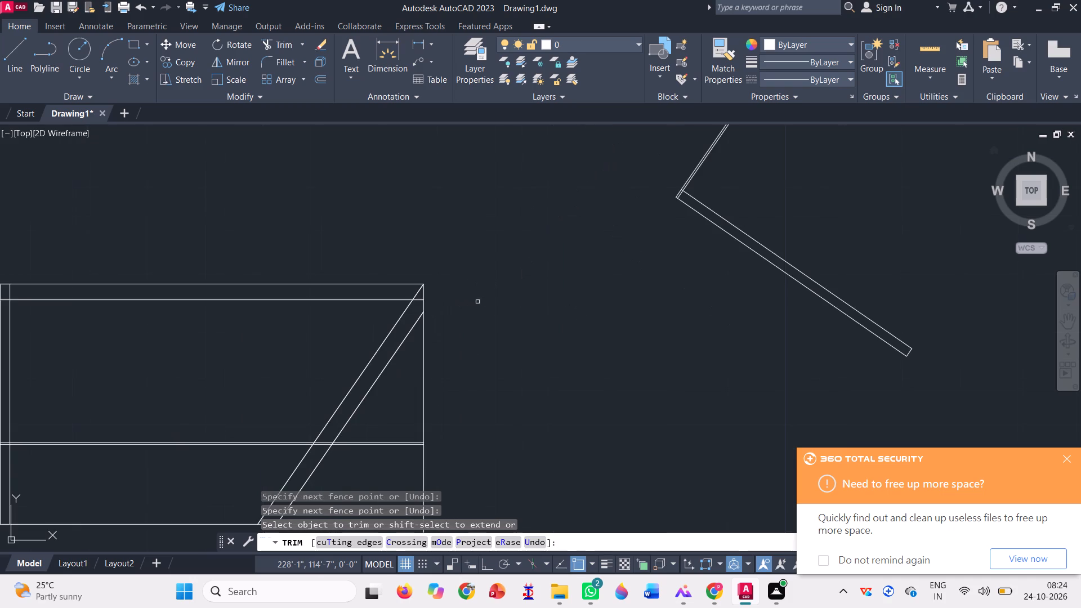
{"action": "scroll", "coordinate": [523, 292], "scroll_direction": "down", "scroll_amount": 3}
{"action": "key", "text": "Escape"}
Delete all the leftover slanted railing fragments lying outside the lower projection.
{"action": "scroll", "coordinate": [667, 349], "scroll_direction": "down", "scroll_amount": 1}
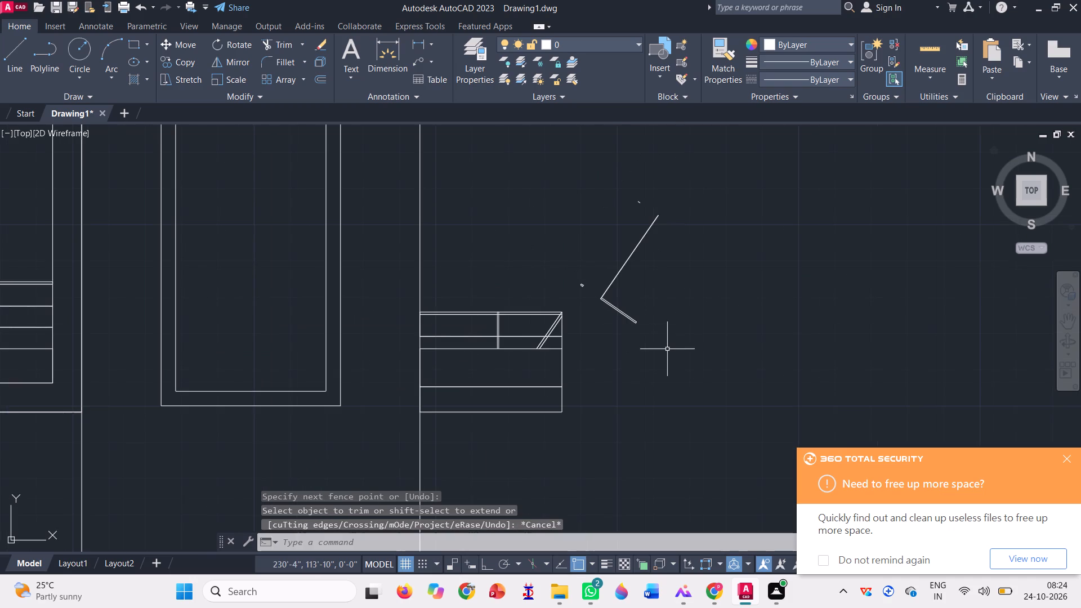
{"action": "left_click", "coordinate": [669, 351]}
{"action": "left_click", "coordinate": [610, 184]}
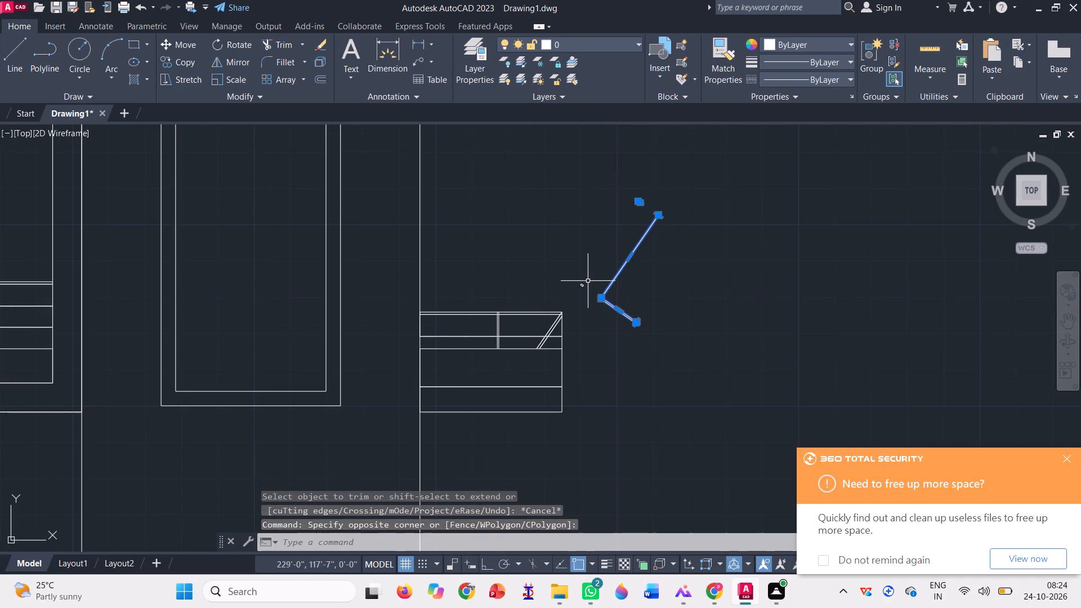
{"action": "left_click", "coordinate": [587, 303]}
{"action": "left_click", "coordinate": [568, 253]}
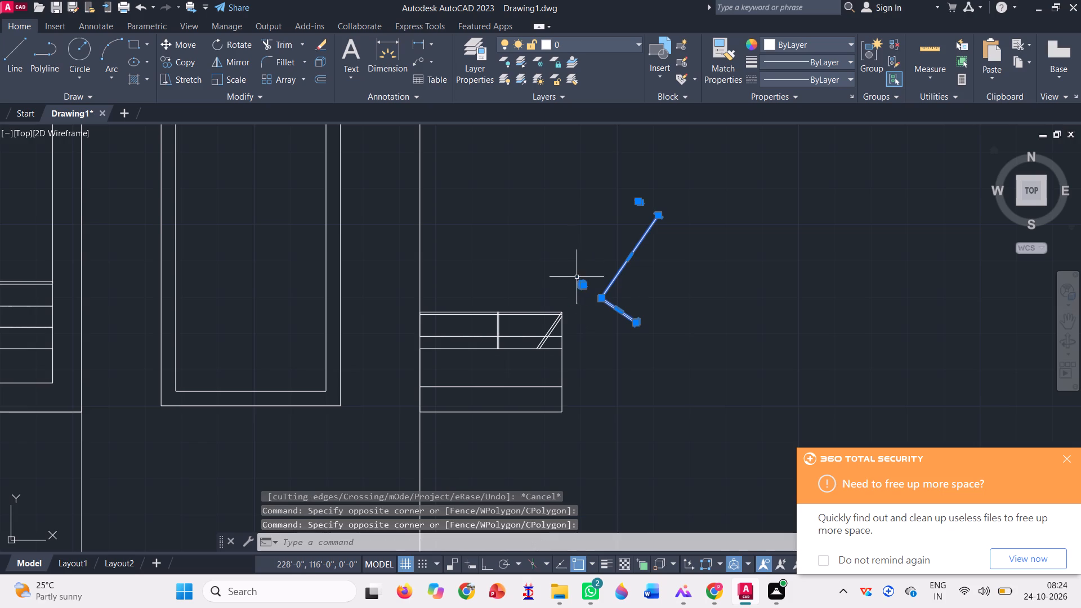
{"action": "key", "text": "Delete"}
Copy the lower projection's complete railing, including post and slanted section, onto the upper projection, using its bottom corner at the tower wall.
{"action": "scroll", "coordinate": [527, 292], "scroll_direction": "down", "scroll_amount": 2}
{"action": "scroll", "coordinate": [469, 300], "scroll_direction": "down", "scroll_amount": 2}
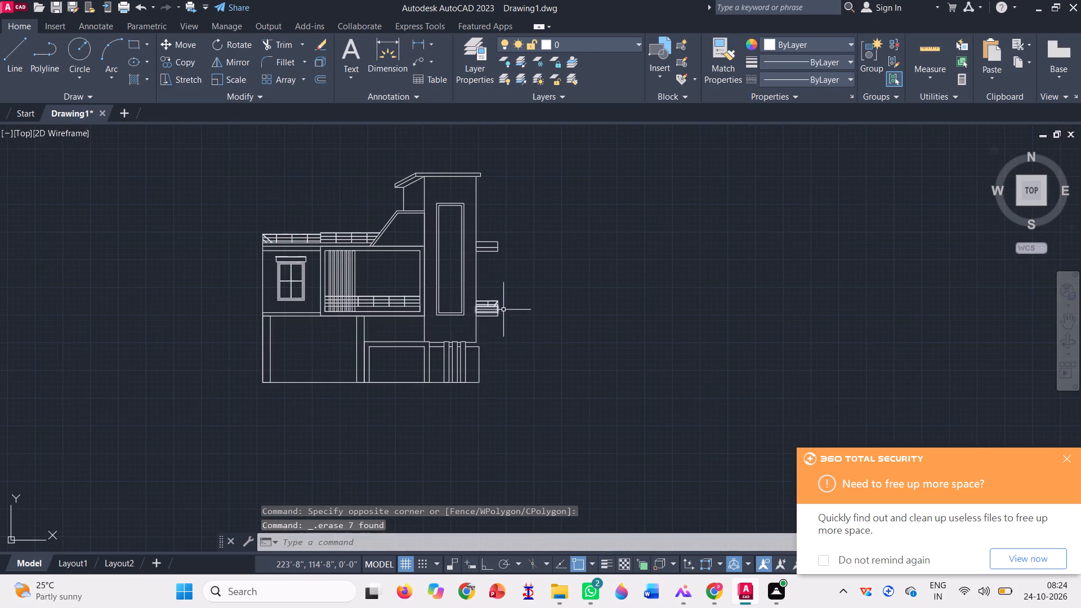
{"action": "scroll", "coordinate": [498, 283], "scroll_direction": "up", "scroll_amount": 3}
{"action": "scroll", "coordinate": [555, 344], "scroll_direction": "down", "scroll_amount": 2}
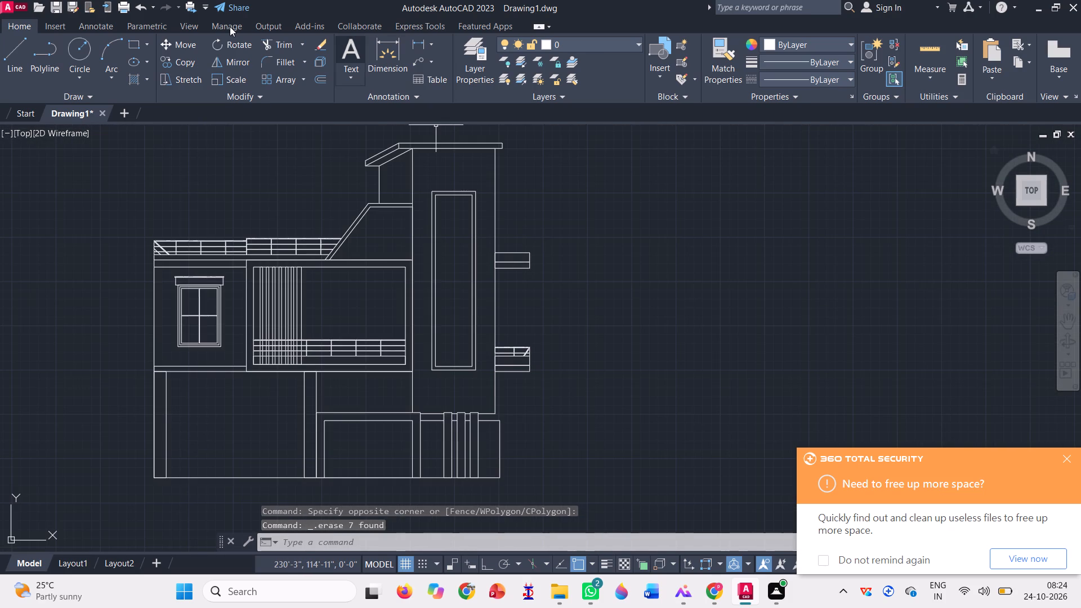
{"action": "left_click", "coordinate": [186, 60]}
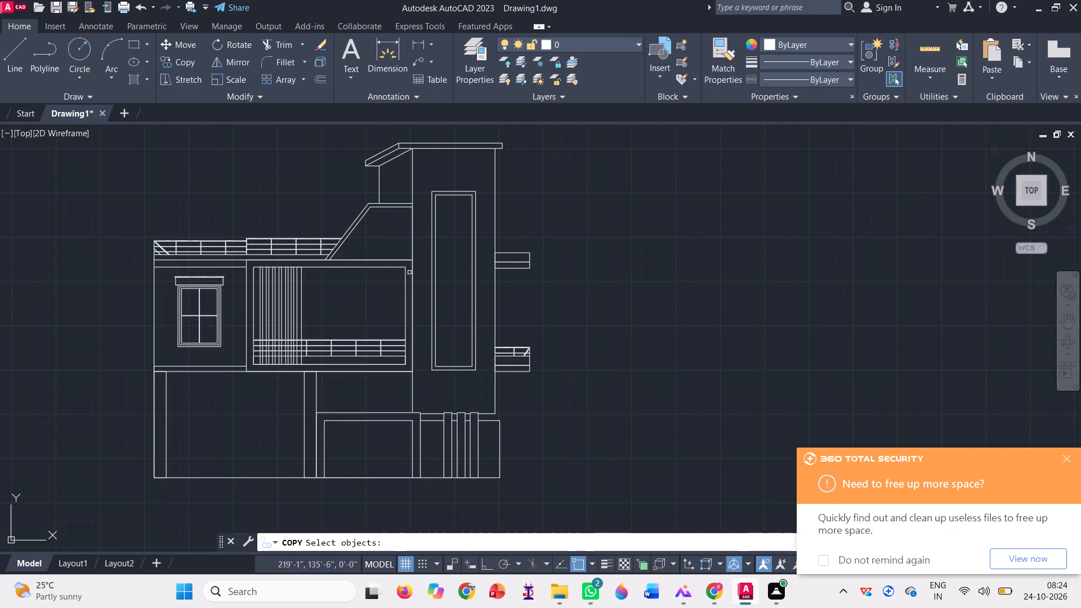
{"action": "scroll", "coordinate": [432, 296], "scroll_direction": "up", "scroll_amount": 3}
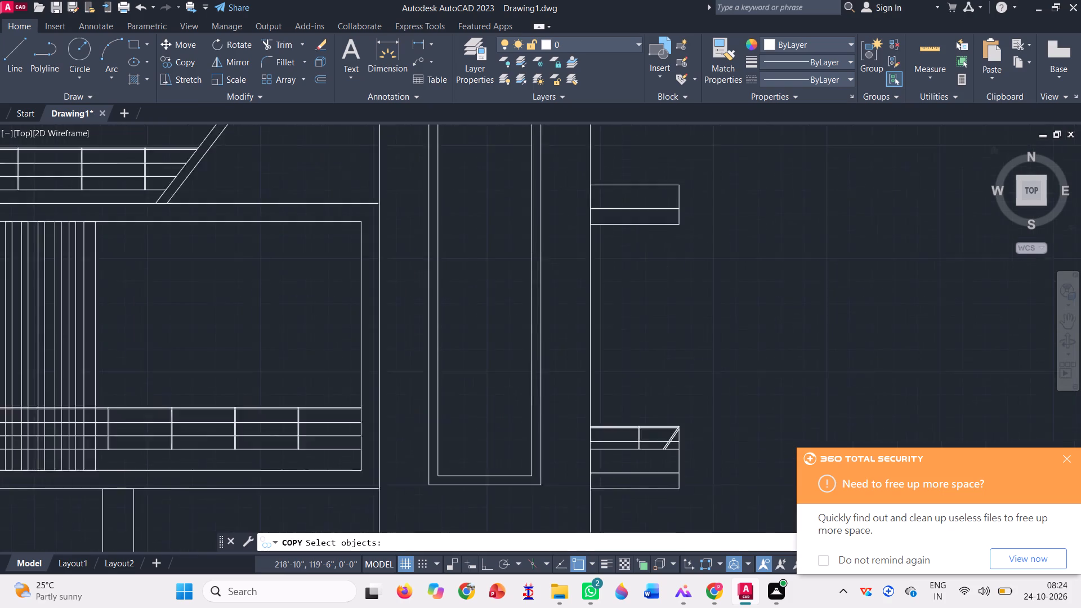
{"action": "scroll", "coordinate": [426, 237], "scroll_direction": "down", "scroll_amount": 2}
{"action": "scroll", "coordinate": [587, 352], "scroll_direction": "up", "scroll_amount": 5}
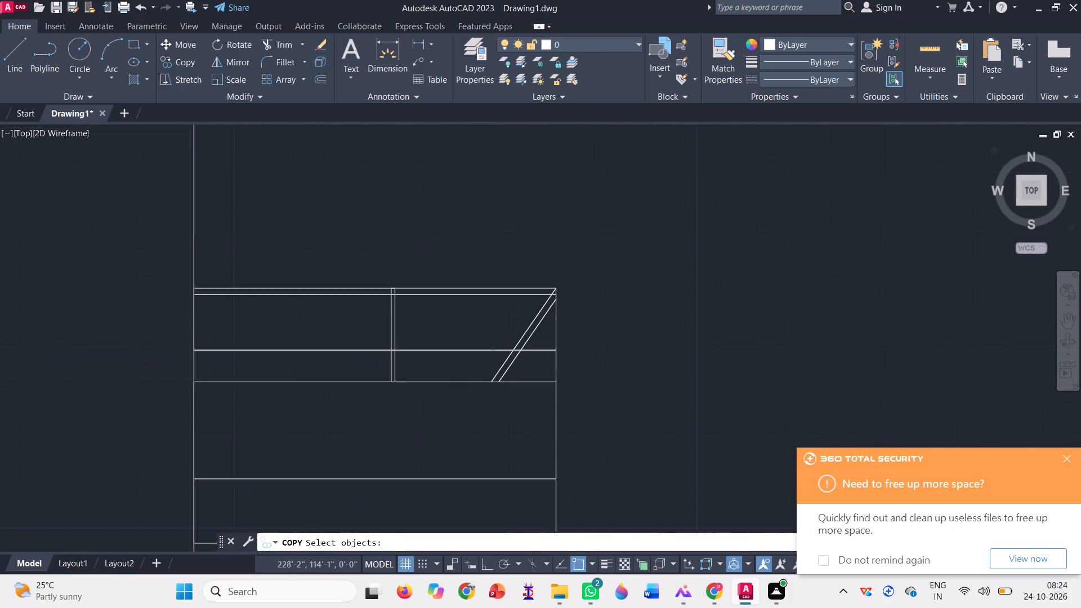
{"action": "left_click", "coordinate": [565, 377]}
{"action": "left_click", "coordinate": [360, 198]}
{"action": "scroll", "coordinate": [612, 323], "scroll_direction": "down", "scroll_amount": 1}
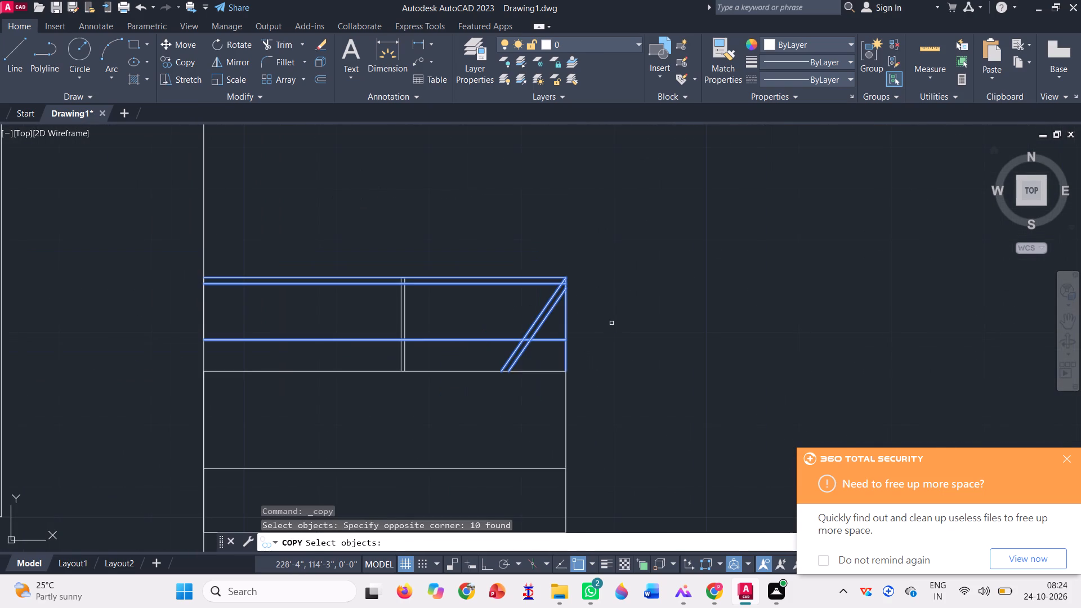
{"action": "left_click", "coordinate": [420, 307]}
{"action": "left_click", "coordinate": [359, 287]}
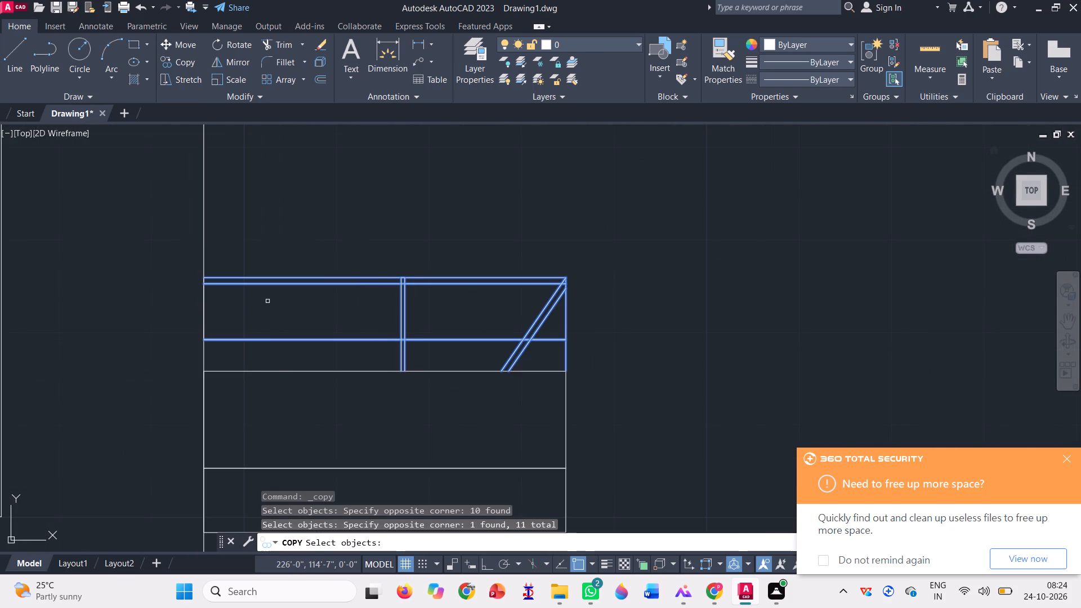
{"action": "key", "text": "space"}
{"action": "left_click", "coordinate": [204, 367]}
{"action": "scroll", "coordinate": [349, 346], "scroll_direction": "down", "scroll_amount": 2}
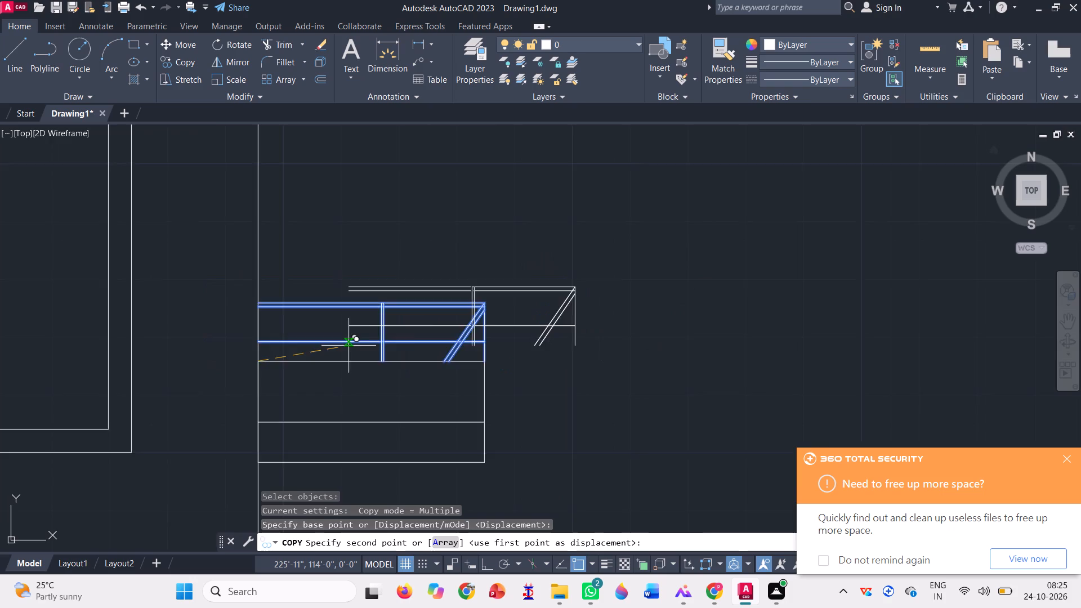
{"action": "scroll", "coordinate": [349, 346], "scroll_direction": "down", "scroll_amount": 2}
{"action": "scroll", "coordinate": [351, 149], "scroll_direction": "up", "scroll_amount": 3}
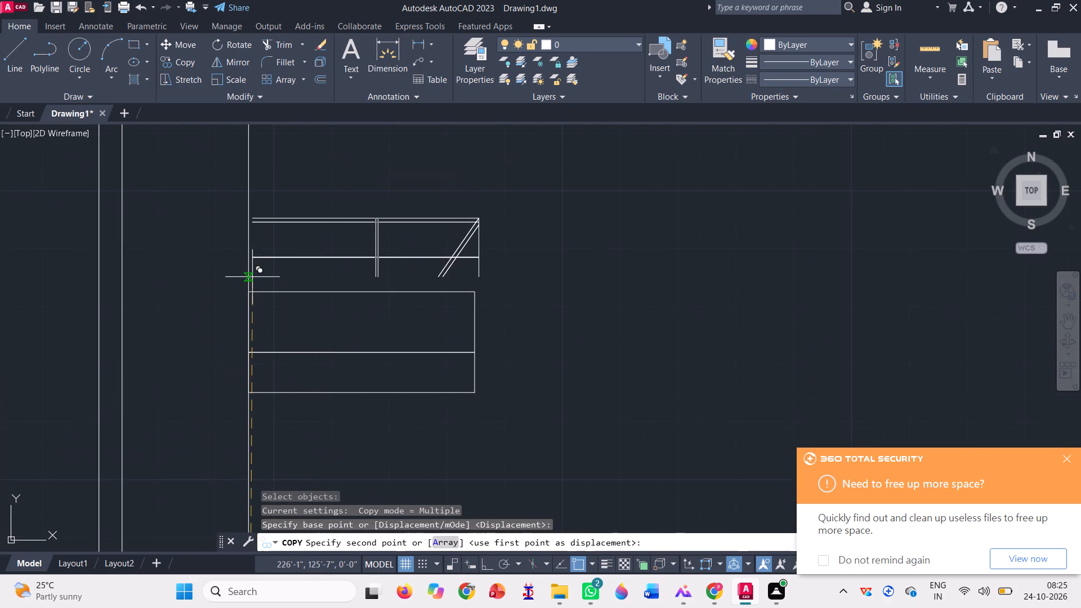
{"action": "left_click", "coordinate": [247, 289]}
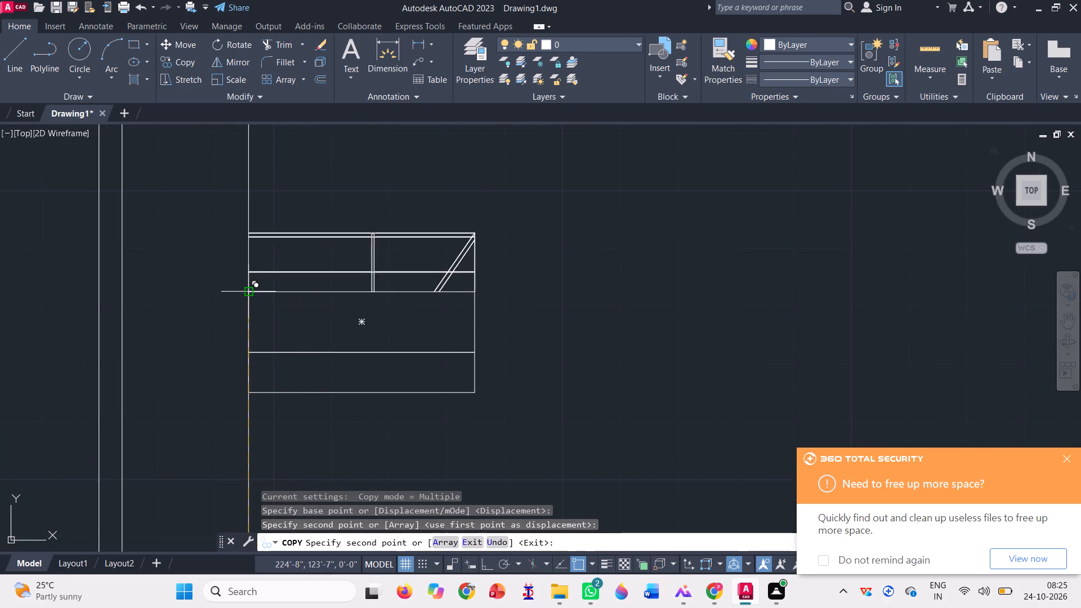
{"action": "scroll", "coordinate": [311, 338], "scroll_direction": "down", "scroll_amount": 2}
{"action": "key", "text": "space"}
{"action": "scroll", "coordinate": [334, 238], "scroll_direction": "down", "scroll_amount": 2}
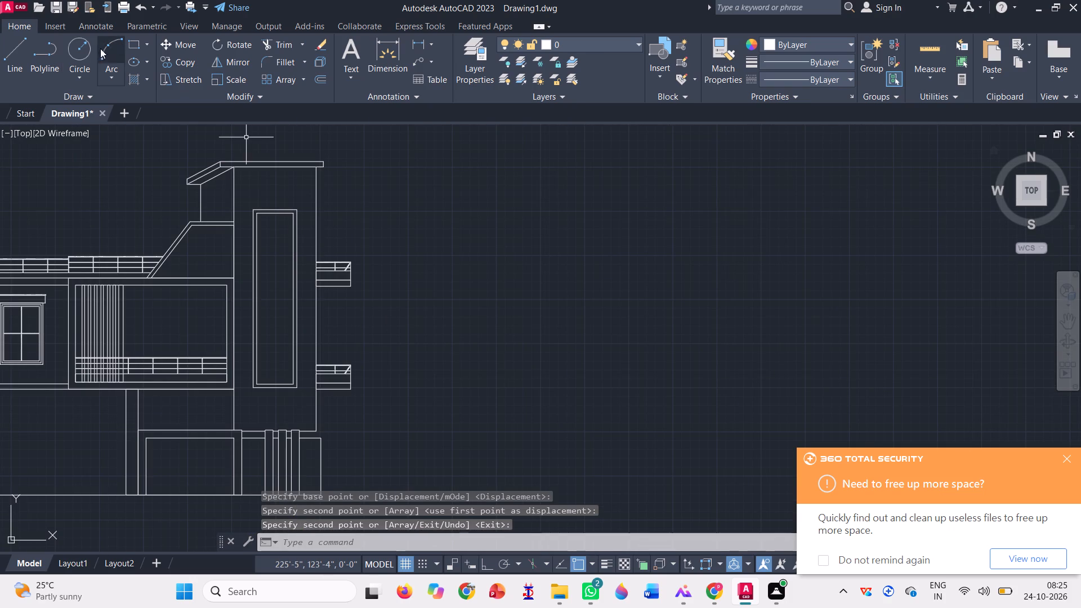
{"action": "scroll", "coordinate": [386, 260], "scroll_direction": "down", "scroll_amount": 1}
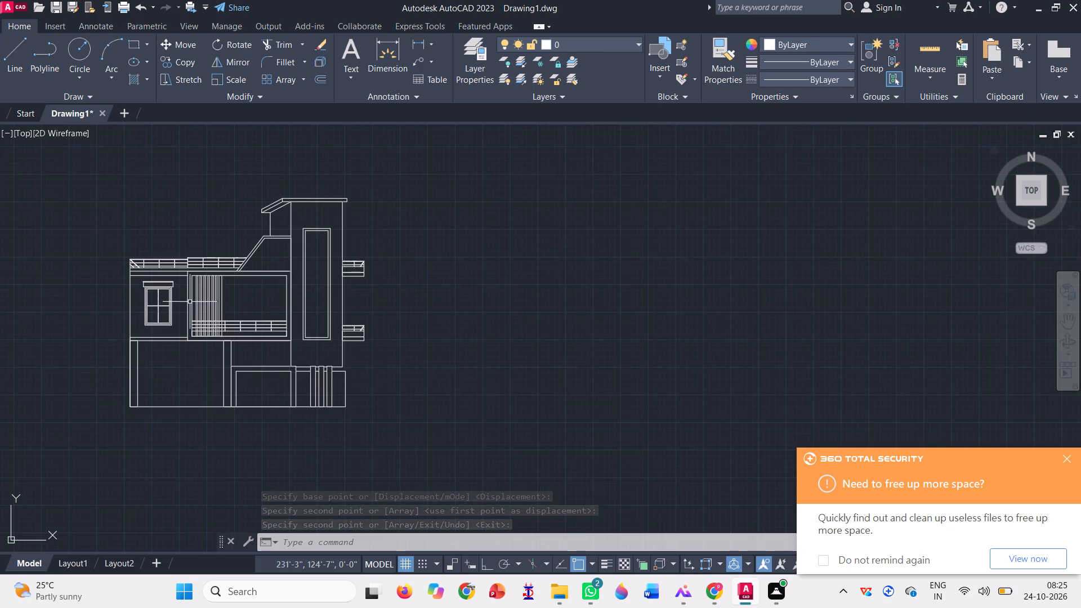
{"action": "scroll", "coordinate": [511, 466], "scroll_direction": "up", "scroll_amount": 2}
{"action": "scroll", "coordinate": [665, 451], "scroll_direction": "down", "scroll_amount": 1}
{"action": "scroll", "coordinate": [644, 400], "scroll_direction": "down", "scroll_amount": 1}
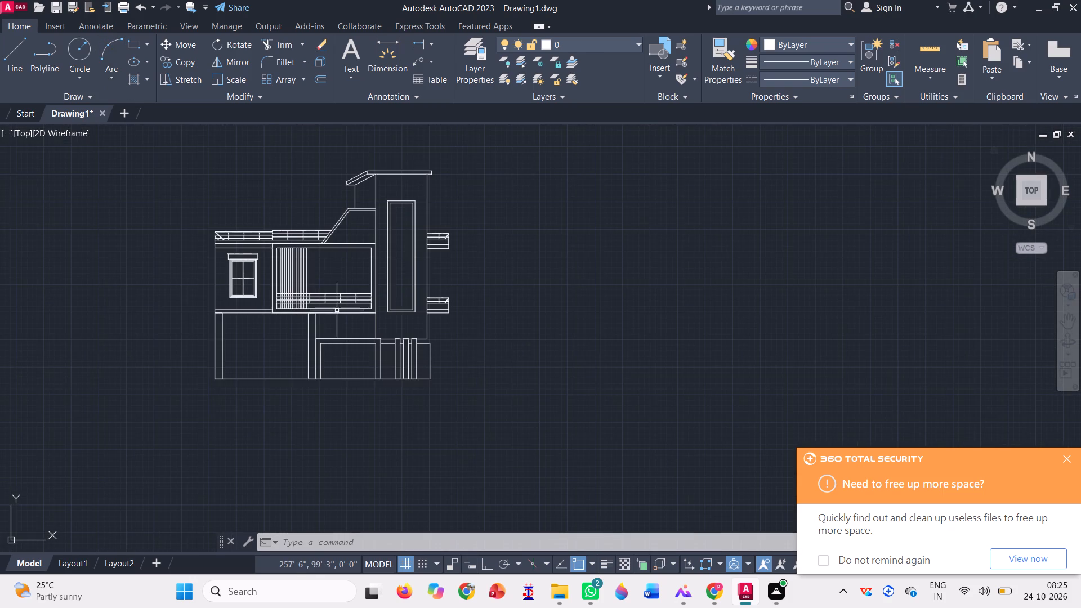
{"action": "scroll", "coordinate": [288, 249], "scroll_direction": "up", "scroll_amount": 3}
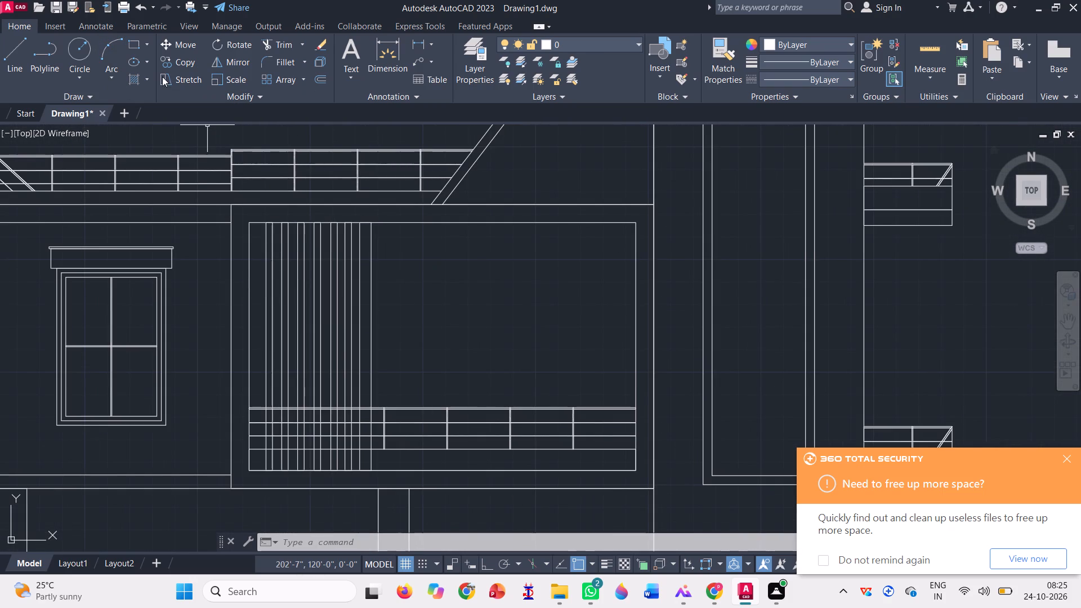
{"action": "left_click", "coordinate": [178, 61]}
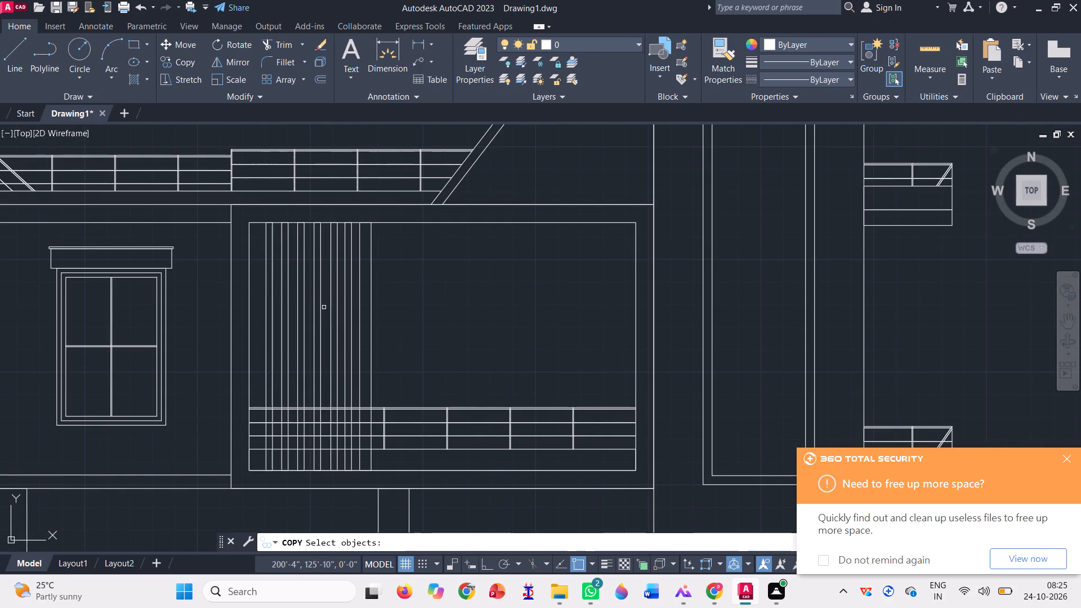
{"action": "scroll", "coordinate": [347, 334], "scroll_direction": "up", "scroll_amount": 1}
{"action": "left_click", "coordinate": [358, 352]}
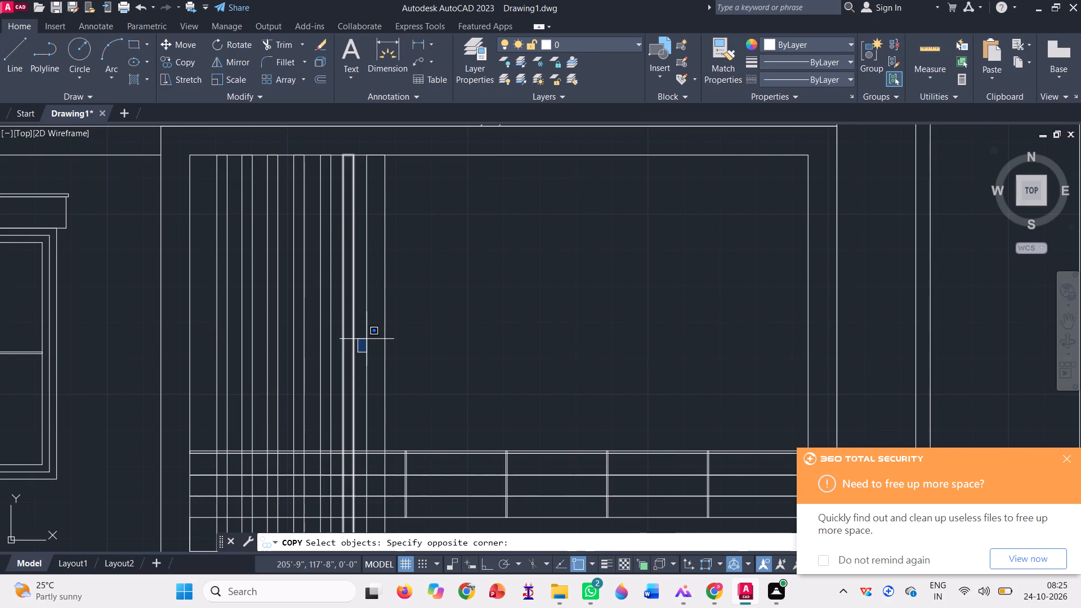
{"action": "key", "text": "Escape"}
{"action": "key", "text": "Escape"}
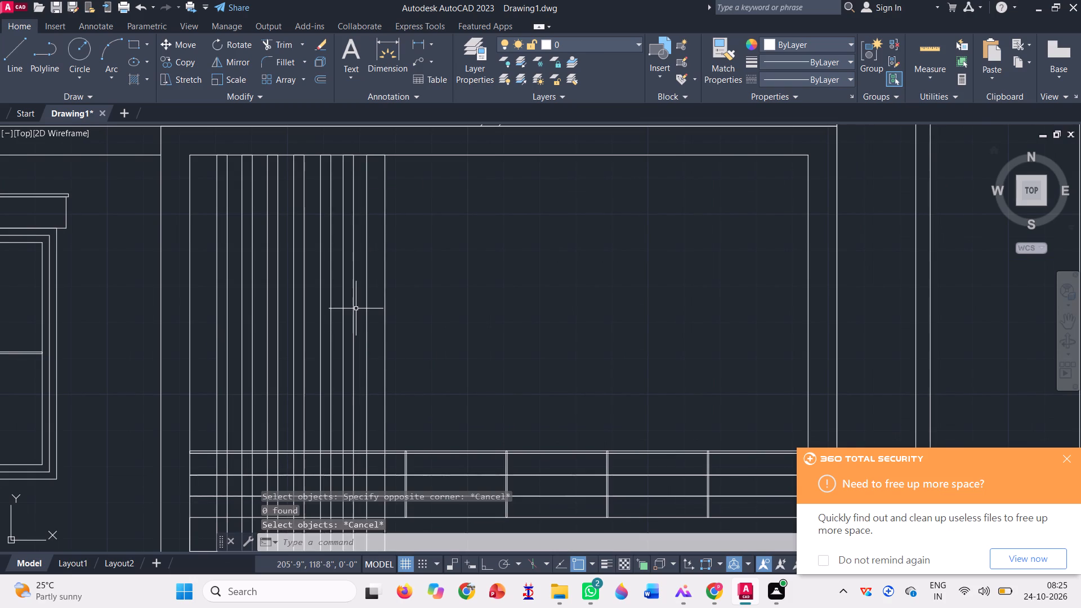
Delete the four narrow slats standing between the second slat and the wide end slat in the upper-floor opening.
{"action": "left_click", "coordinate": [358, 312]}
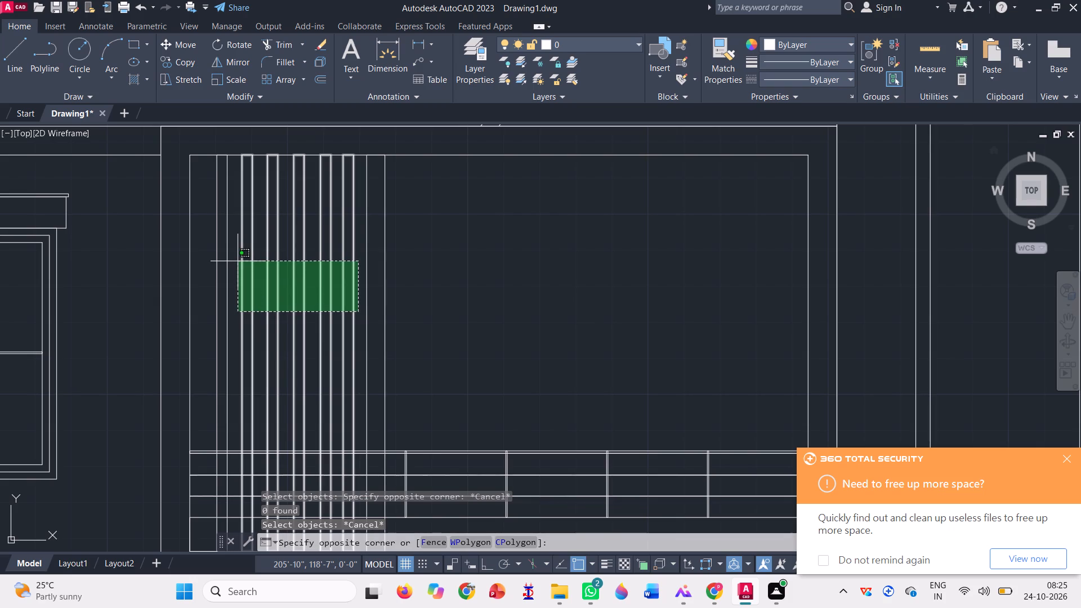
{"action": "left_click", "coordinate": [261, 283]}
{"action": "key", "text": "Delete"}
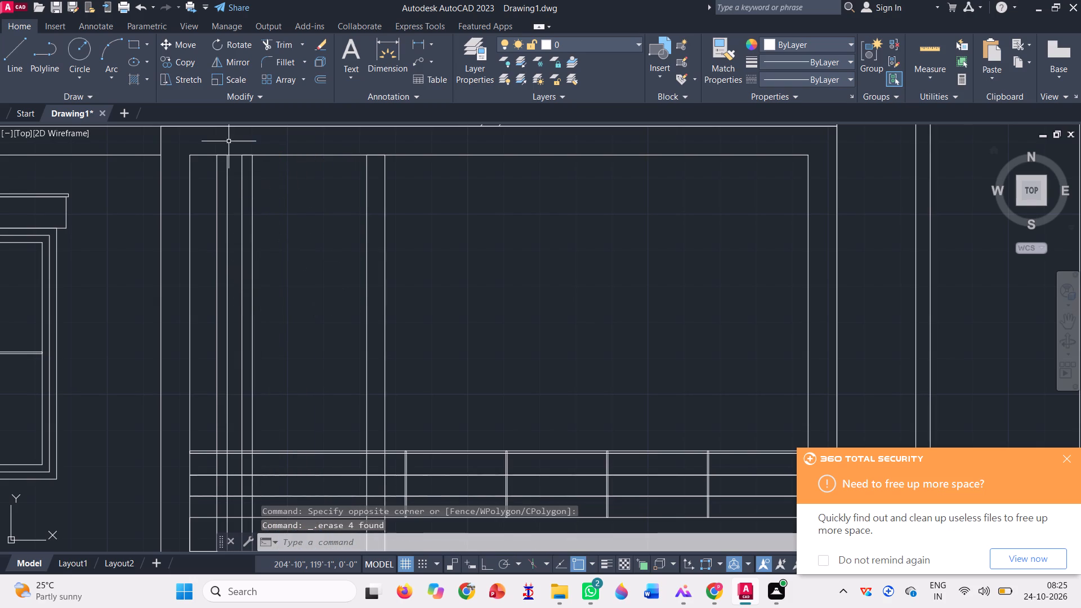
Copy the second slat five times toward the wide end slat, using the spacing between the first two slats' top corners.
{"action": "left_click", "coordinate": [184, 69]}
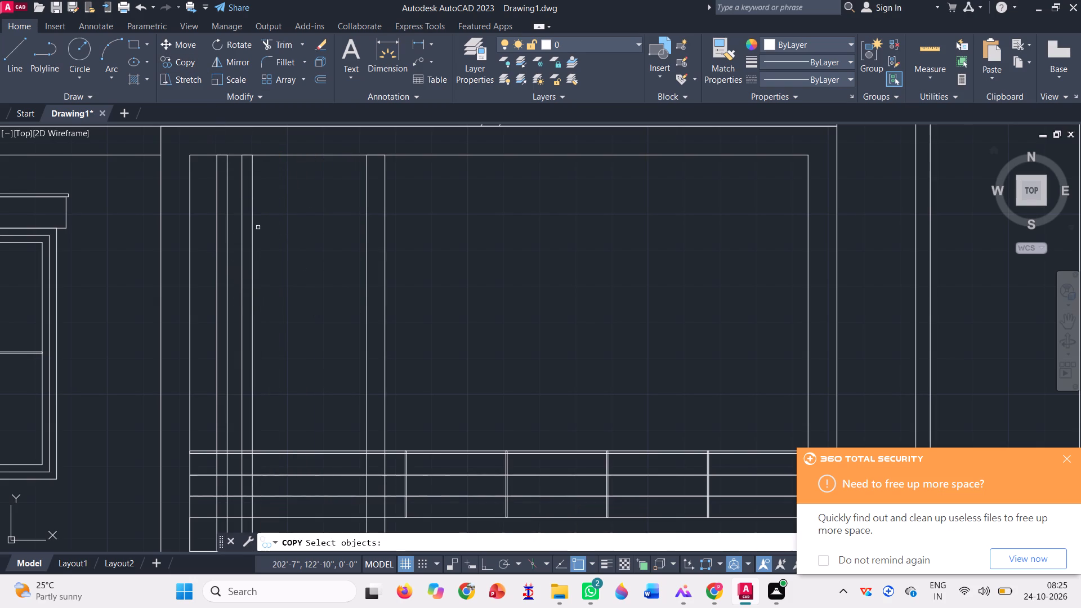
{"action": "left_click", "coordinate": [258, 227]}
{"action": "left_click", "coordinate": [239, 217]}
{"action": "key", "text": "space"}
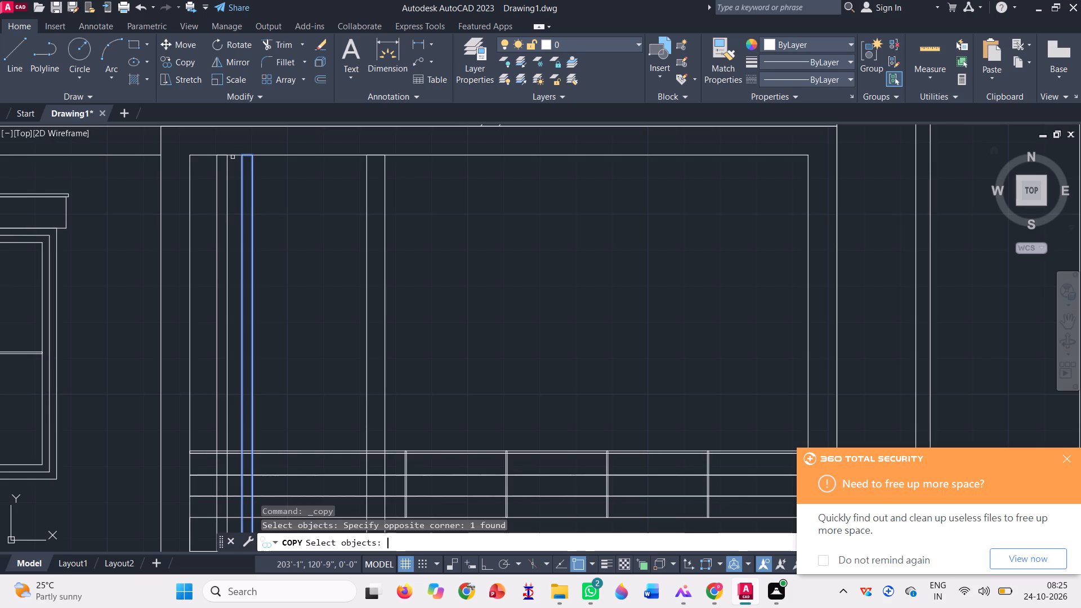
{"action": "left_click", "coordinate": [225, 153]}
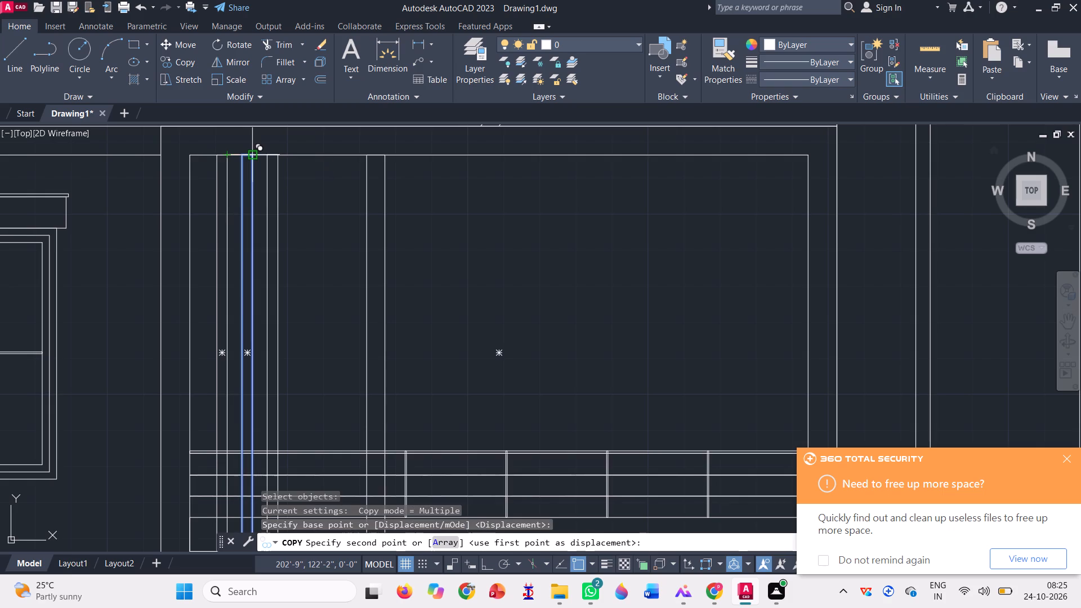
{"action": "left_click", "coordinate": [254, 157]}
{"action": "left_click", "coordinate": [280, 154]}
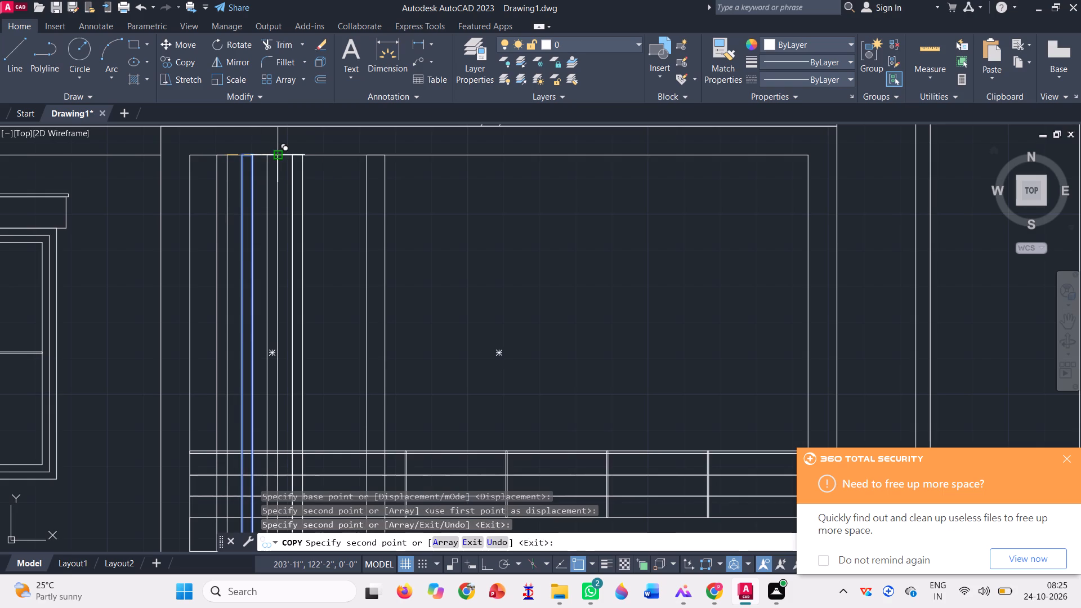
{"action": "left_click", "coordinate": [300, 158]}
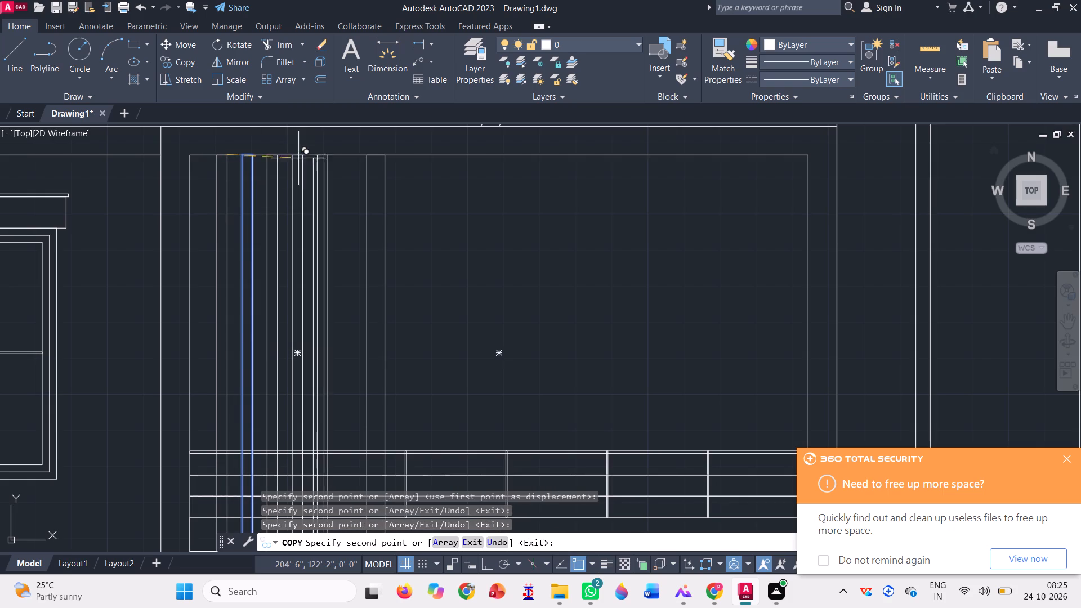
{"action": "left_click", "coordinate": [327, 156]}
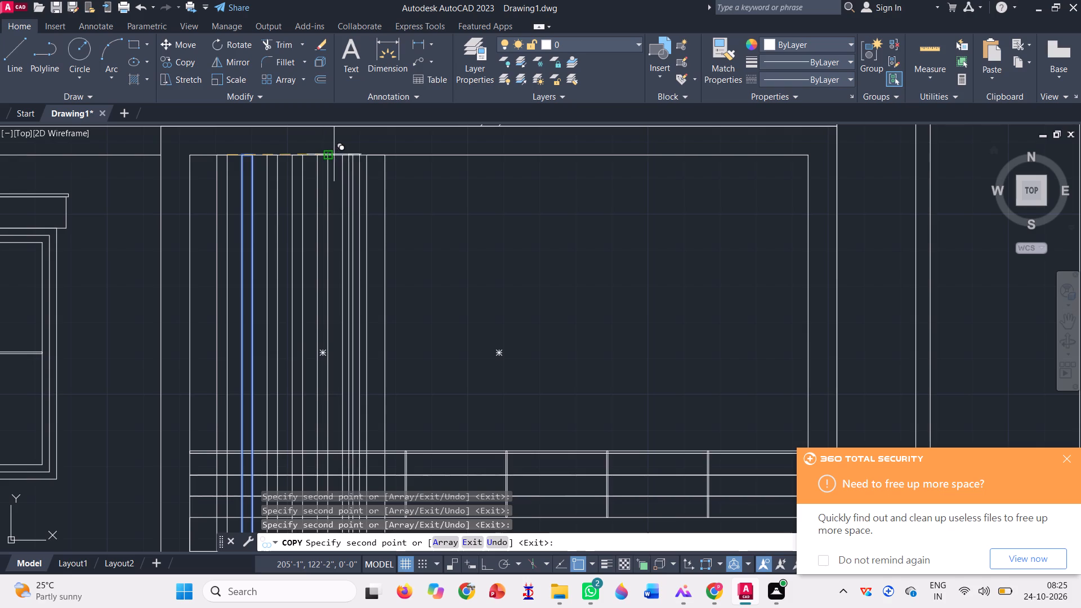
{"action": "left_click", "coordinate": [355, 151]}
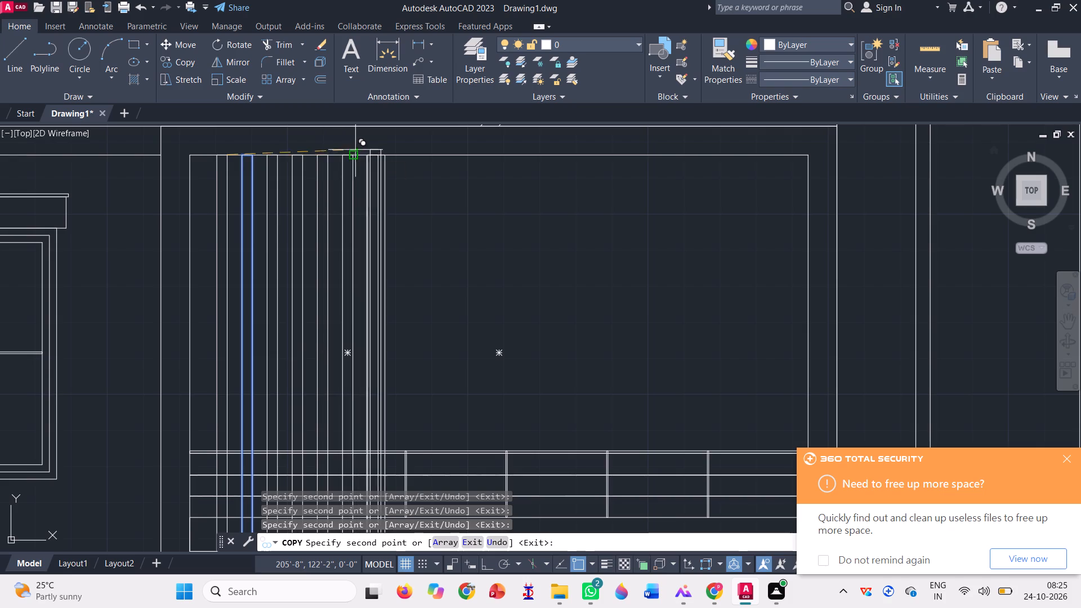
{"action": "scroll", "coordinate": [358, 218], "scroll_direction": "up", "scroll_amount": 3}
{"action": "scroll", "coordinate": [305, 275], "scroll_direction": "down", "scroll_amount": 2}
{"action": "key", "text": "Escape"}
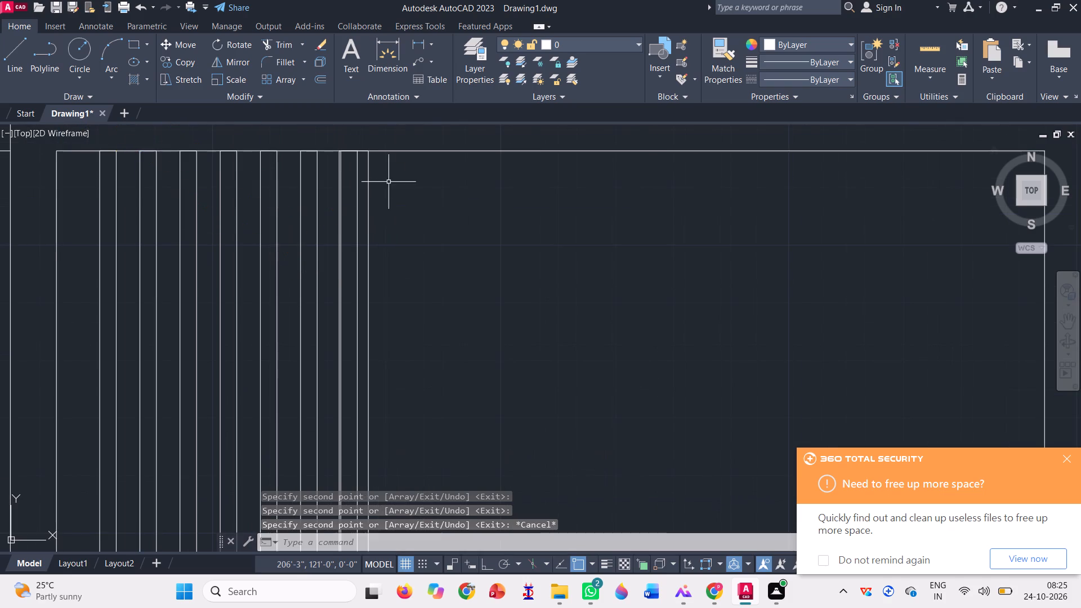
Move the wide end slat so its top inner corner meets the matching corner of the last copied narrow slat.
{"action": "scroll", "coordinate": [378, 144], "scroll_direction": "up", "scroll_amount": 3}
{"action": "left_click", "coordinate": [340, 230]}
{"action": "left_click", "coordinate": [311, 217]}
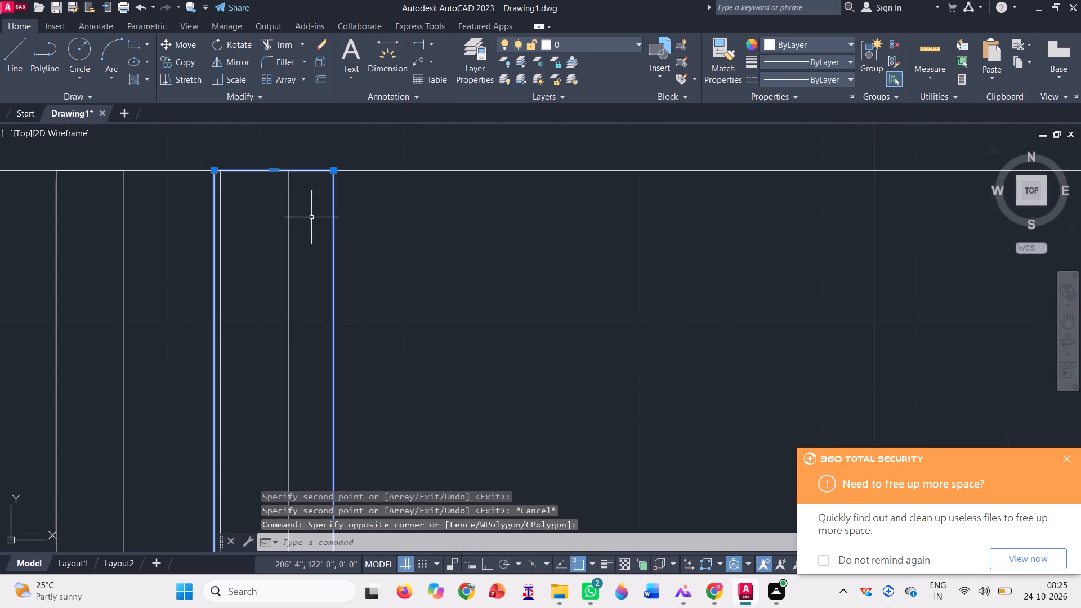
{"action": "type", "text": "m"}
{"action": "key", "text": "space"}
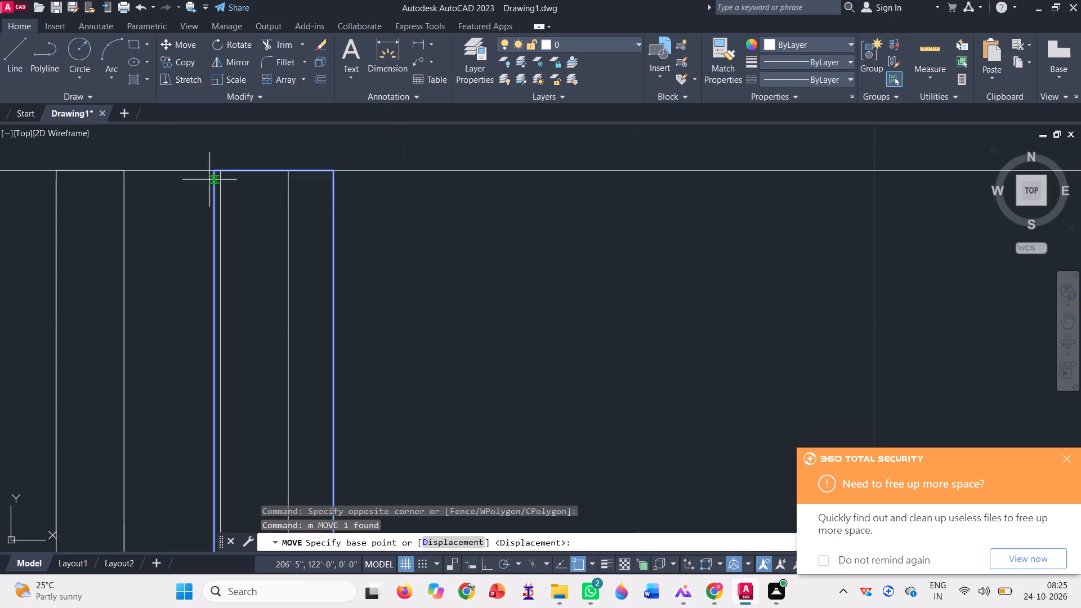
{"action": "scroll", "coordinate": [213, 175], "scroll_direction": "up", "scroll_amount": 2}
{"action": "left_click", "coordinate": [216, 163]}
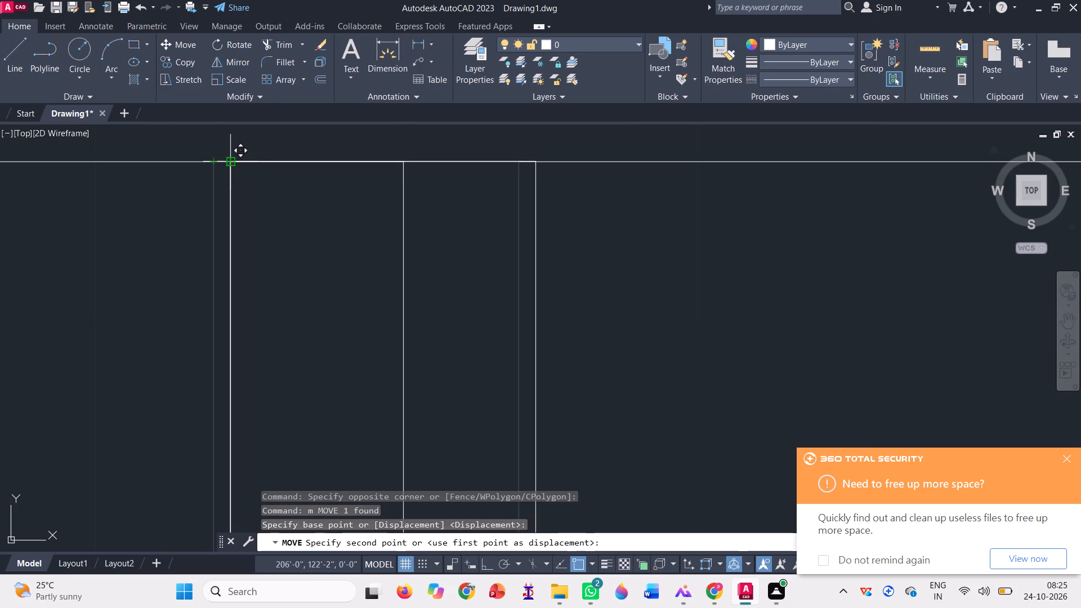
{"action": "left_click", "coordinate": [234, 166]}
Delete the narrow slat overlapping the moved wide end slat.
{"action": "scroll", "coordinate": [239, 173], "scroll_direction": "down", "scroll_amount": 1}
{"action": "left_click", "coordinate": [339, 249]}
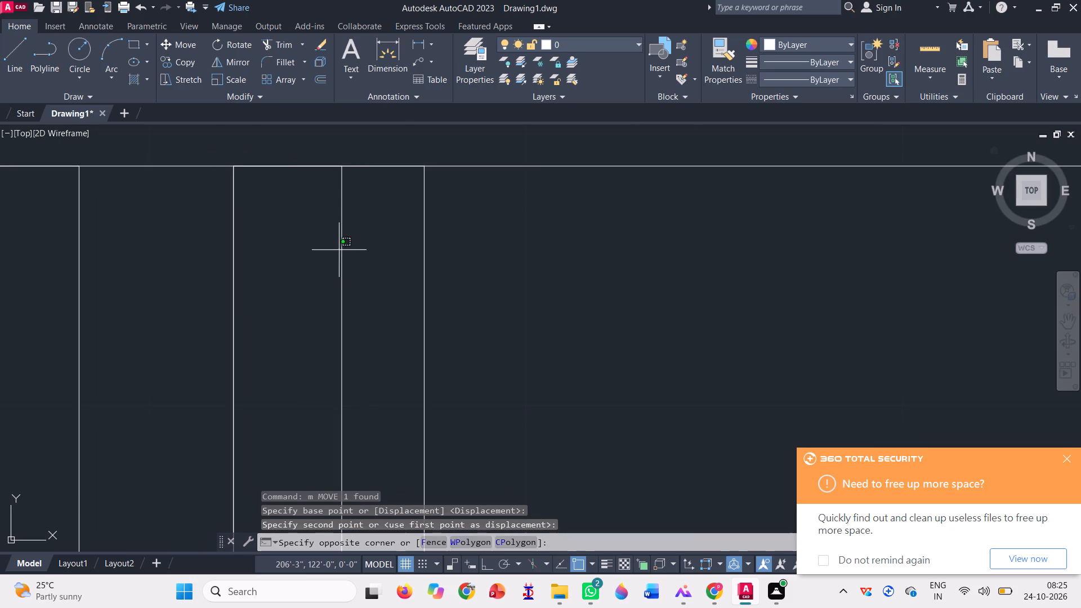
{"action": "left_click", "coordinate": [358, 266]}
{"action": "left_click", "coordinate": [356, 274]}
{"action": "left_click", "coordinate": [336, 246]}
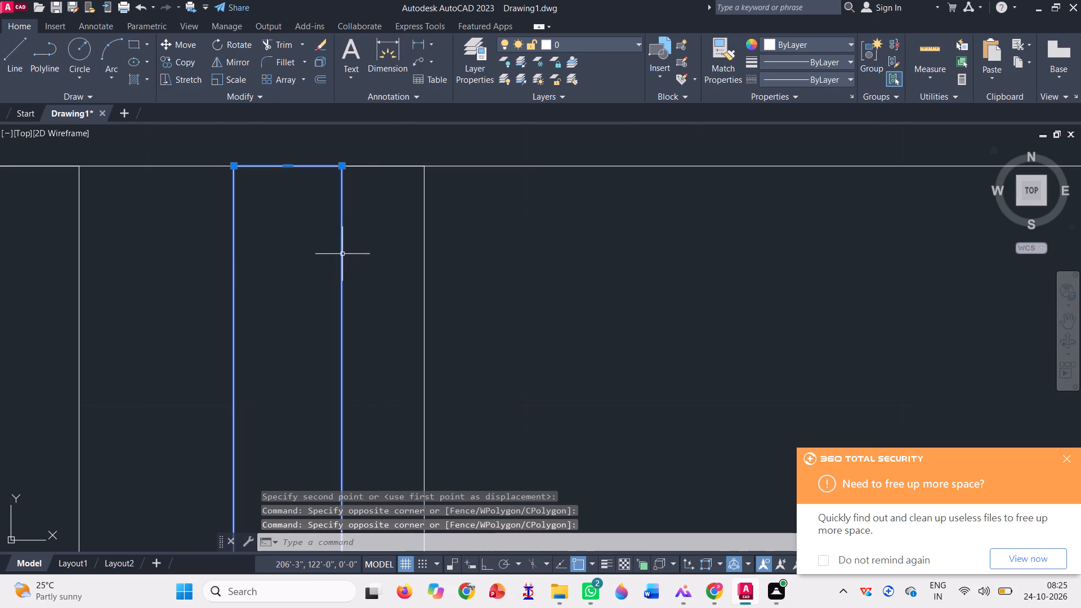
{"action": "key", "text": "Delete"}
Copy the first narrow slat from its top corner to just outside the tower's outer wall, directly below the upper projection.
{"action": "scroll", "coordinate": [342, 255], "scroll_direction": "down", "scroll_amount": 7}
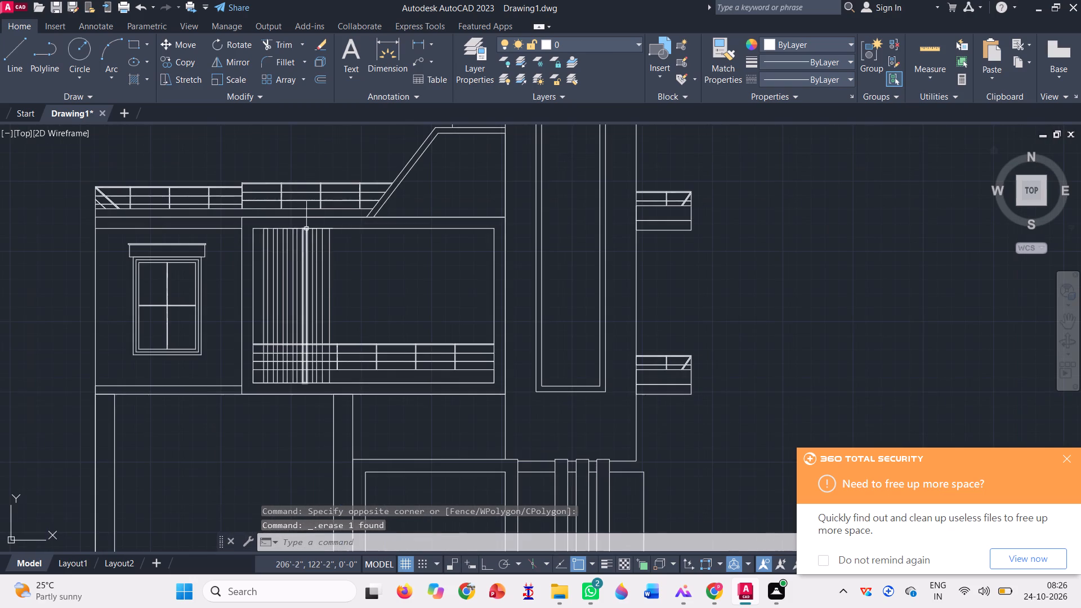
{"action": "scroll", "coordinate": [729, 348], "scroll_direction": "up", "scroll_amount": 1}
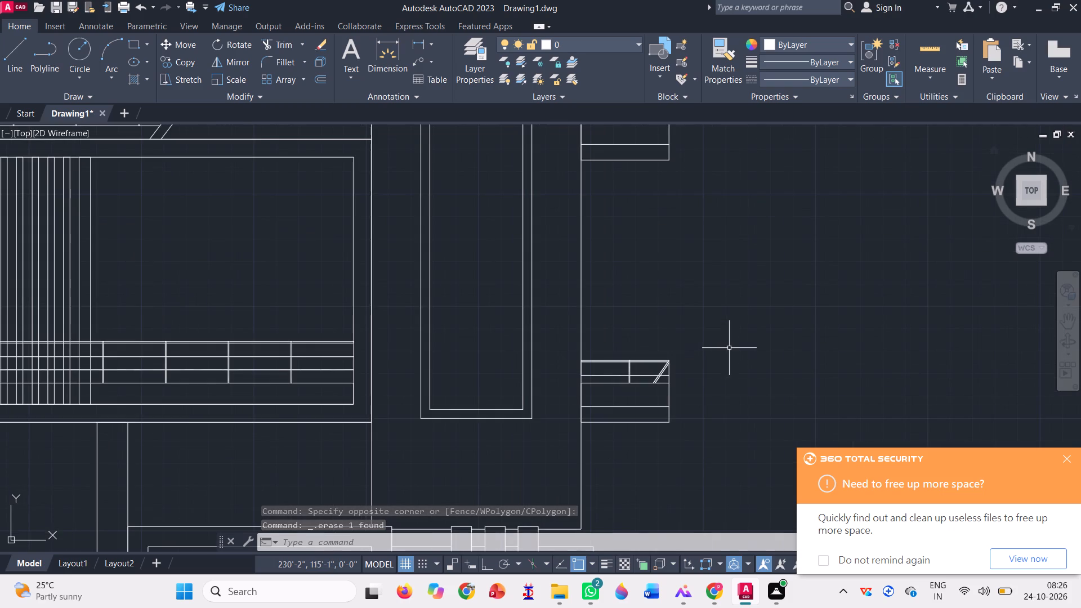
{"action": "scroll", "coordinate": [405, 294], "scroll_direction": "down", "scroll_amount": 1}
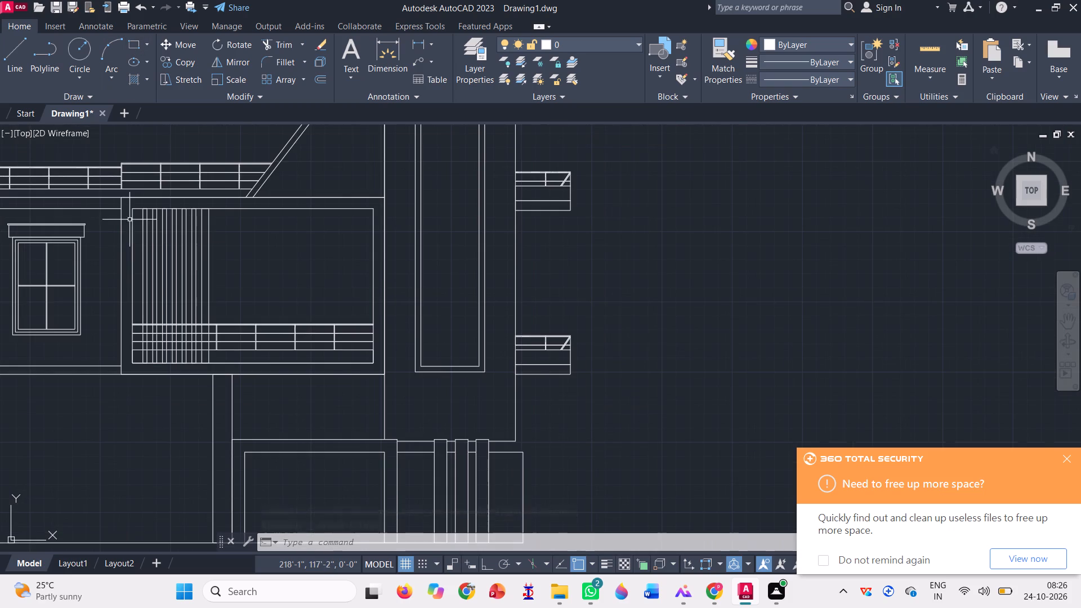
{"action": "type", "text": "co"}
{"action": "key", "text": "space"}
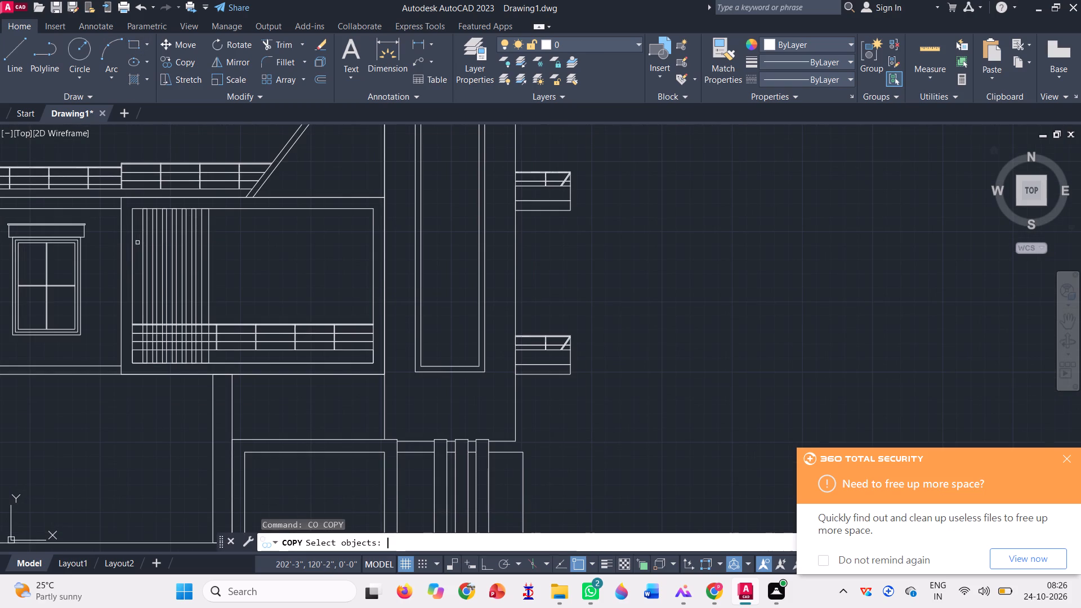
{"action": "left_click", "coordinate": [145, 243]}
{"action": "key", "text": "space"}
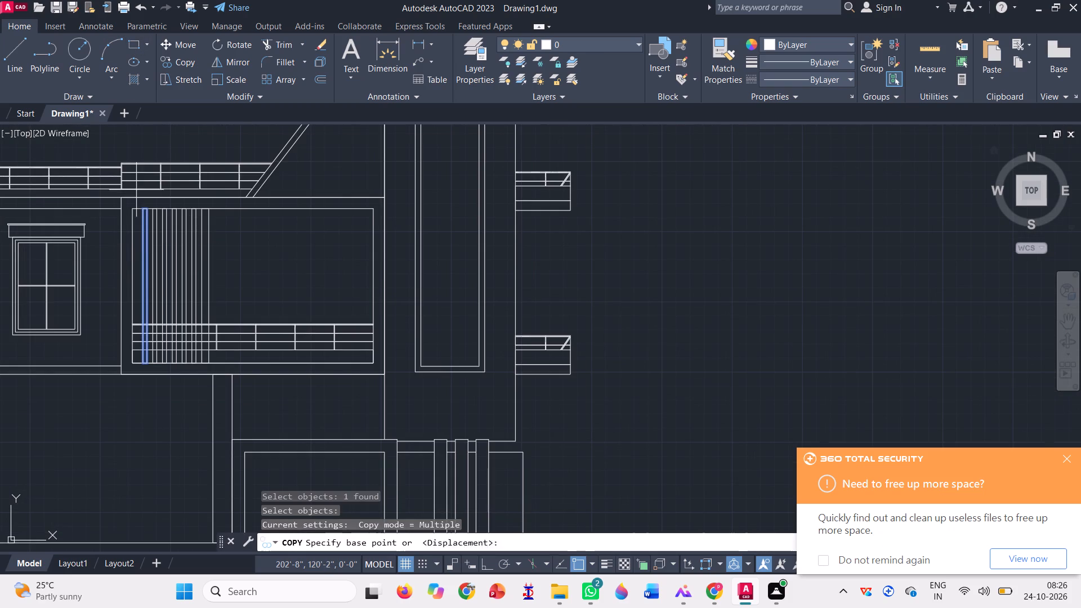
{"action": "scroll", "coordinate": [136, 182], "scroll_direction": "up", "scroll_amount": 3}
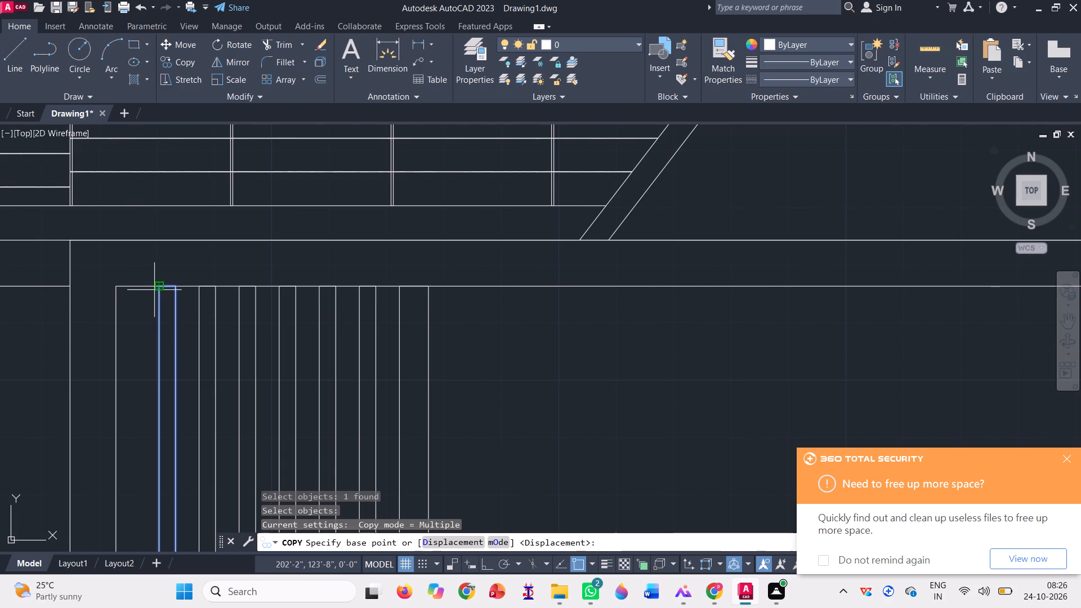
{"action": "left_click", "coordinate": [159, 287]}
{"action": "scroll", "coordinate": [158, 286], "scroll_direction": "down", "scroll_amount": 3}
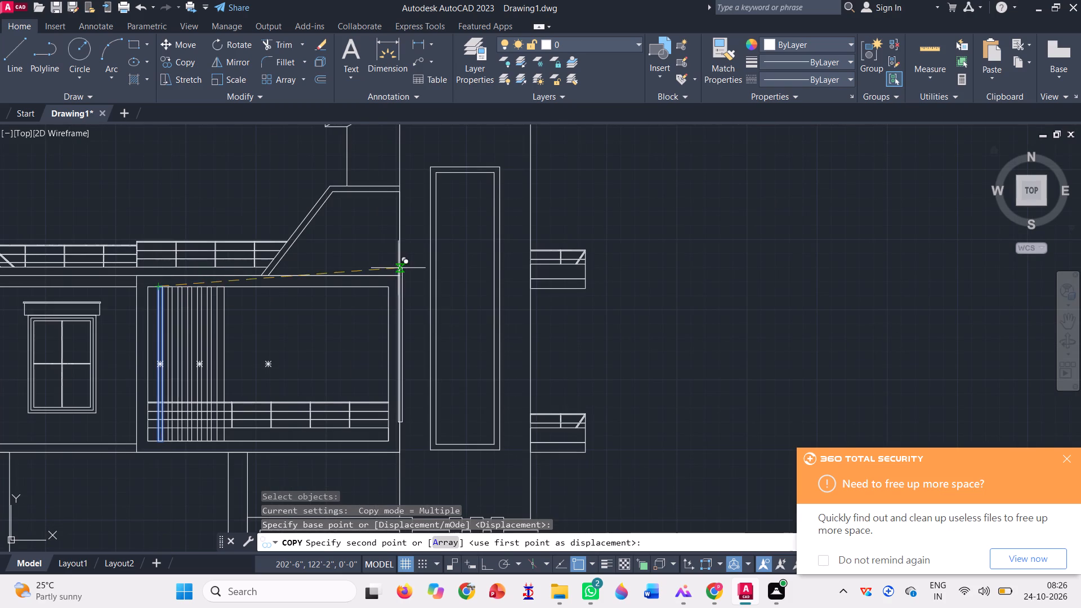
{"action": "scroll", "coordinate": [533, 294], "scroll_direction": "up", "scroll_amount": 3}
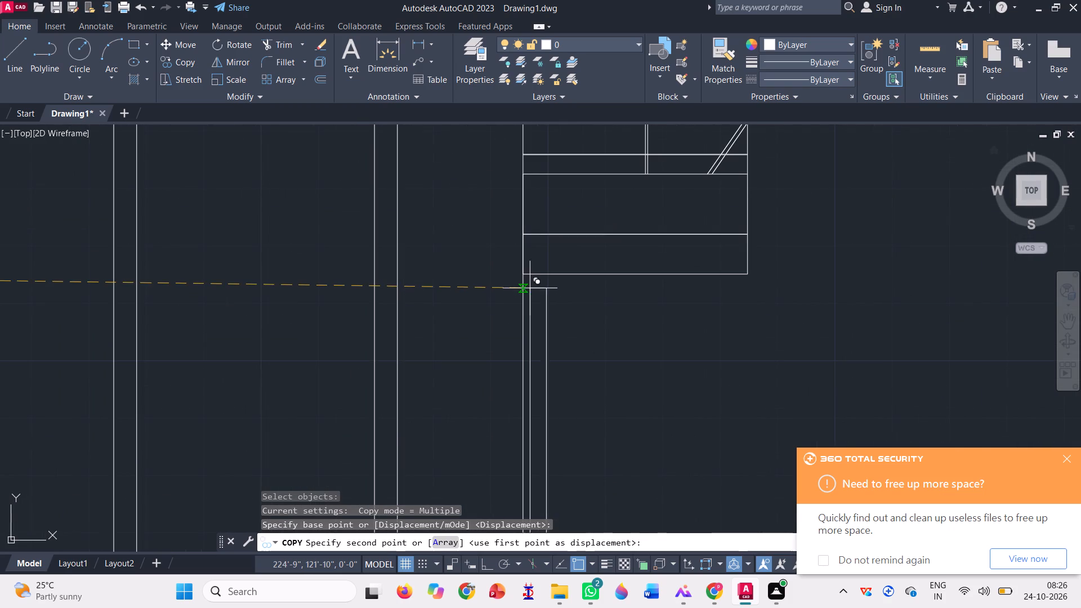
{"action": "scroll", "coordinate": [528, 272], "scroll_direction": "up", "scroll_amount": 3}
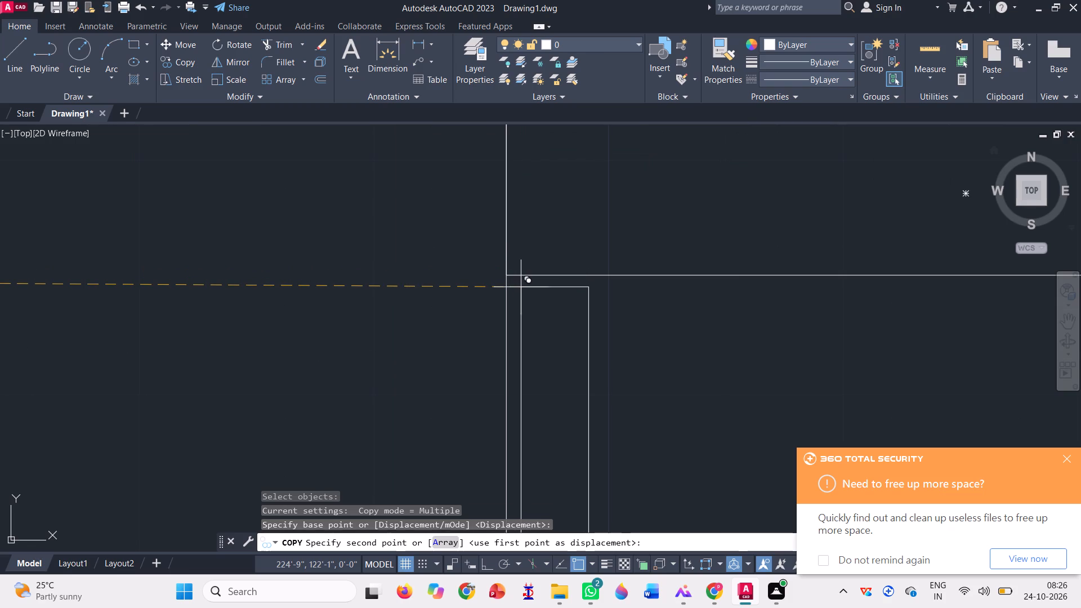
{"action": "left_click", "coordinate": [521, 287]}
{"action": "scroll", "coordinate": [338, 280], "scroll_direction": "down", "scroll_amount": 4}
{"action": "key", "text": "Escape"}
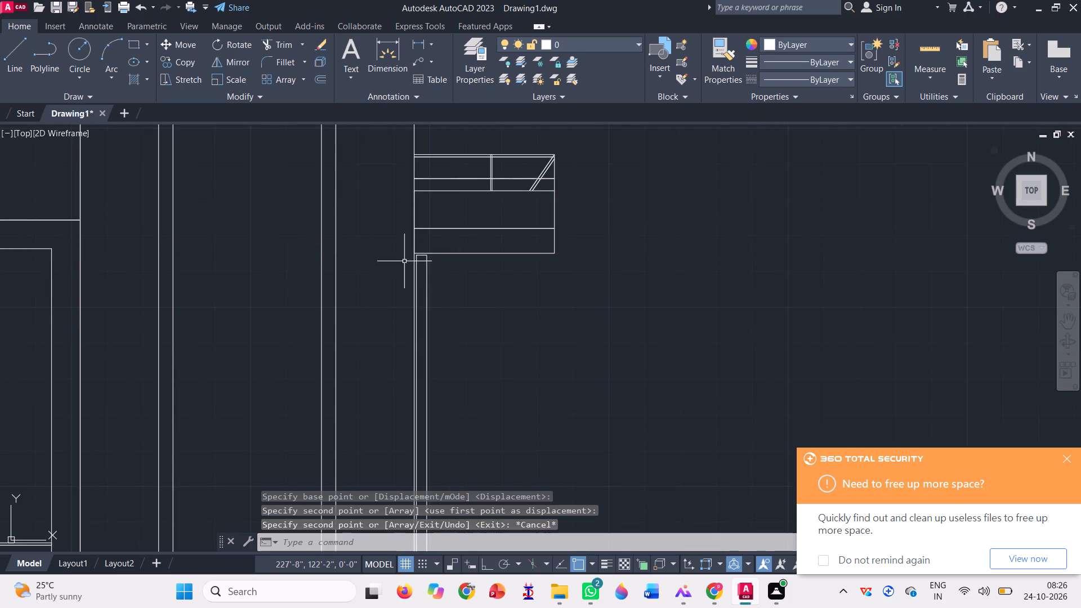
Draw a horizontal line from the tower's outer wall, level with the copied slat's top, to just short of the upper projection's outer edge.
{"action": "key", "text": "l"}
{"action": "key", "text": "Return"}
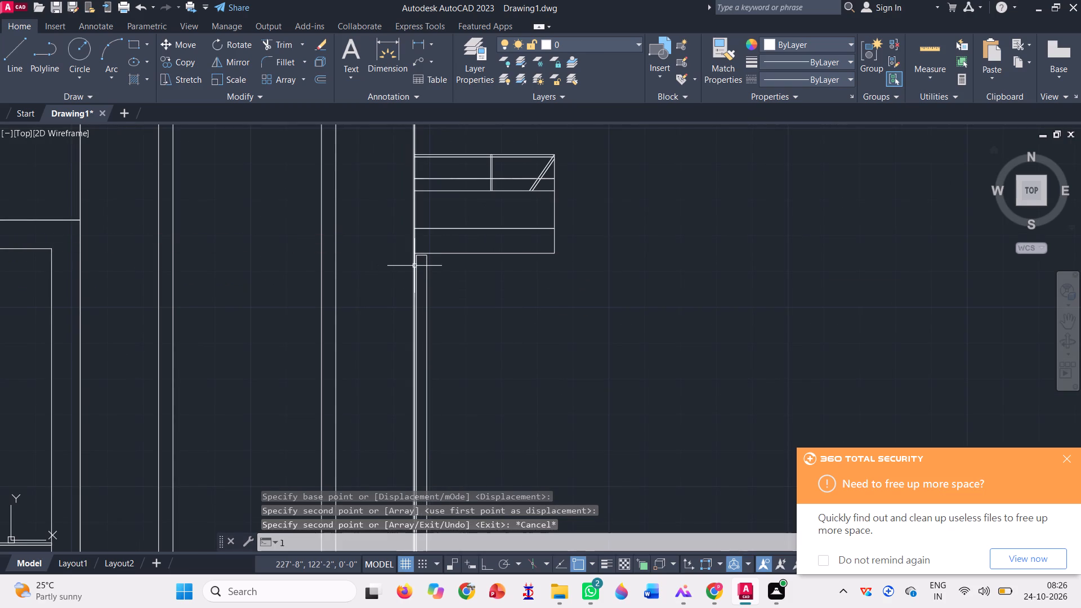
{"action": "scroll", "coordinate": [530, 275], "scroll_direction": "up", "scroll_amount": 2}
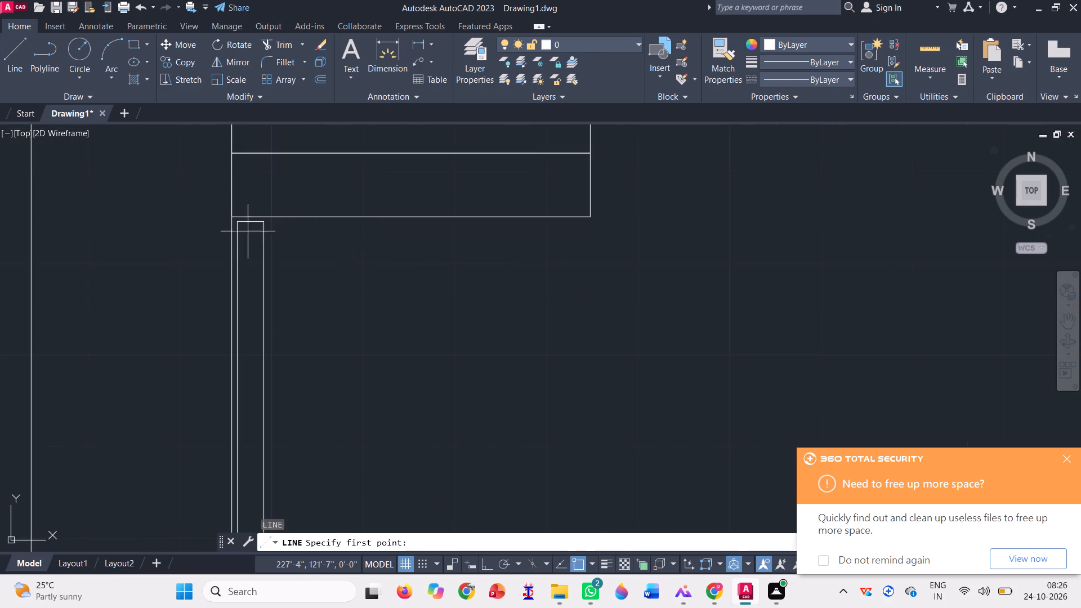
{"action": "scroll", "coordinate": [238, 226], "scroll_direction": "up", "scroll_amount": 4}
{"action": "left_click", "coordinate": [185, 196]}
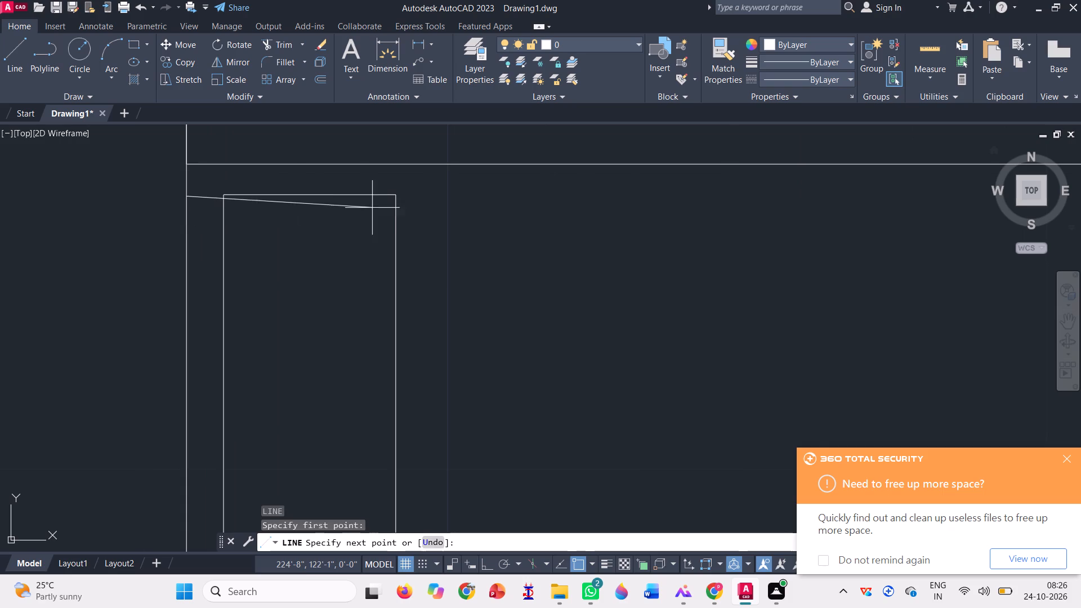
{"action": "scroll", "coordinate": [439, 226], "scroll_direction": "down", "scroll_amount": 2}
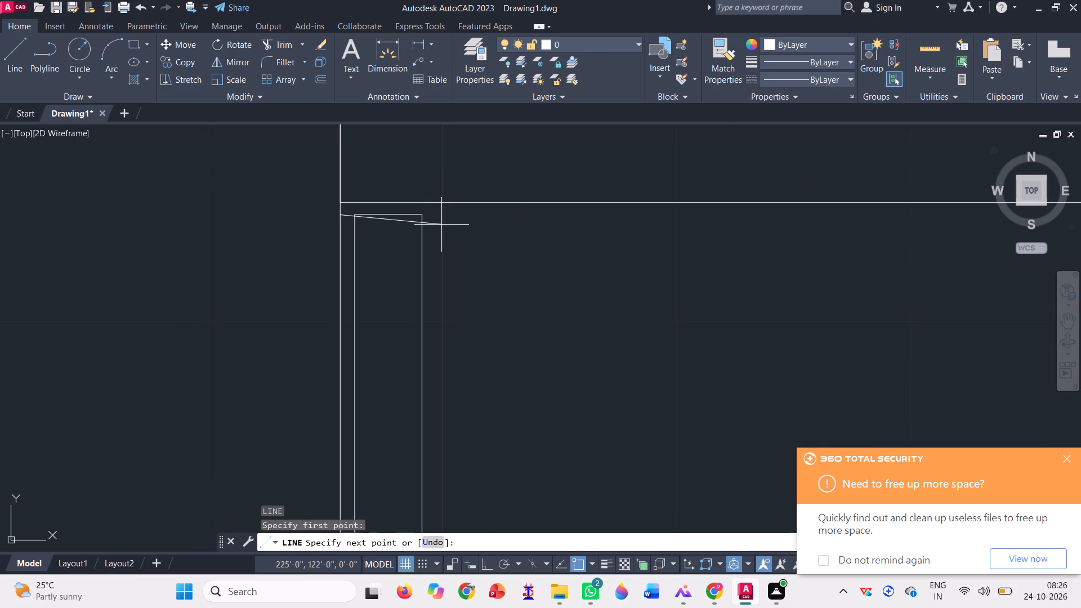
{"action": "key", "text": "F8"}
{"action": "scroll", "coordinate": [441, 225], "scroll_direction": "down", "scroll_amount": 2}
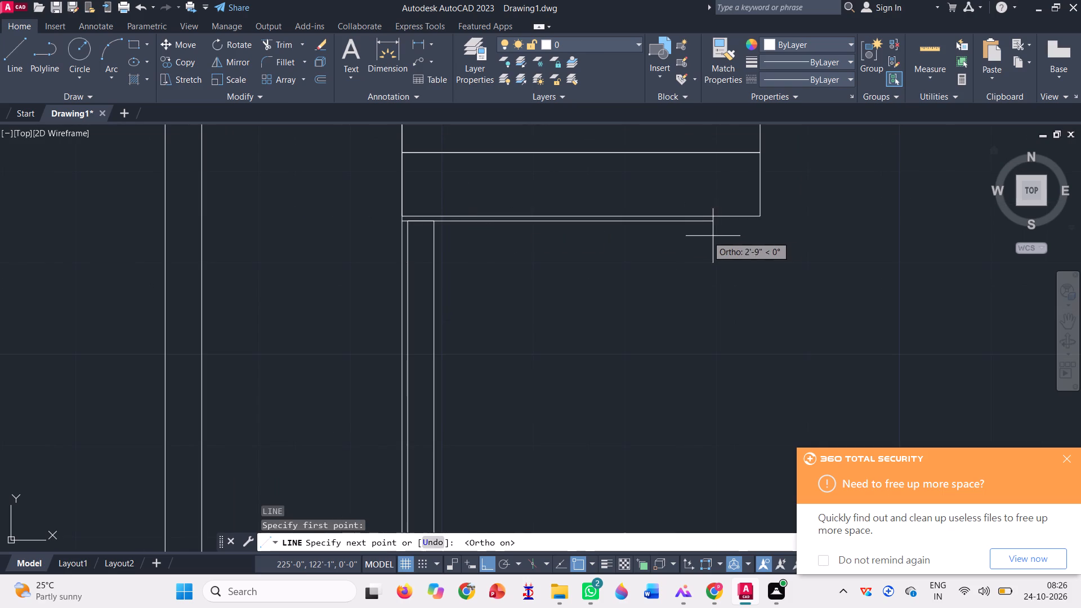
{"action": "scroll", "coordinate": [738, 230], "scroll_direction": "up", "scroll_amount": 2}
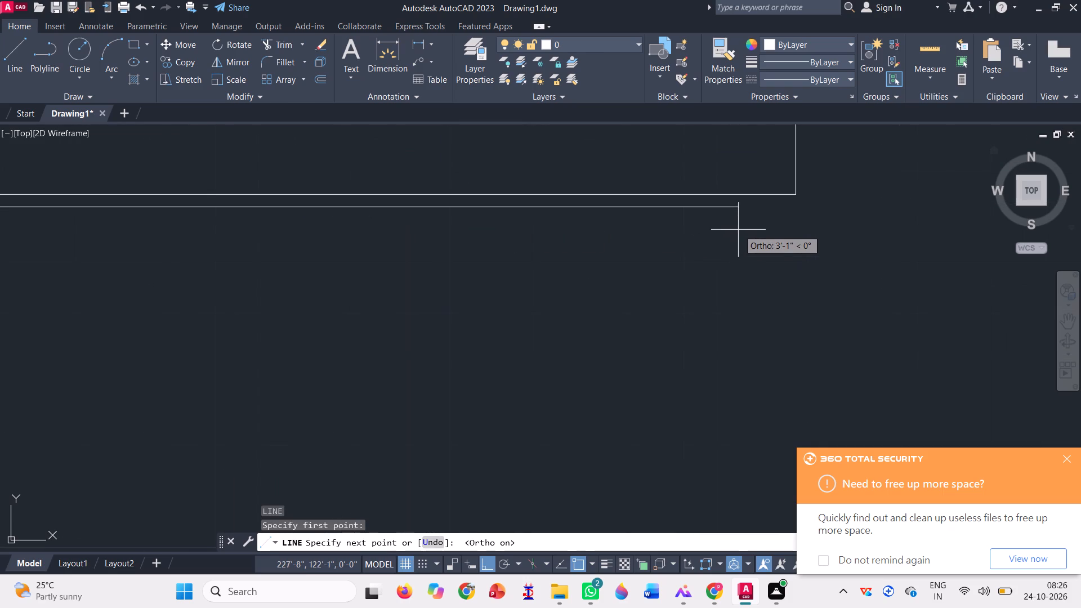
{"action": "left_click", "coordinate": [782, 213]}
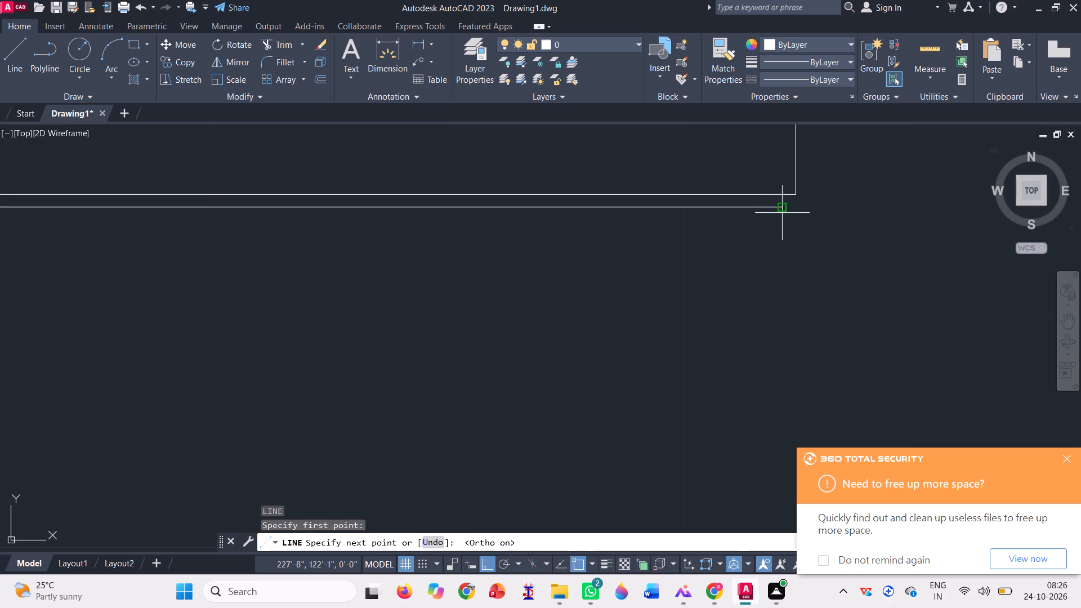
Continue from the horizontal line's outer end with a gently sloping line down toward the slat, stopping short of it.
{"action": "scroll", "coordinate": [712, 248], "scroll_direction": "down", "scroll_amount": 2}
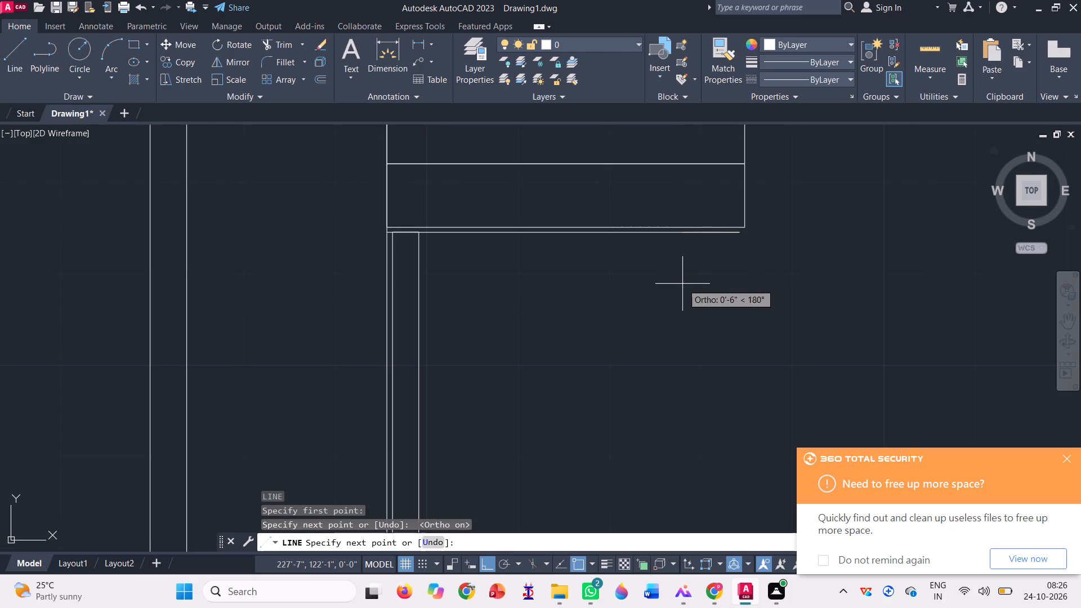
{"action": "key", "text": "F8"}
{"action": "scroll", "coordinate": [684, 283], "scroll_direction": "down", "scroll_amount": 1}
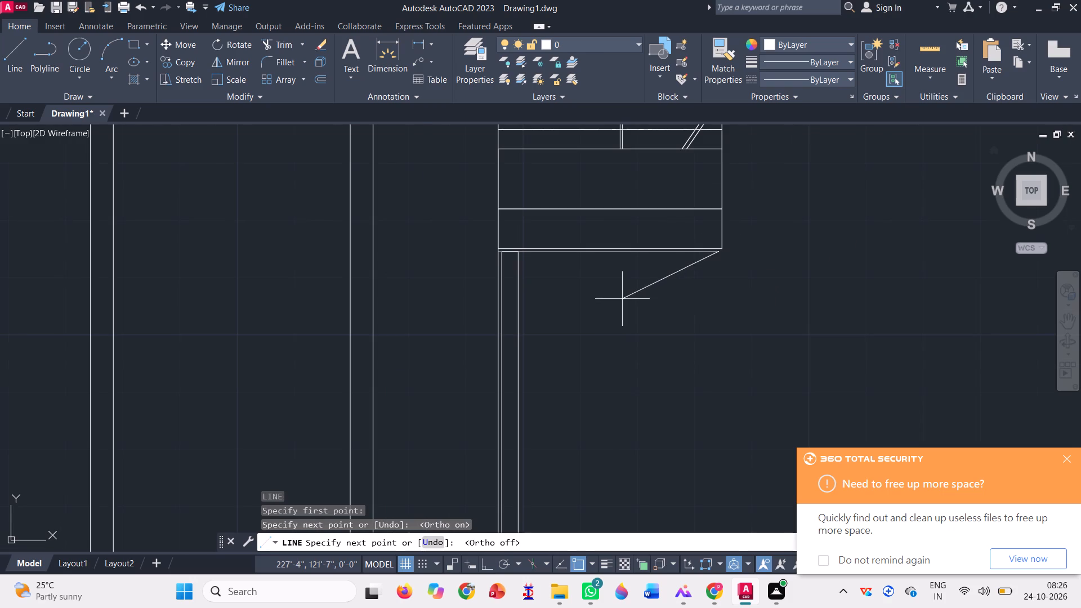
{"action": "scroll", "coordinate": [622, 299], "scroll_direction": "down", "scroll_amount": 2}
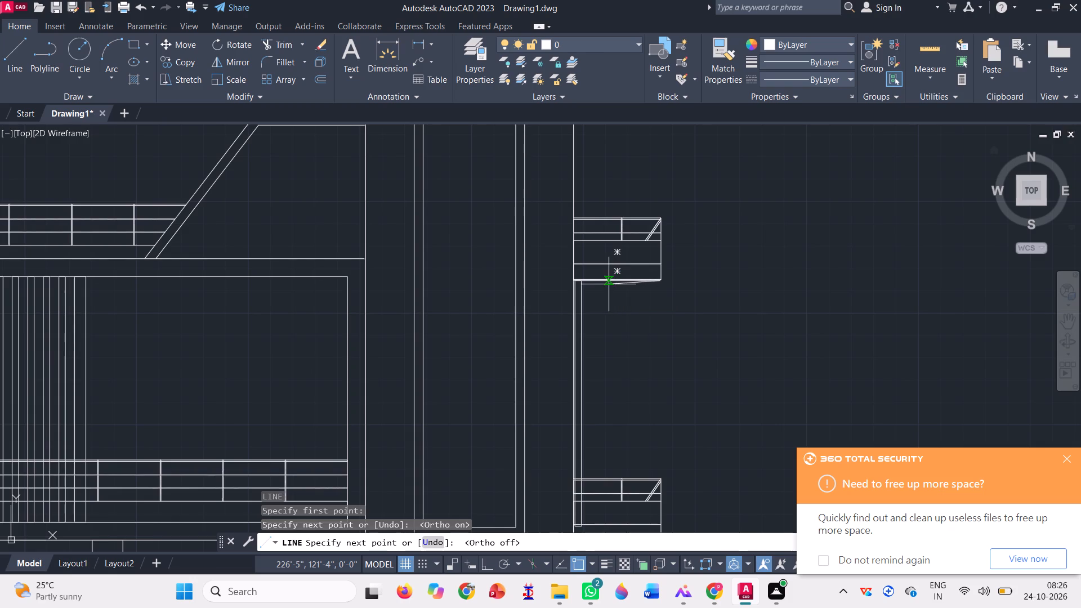
{"action": "scroll", "coordinate": [602, 284], "scroll_direction": "up", "scroll_amount": 3}
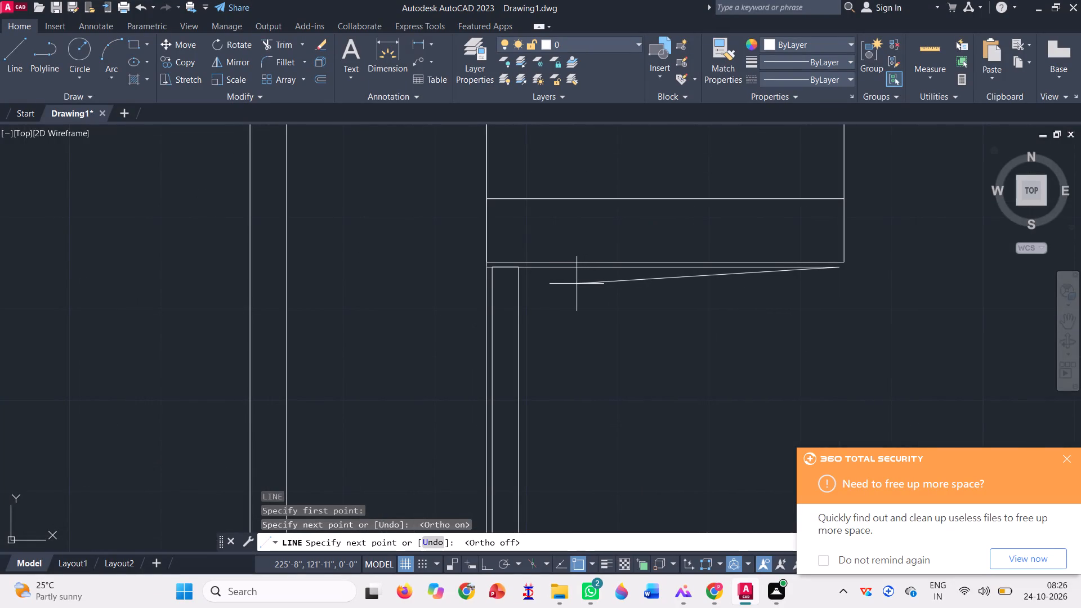
{"action": "left_click", "coordinate": [573, 284]}
{"action": "key", "text": "Escape"}
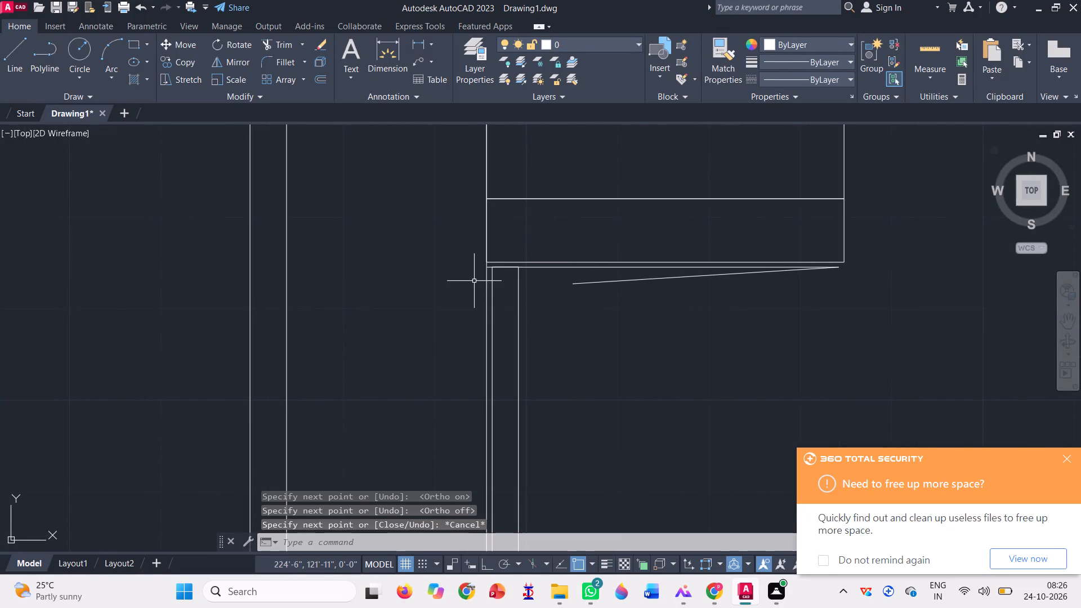
Draw a short vertical line from the upper projection's bottom outer corner down to the level of the horizontal line.
{"action": "scroll", "coordinate": [474, 281], "scroll_direction": "down", "scroll_amount": 1}
{"action": "scroll", "coordinate": [720, 263], "scroll_direction": "up", "scroll_amount": 3}
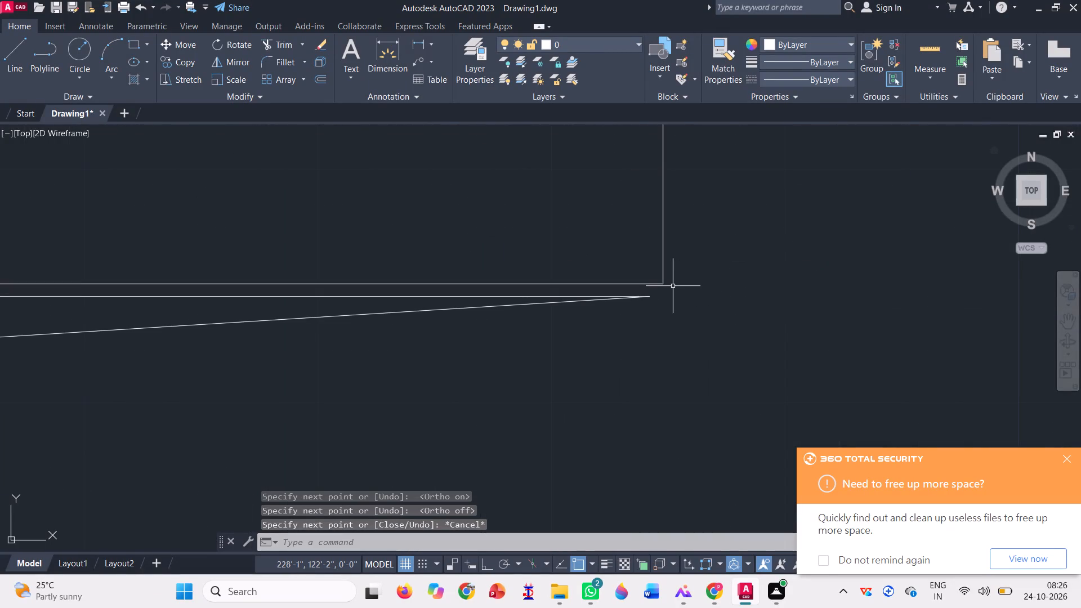
{"action": "key", "text": "l"}
{"action": "key", "text": "Return"}
{"action": "scroll", "coordinate": [664, 287], "scroll_direction": "up", "scroll_amount": 3}
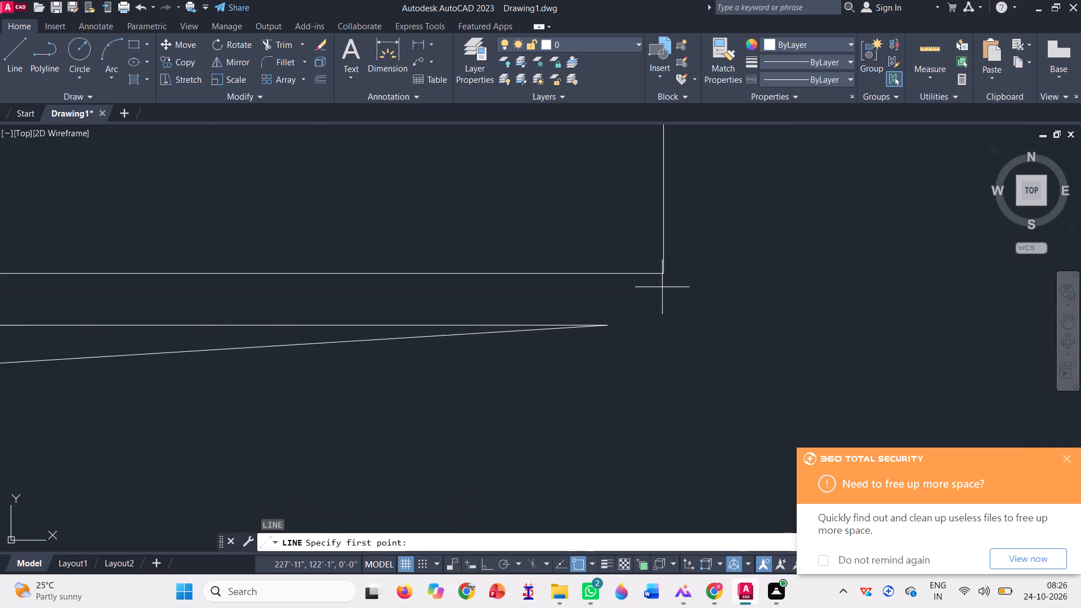
{"action": "left_click", "coordinate": [665, 273]}
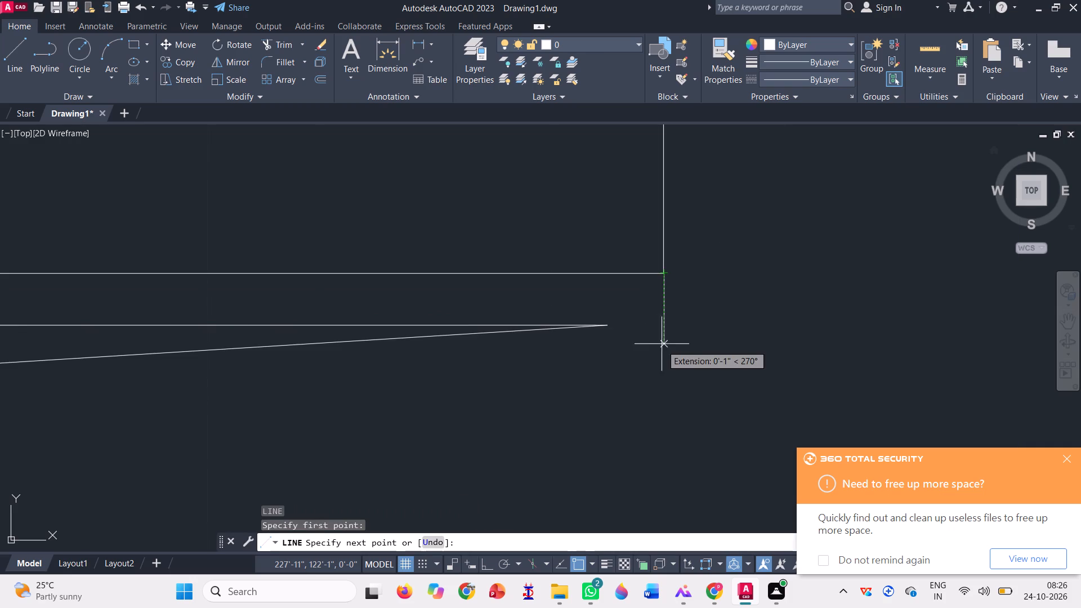
{"action": "left_click", "coordinate": [664, 325]}
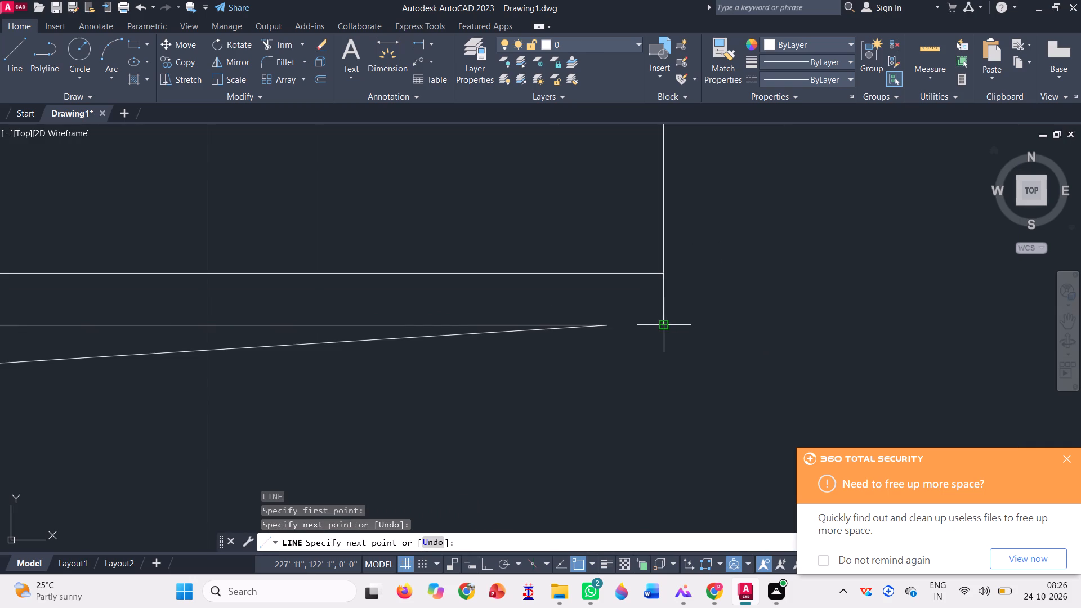
{"action": "scroll", "coordinate": [658, 301], "scroll_direction": "down", "scroll_amount": 2}
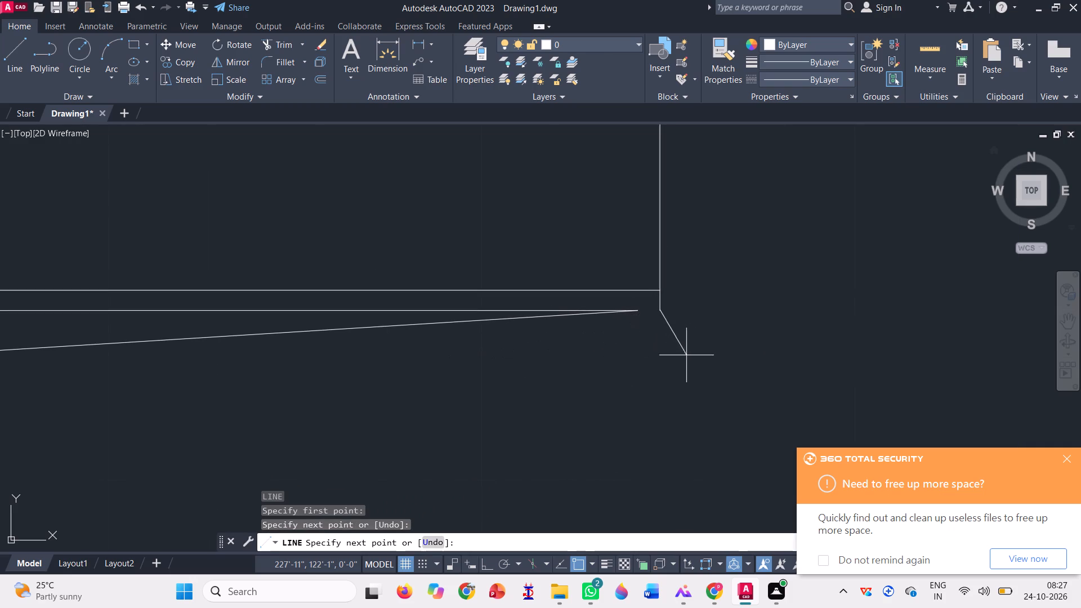
{"action": "key", "text": "Escape"}
{"action": "scroll", "coordinate": [651, 310], "scroll_direction": "down", "scroll_amount": 1}
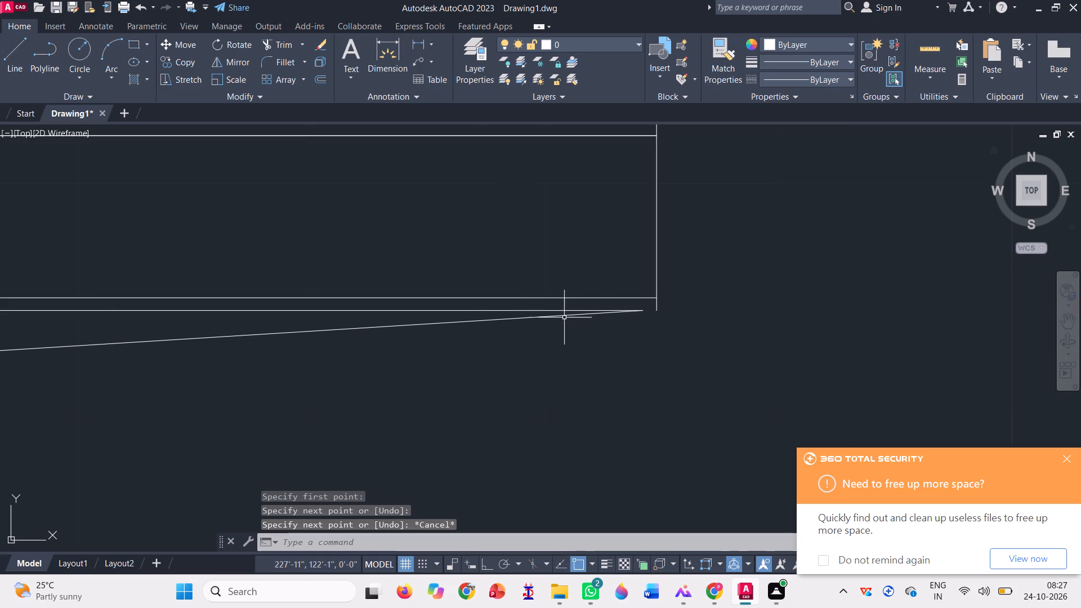
Copy the sloping line from its outer end to a point slightly below the short vertical line, aligned with the projection's outer edge.
{"action": "type", "text": "co"}
{"action": "key", "text": "Return"}
{"action": "left_click", "coordinate": [517, 319]}
{"action": "key", "text": "space"}
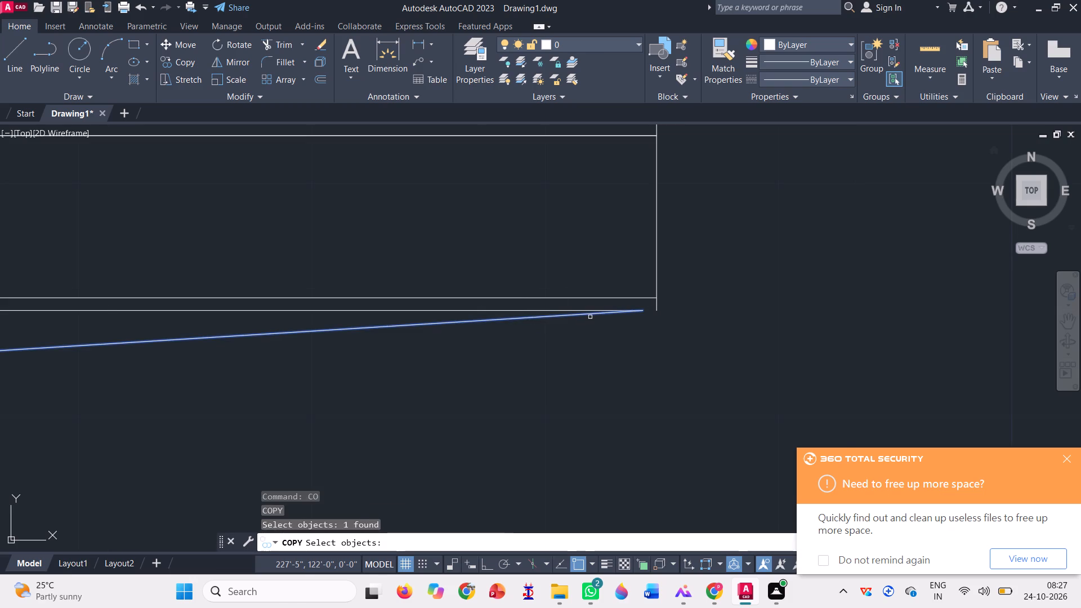
{"action": "left_click", "coordinate": [644, 312]}
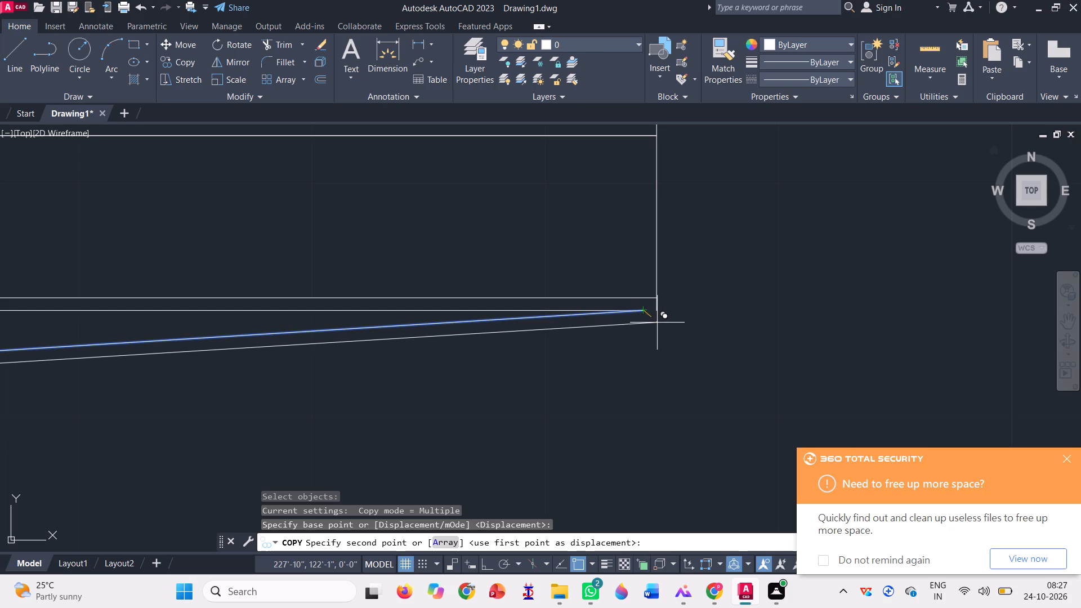
{"action": "left_click", "coordinate": [657, 323]}
{"action": "key", "text": "space"}
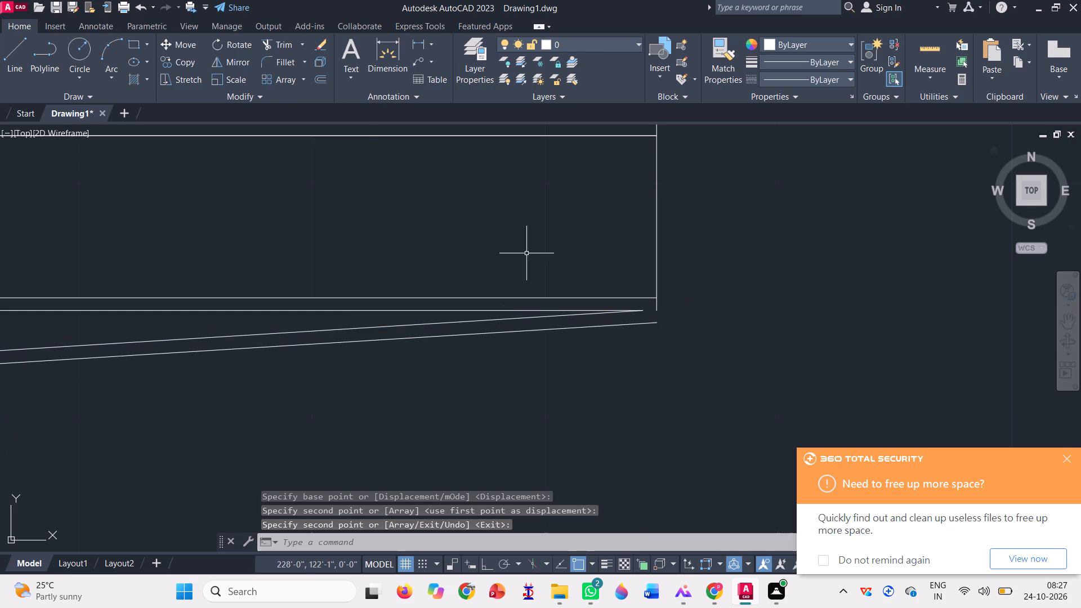
Extend the short vertical line at the projection's outer edge down to the copied sloping line.
{"action": "left_click", "coordinate": [302, 44]}
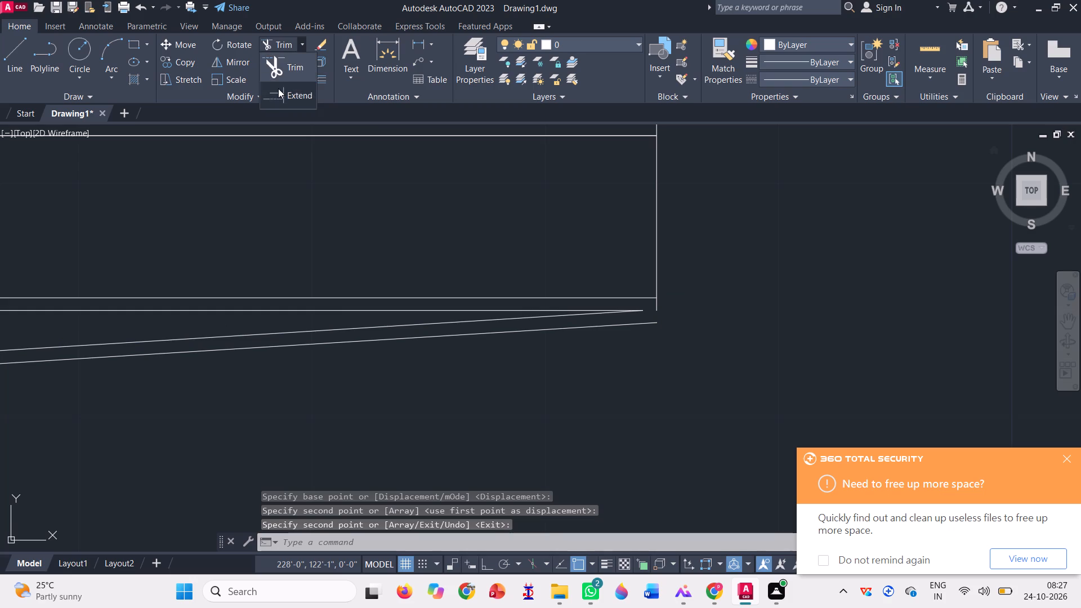
{"action": "left_click", "coordinate": [278, 88]}
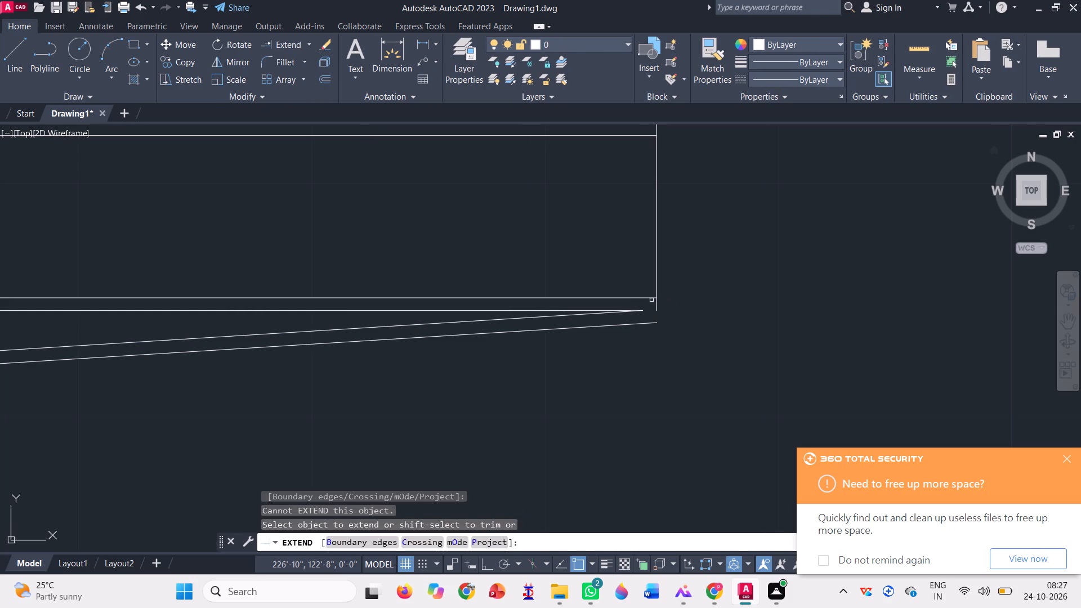
{"action": "left_click", "coordinate": [658, 305]}
{"action": "scroll", "coordinate": [611, 302], "scroll_direction": "down", "scroll_amount": 2}
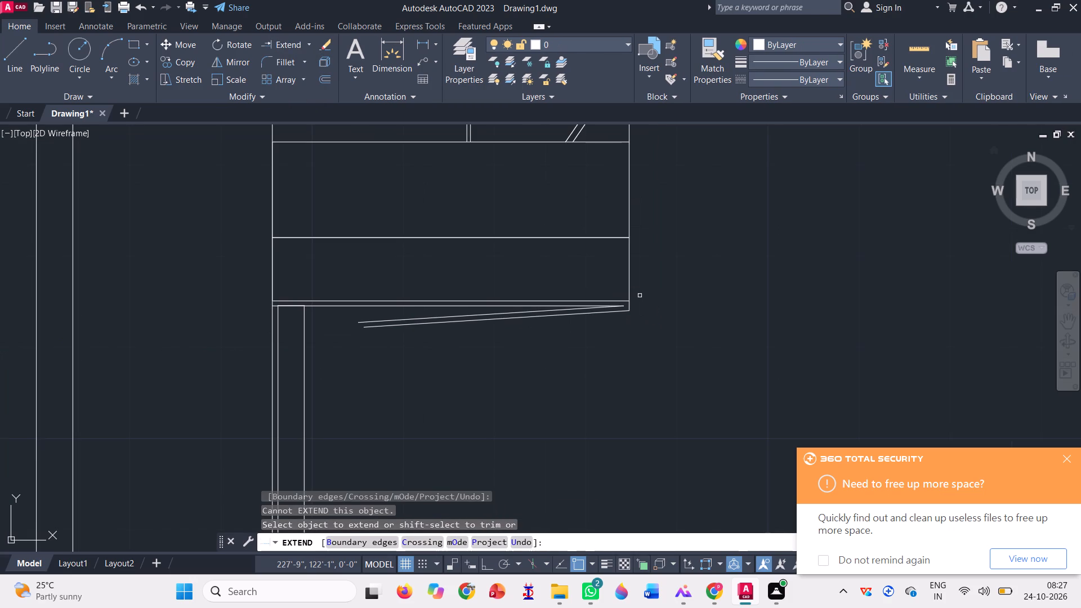
{"action": "key", "text": "Escape"}
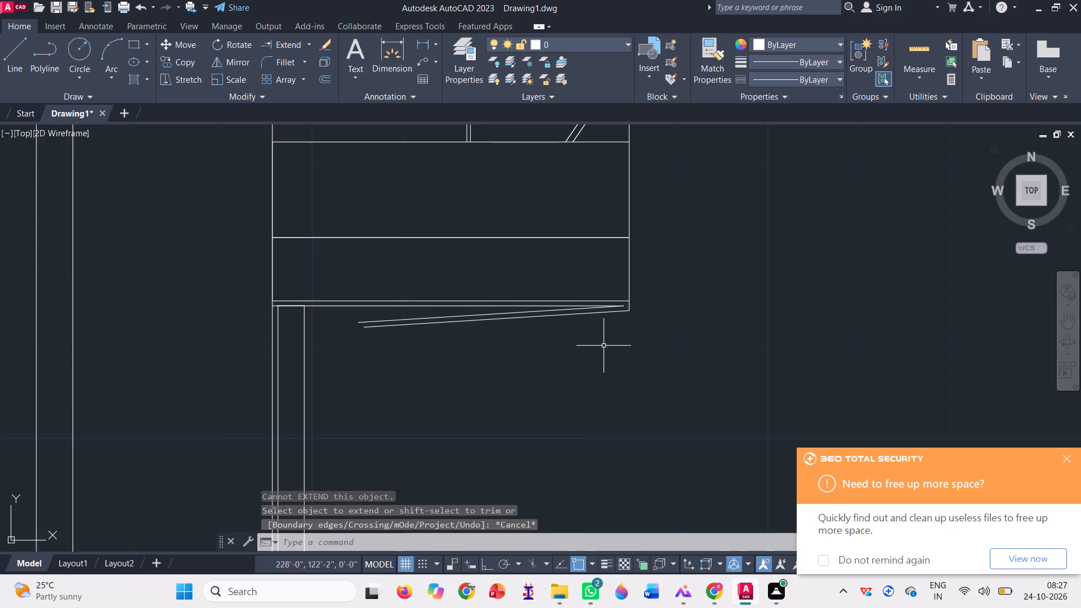
Draw a short horizontal line from the long horizontal line's outer end to the vertical line at the projection's outer edge.
{"action": "scroll", "coordinate": [653, 320], "scroll_direction": "up", "scroll_amount": 2}
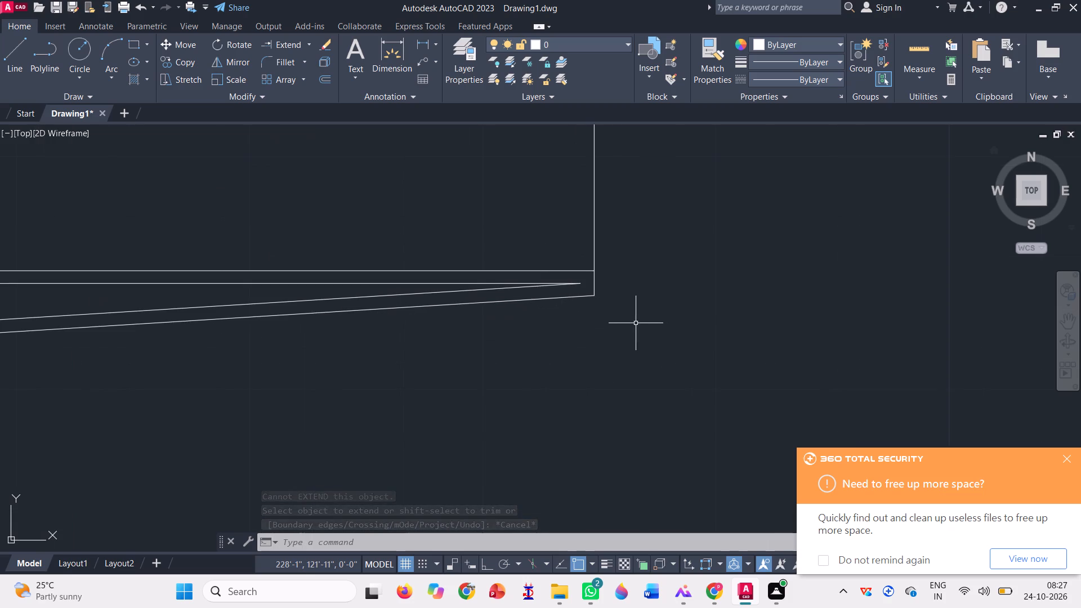
{"action": "scroll", "coordinate": [597, 278], "scroll_direction": "up", "scroll_amount": 1}
{"action": "key", "text": "l"}
{"action": "key", "text": "Return"}
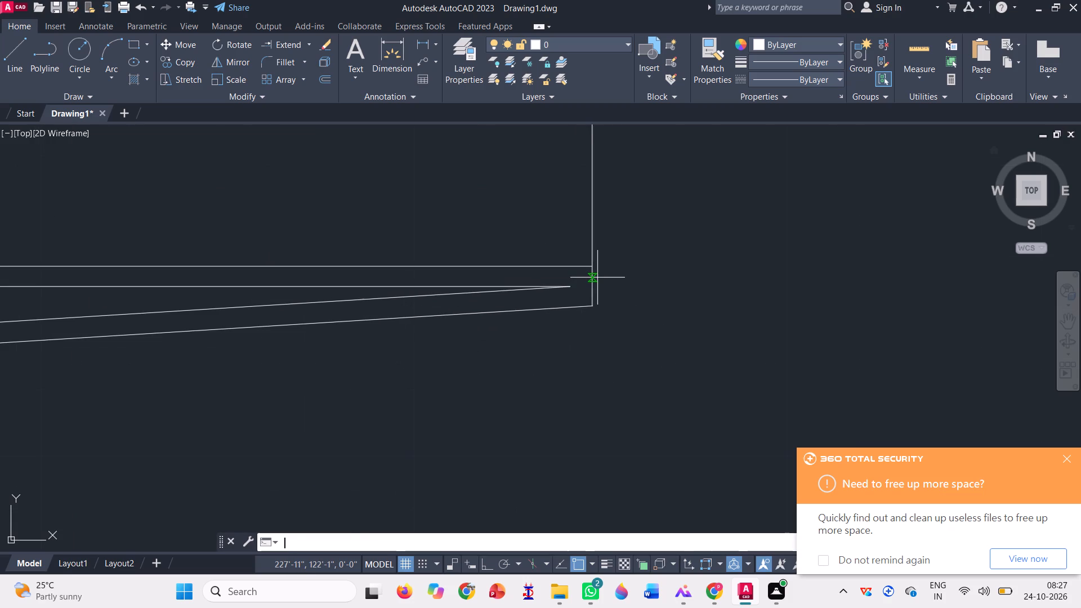
{"action": "left_click", "coordinate": [570, 287]}
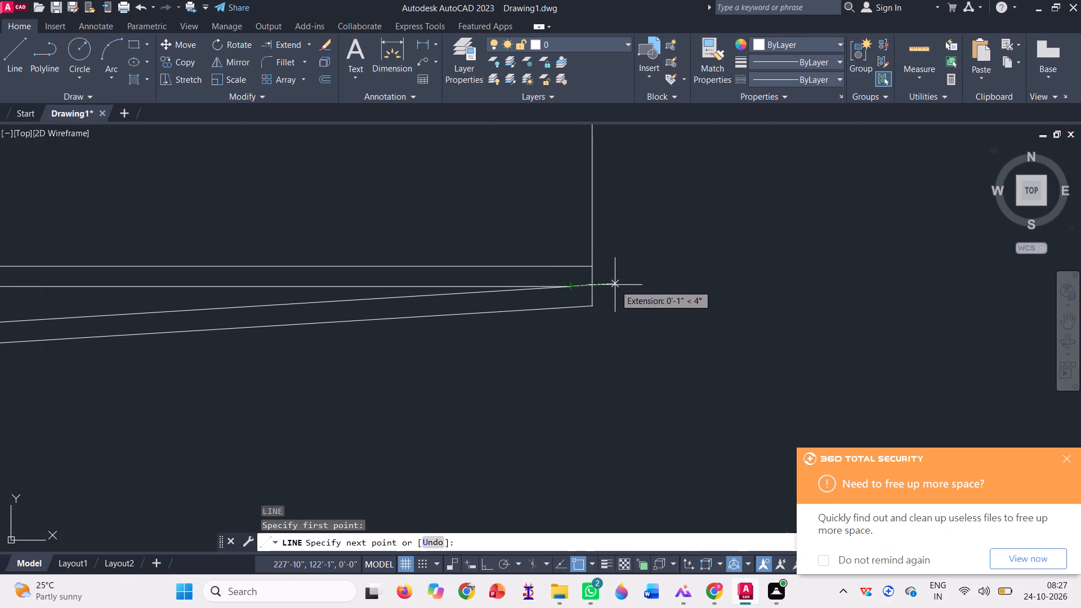
{"action": "key", "text": "F8"}
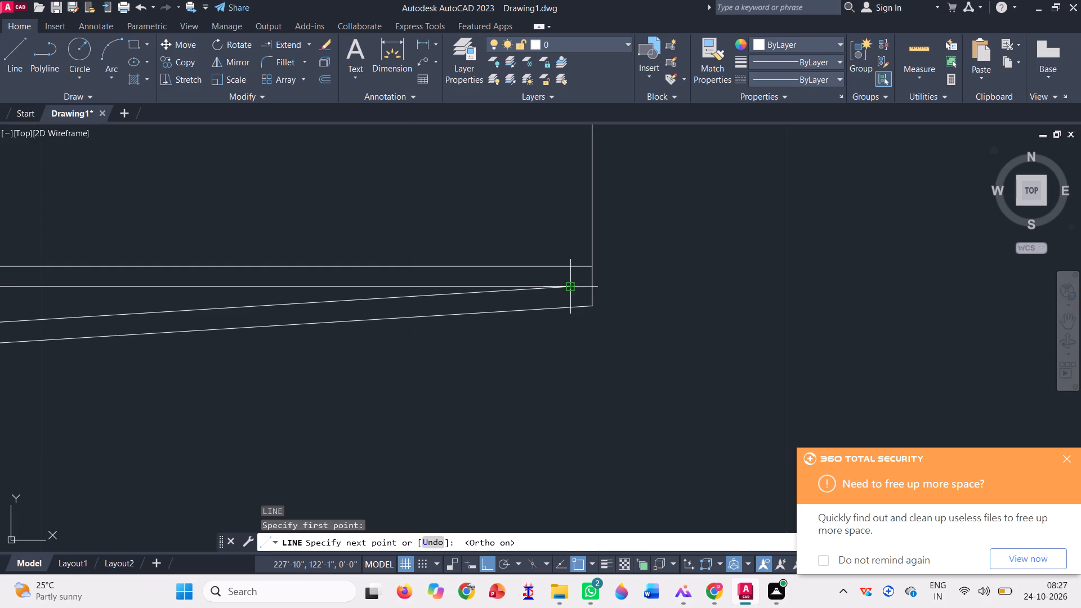
{"action": "left_click", "coordinate": [595, 287]}
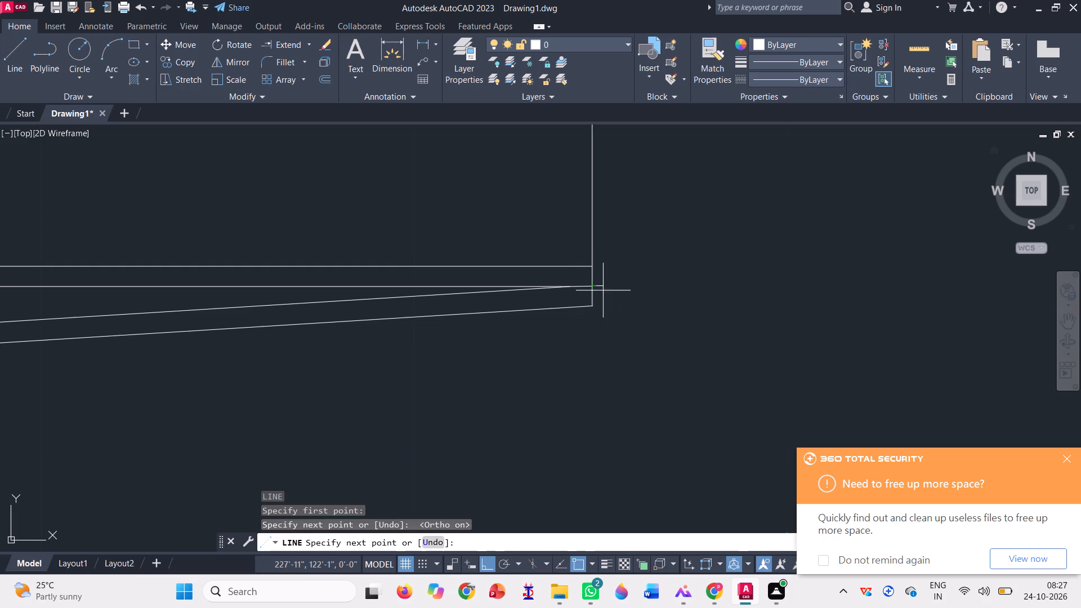
{"action": "key", "text": "space"}
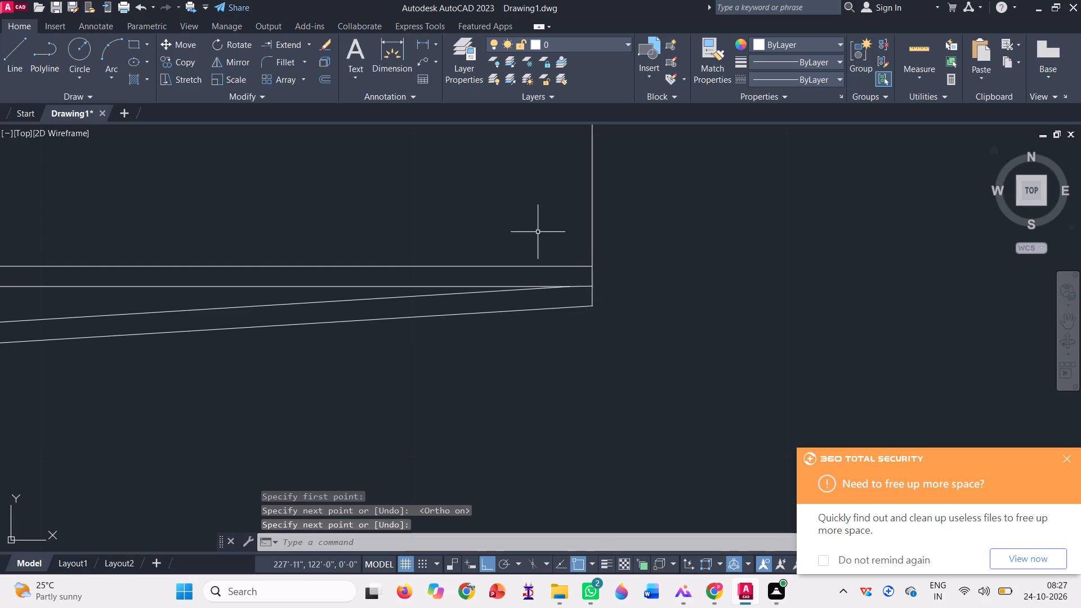
Move the lower sloping line up so its outer end meets the horizontal line at the projection's outer edge.
{"action": "left_click", "coordinate": [187, 46]}
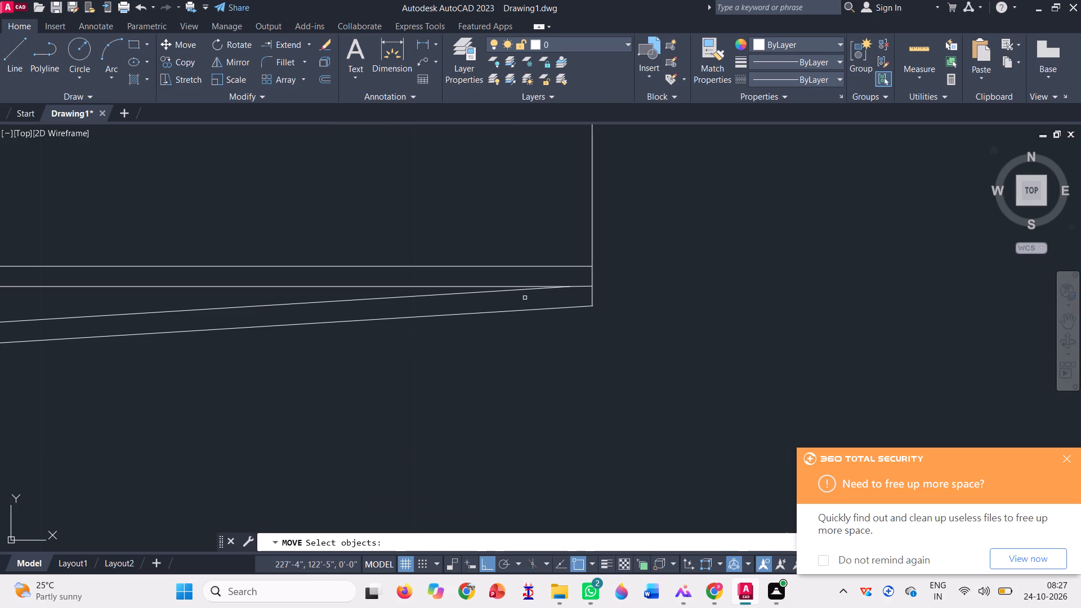
{"action": "left_click", "coordinate": [541, 316]}
{"action": "left_click", "coordinate": [532, 302]}
{"action": "key", "text": "space"}
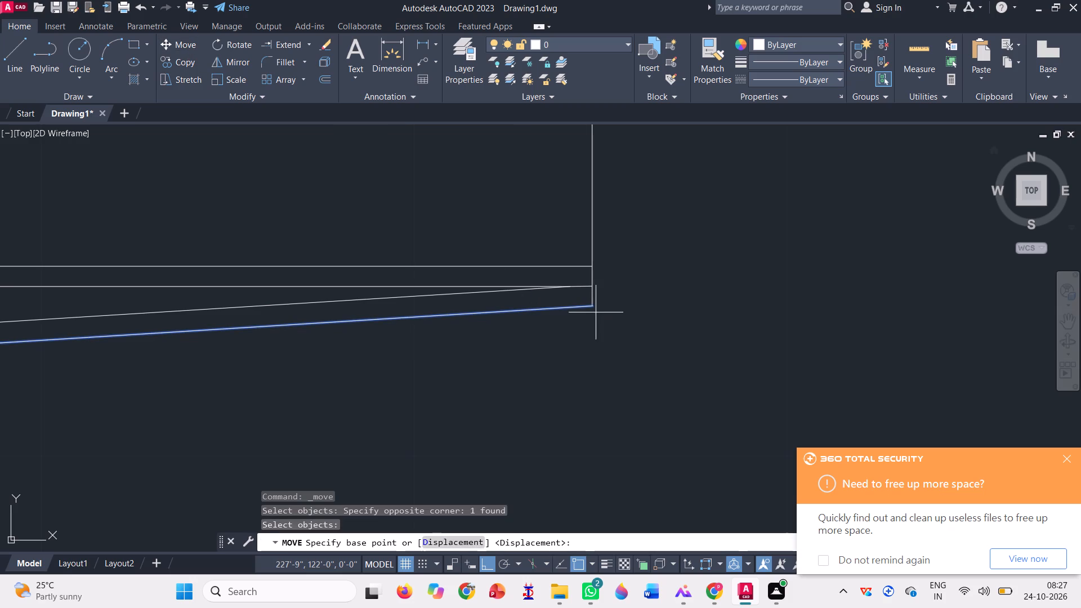
{"action": "left_click", "coordinate": [597, 306]}
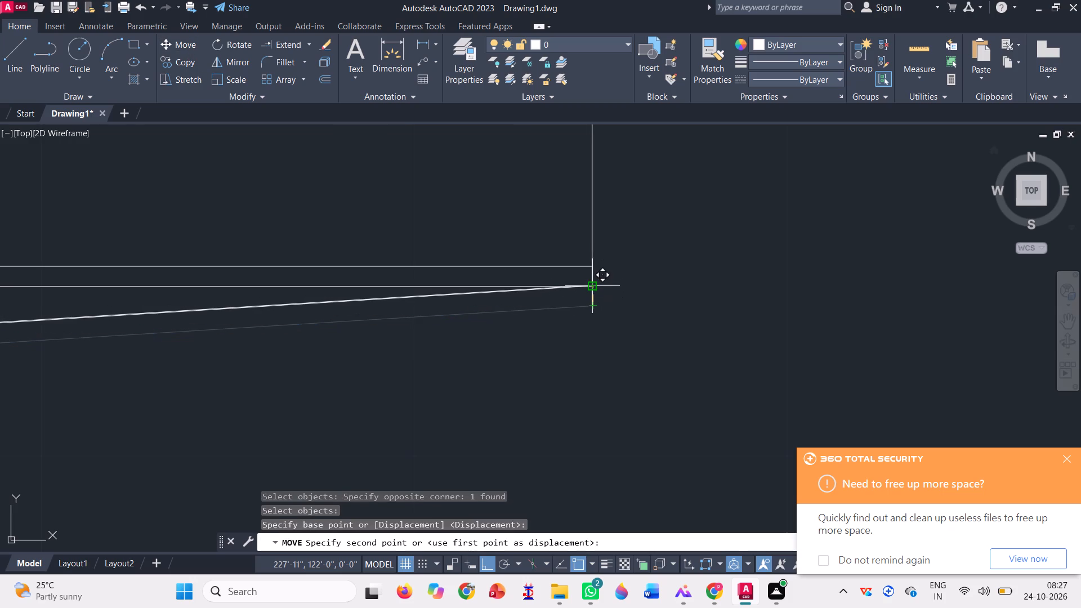
{"action": "scroll", "coordinate": [589, 279], "scroll_direction": "up", "scroll_amount": 3}
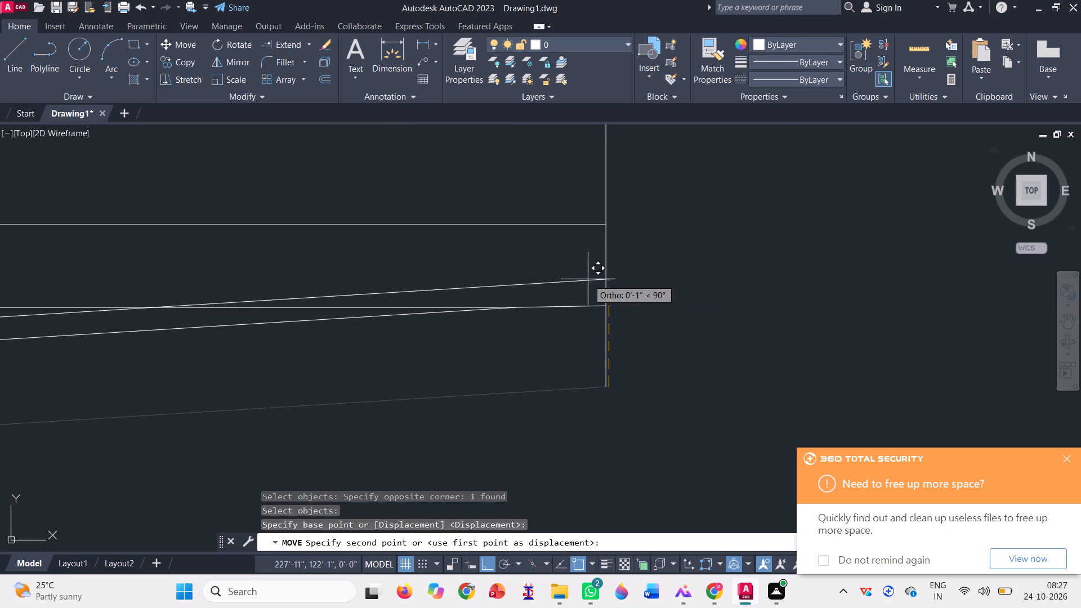
{"action": "left_click", "coordinate": [603, 306]}
{"action": "scroll", "coordinate": [543, 267], "scroll_direction": "down", "scroll_amount": 2}
Trim the vertical line at the projection's outer edge where it extends below the horizontal line.
{"action": "key", "text": "space"}
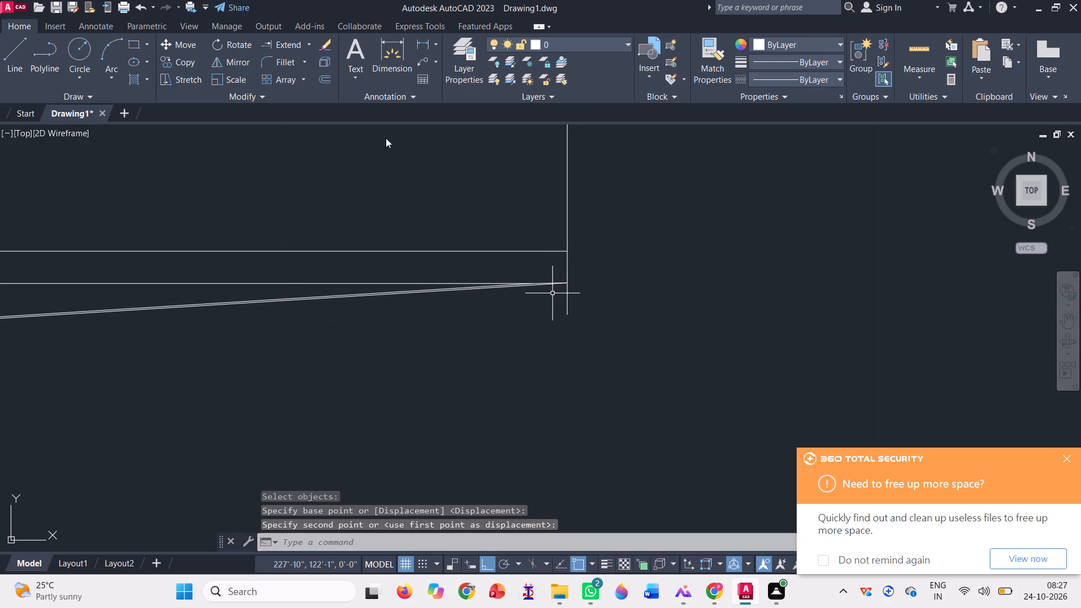
{"action": "left_click", "coordinate": [311, 50]}
{"action": "left_click", "coordinate": [310, 71]}
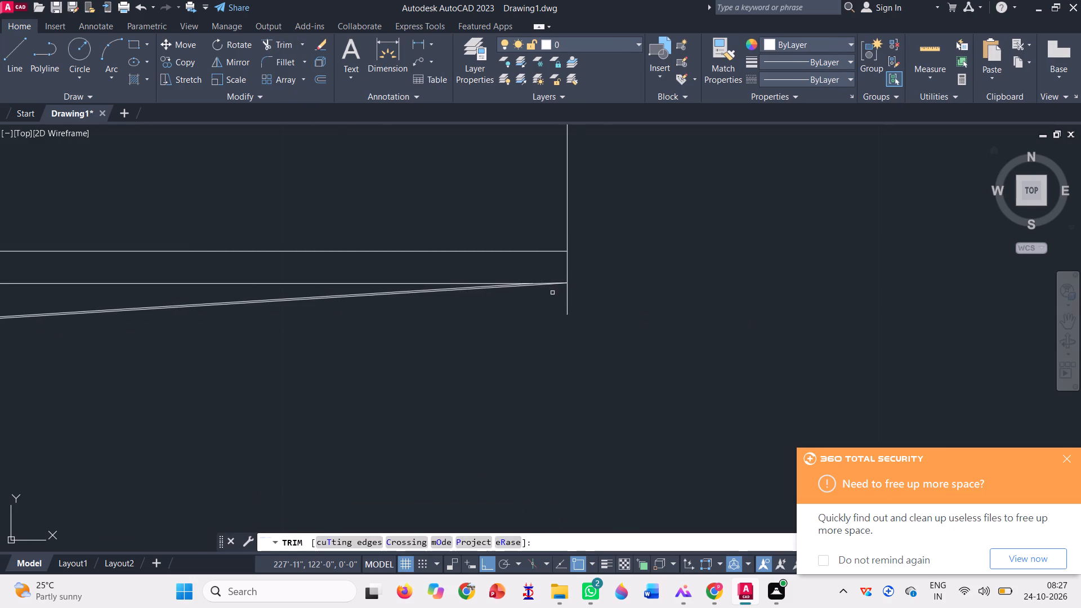
{"action": "left_click", "coordinate": [571, 304]}
{"action": "left_click", "coordinate": [498, 301]}
{"action": "scroll", "coordinate": [717, 291], "scroll_direction": "down", "scroll_amount": 2}
{"action": "scroll", "coordinate": [641, 255], "scroll_direction": "down", "scroll_amount": 1}
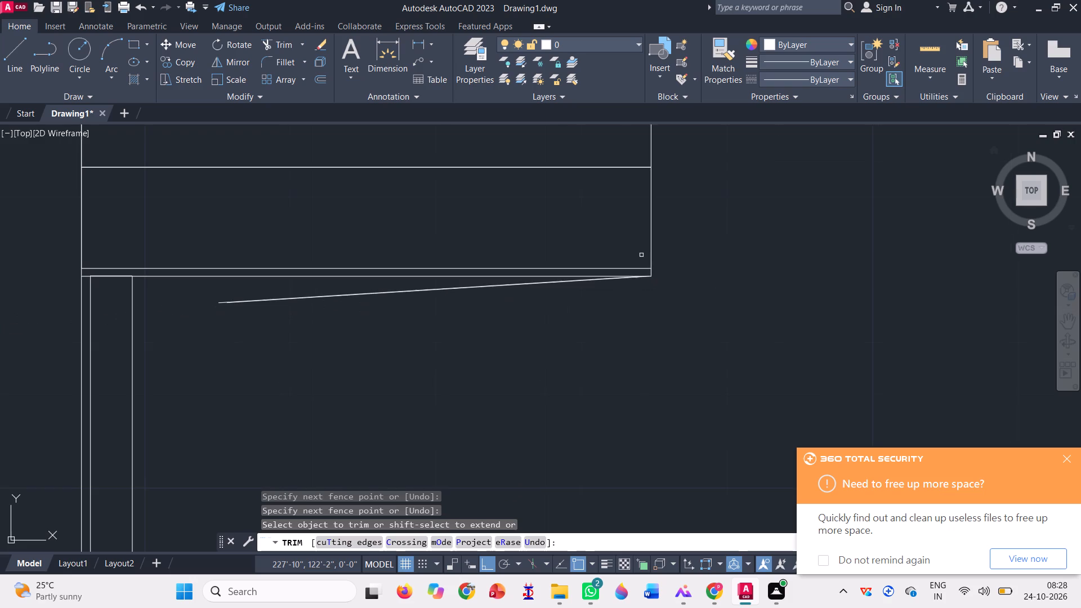
{"action": "scroll", "coordinate": [615, 252], "scroll_direction": "down", "scroll_amount": 1}
{"action": "key", "text": "space"}
Move the tall slat rectangle straight down so its top edge lies on the upper projection's bottom line.
{"action": "scroll", "coordinate": [396, 285], "scroll_direction": "up", "scroll_amount": 3}
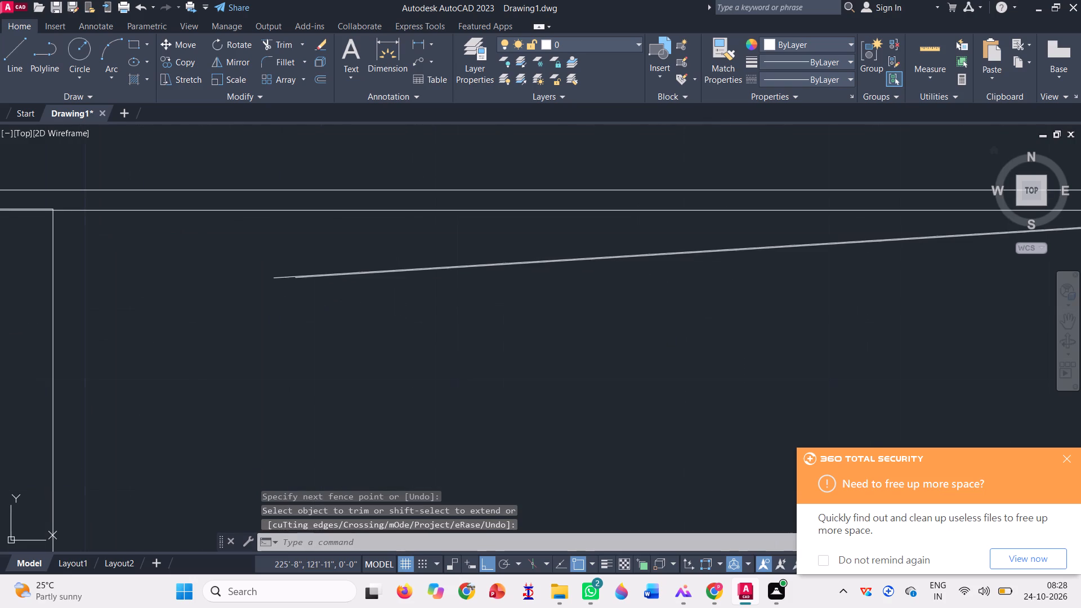
{"action": "scroll", "coordinate": [396, 285], "scroll_direction": "down", "scroll_amount": 2}
{"action": "scroll", "coordinate": [302, 269], "scroll_direction": "down", "scroll_amount": 1}
{"action": "scroll", "coordinate": [277, 263], "scroll_direction": "up", "scroll_amount": 3}
{"action": "scroll", "coordinate": [175, 230], "scroll_direction": "up", "scroll_amount": 2}
{"action": "type", "text": "m"}
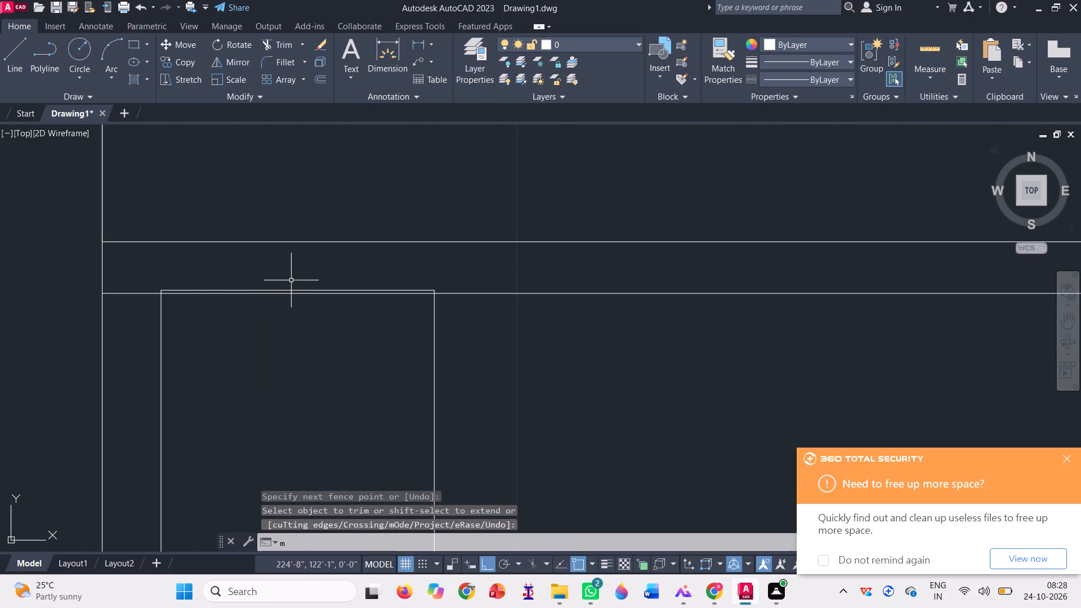
{"action": "key", "text": "space"}
{"action": "left_click", "coordinate": [497, 371]}
{"action": "left_click", "coordinate": [374, 341]}
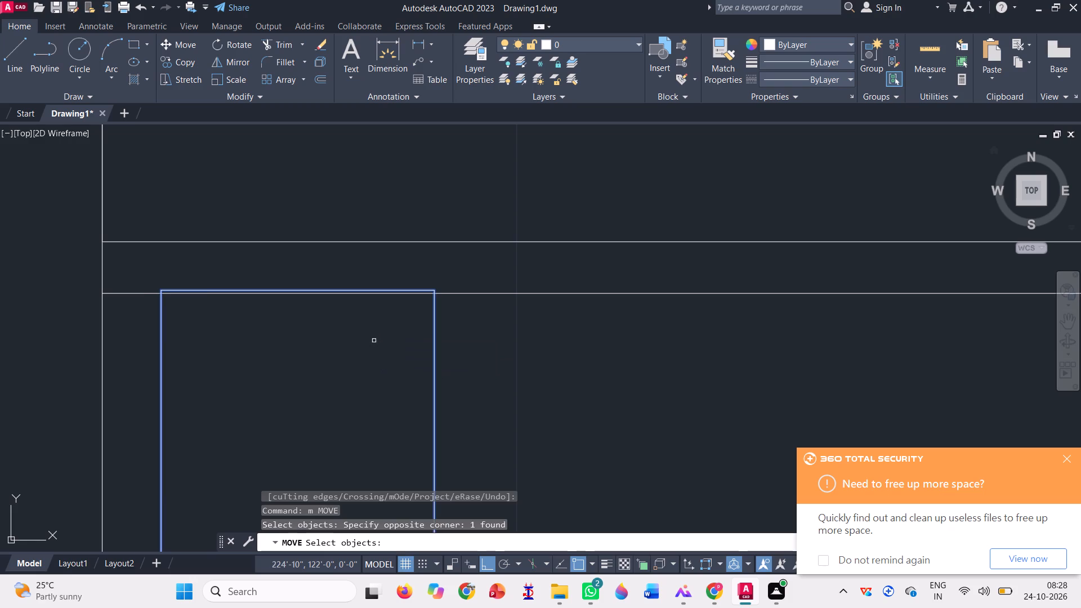
{"action": "scroll", "coordinate": [99, 259], "scroll_direction": "up", "scroll_amount": 4}
{"action": "scroll", "coordinate": [445, 320], "scroll_direction": "down", "scroll_amount": 2}
{"action": "scroll", "coordinate": [472, 383], "scroll_direction": "up", "scroll_amount": 3}
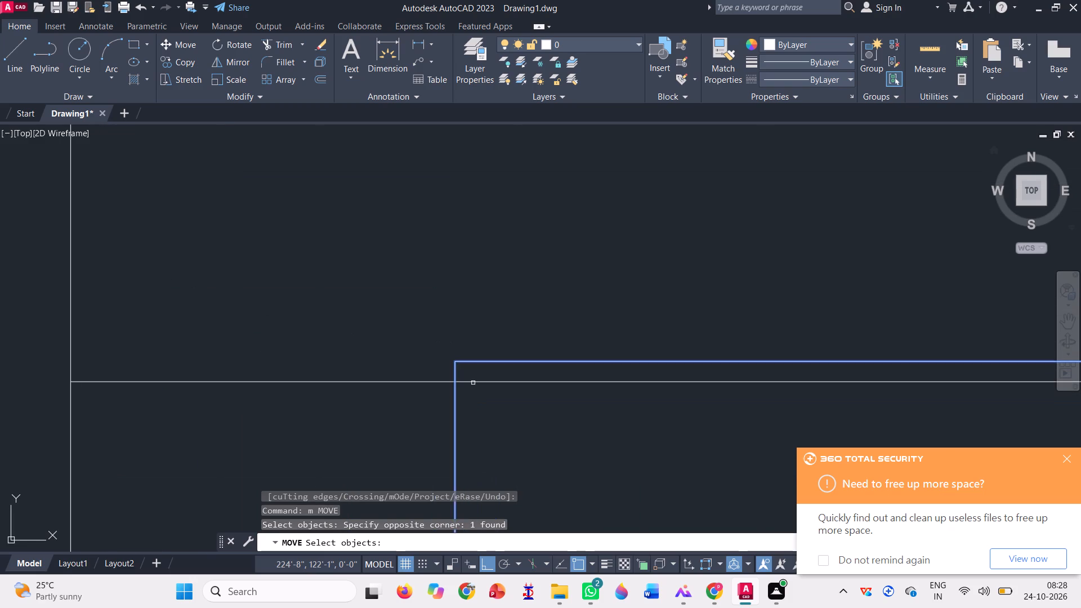
{"action": "key", "text": "space"}
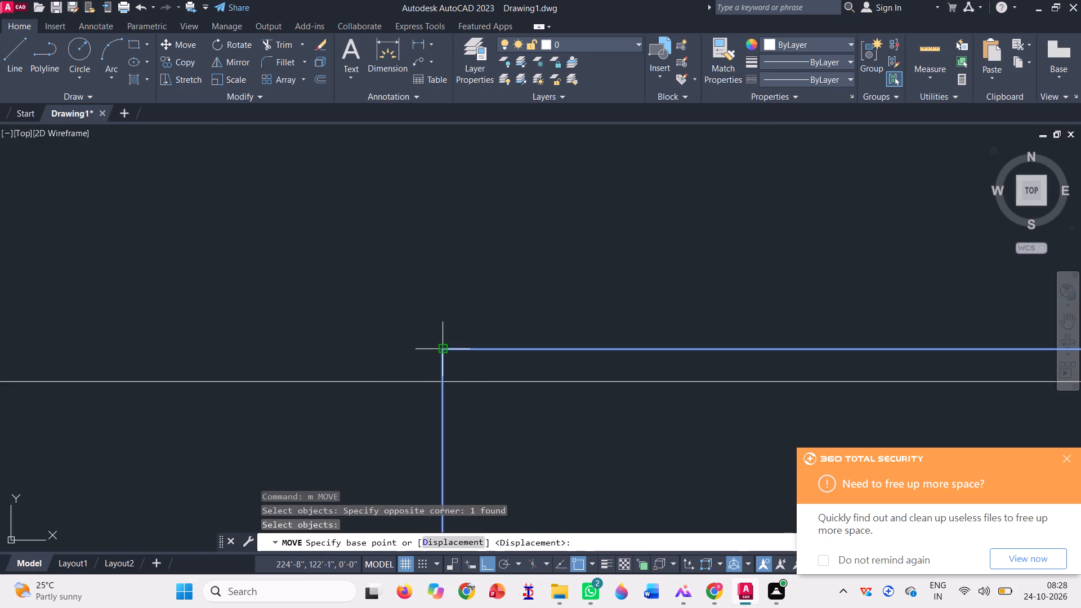
{"action": "left_click", "coordinate": [445, 351]}
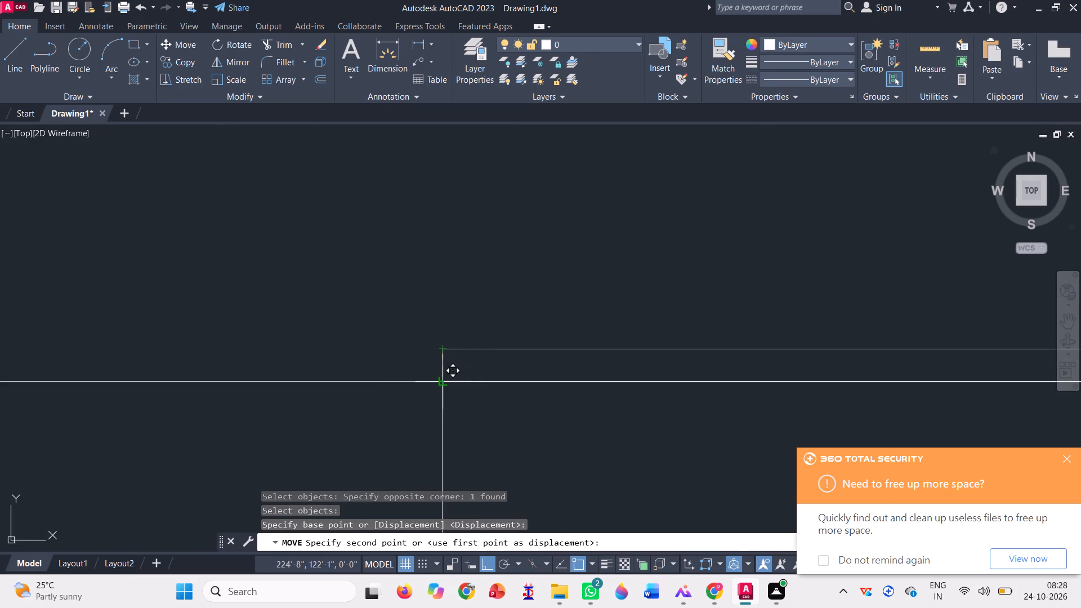
{"action": "left_click", "coordinate": [440, 378]}
{"action": "scroll", "coordinate": [435, 370], "scroll_direction": "down", "scroll_amount": 11}
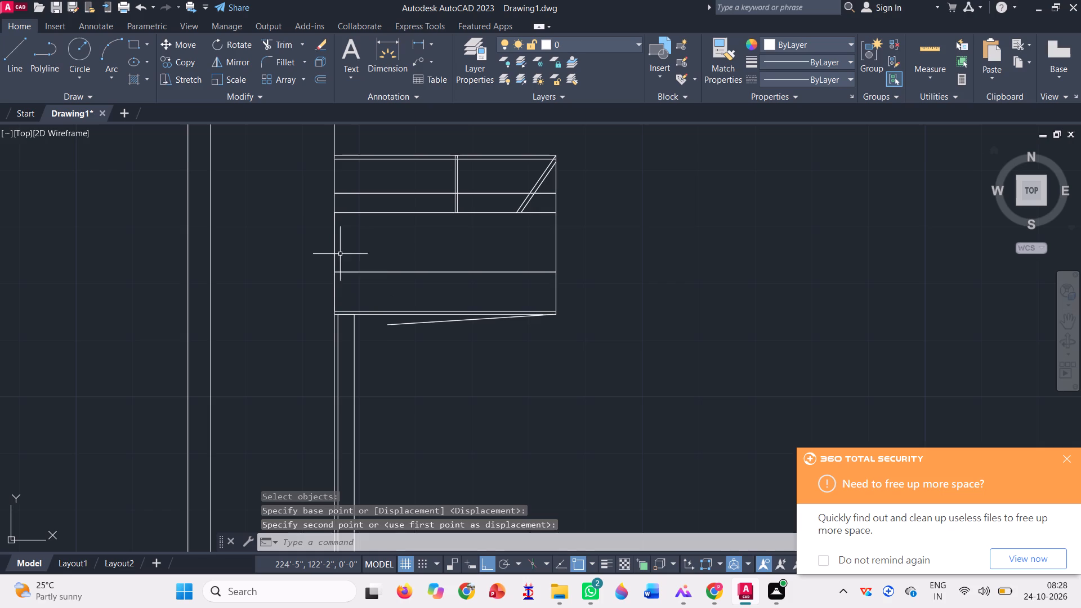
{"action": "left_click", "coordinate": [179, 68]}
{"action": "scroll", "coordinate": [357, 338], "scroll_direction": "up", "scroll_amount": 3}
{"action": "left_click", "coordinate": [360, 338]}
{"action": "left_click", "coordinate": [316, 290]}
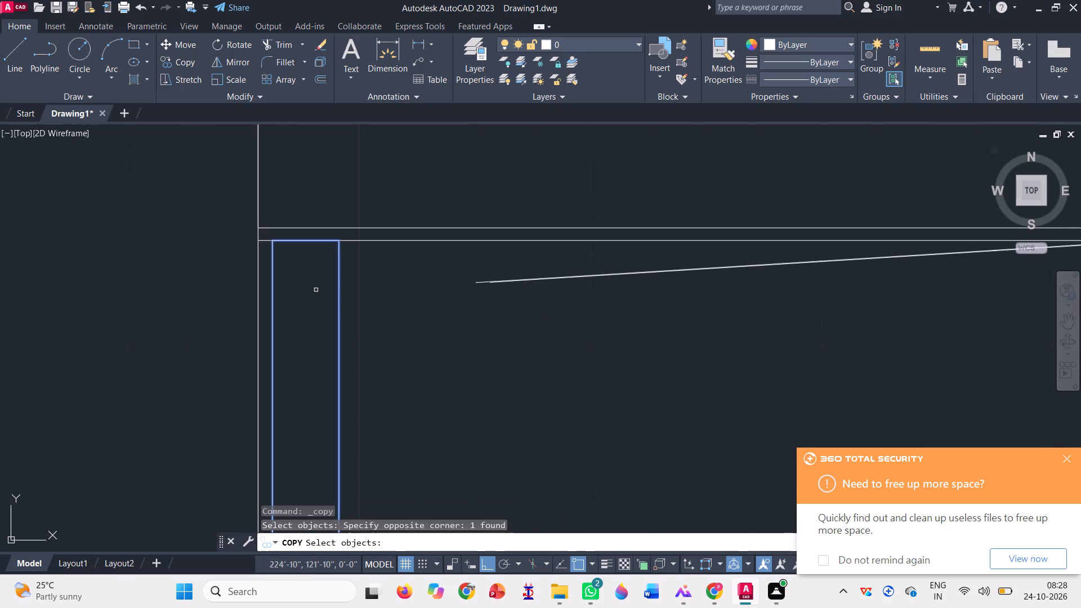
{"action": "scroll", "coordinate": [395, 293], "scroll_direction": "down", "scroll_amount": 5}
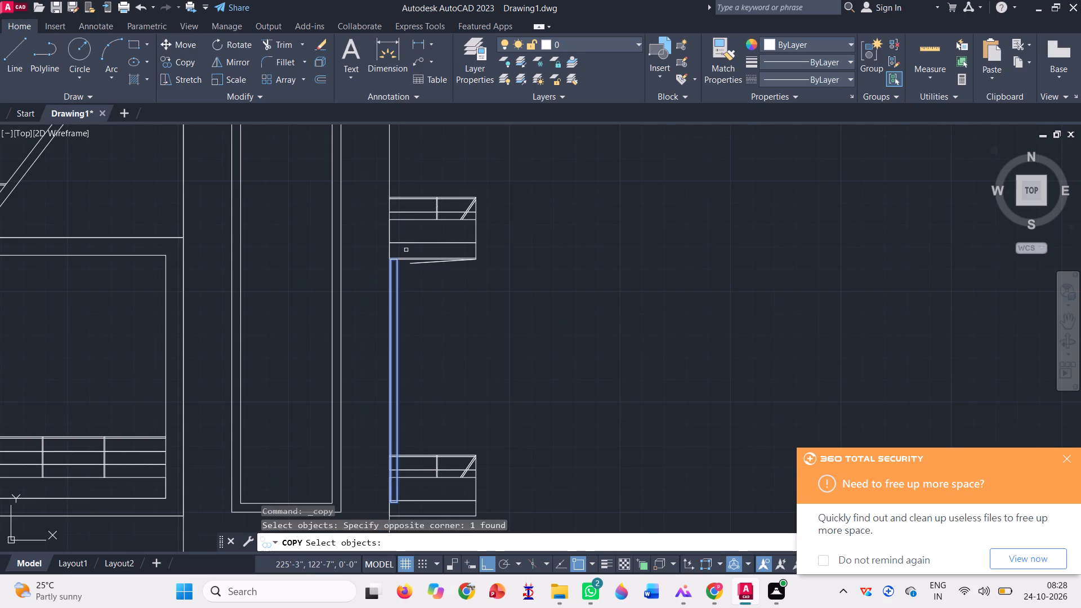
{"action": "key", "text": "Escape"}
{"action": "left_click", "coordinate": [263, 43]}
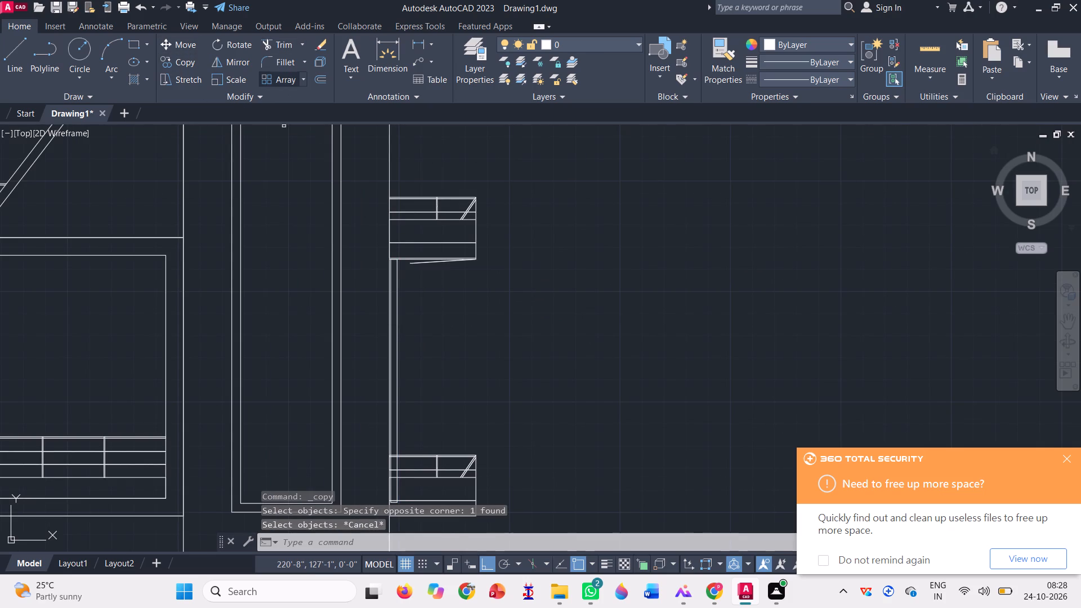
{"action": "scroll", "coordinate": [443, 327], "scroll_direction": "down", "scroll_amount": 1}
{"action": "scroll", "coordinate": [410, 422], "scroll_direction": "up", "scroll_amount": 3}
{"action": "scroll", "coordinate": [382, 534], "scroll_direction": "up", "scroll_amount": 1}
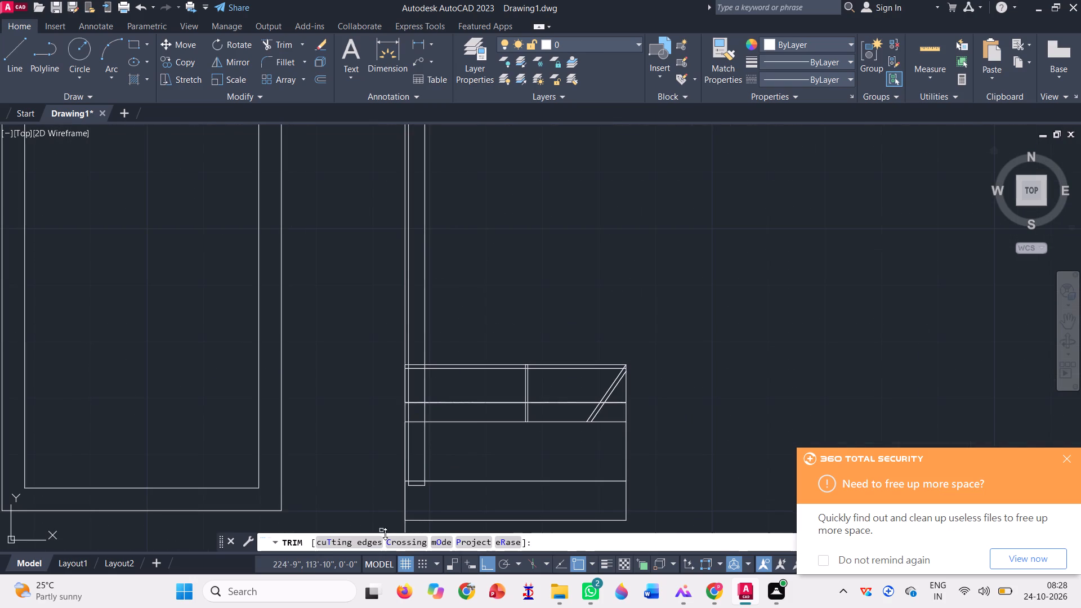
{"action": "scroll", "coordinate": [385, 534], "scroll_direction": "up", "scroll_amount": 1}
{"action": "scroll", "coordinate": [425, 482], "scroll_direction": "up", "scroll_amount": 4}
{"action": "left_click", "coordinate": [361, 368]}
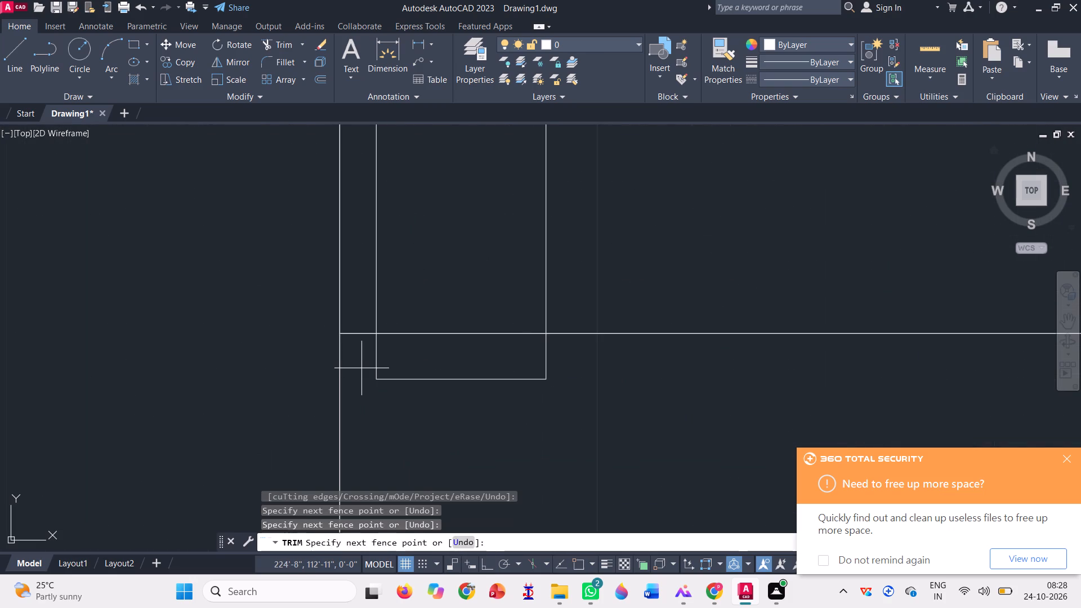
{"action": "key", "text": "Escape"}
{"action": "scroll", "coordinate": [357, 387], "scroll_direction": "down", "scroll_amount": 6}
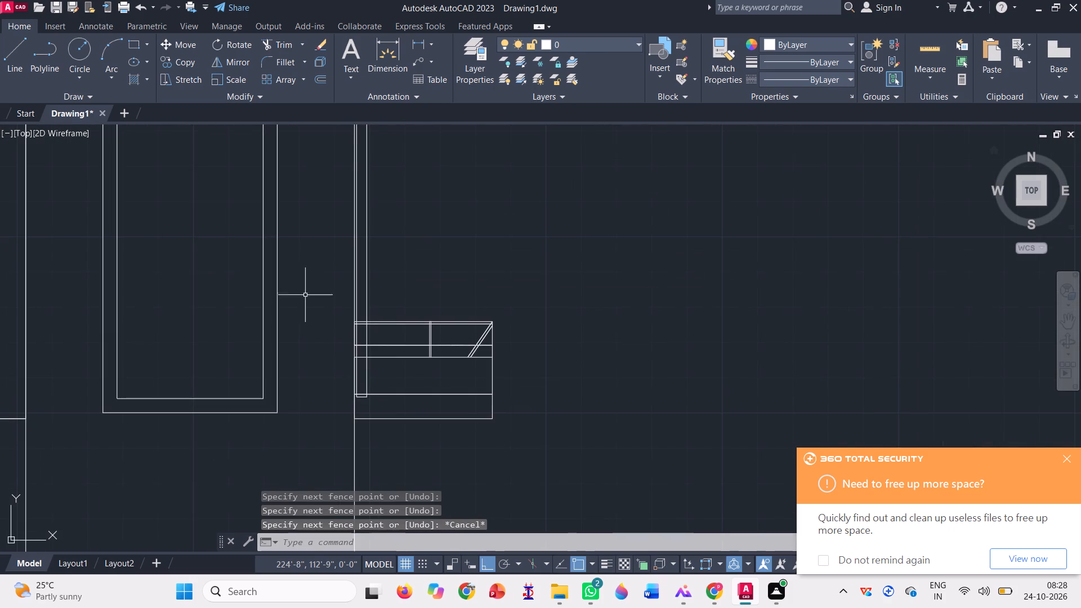
Draw a rectangle over the slat, from its top inner corner down to the line at the base of the lower projection's railing.
{"action": "left_click", "coordinate": [134, 43]}
{"action": "scroll", "coordinate": [355, 205], "scroll_direction": "down", "scroll_amount": 1}
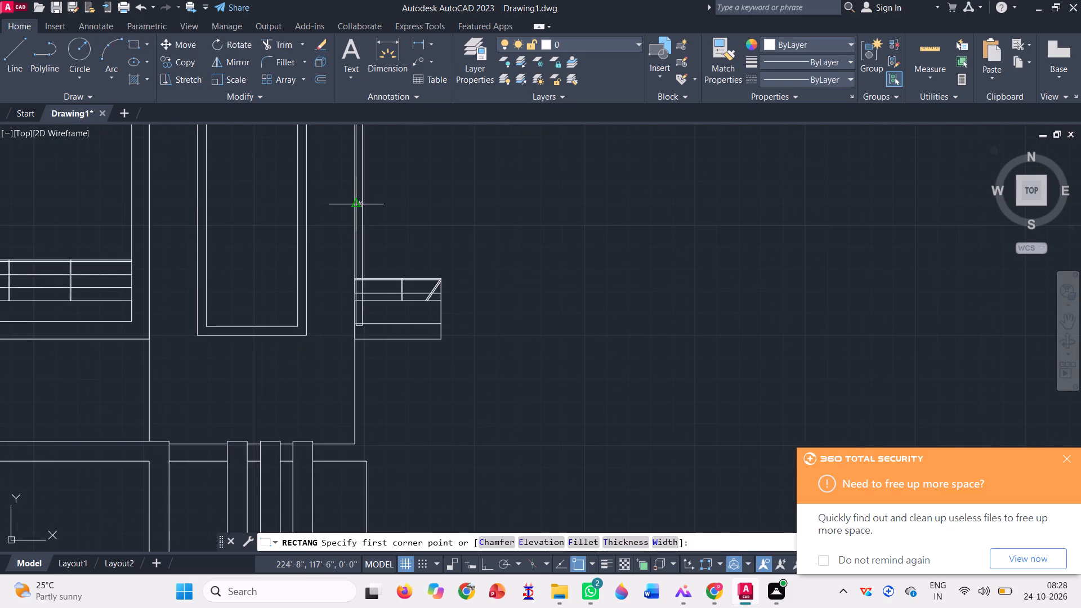
{"action": "scroll", "coordinate": [345, 315], "scroll_direction": "down", "scroll_amount": 1}
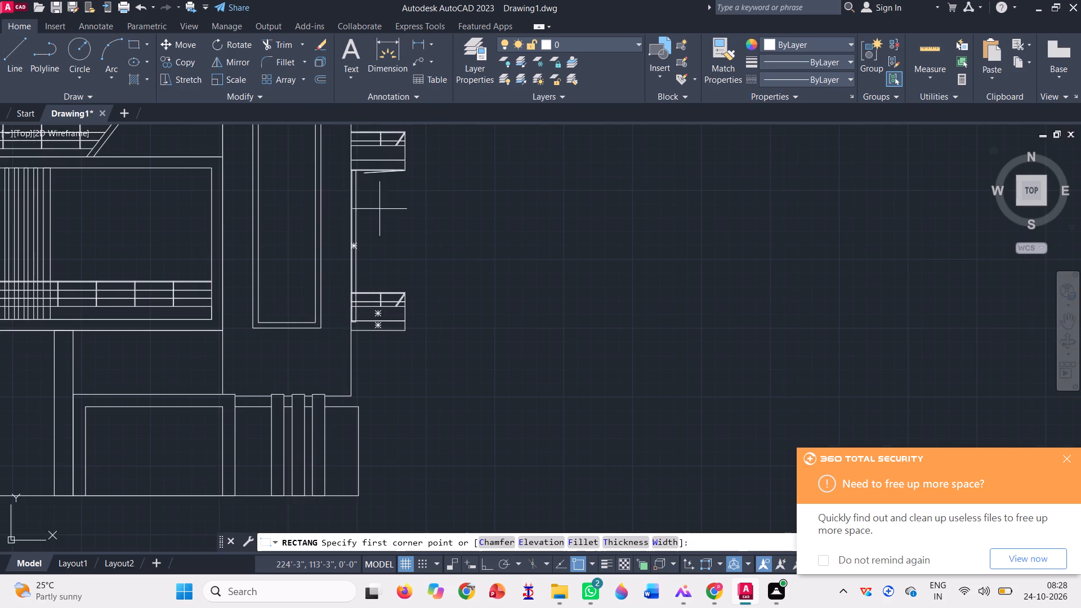
{"action": "scroll", "coordinate": [363, 165], "scroll_direction": "up", "scroll_amount": 7}
{"action": "left_click", "coordinate": [235, 174]}
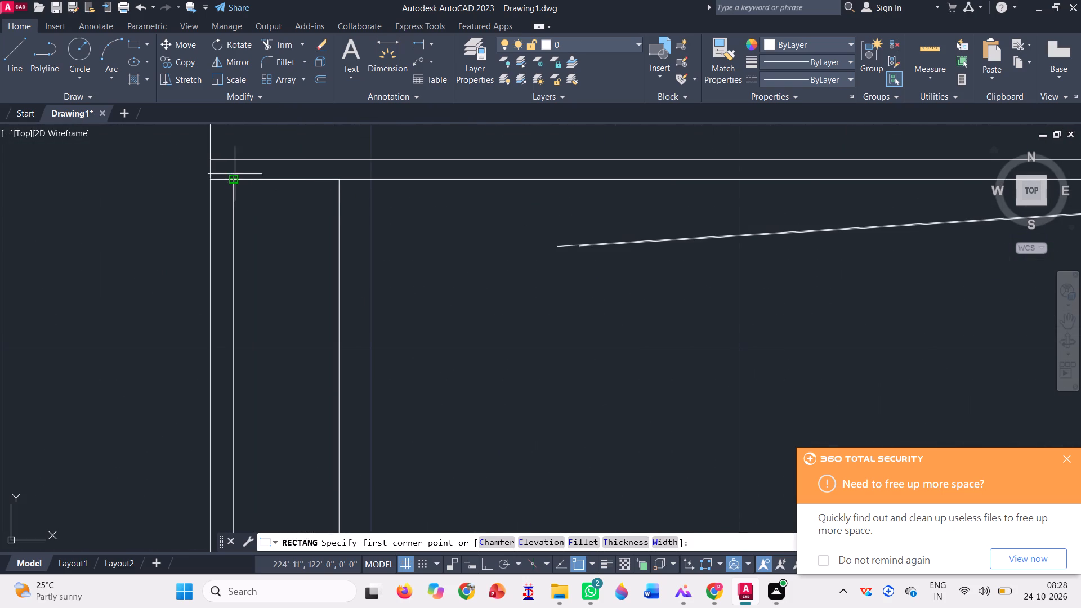
{"action": "scroll", "coordinate": [331, 200], "scroll_direction": "down", "scroll_amount": 6}
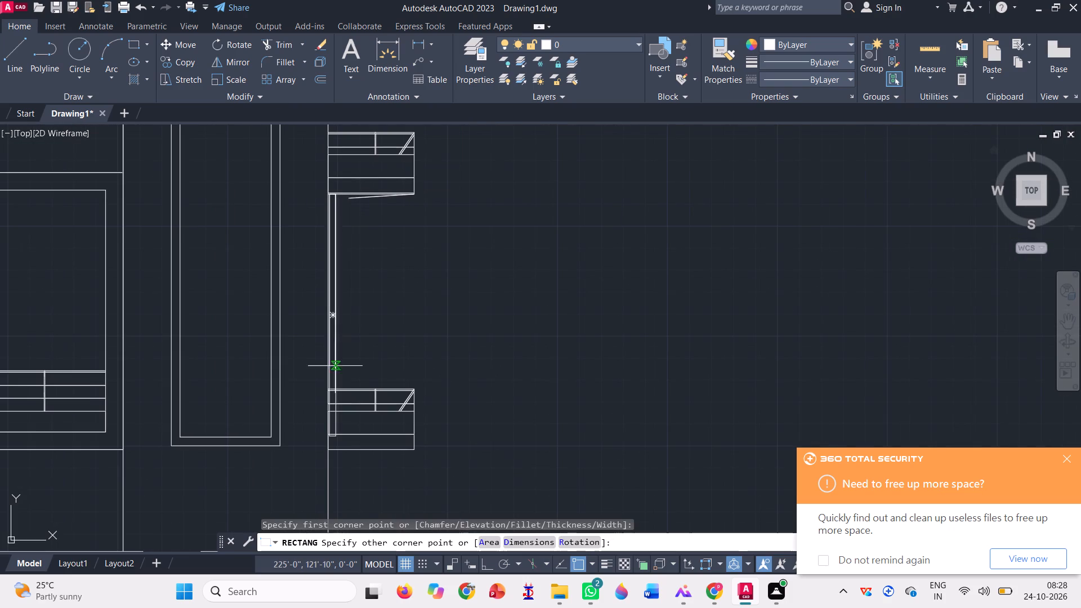
{"action": "scroll", "coordinate": [328, 390], "scroll_direction": "up", "scroll_amount": 6}
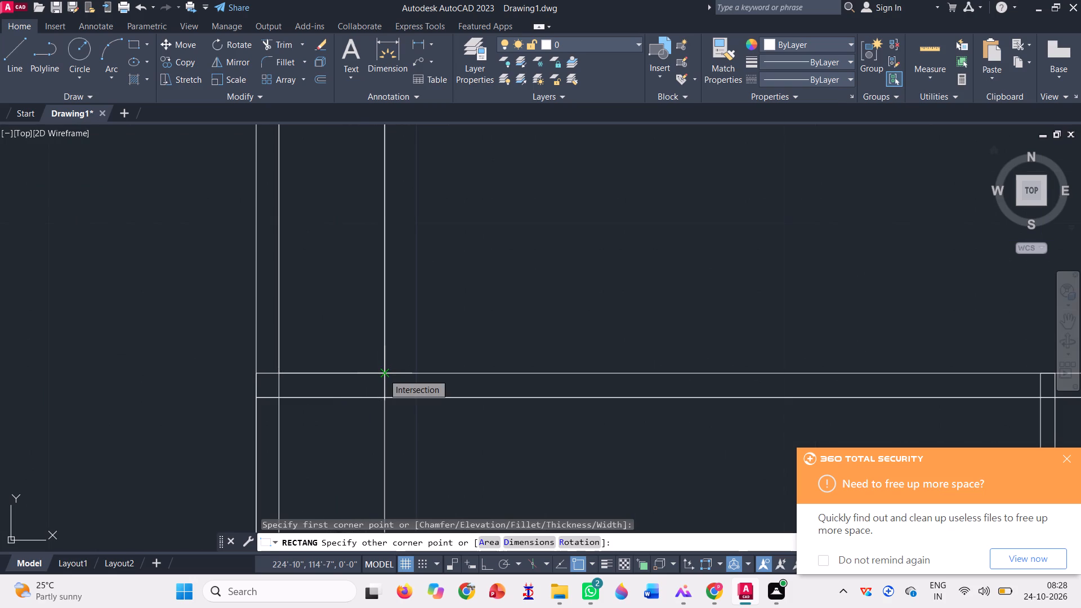
{"action": "scroll", "coordinate": [383, 374], "scroll_direction": "down", "scroll_amount": 3}
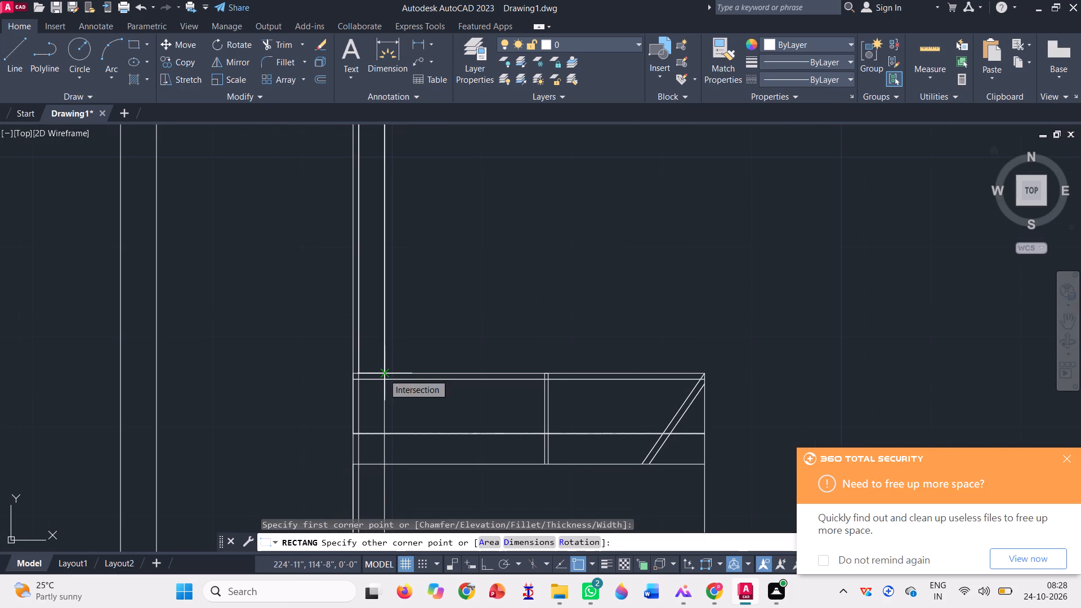
{"action": "scroll", "coordinate": [383, 374], "scroll_direction": "down", "scroll_amount": 1}
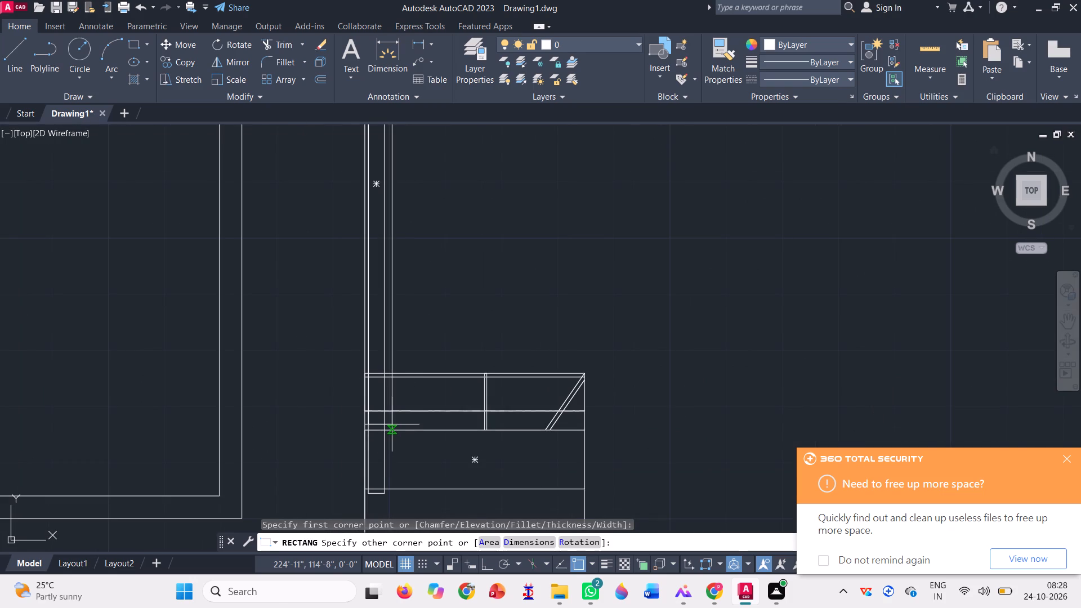
{"action": "scroll", "coordinate": [382, 433], "scroll_direction": "up", "scroll_amount": 3}
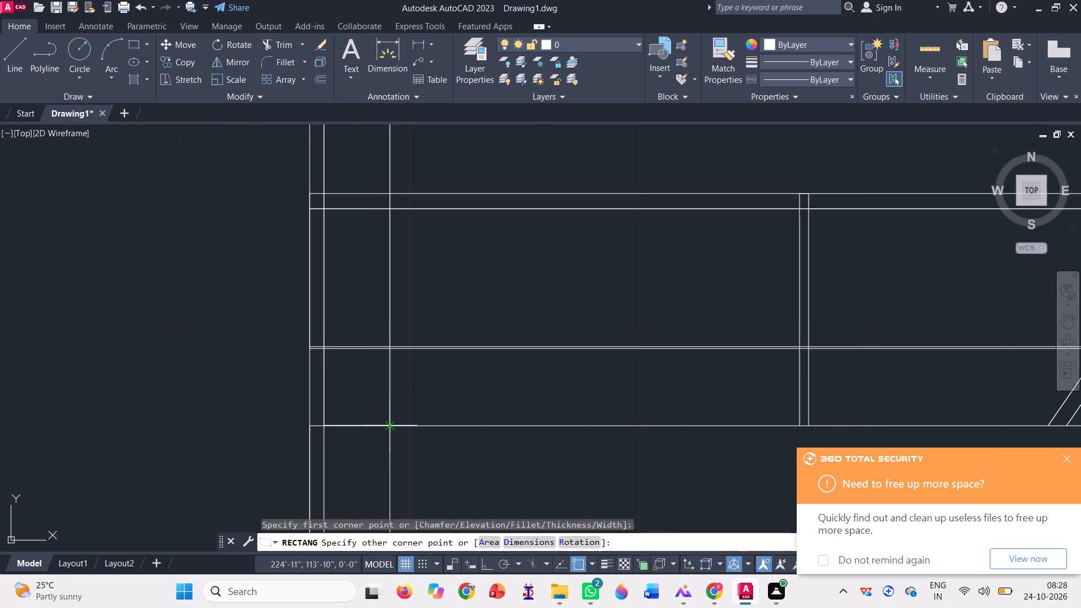
{"action": "left_click", "coordinate": [390, 426]}
{"action": "scroll", "coordinate": [386, 409], "scroll_direction": "down", "scroll_amount": 4}
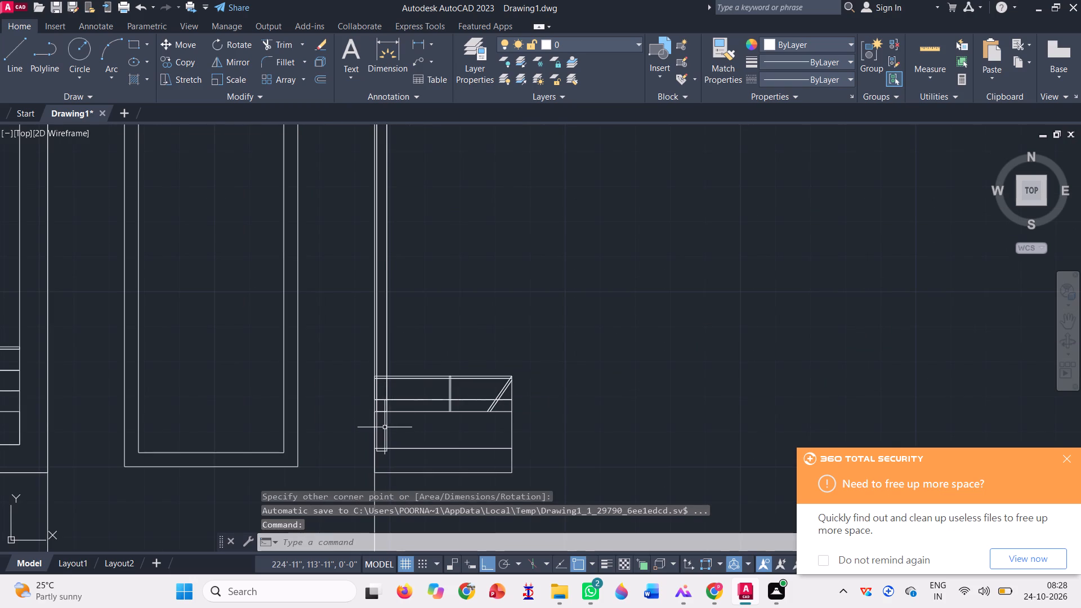
Delete the original longer slat rectangle that runs down into the lower projection.
{"action": "left_click", "coordinate": [387, 427]}
{"action": "key", "text": "Delete"}
{"action": "scroll", "coordinate": [357, 461], "scroll_direction": "down", "scroll_amount": 2}
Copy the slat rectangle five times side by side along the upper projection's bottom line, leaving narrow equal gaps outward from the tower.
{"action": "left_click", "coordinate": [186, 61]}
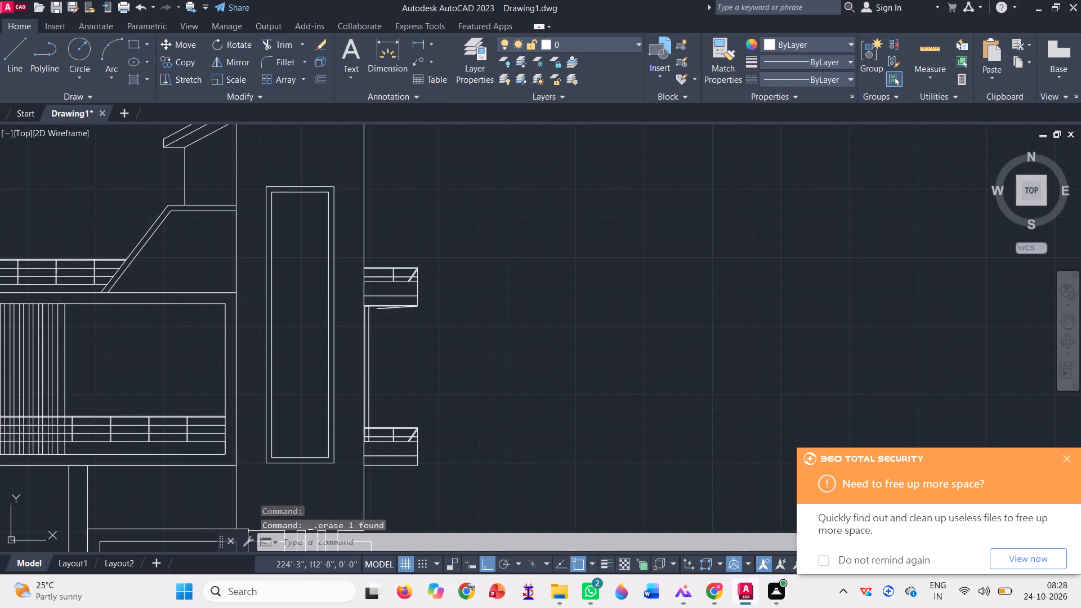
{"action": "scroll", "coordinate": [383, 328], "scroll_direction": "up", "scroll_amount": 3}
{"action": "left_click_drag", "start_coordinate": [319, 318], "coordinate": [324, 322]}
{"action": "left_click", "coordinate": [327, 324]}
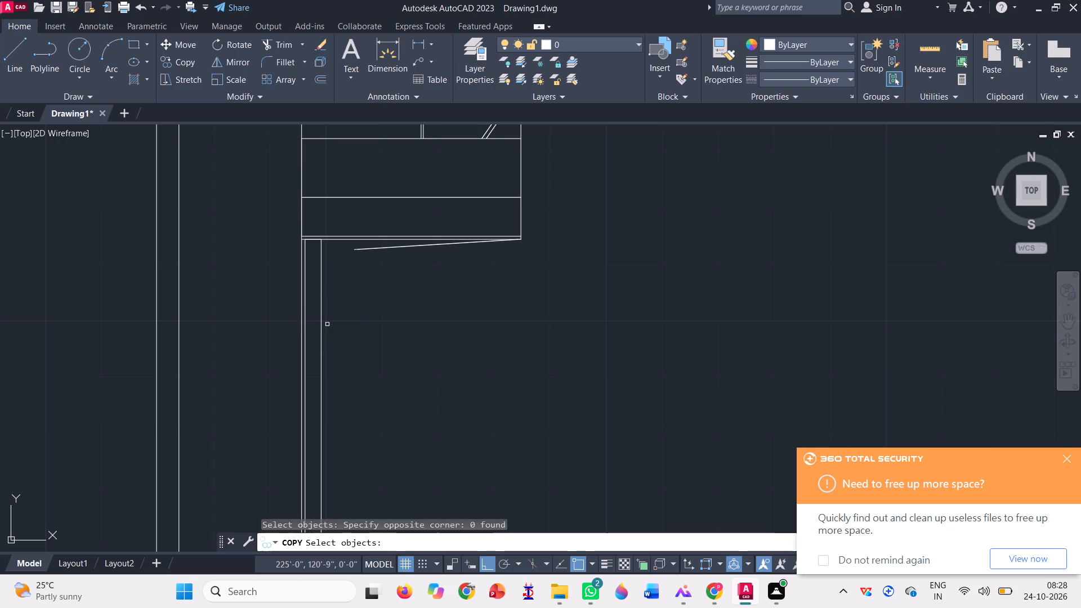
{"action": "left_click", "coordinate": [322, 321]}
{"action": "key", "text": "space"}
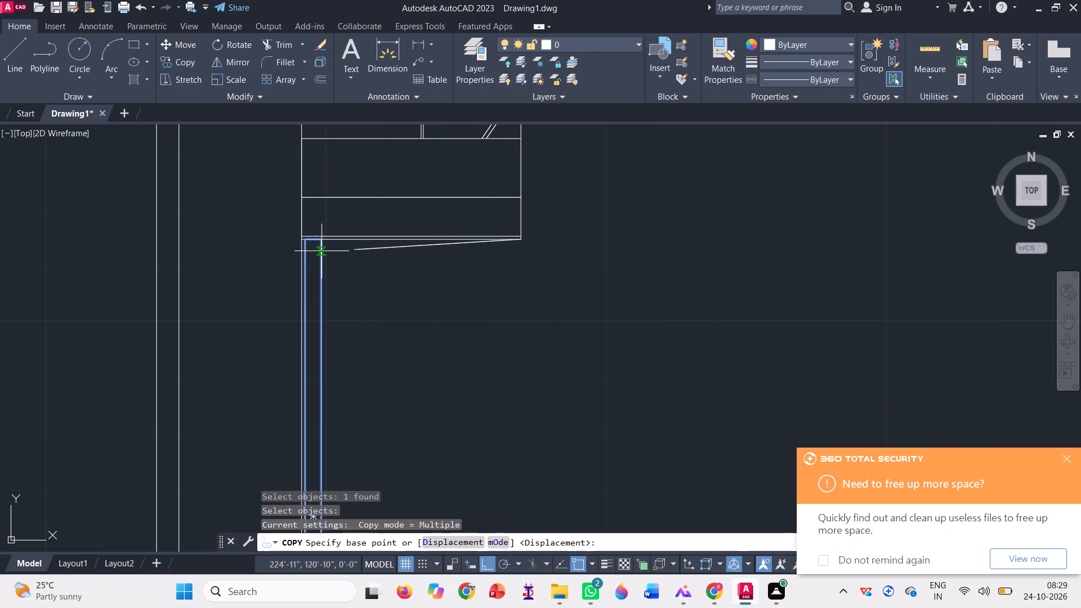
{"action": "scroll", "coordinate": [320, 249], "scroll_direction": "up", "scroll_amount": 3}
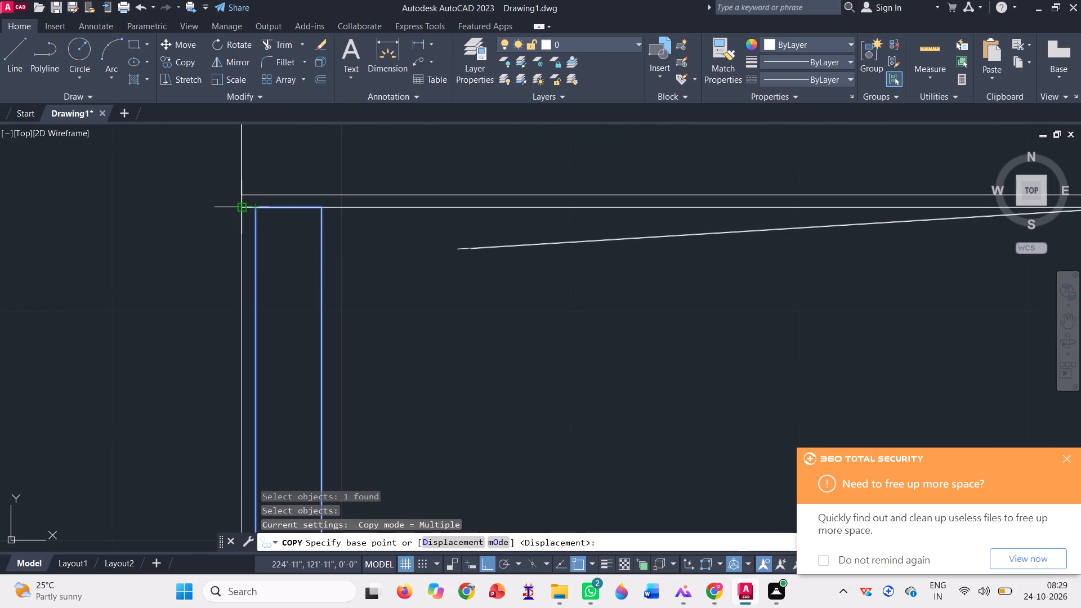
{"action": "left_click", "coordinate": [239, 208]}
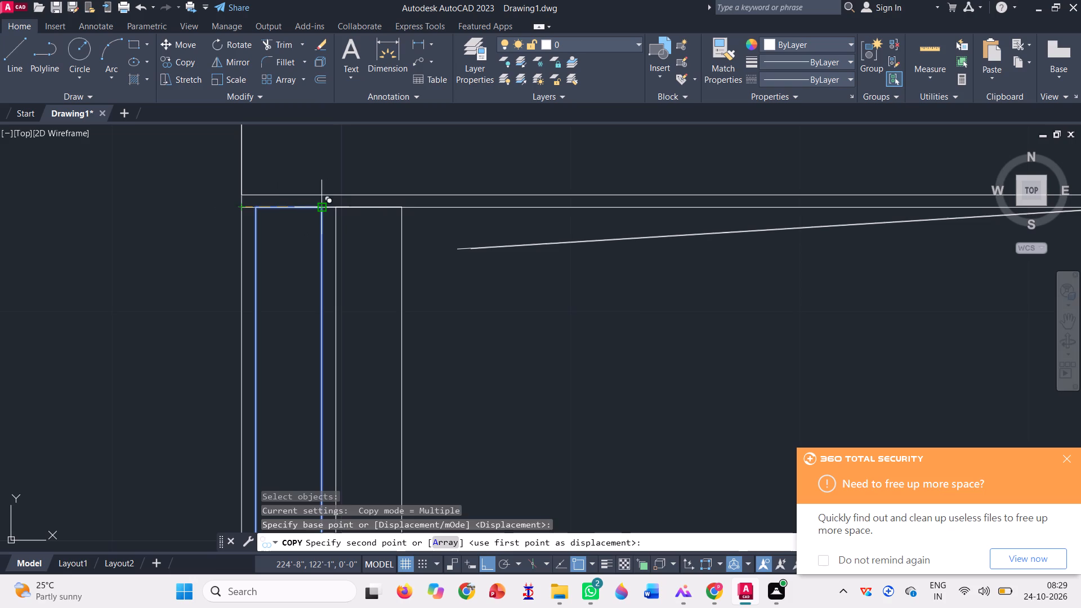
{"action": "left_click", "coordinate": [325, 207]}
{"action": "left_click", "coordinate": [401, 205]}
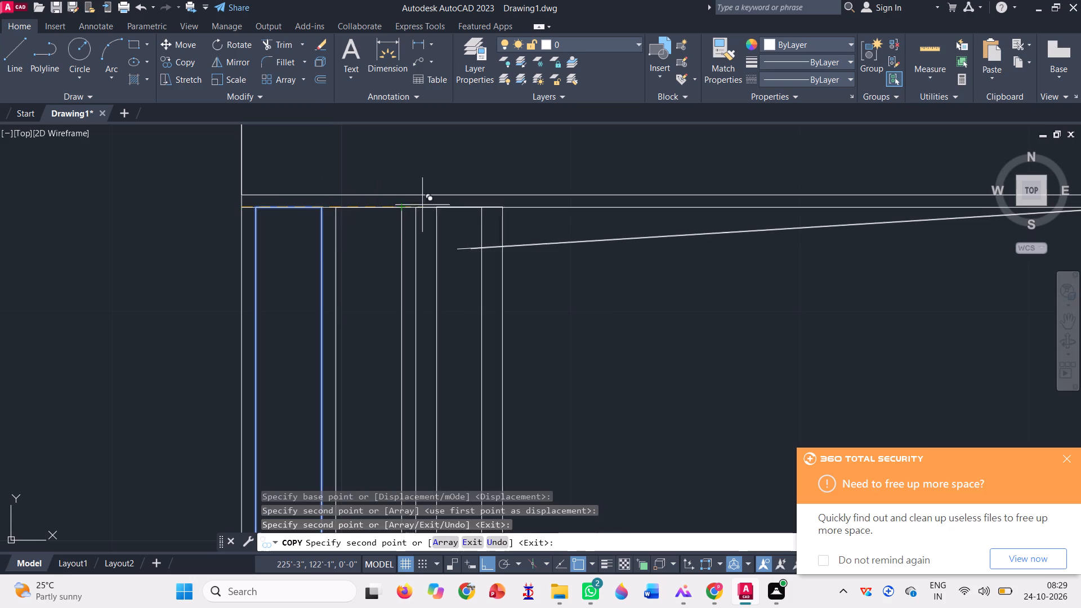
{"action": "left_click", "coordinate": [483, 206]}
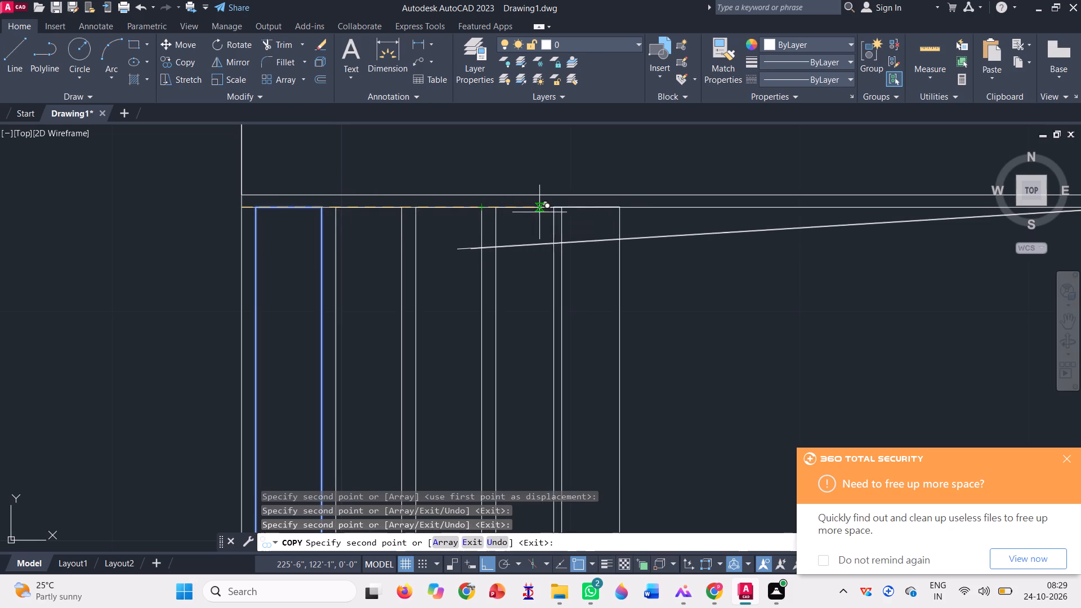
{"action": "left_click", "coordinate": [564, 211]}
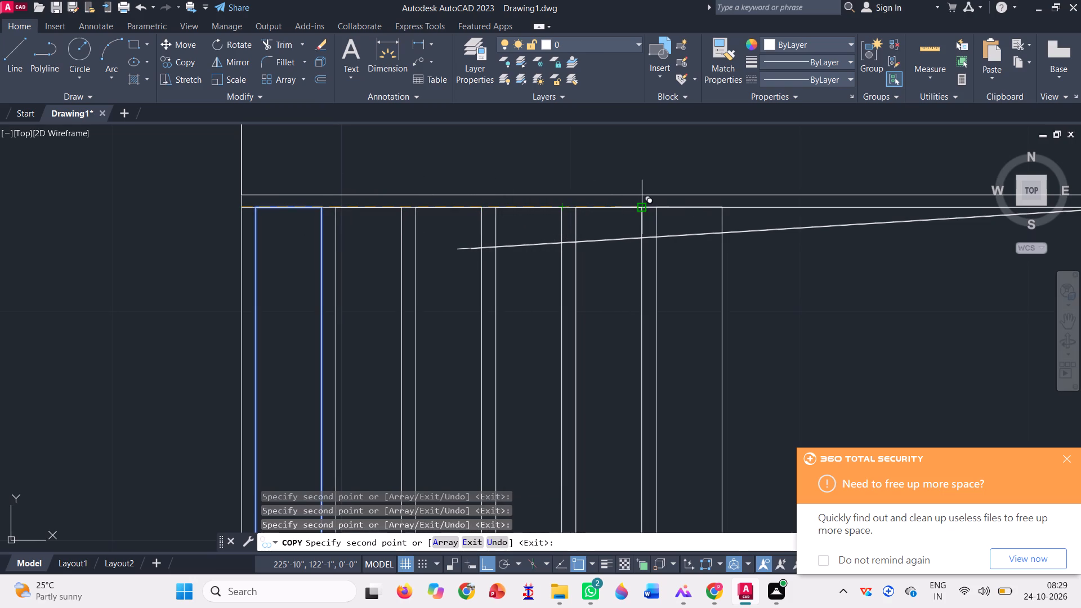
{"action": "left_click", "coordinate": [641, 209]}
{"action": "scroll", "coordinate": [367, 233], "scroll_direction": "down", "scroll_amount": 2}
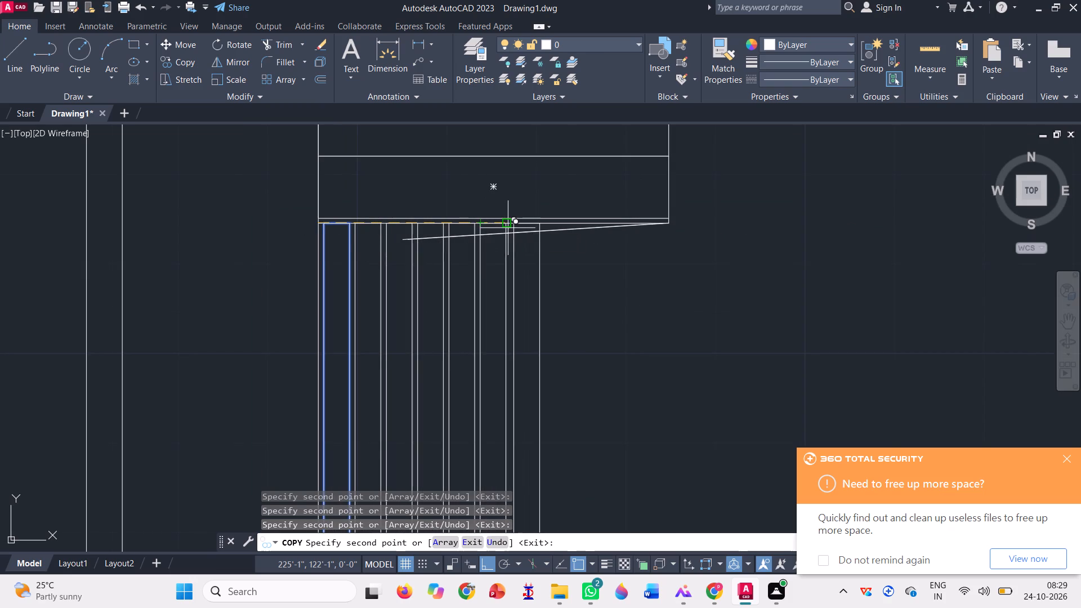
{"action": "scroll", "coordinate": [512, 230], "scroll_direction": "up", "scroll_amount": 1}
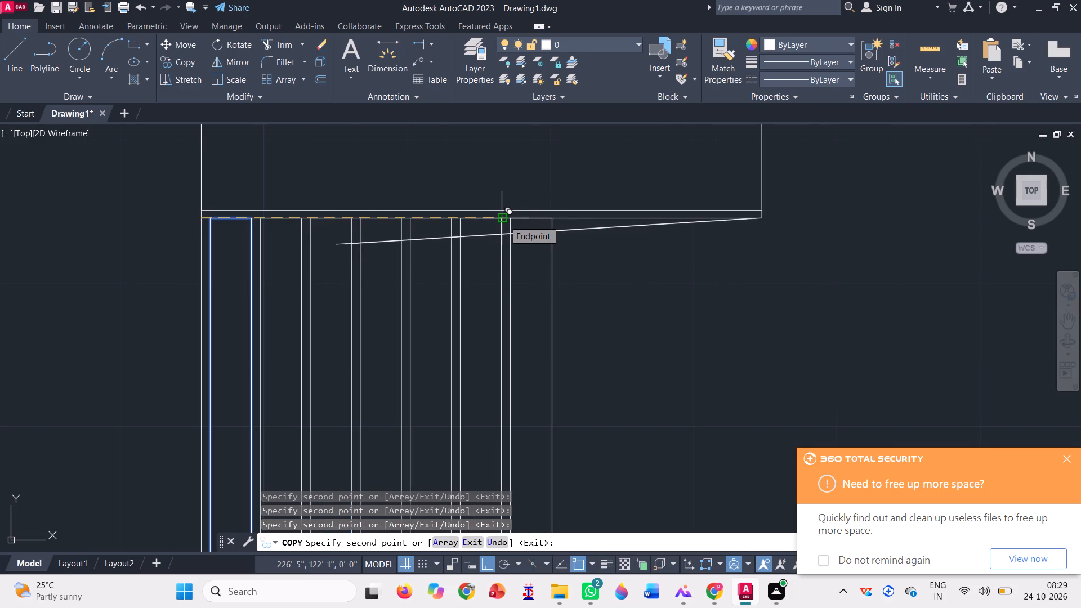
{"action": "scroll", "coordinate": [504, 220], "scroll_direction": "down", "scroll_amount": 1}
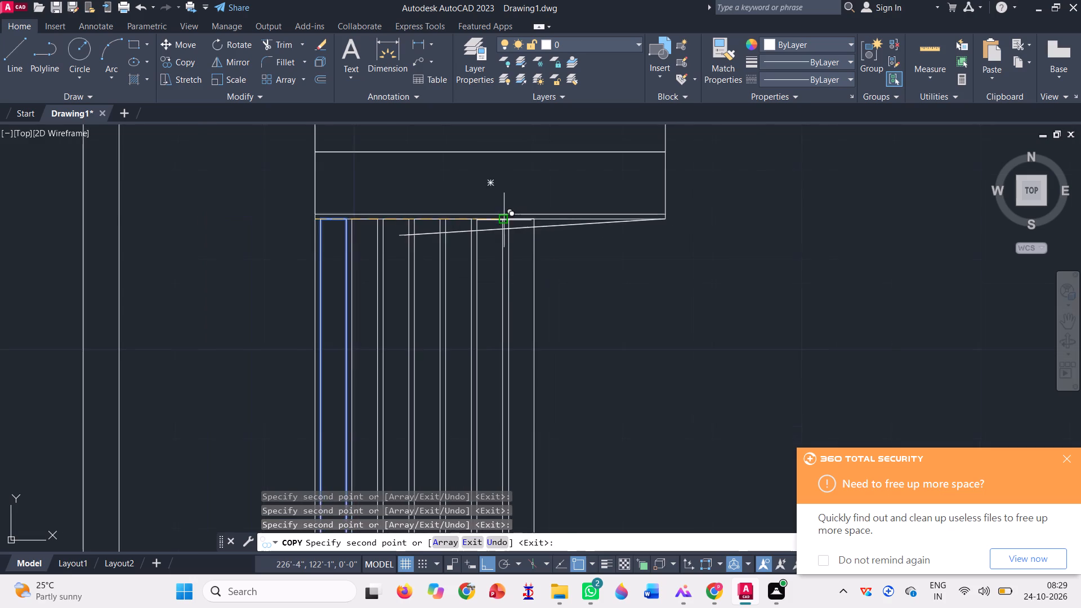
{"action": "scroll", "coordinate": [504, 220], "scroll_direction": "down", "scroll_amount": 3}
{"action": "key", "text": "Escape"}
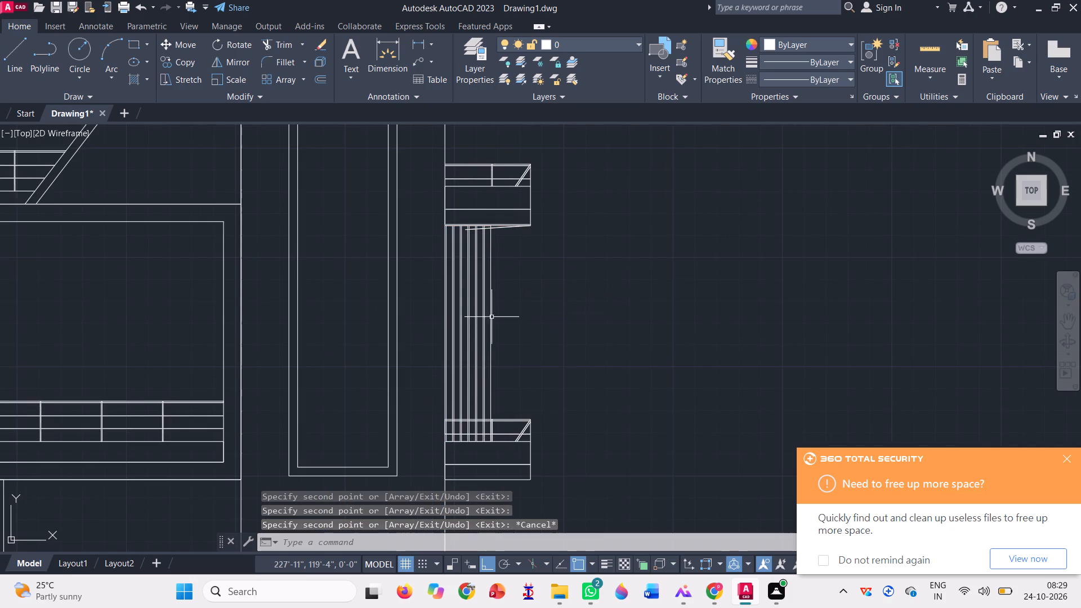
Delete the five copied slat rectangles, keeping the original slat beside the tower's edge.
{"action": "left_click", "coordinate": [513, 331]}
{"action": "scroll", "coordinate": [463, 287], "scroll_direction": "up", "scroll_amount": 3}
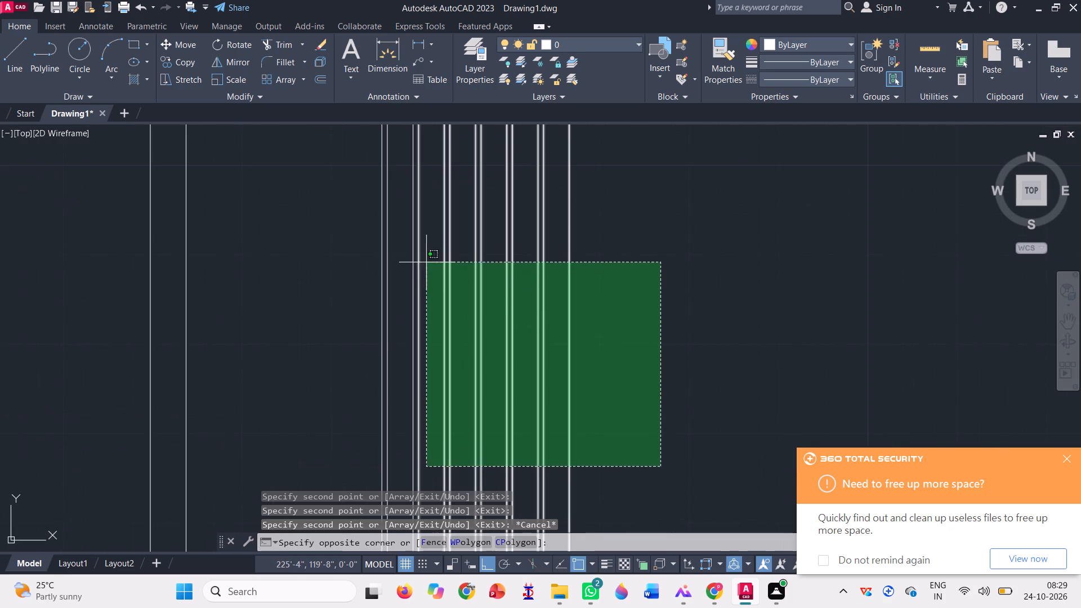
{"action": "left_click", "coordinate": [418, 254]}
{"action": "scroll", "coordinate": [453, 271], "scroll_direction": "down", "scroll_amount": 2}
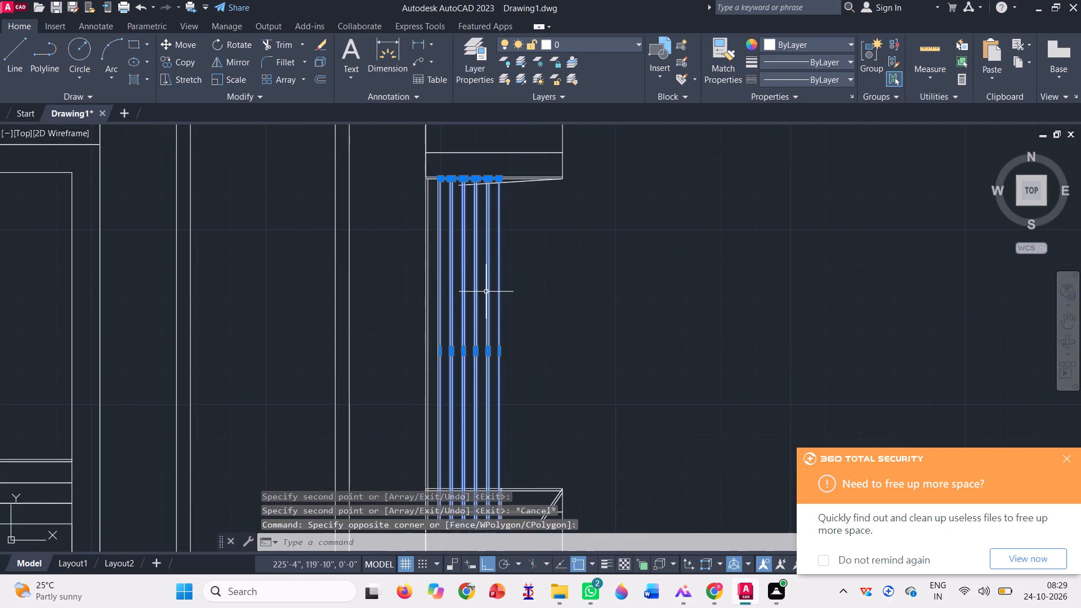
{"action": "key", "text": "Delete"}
Copy the remaining slat rectangle horizontally into the empty space beyond the two side projections.
{"action": "left_click", "coordinate": [438, 273]}
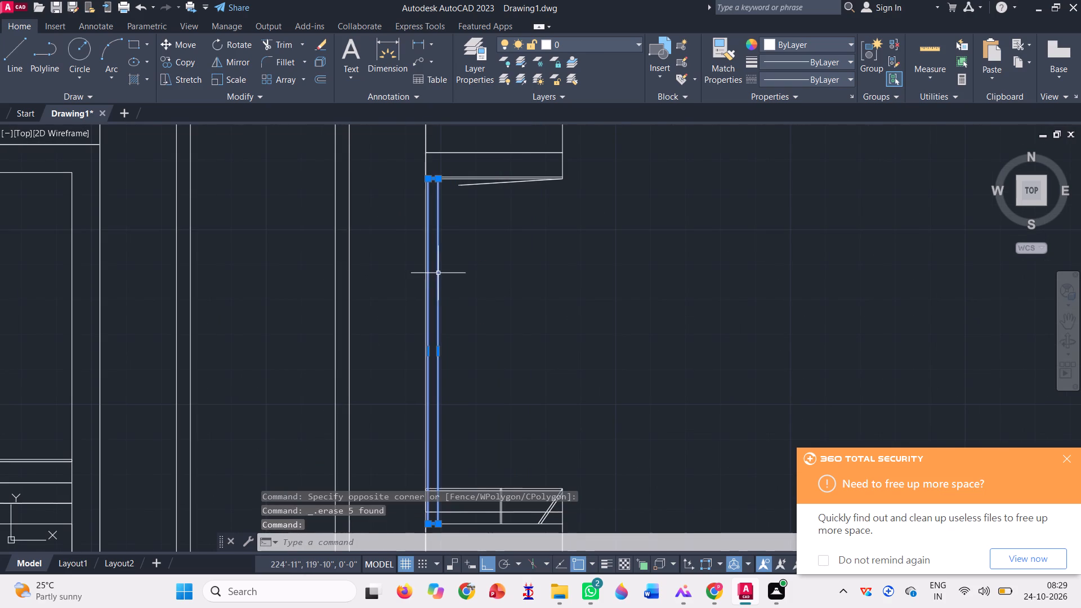
{"action": "type", "text": "co"}
{"action": "key", "text": "space"}
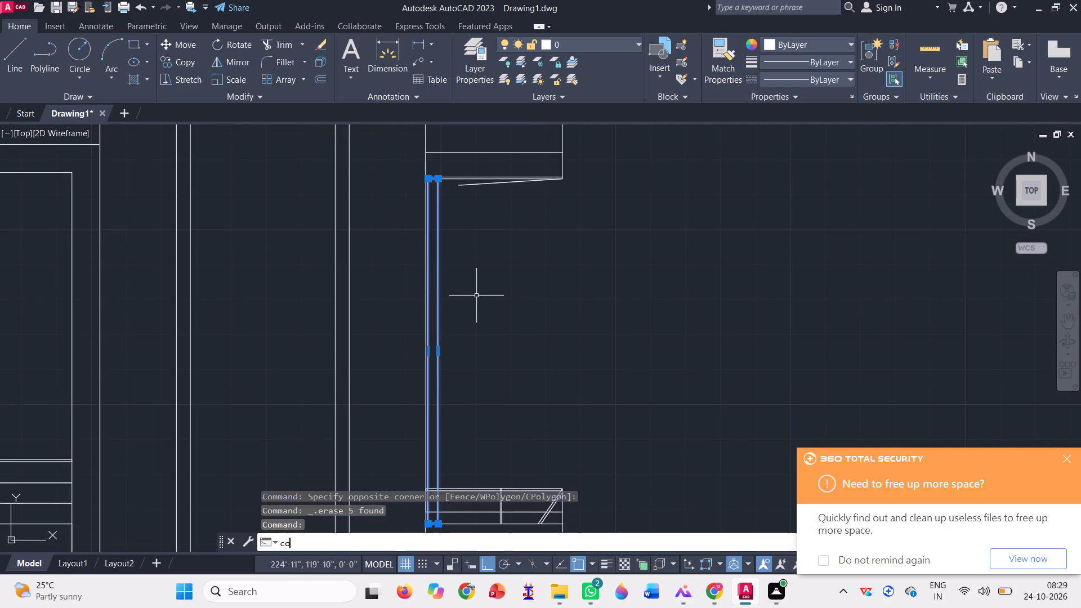
{"action": "left_click", "coordinate": [438, 284]}
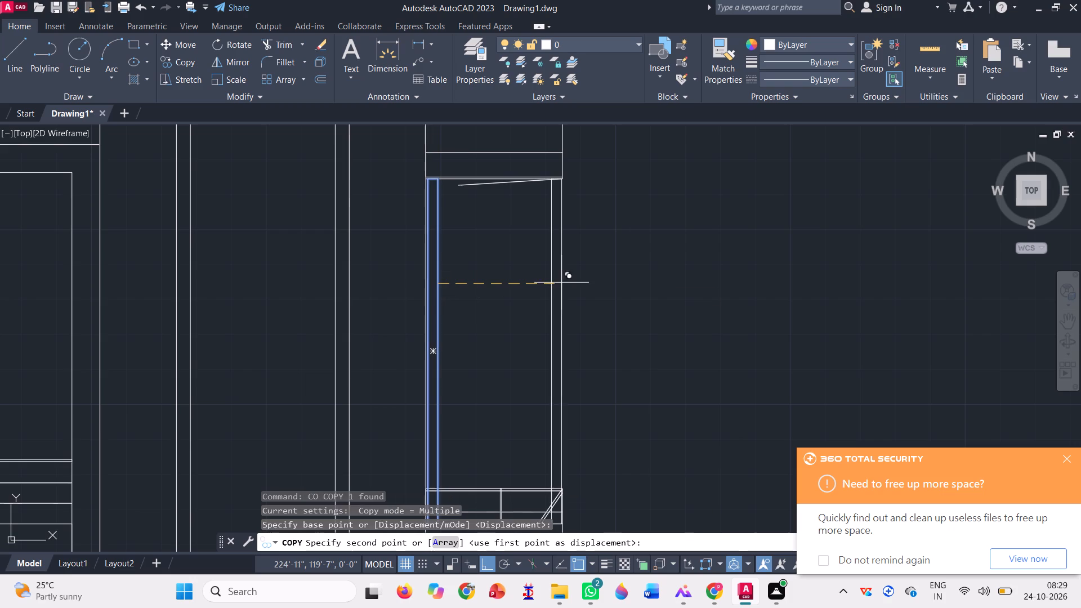
{"action": "left_click", "coordinate": [760, 264]}
{"action": "key", "text": "Escape"}
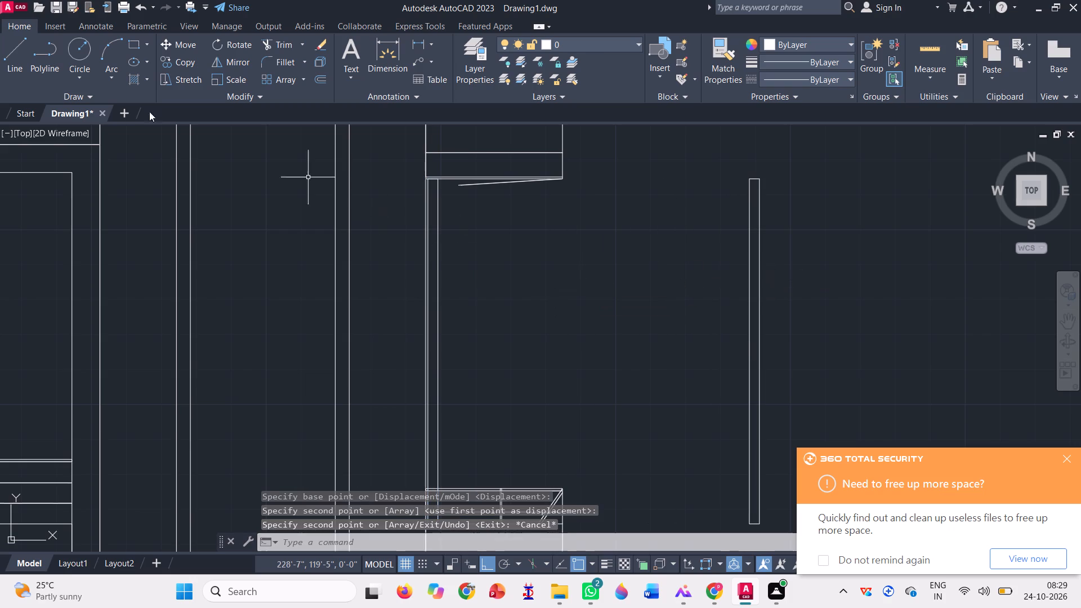
Draw a side face on the copied slat's tower-facing edge: short downward slope from its top corner, vertical to base level, and closing line to its bottom corner.
{"action": "left_click", "coordinate": [12, 55]}
{"action": "scroll", "coordinate": [661, 225], "scroll_direction": "down", "scroll_amount": 1}
{"action": "scroll", "coordinate": [708, 194], "scroll_direction": "up", "scroll_amount": 2}
{"action": "left_click", "coordinate": [727, 194]}
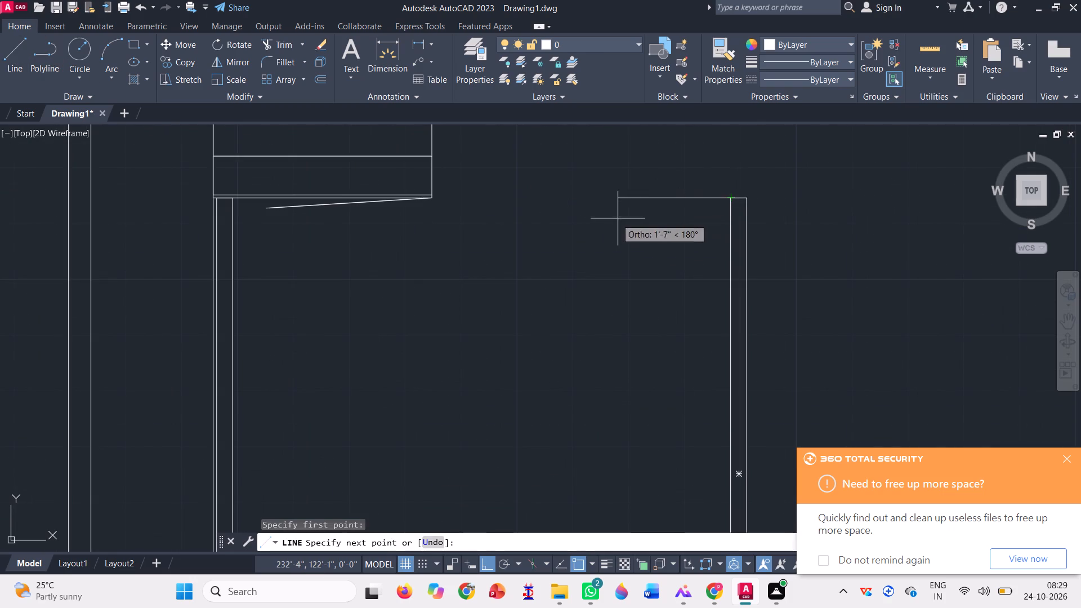
{"action": "scroll", "coordinate": [638, 199], "scroll_direction": "down", "scroll_amount": 1}
{"action": "scroll", "coordinate": [592, 200], "scroll_direction": "down", "scroll_amount": 2}
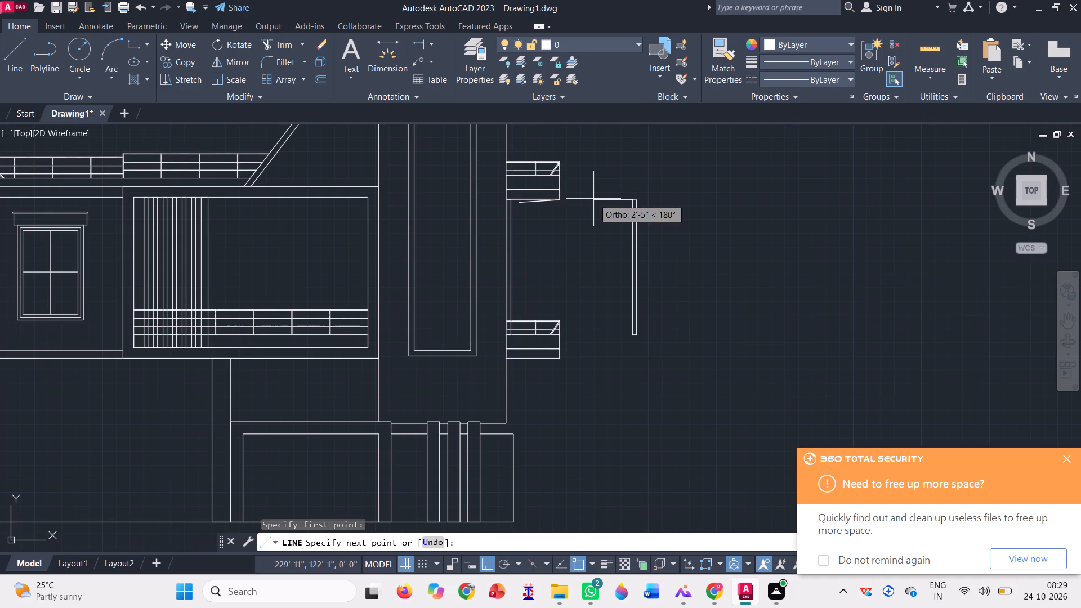
{"action": "key", "text": "F8"}
{"action": "scroll", "coordinate": [601, 220], "scroll_direction": "up", "scroll_amount": 2}
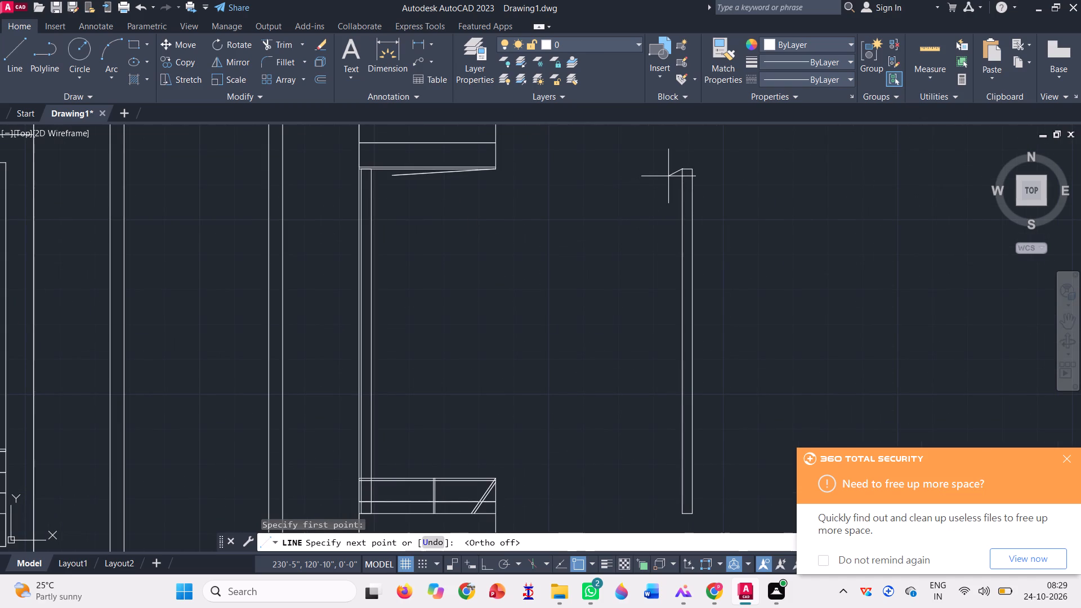
{"action": "scroll", "coordinate": [673, 173], "scroll_direction": "up", "scroll_amount": 2}
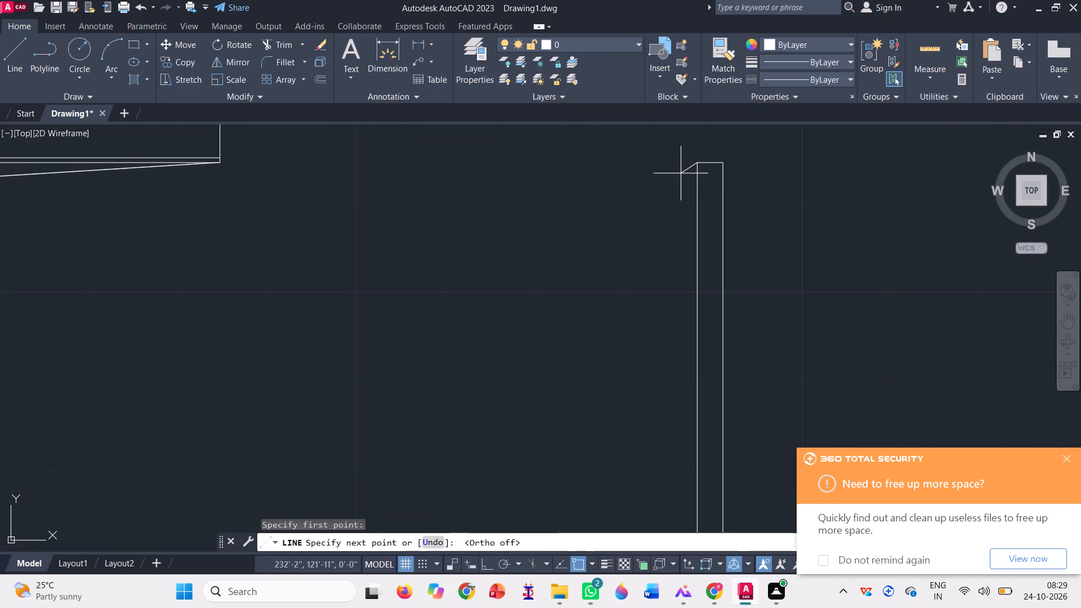
{"action": "left_click", "coordinate": [681, 169]}
{"action": "scroll", "coordinate": [662, 185], "scroll_direction": "down", "scroll_amount": 3}
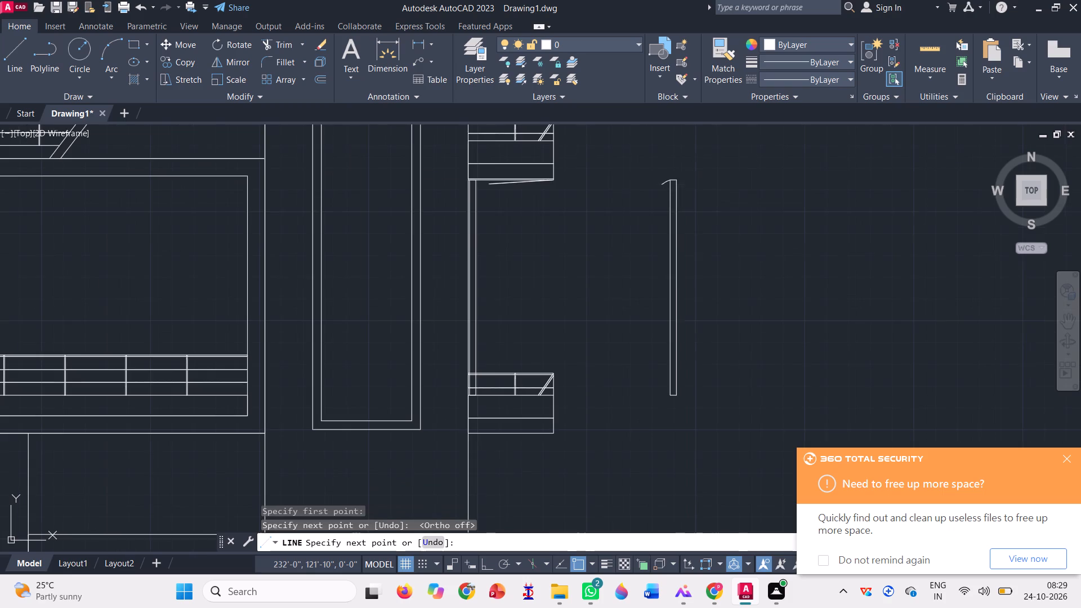
{"action": "scroll", "coordinate": [656, 386], "scroll_direction": "up", "scroll_amount": 1}
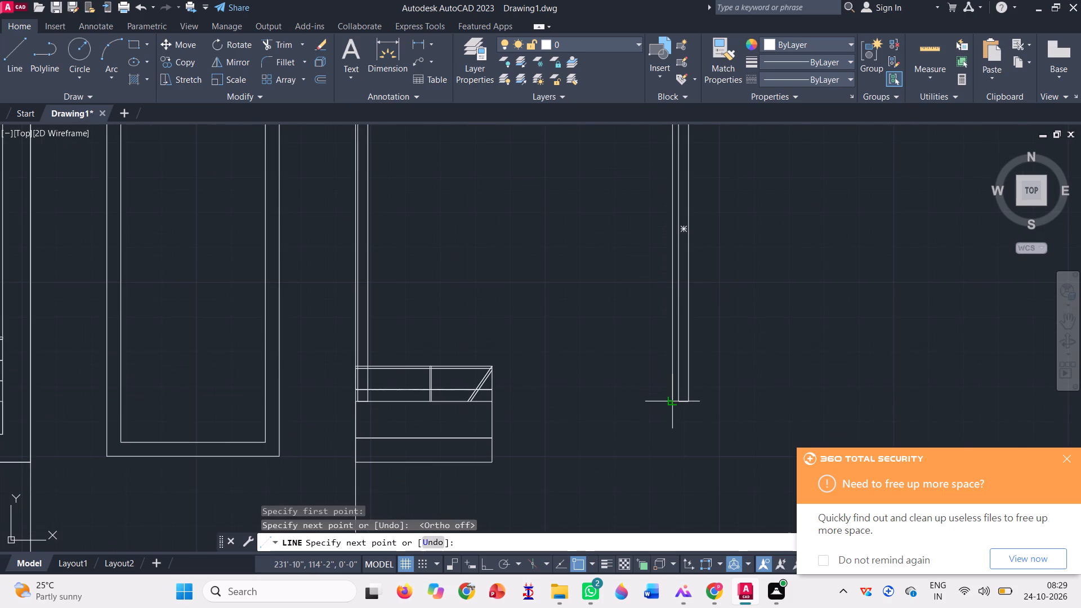
{"action": "key", "text": "F8"}
{"action": "scroll", "coordinate": [671, 394], "scroll_direction": "up", "scroll_amount": 1}
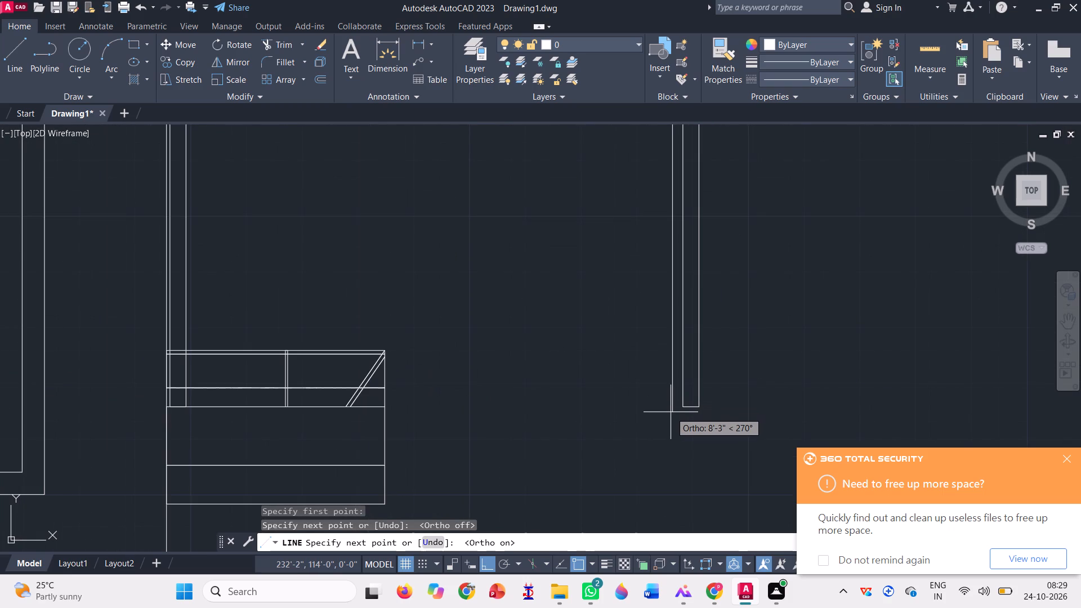
{"action": "left_click", "coordinate": [671, 407]}
{"action": "left_click", "coordinate": [687, 405]}
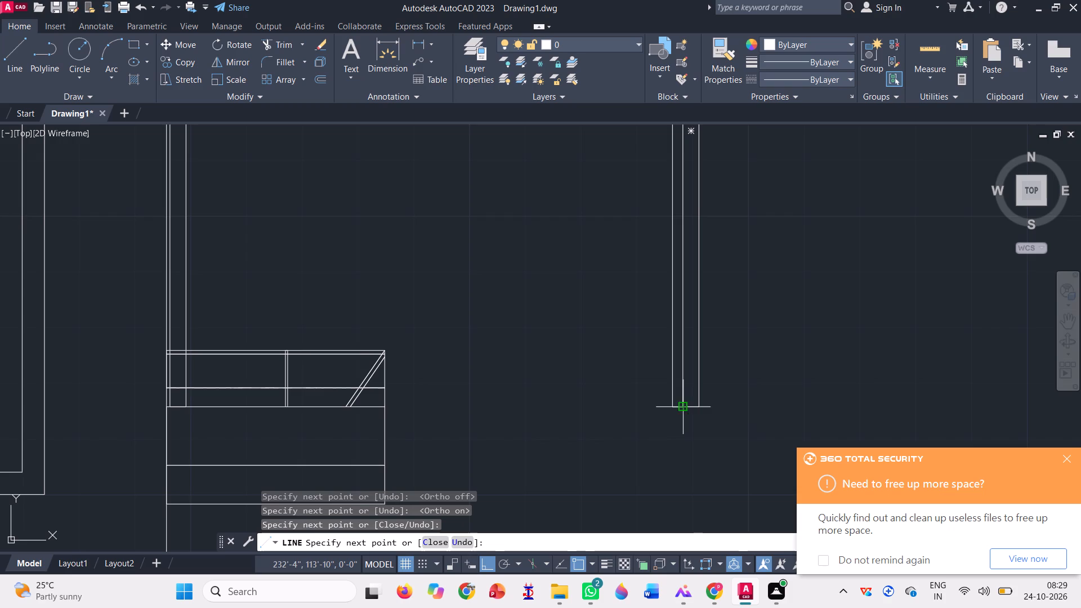
{"action": "key", "text": "space"}
Delete the original slat rectangle beside the tower's edge between the two projections.
{"action": "scroll", "coordinate": [619, 408], "scroll_direction": "down", "scroll_amount": 3}
{"action": "scroll", "coordinate": [517, 317], "scroll_direction": "up", "scroll_amount": 3}
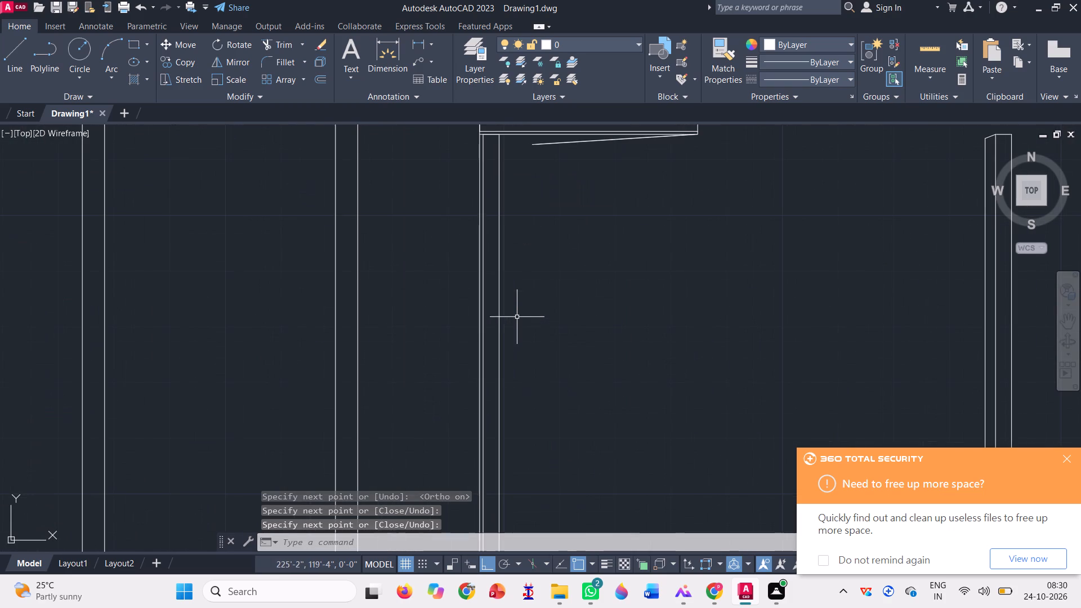
{"action": "left_click", "coordinate": [500, 307]}
{"action": "key", "text": "Delete"}
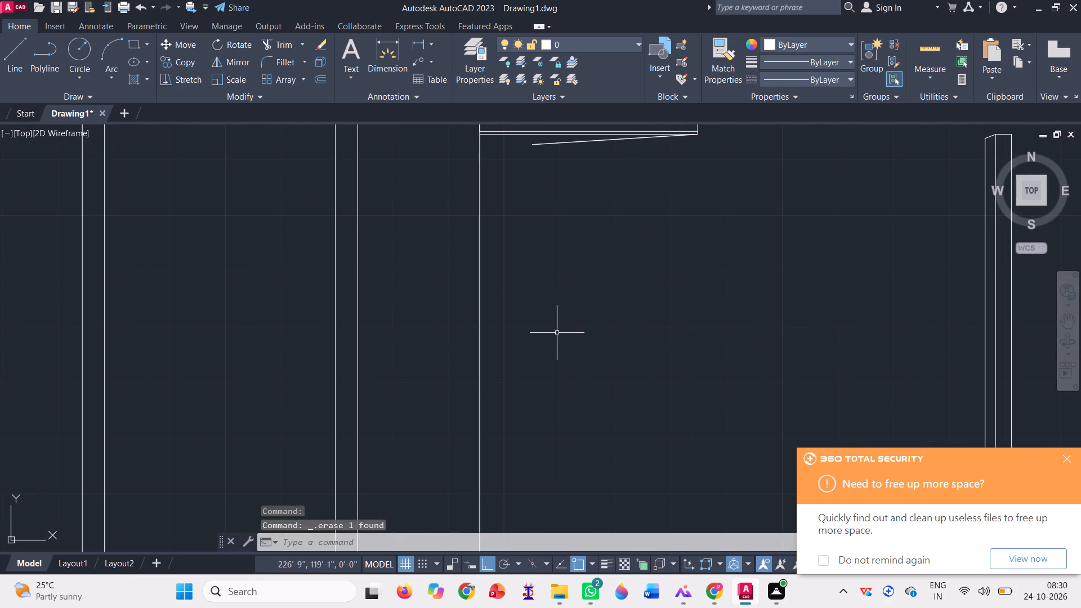
Copy the slat with its sloped side face three times side by side under the upper projection, starting beside the tower's edge.
{"action": "scroll", "coordinate": [535, 303], "scroll_direction": "down", "scroll_amount": 2}
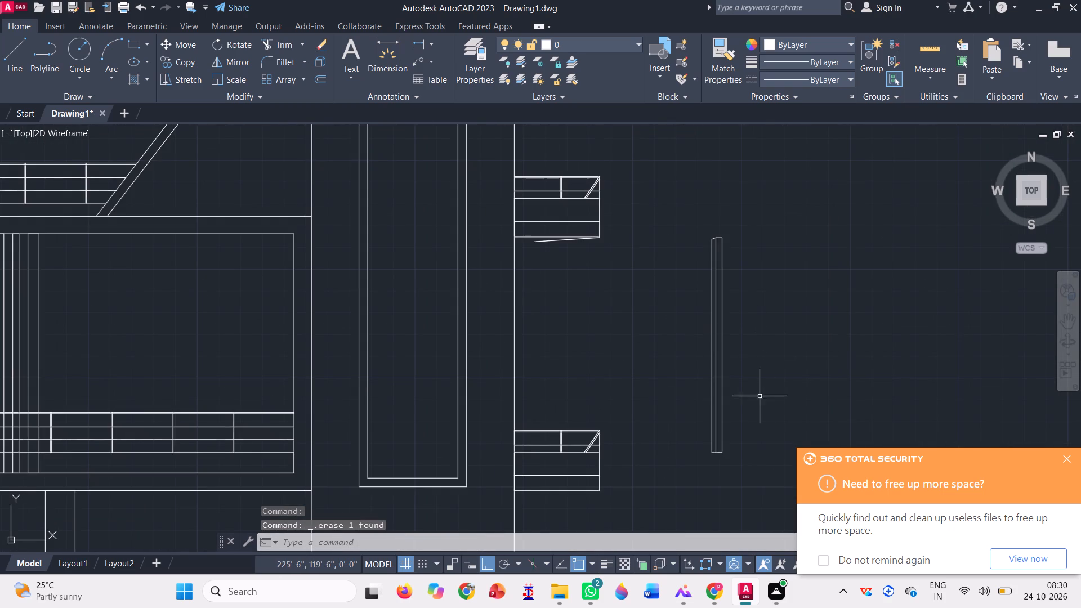
{"action": "left_click", "coordinate": [740, 462]}
{"action": "left_click", "coordinate": [666, 221]}
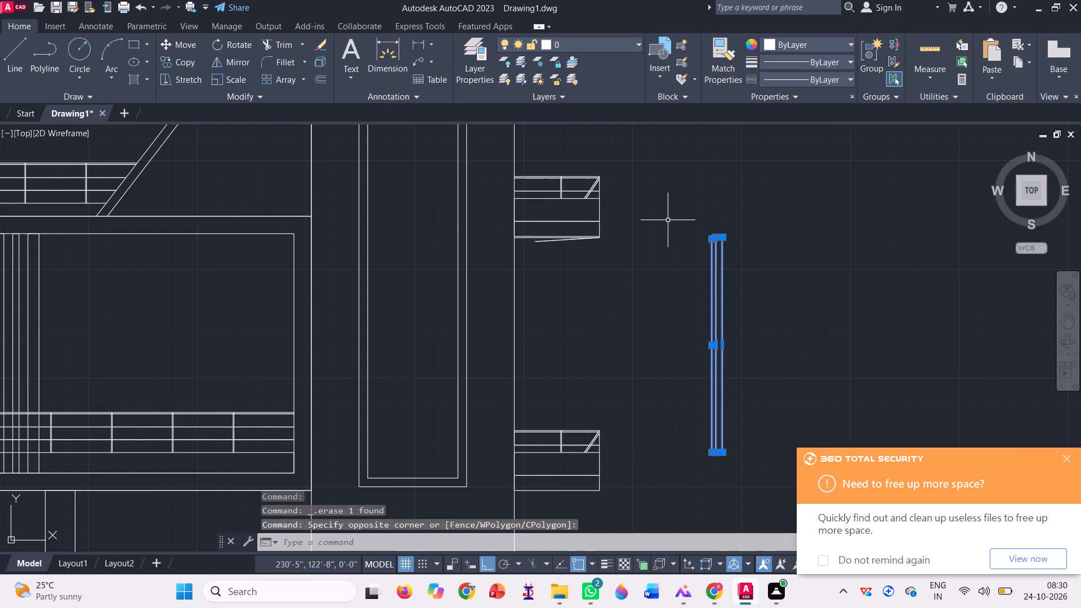
{"action": "type", "text": "co"}
{"action": "key", "text": "space"}
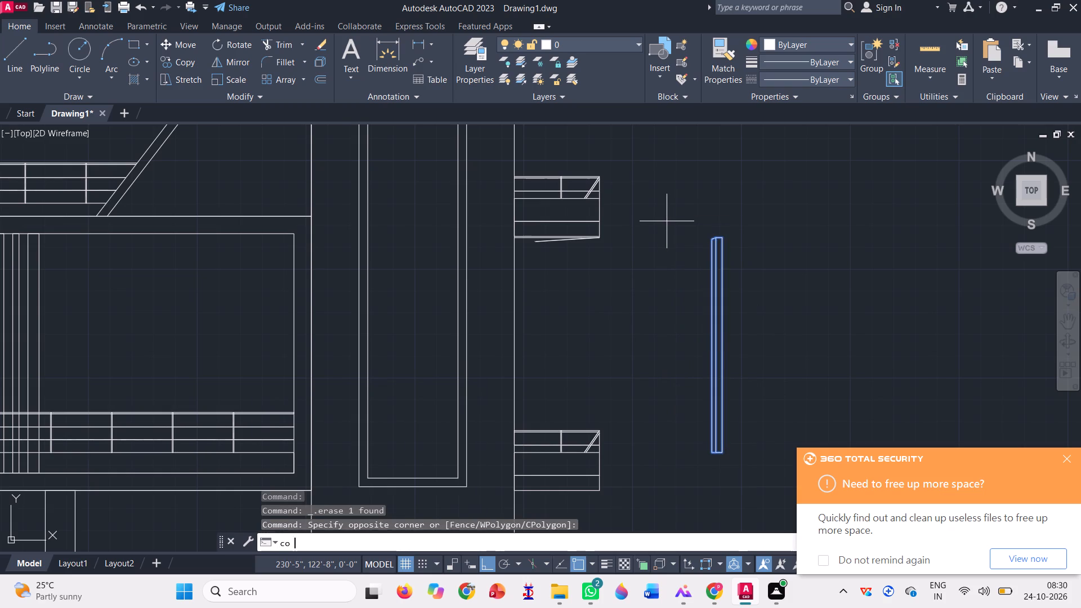
{"action": "scroll", "coordinate": [738, 237], "scroll_direction": "up", "scroll_amount": 3}
{"action": "scroll", "coordinate": [691, 236], "scroll_direction": "up", "scroll_amount": 2}
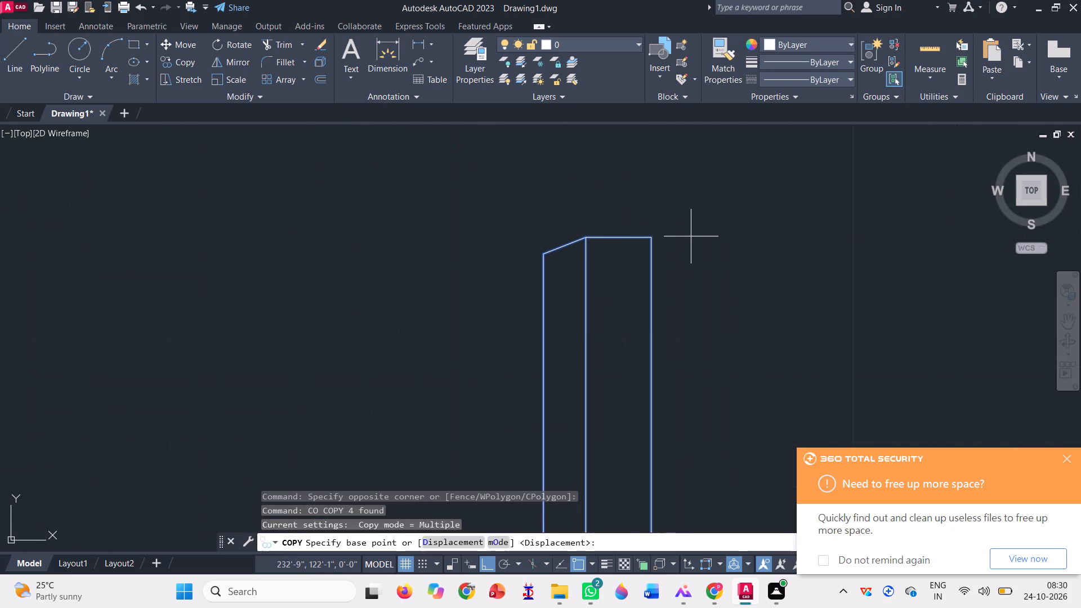
{"action": "left_click", "coordinate": [651, 240]}
{"action": "scroll", "coordinate": [699, 239], "scroll_direction": "down", "scroll_amount": 5}
{"action": "scroll", "coordinate": [507, 243], "scroll_direction": "up", "scroll_amount": 3}
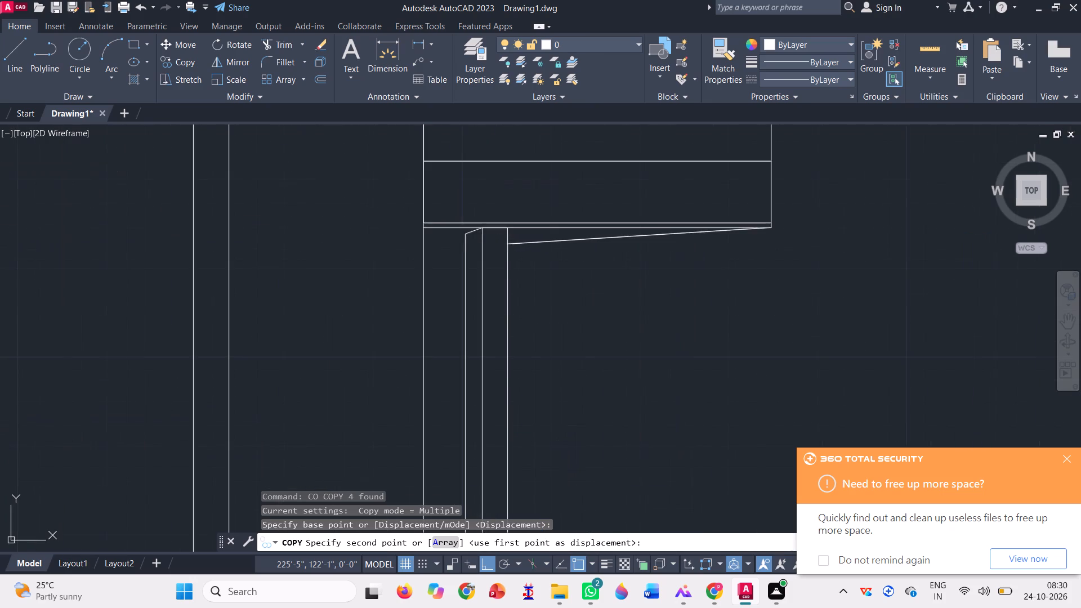
{"action": "scroll", "coordinate": [507, 243], "scroll_direction": "up", "scroll_amount": 3}
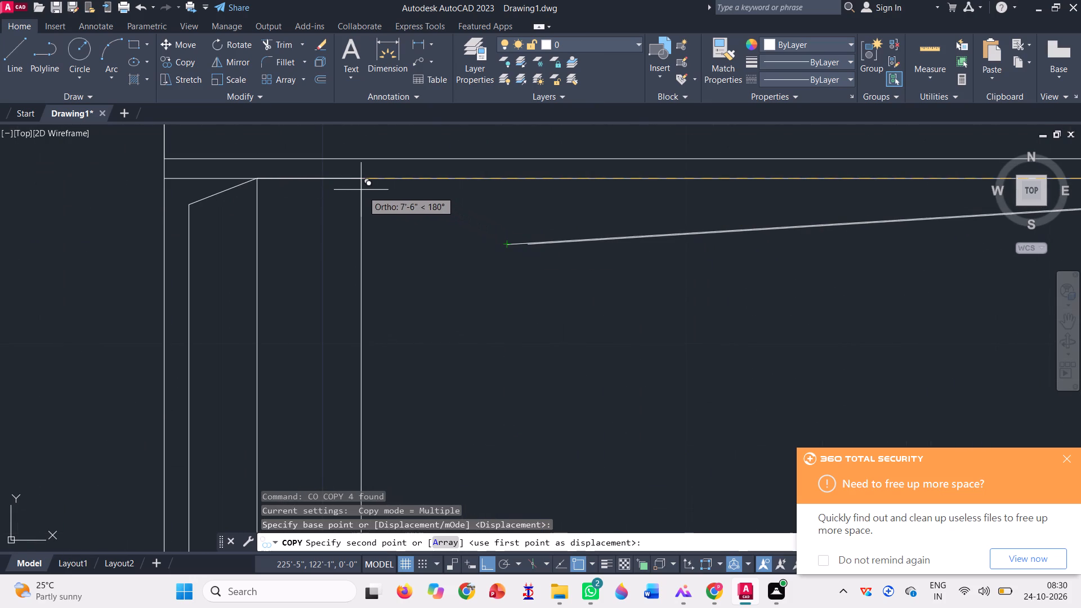
{"action": "left_click", "coordinate": [360, 181]}
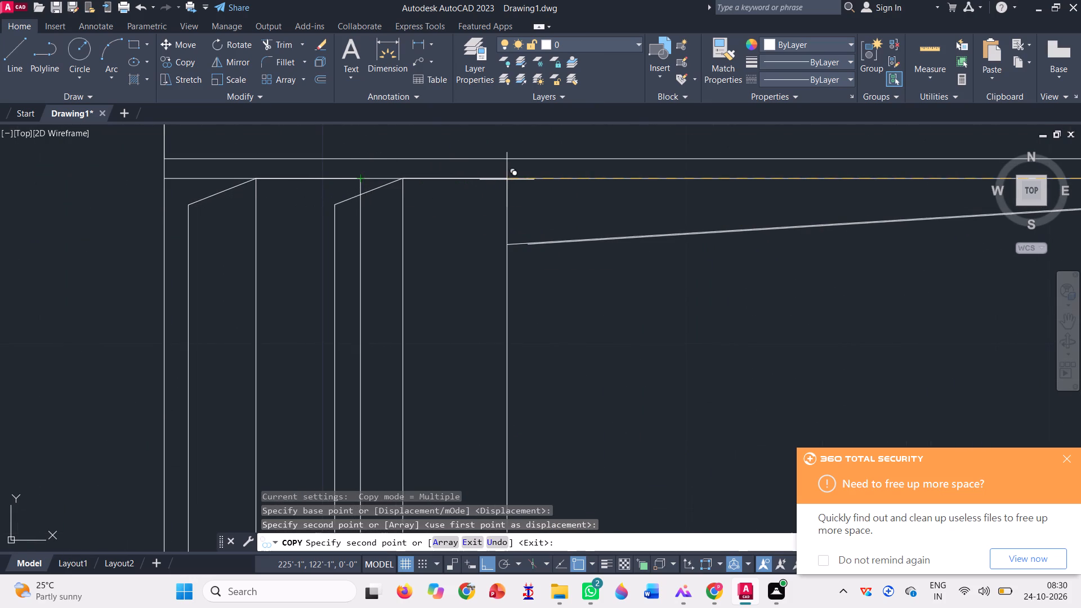
{"action": "left_click", "coordinate": [564, 181]}
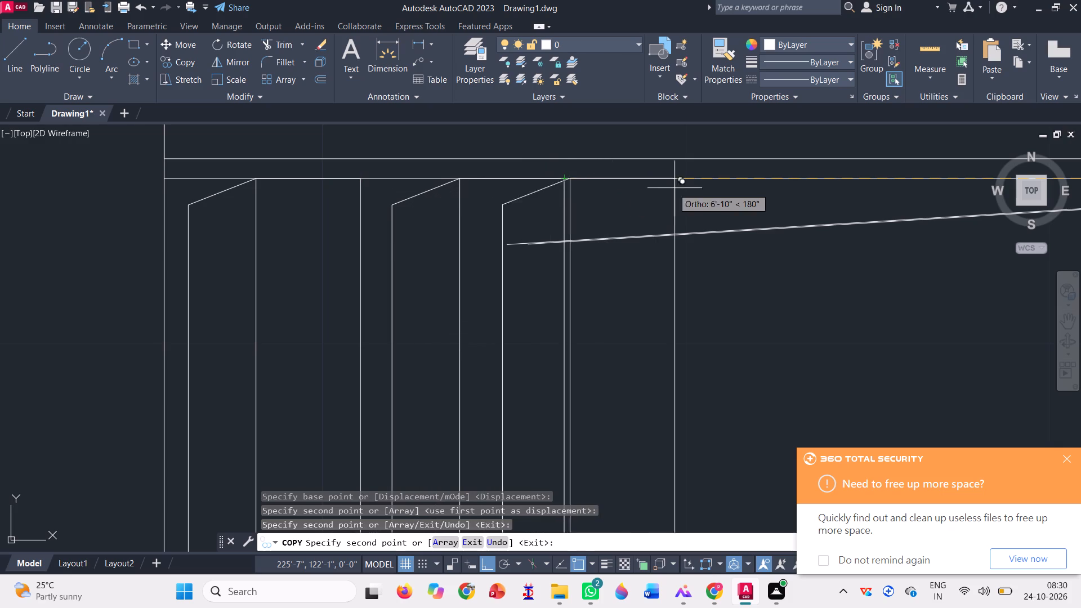
{"action": "left_click", "coordinate": [760, 190]}
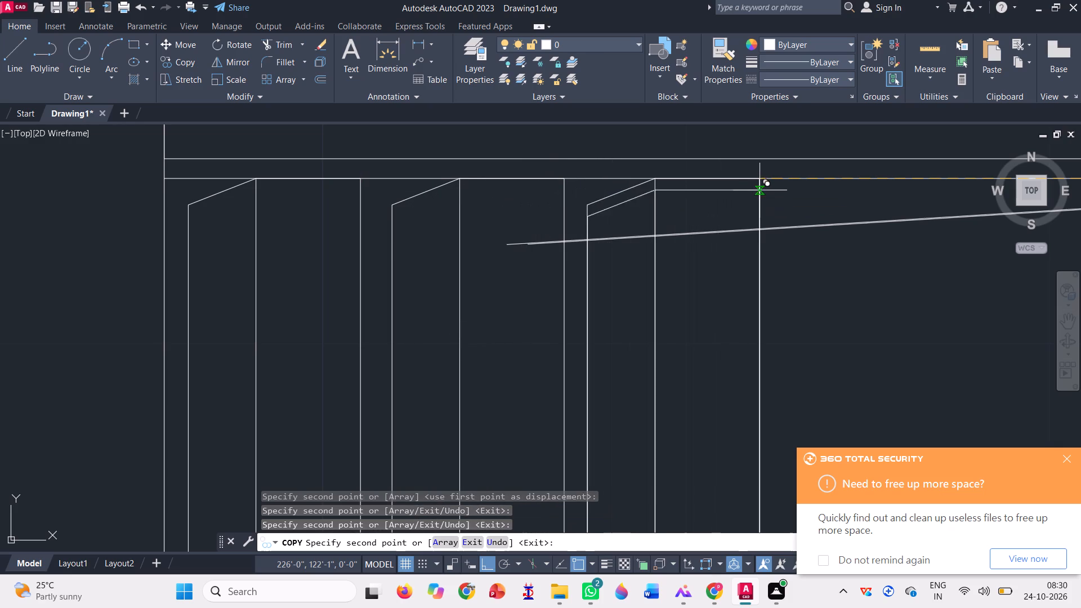
{"action": "scroll", "coordinate": [608, 196], "scroll_direction": "down", "scroll_amount": 2}
{"action": "key", "text": "Escape"}
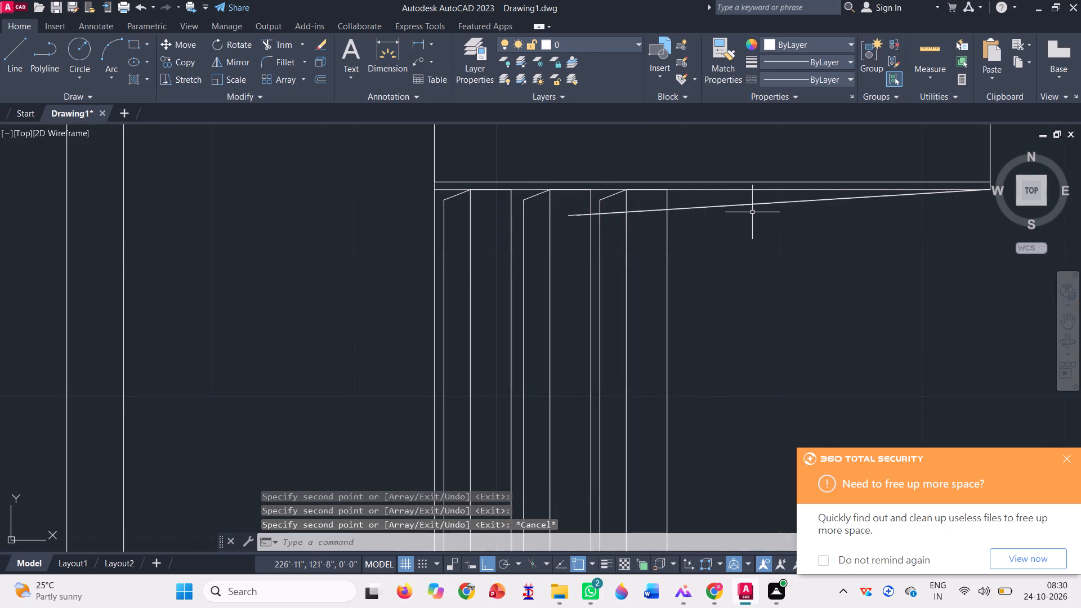
Delete the stray sloped lines beneath the upper side projection.
{"action": "left_click", "coordinate": [750, 211]}
{"action": "left_click", "coordinate": [740, 204]}
{"action": "key", "text": "Delete"}
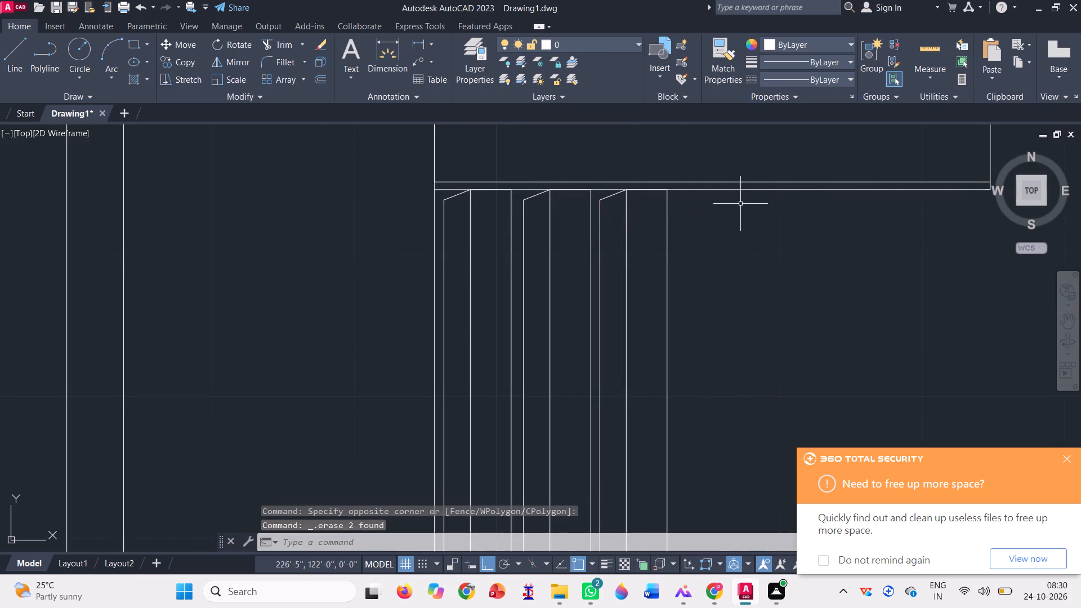
Delete the source slat and its short leftover end lines from the empty space beyond the projections.
{"action": "scroll", "coordinate": [460, 232], "scroll_direction": "down", "scroll_amount": 2}
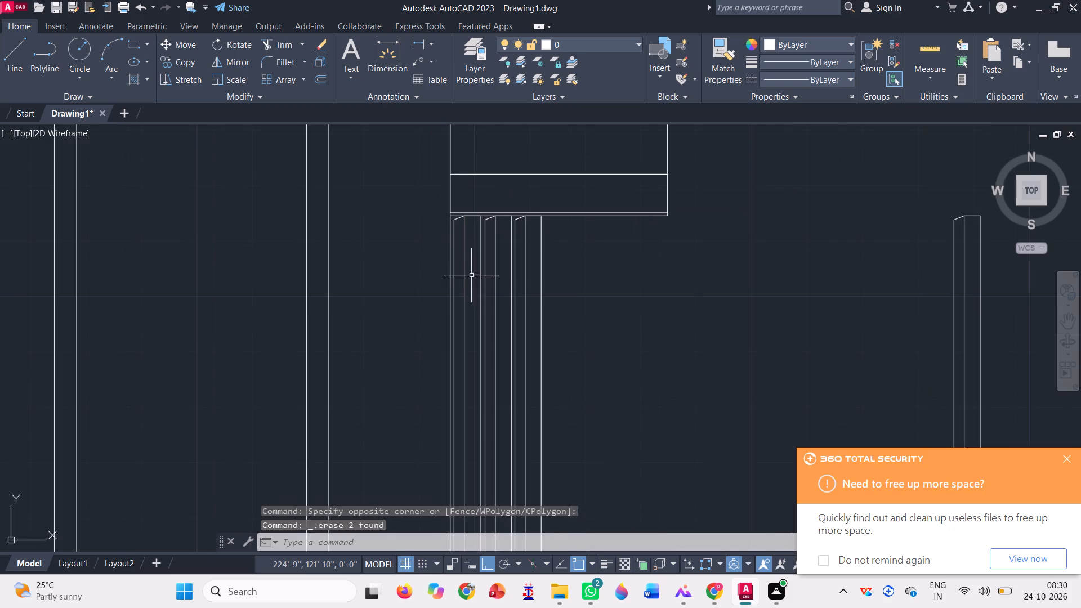
{"action": "scroll", "coordinate": [539, 239], "scroll_direction": "down", "scroll_amount": 1}
{"action": "left_click", "coordinate": [823, 336]}
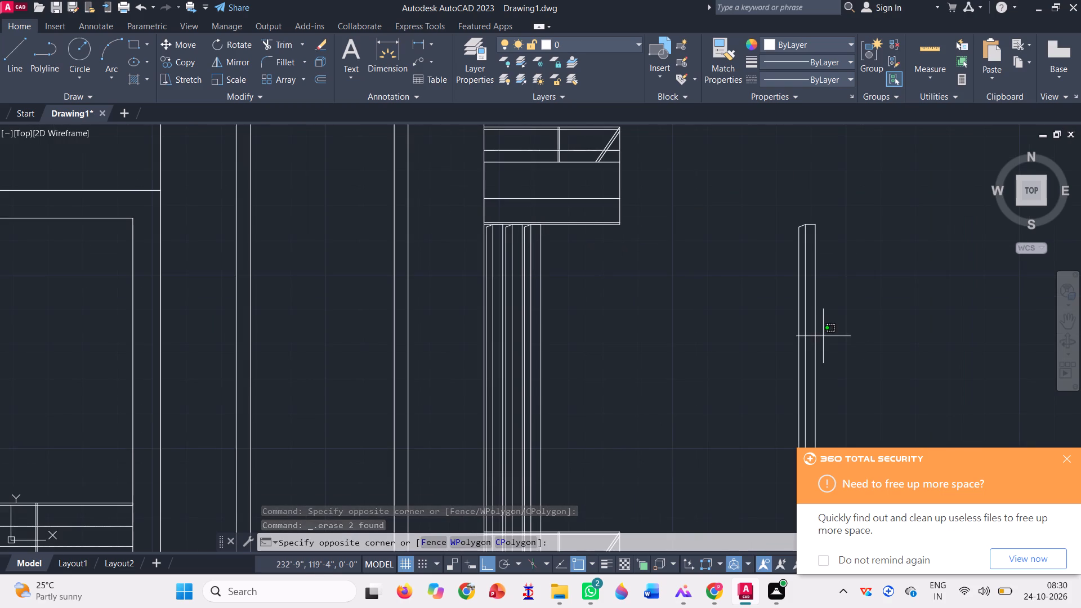
{"action": "left_click", "coordinate": [758, 238]}
{"action": "key", "text": "Delete"}
{"action": "scroll", "coordinate": [758, 238], "scroll_direction": "down", "scroll_amount": 2}
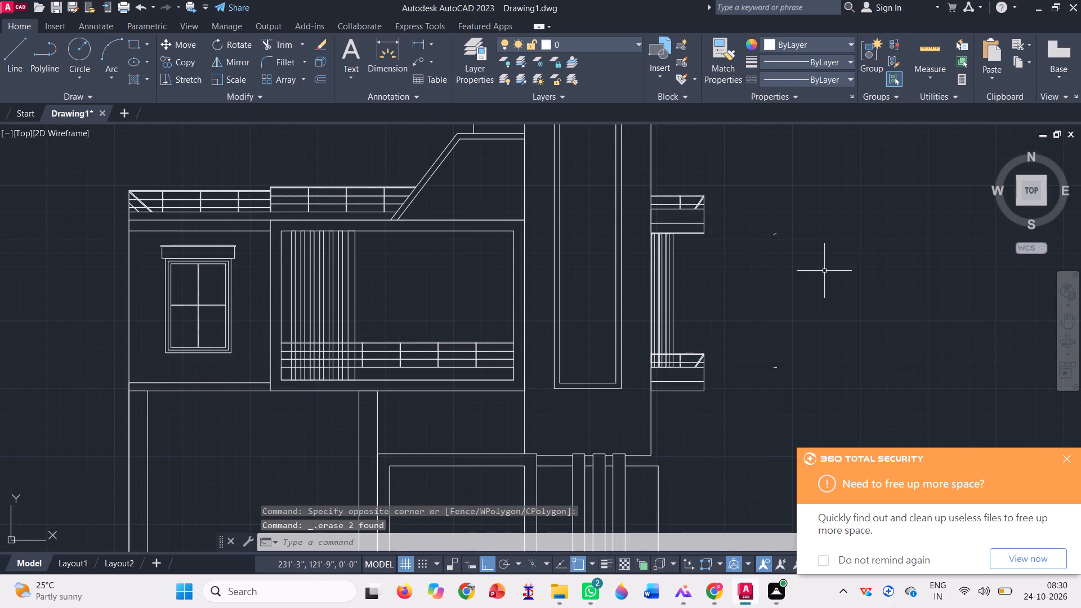
{"action": "left_click", "coordinate": [792, 402]}
{"action": "left_click", "coordinate": [761, 203]}
{"action": "key", "text": "Delete"}
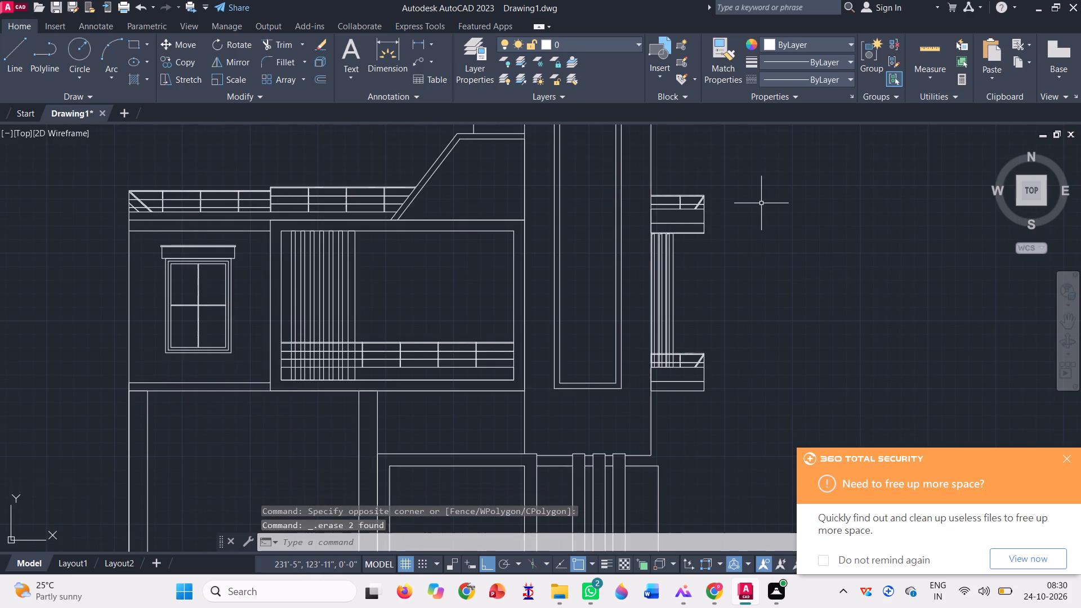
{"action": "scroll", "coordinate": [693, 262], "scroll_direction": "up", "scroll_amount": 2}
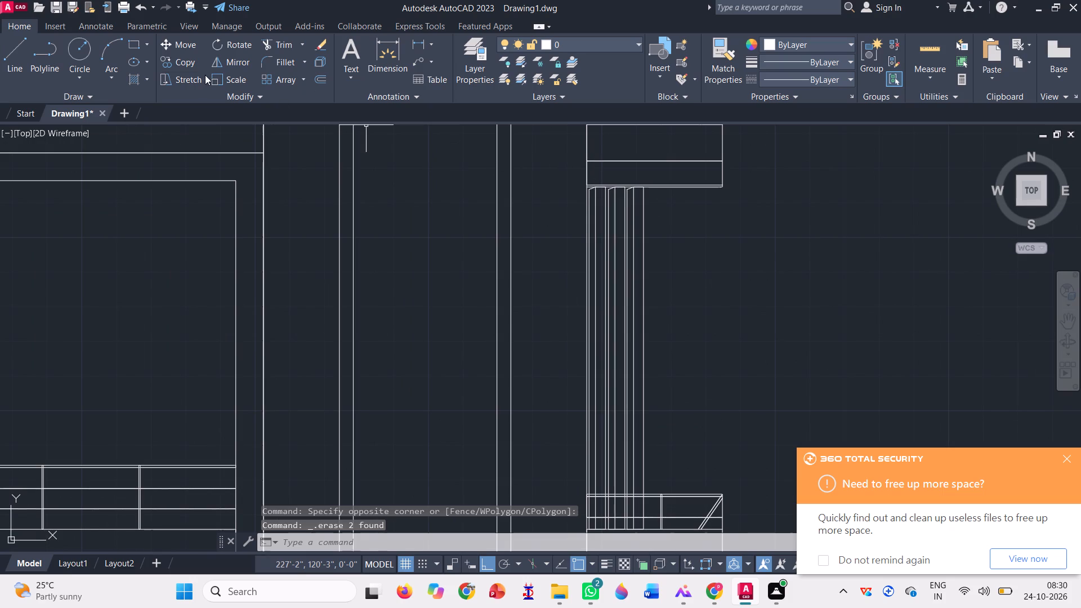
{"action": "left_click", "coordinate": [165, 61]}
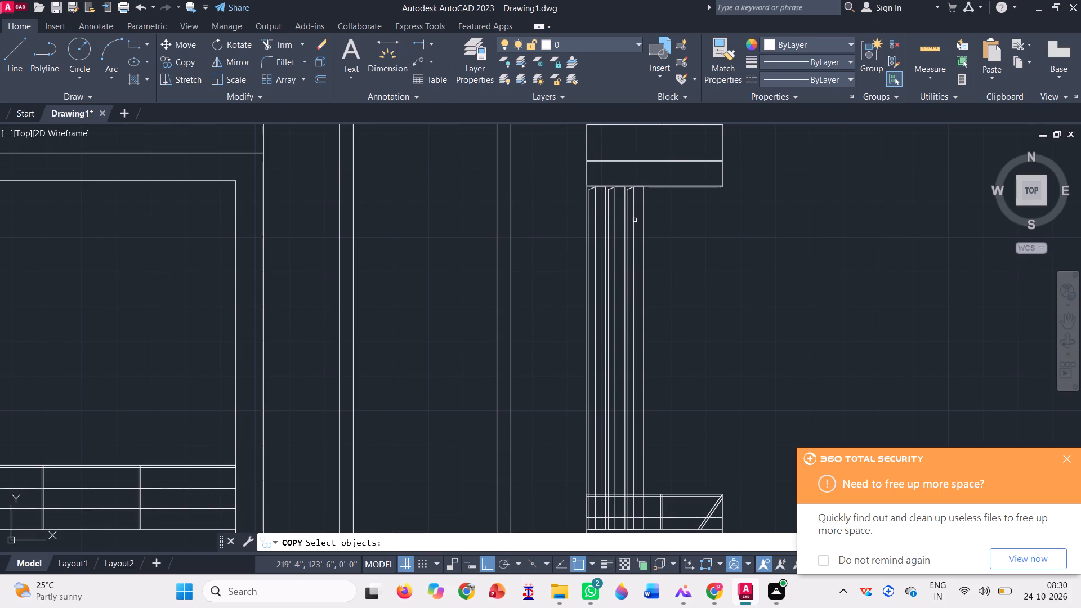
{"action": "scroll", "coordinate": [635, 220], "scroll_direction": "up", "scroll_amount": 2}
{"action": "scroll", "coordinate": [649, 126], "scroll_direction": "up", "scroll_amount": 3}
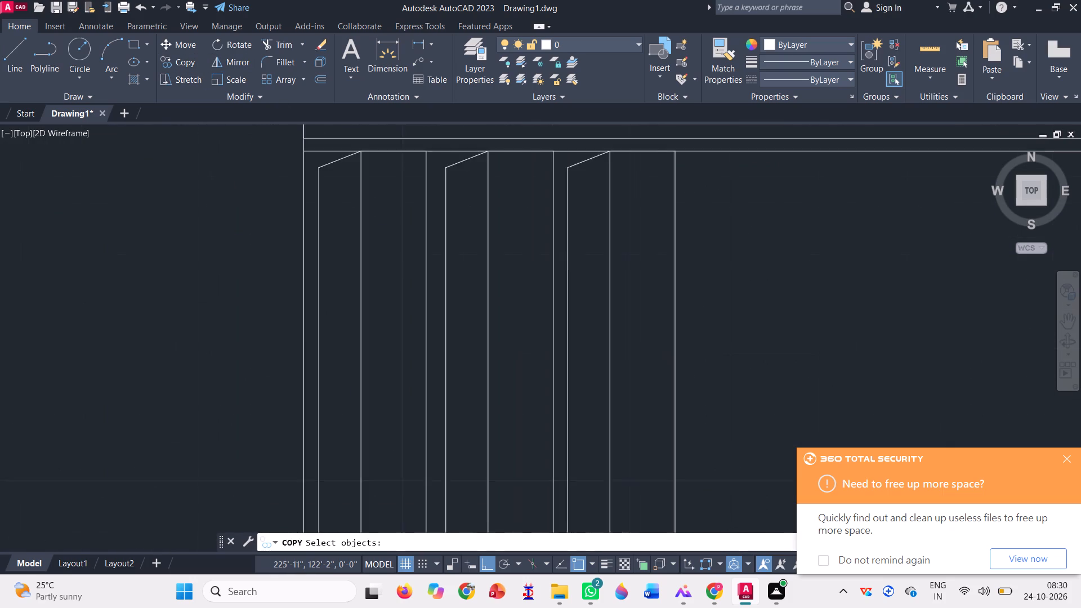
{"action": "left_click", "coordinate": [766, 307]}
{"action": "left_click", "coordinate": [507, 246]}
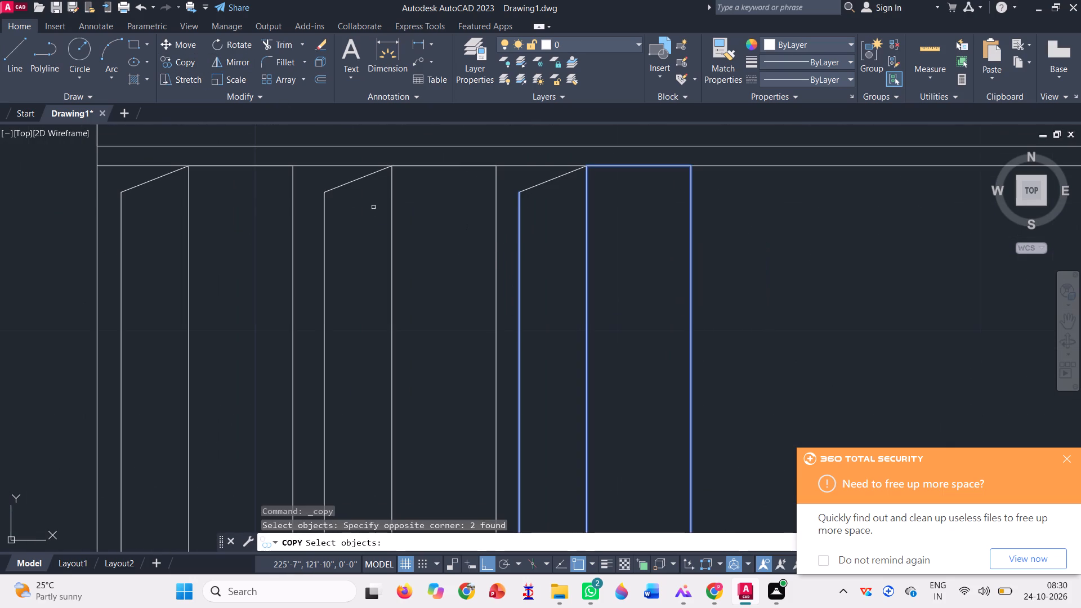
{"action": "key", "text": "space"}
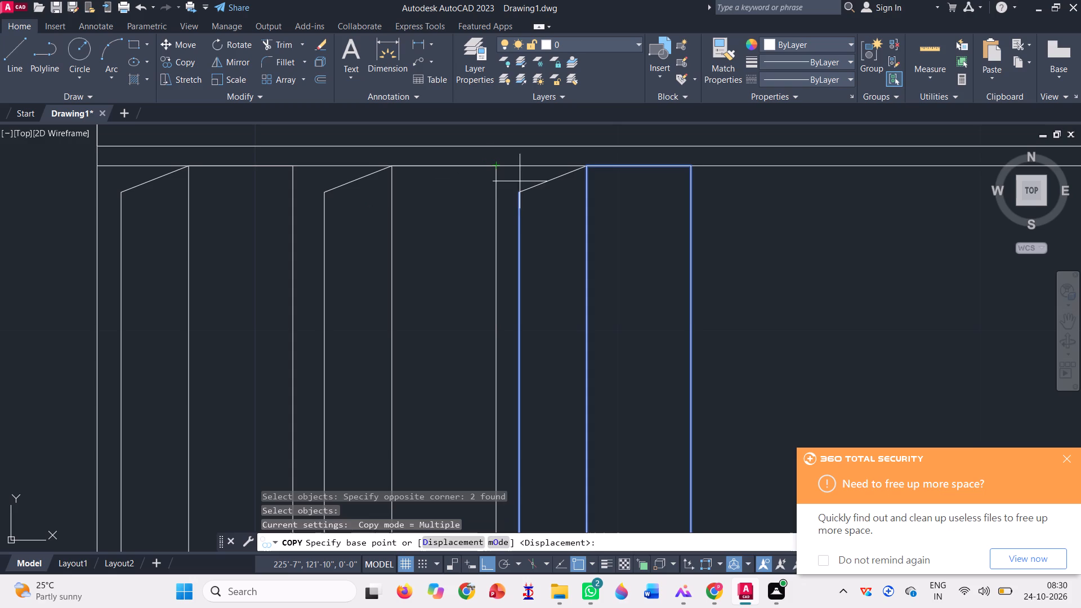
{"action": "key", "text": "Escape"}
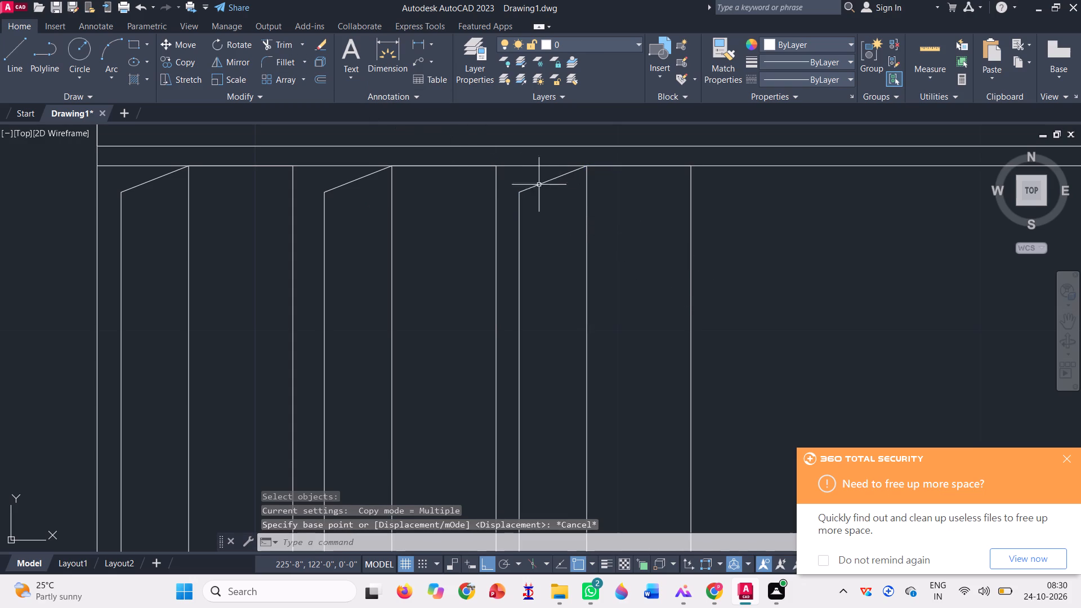
Copy the third slat with its side face four times at the second-to-third slat spacing, filling the width beneath the upper projection.
{"action": "type", "text": "co"}
{"action": "key", "text": "space"}
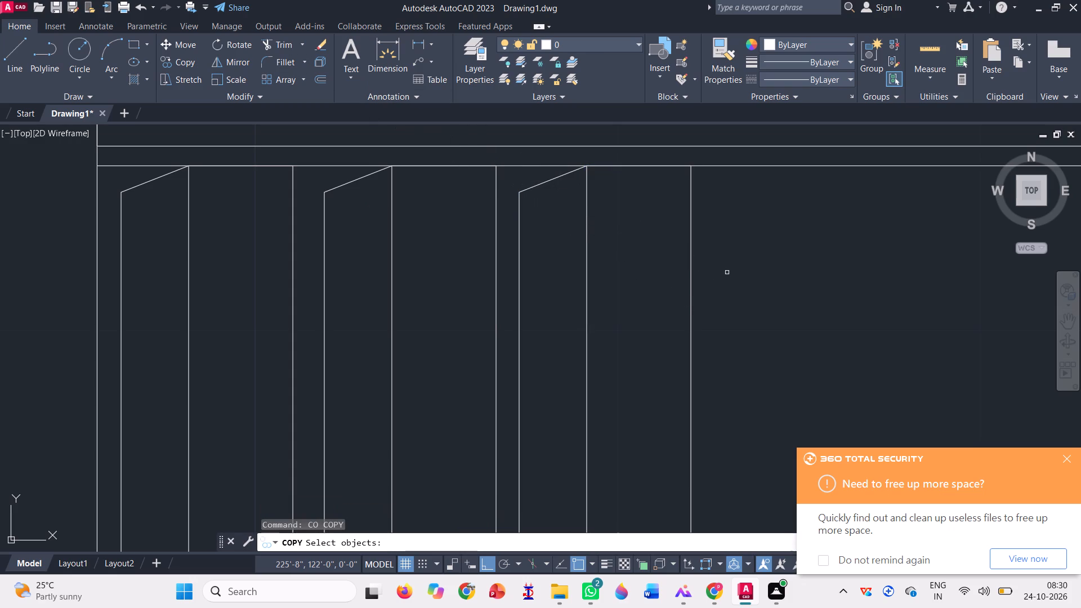
{"action": "left_click", "coordinate": [725, 287]}
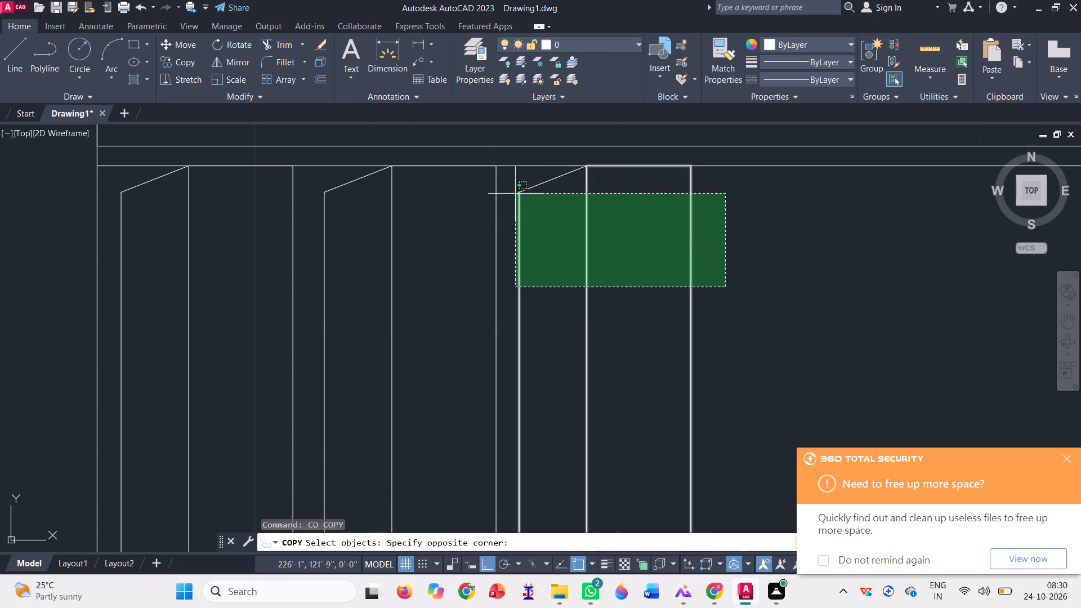
{"action": "left_click", "coordinate": [515, 189]}
{"action": "scroll", "coordinate": [517, 189], "scroll_direction": "down", "scroll_amount": 4}
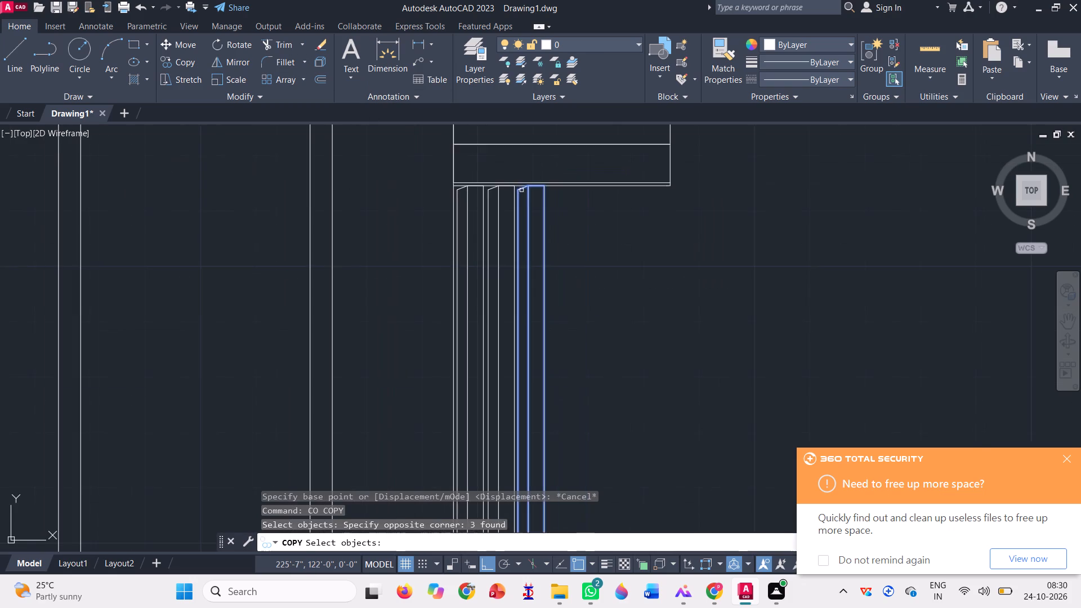
{"action": "scroll", "coordinate": [538, 210], "scroll_direction": "down", "scroll_amount": 2}
{"action": "scroll", "coordinate": [533, 204], "scroll_direction": "up", "scroll_amount": 3}
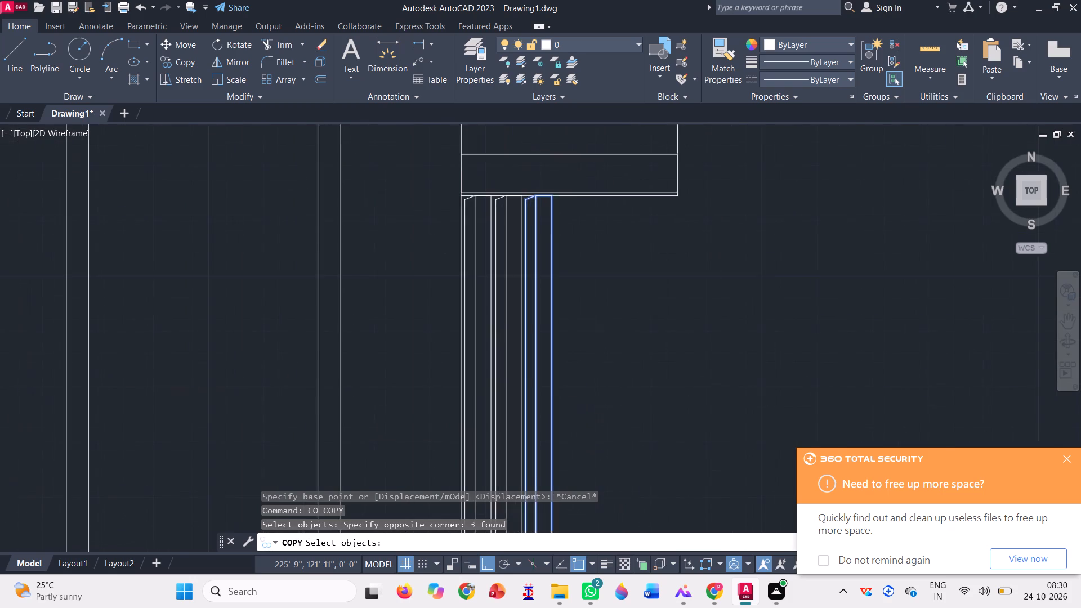
{"action": "key", "text": "space"}
{"action": "scroll", "coordinate": [513, 185], "scroll_direction": "up", "scroll_amount": 3}
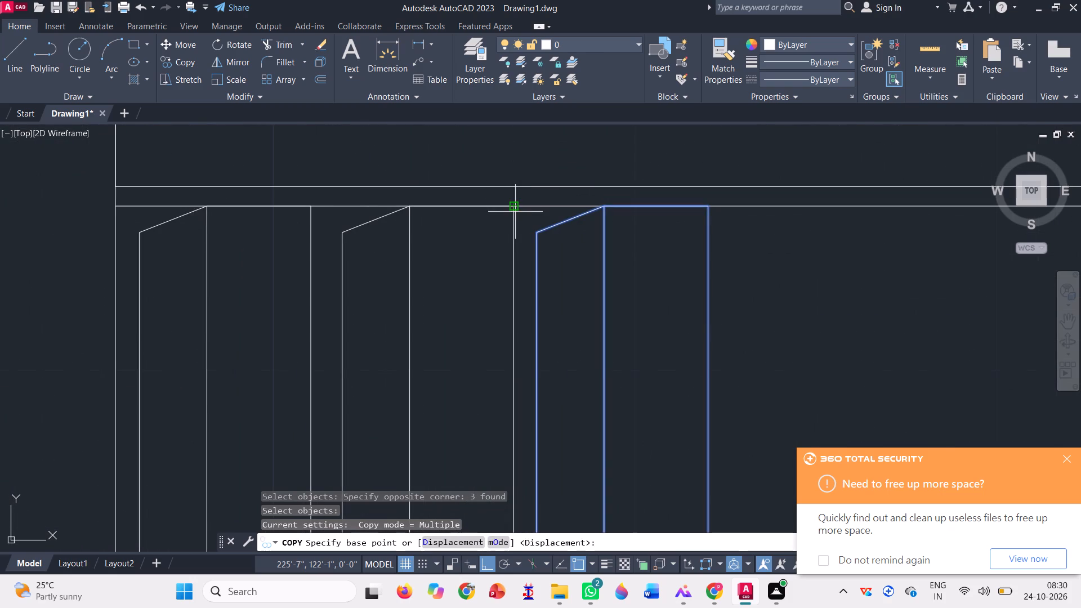
{"action": "left_click", "coordinate": [517, 205]}
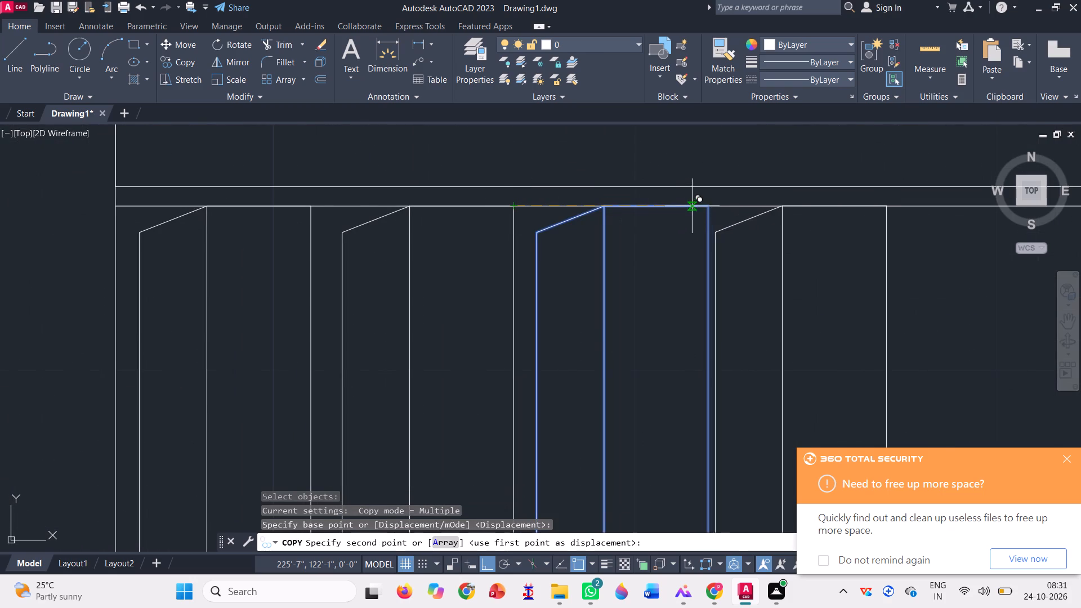
{"action": "left_click", "coordinate": [709, 208]}
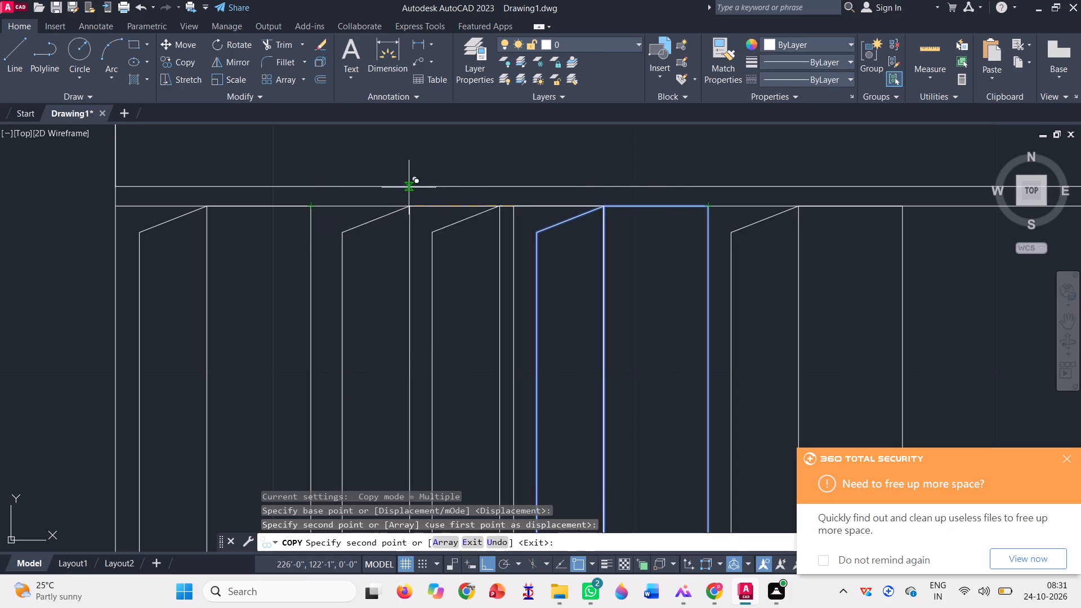
{"action": "scroll", "coordinate": [409, 187], "scroll_direction": "down", "scroll_amount": 3}
{"action": "scroll", "coordinate": [555, 195], "scroll_direction": "up", "scroll_amount": 3}
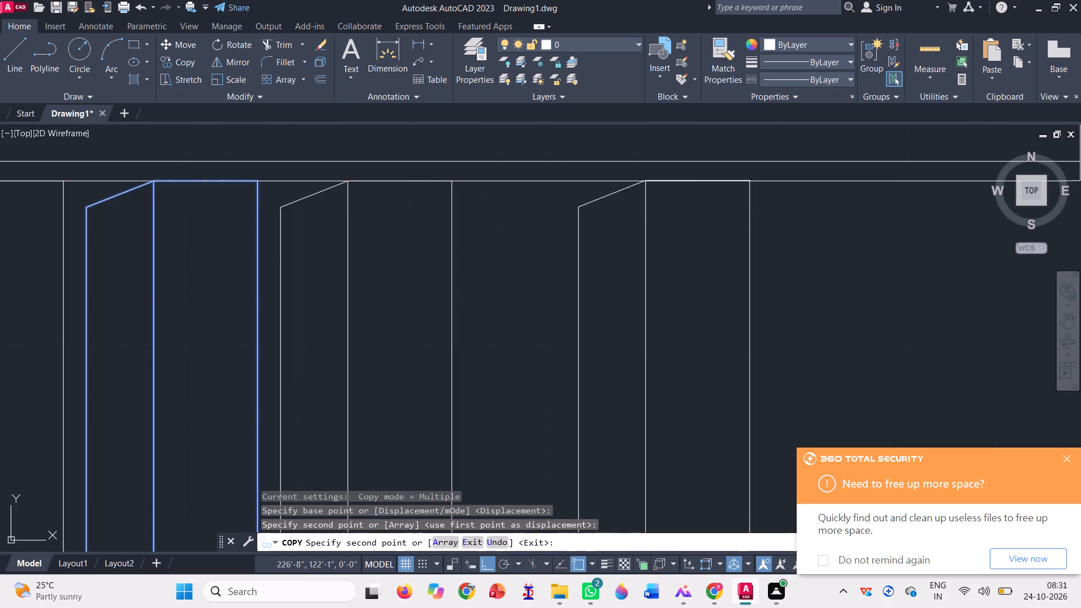
{"action": "left_click", "coordinate": [453, 180]}
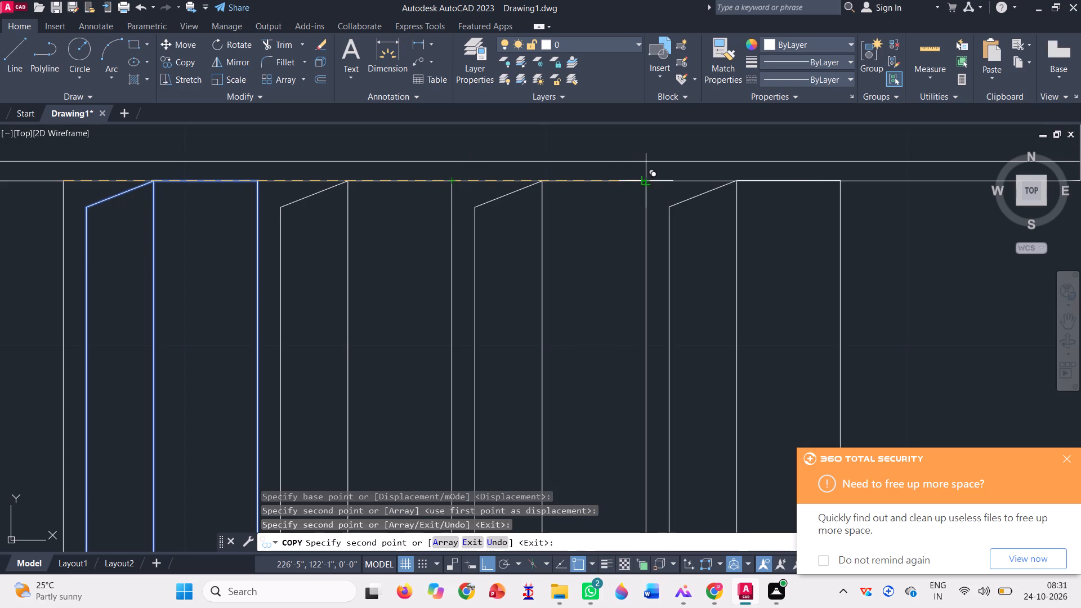
{"action": "left_click", "coordinate": [645, 185]}
{"action": "scroll", "coordinate": [559, 183], "scroll_direction": "down", "scroll_amount": 2}
{"action": "scroll", "coordinate": [685, 190], "scroll_direction": "up", "scroll_amount": 3}
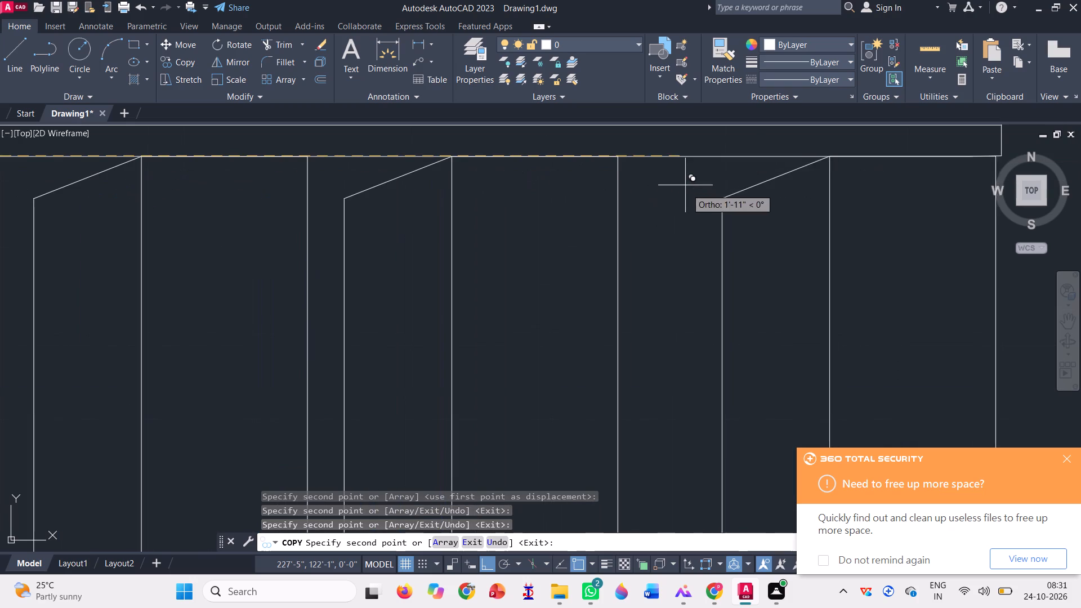
{"action": "left_click", "coordinate": [620, 158]}
{"action": "scroll", "coordinate": [665, 174], "scroll_direction": "down", "scroll_amount": 3}
{"action": "key", "text": "space"}
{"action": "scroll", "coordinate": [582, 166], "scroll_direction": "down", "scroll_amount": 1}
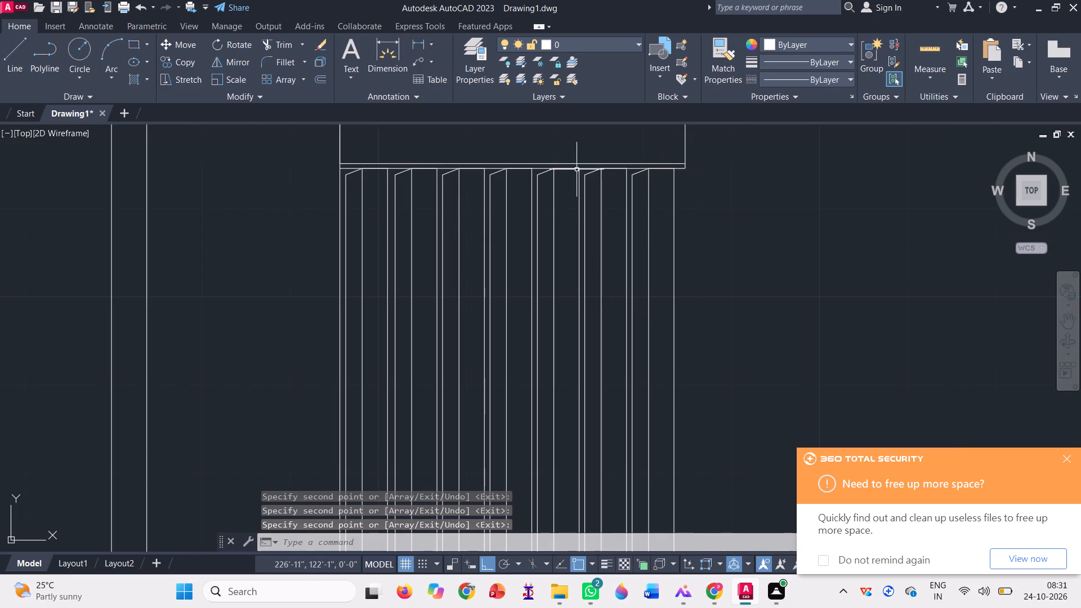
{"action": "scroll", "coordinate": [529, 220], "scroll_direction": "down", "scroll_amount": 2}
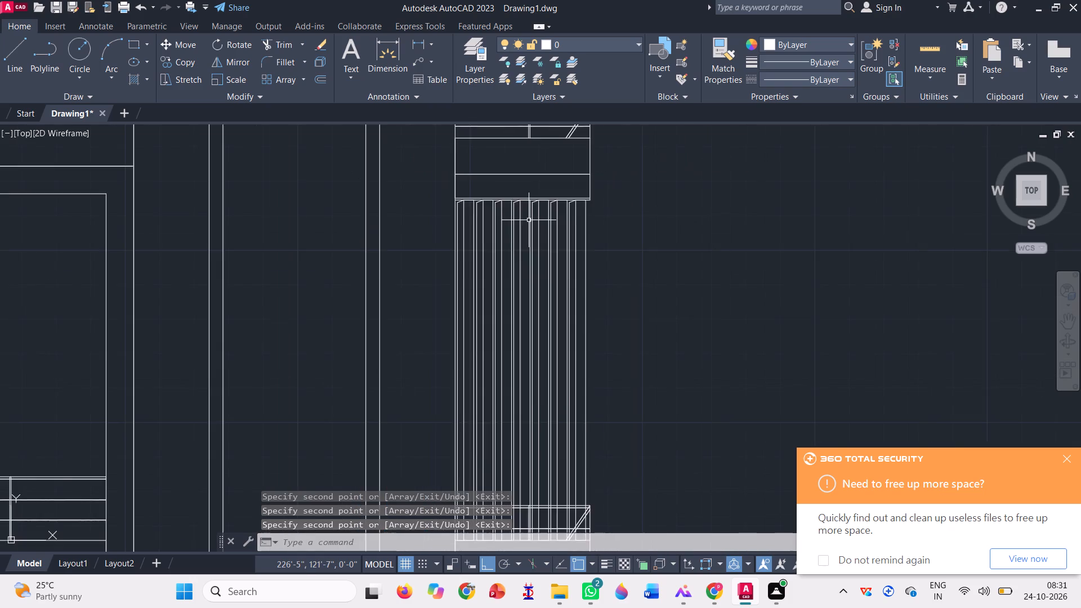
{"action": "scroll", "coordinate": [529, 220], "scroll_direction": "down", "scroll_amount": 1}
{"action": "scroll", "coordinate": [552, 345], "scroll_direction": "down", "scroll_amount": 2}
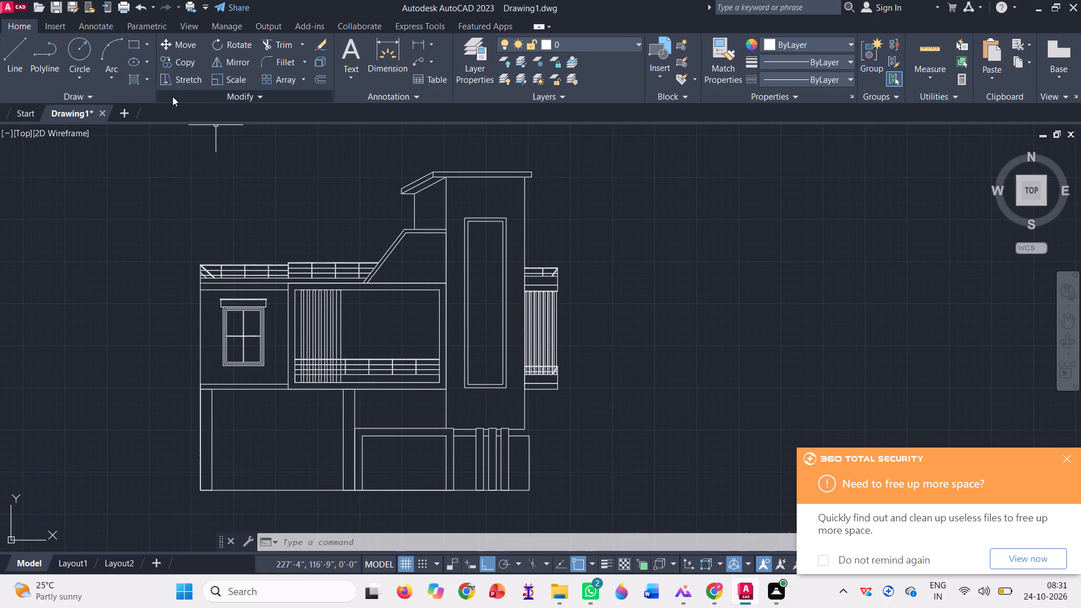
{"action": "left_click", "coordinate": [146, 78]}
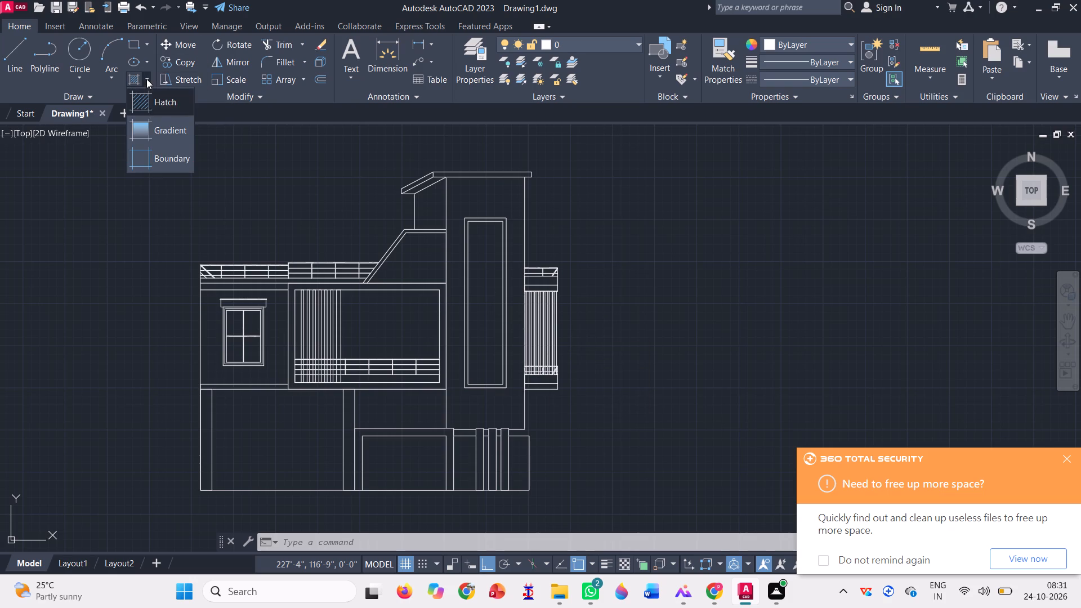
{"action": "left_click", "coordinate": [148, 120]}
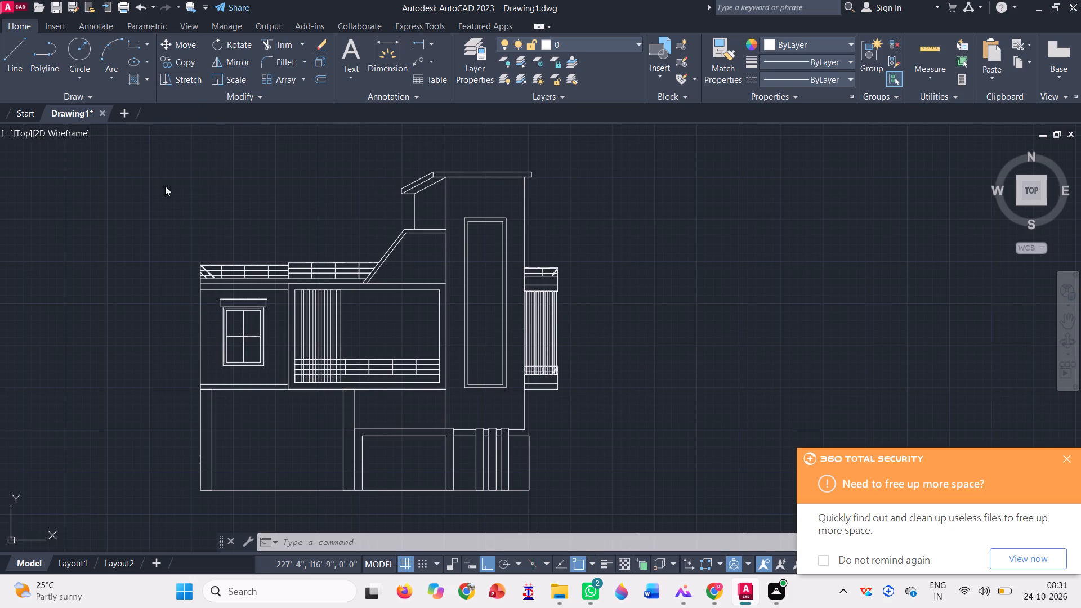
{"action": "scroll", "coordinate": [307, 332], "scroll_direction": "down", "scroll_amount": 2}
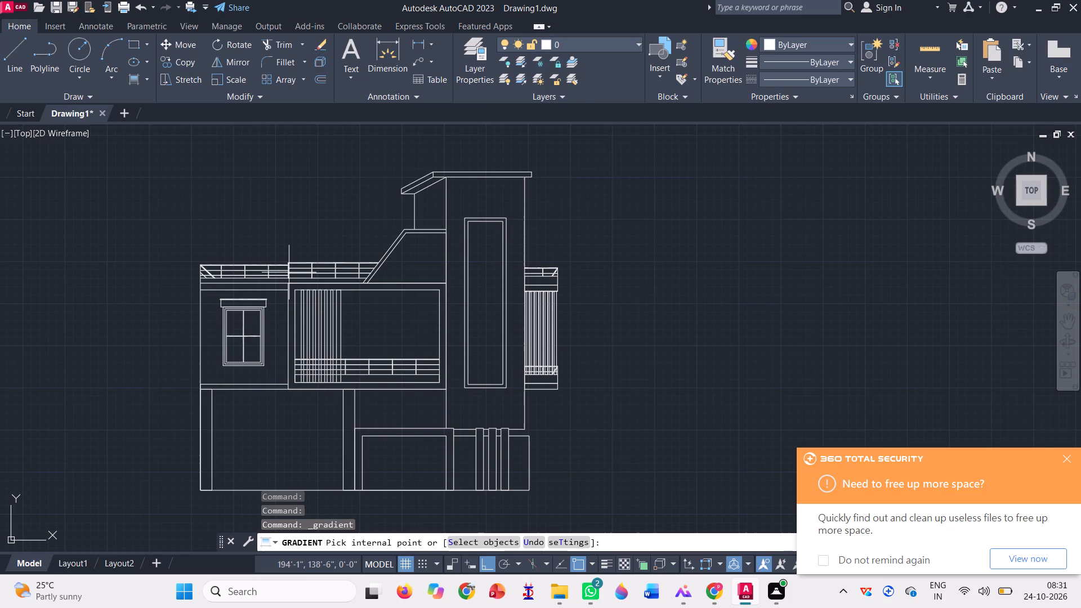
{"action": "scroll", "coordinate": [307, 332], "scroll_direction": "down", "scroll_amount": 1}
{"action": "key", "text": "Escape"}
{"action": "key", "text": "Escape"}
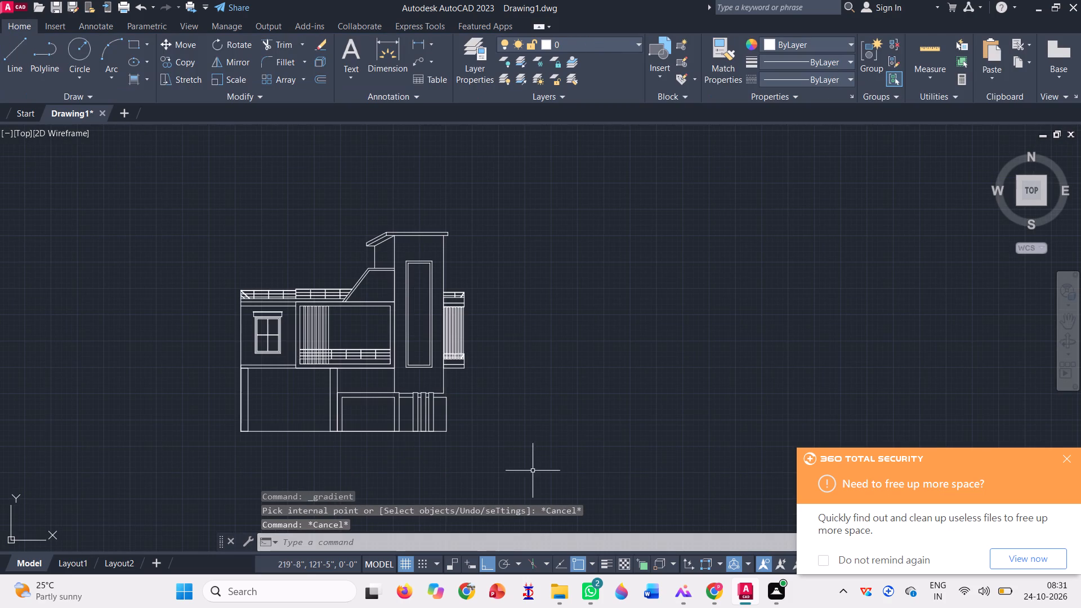
Copy the complete house elevation horizontally into the empty space to the right of the original.
{"action": "left_click", "coordinate": [524, 468]}
{"action": "left_click", "coordinate": [115, 182]}
{"action": "key", "text": "c"}
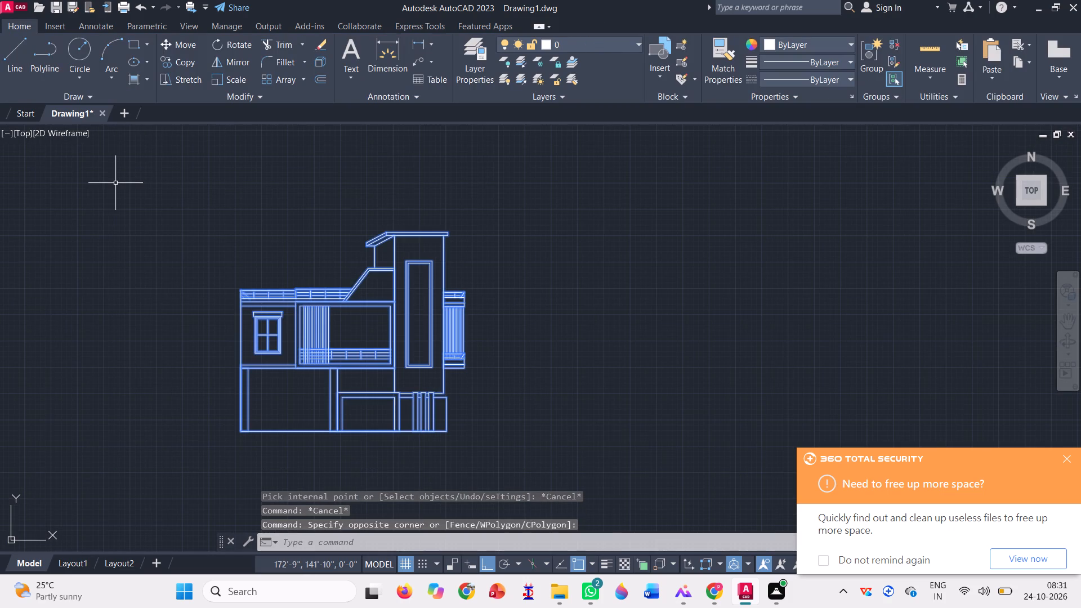
{"action": "type", "text": "o"}
{"action": "key", "text": "space"}
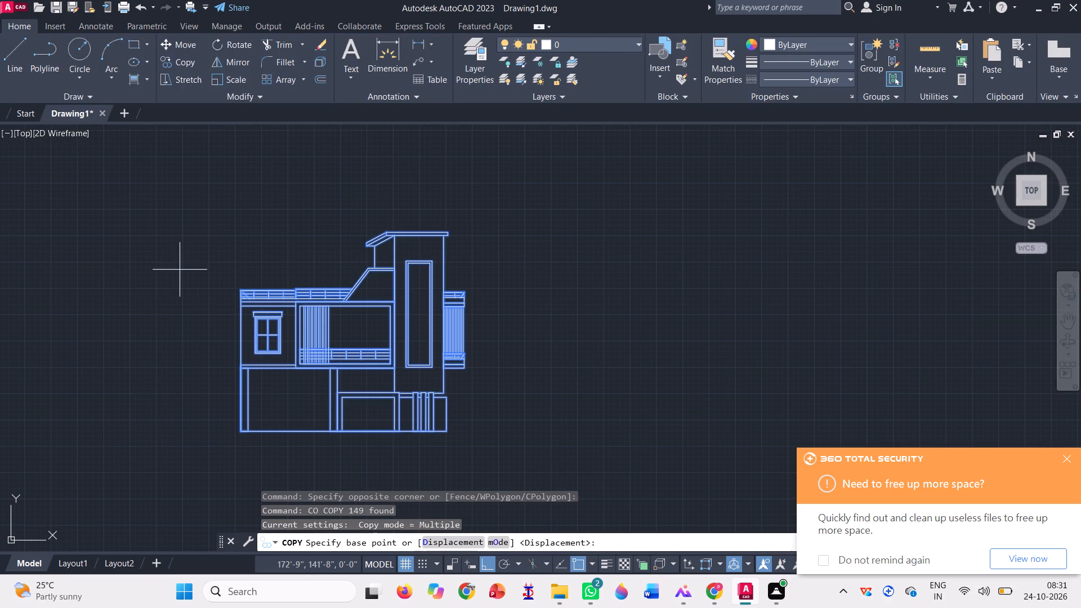
{"action": "left_click", "coordinate": [193, 290]}
{"action": "left_click", "coordinate": [627, 275]}
{"action": "key", "text": "Escape"}
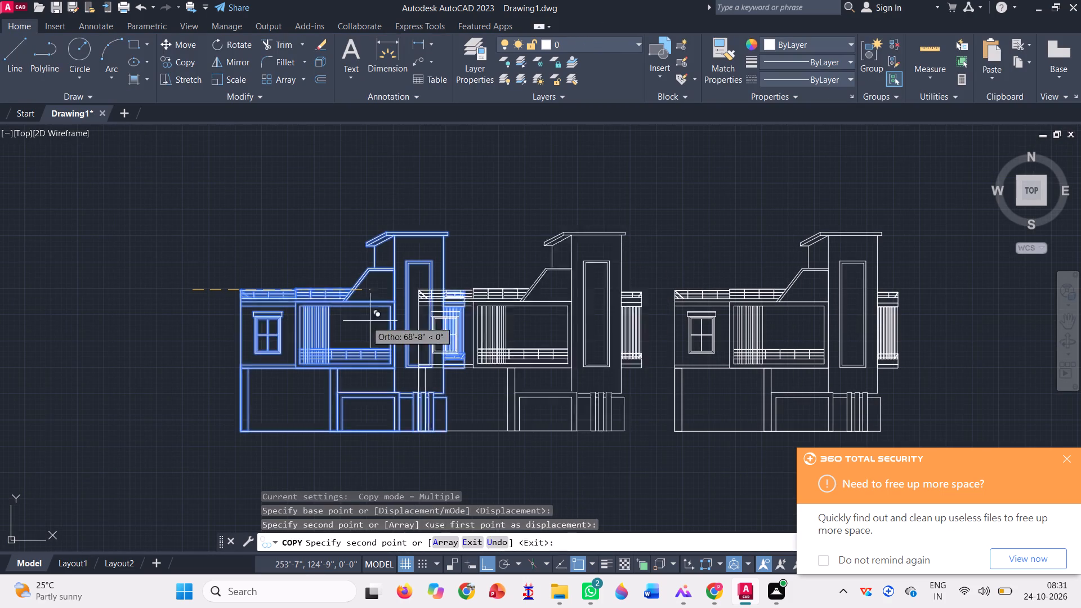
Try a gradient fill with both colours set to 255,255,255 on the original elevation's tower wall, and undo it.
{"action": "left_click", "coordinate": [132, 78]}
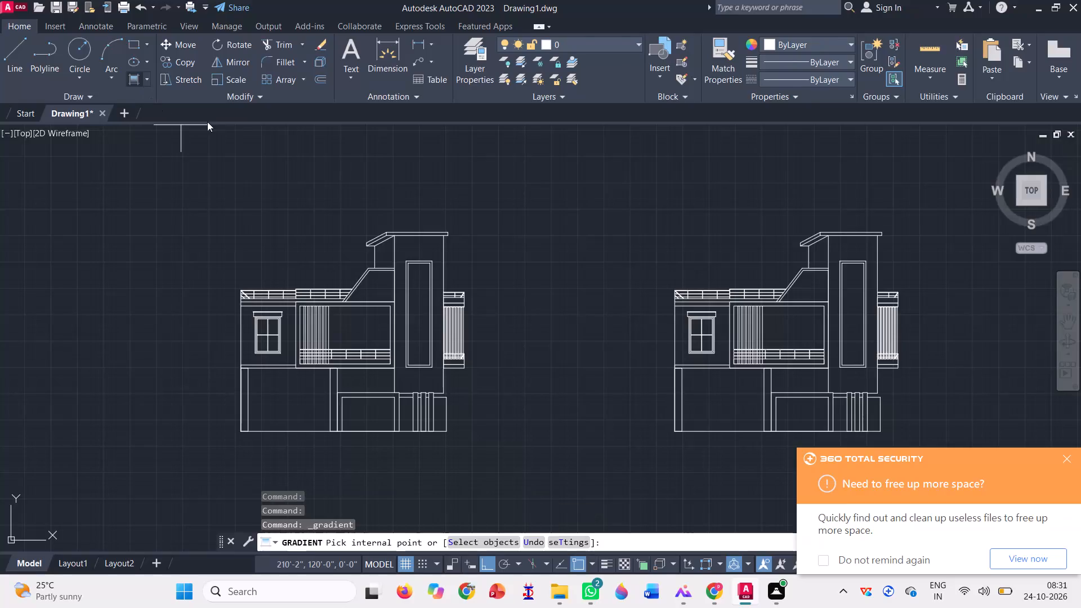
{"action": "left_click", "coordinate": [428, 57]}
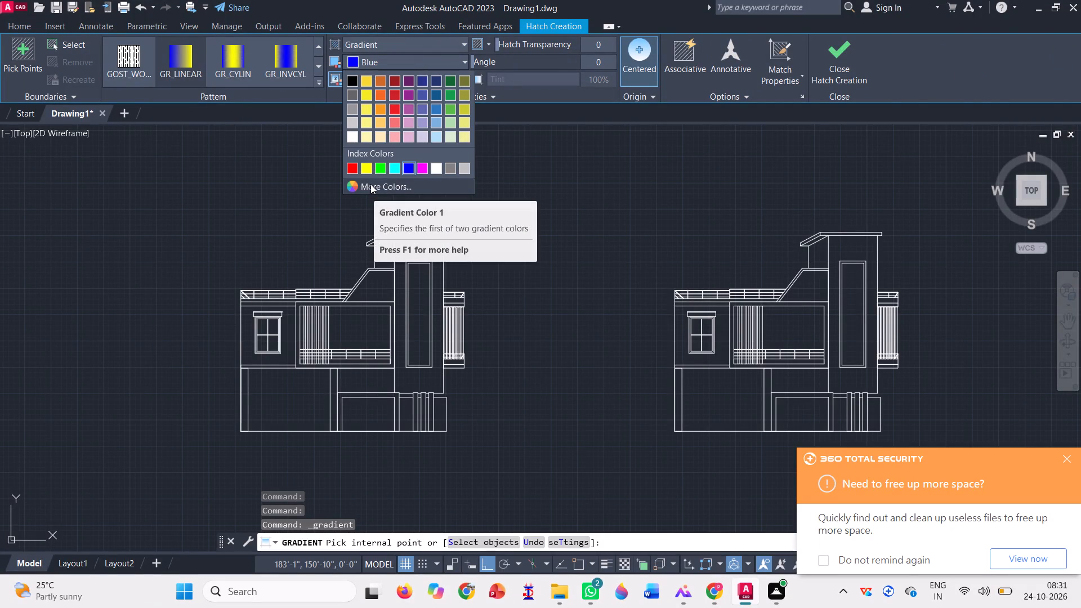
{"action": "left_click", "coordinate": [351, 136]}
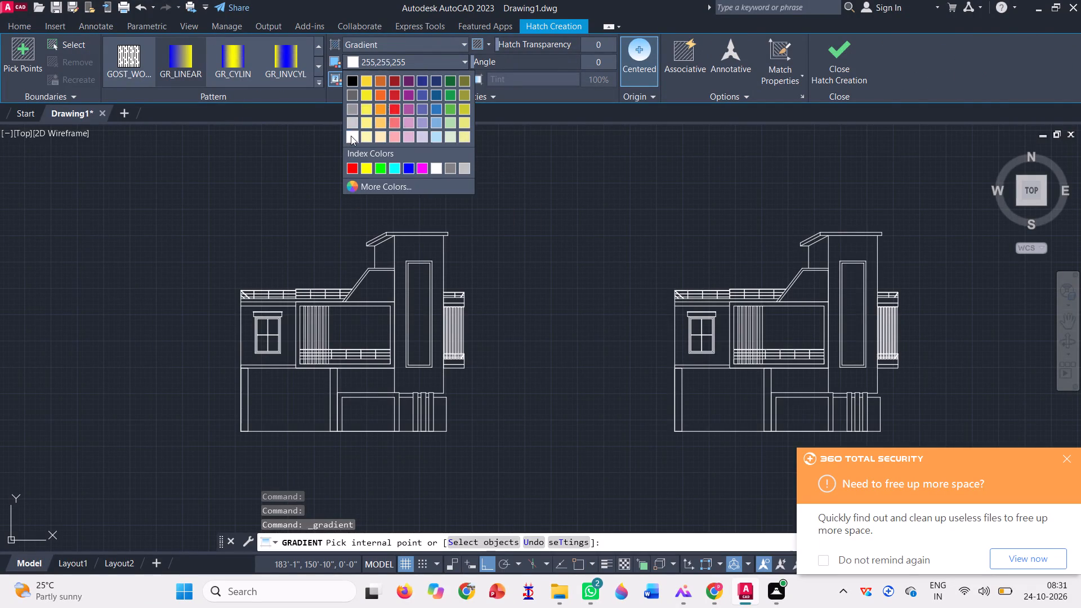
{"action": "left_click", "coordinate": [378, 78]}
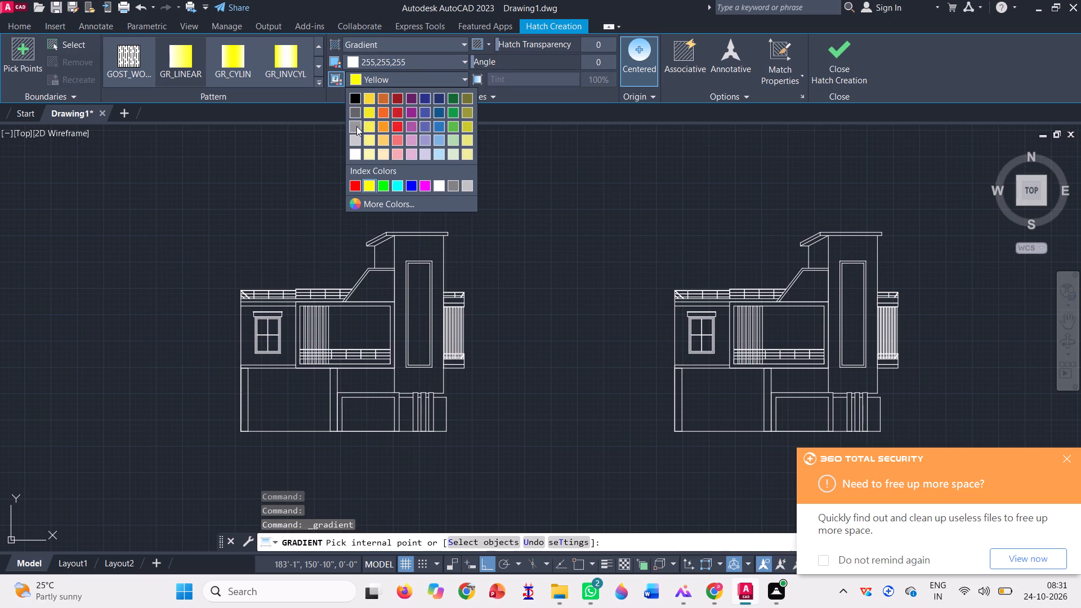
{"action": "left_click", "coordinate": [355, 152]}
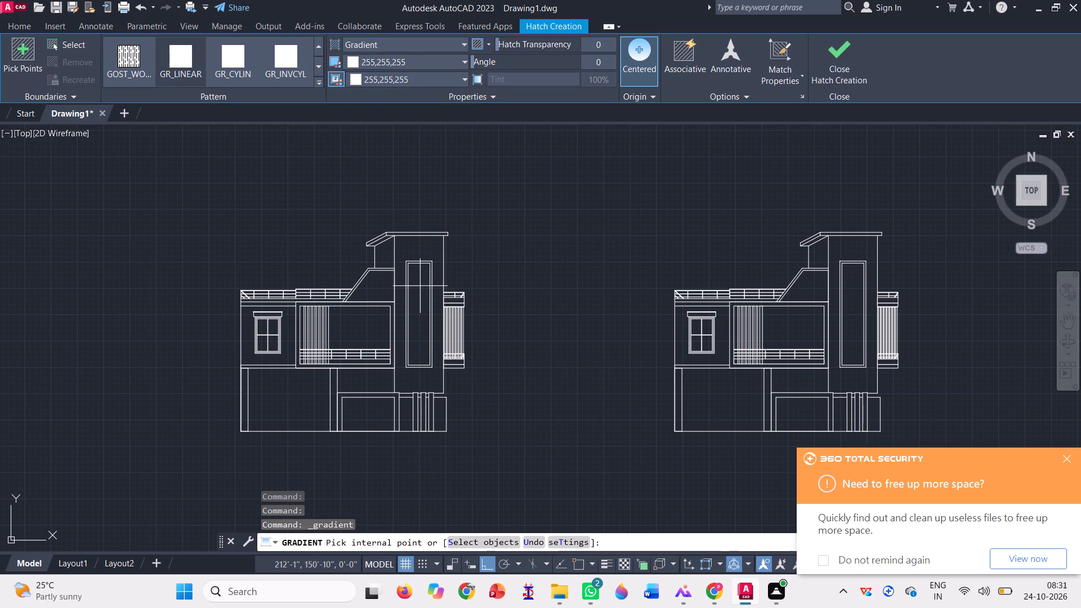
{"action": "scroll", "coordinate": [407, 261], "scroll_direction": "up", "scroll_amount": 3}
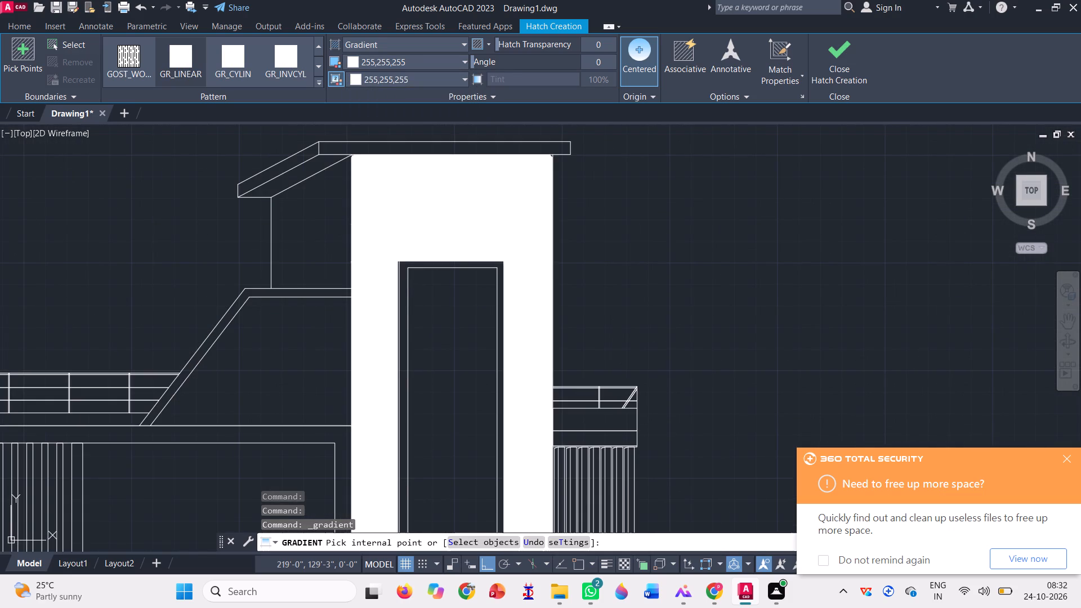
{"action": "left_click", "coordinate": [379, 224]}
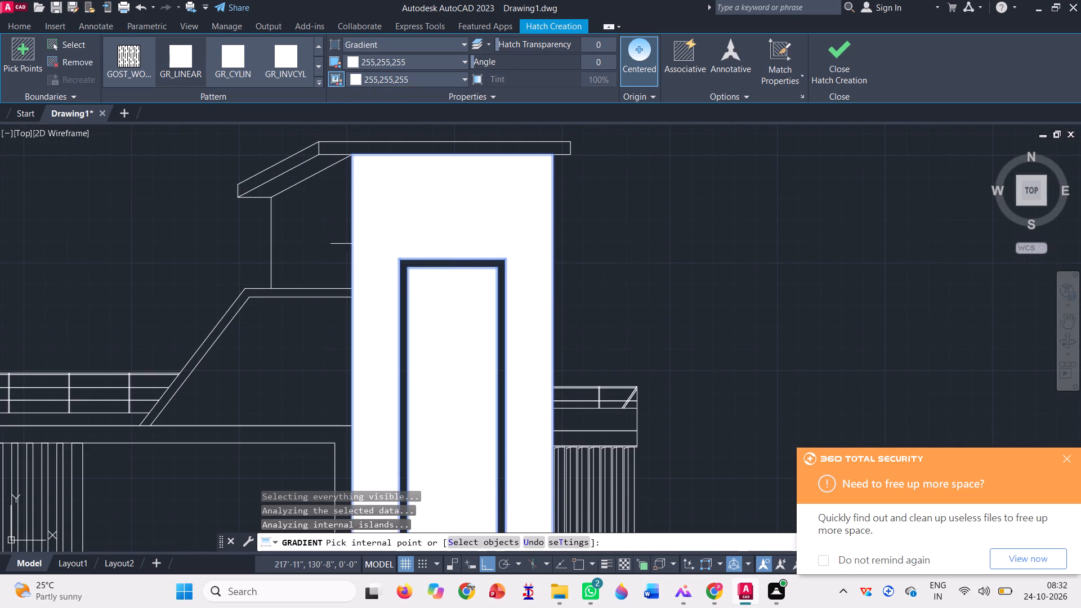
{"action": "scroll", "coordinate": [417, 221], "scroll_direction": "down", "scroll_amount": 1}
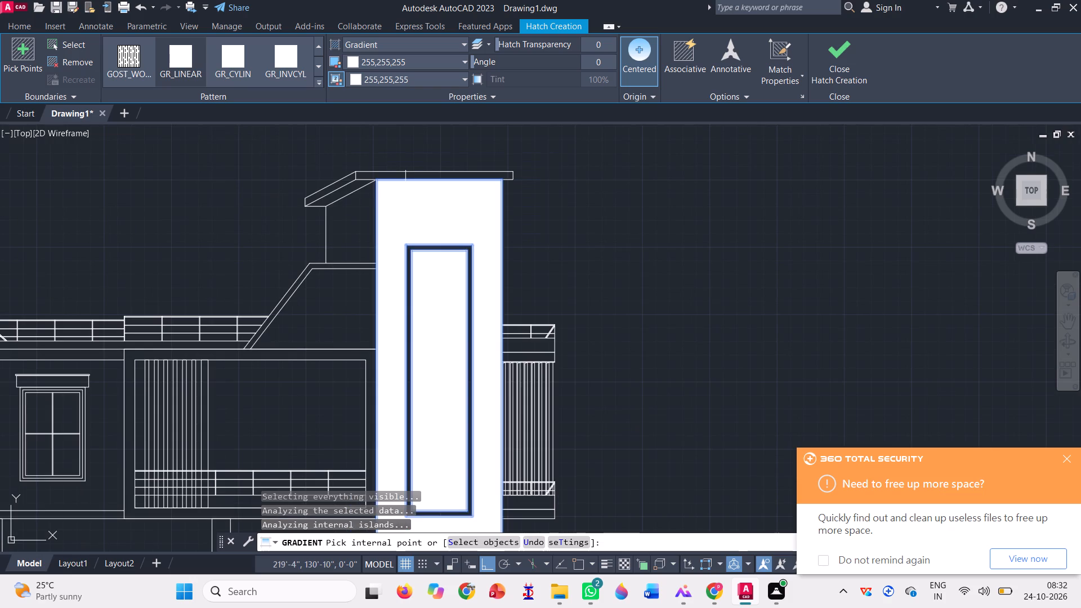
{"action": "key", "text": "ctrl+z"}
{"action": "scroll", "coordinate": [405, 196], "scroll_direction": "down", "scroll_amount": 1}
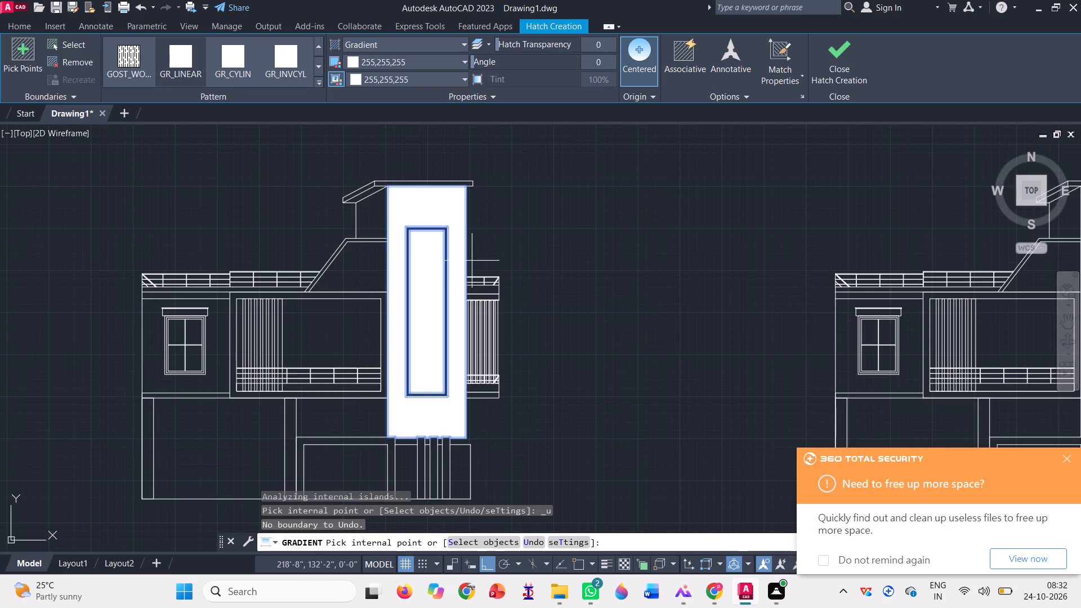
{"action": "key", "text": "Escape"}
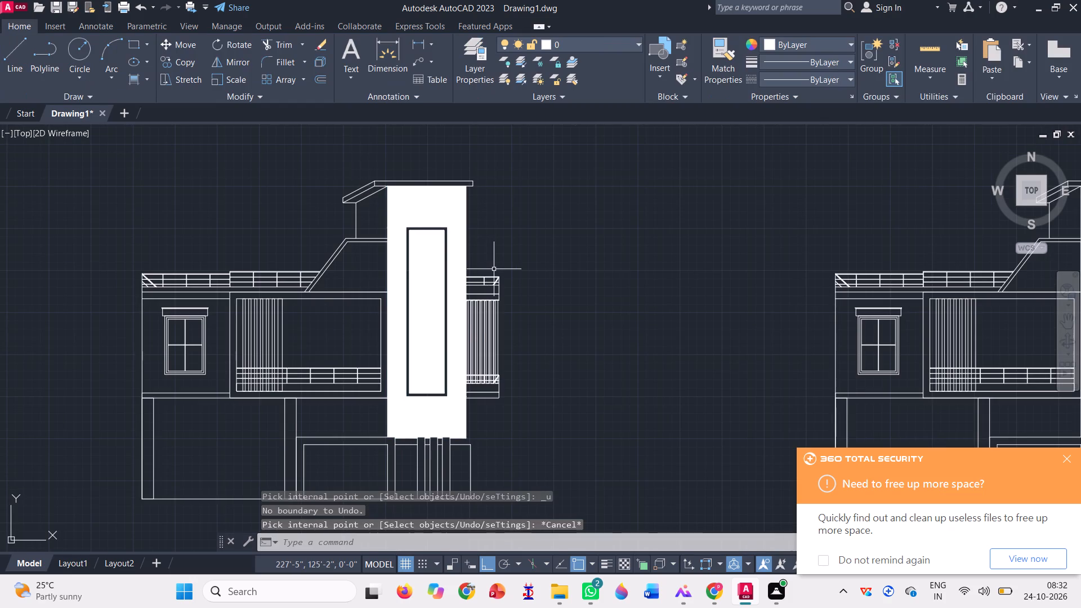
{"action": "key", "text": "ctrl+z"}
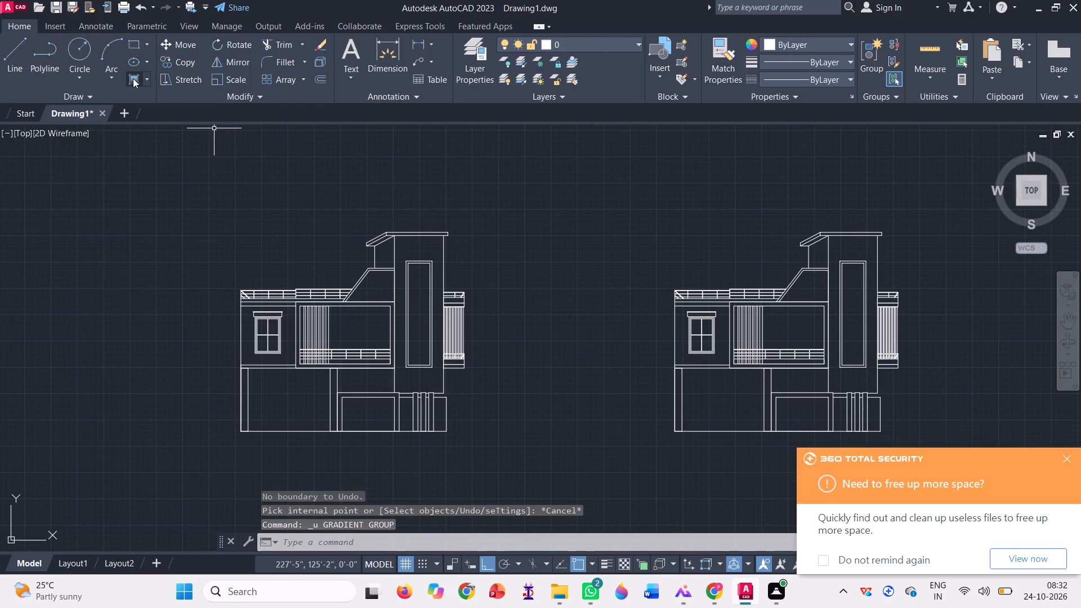
Draw a horizontal line from the tall tower panel's top-right outer corner to the tower's right edge.
{"action": "key", "text": "l"}
{"action": "key", "text": "Return"}
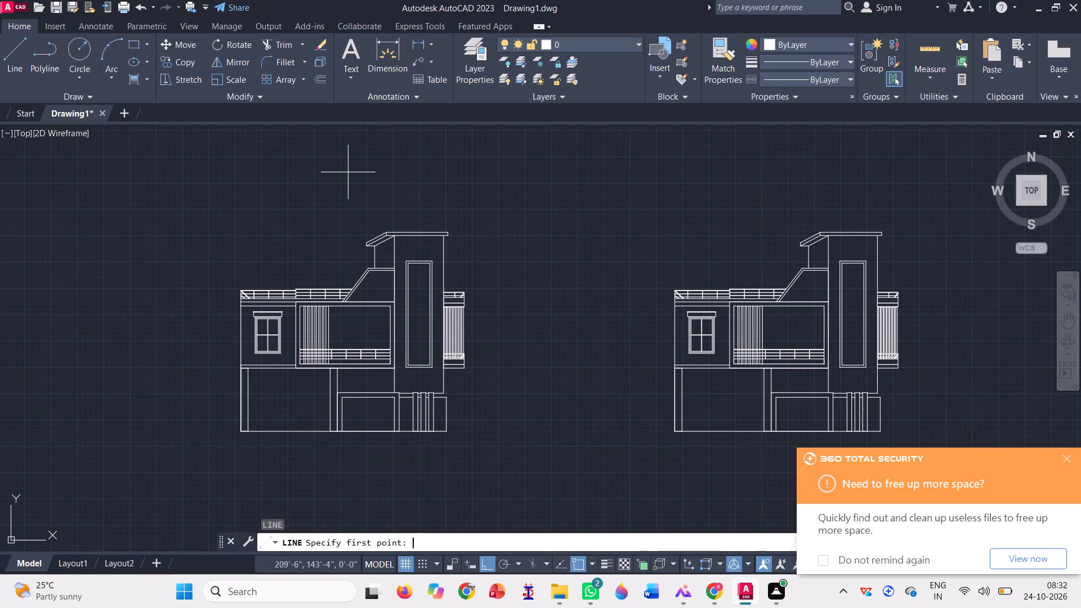
{"action": "scroll", "coordinate": [428, 260], "scroll_direction": "up", "scroll_amount": 3}
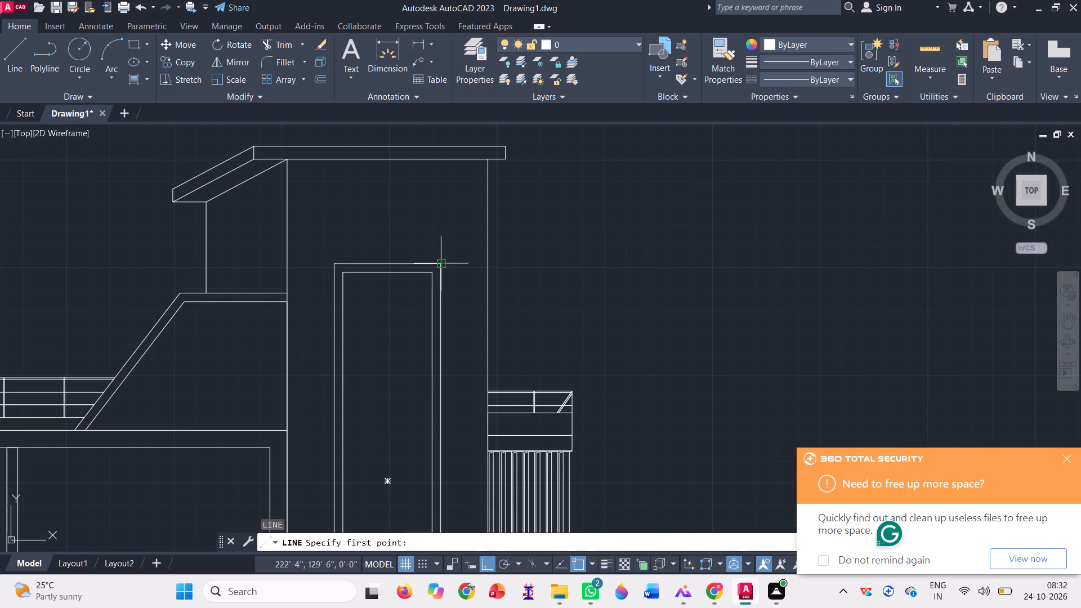
{"action": "left_click", "coordinate": [440, 267]}
{"action": "left_click", "coordinate": [486, 262]}
{"action": "scroll", "coordinate": [367, 156], "scroll_direction": "down", "scroll_amount": 2}
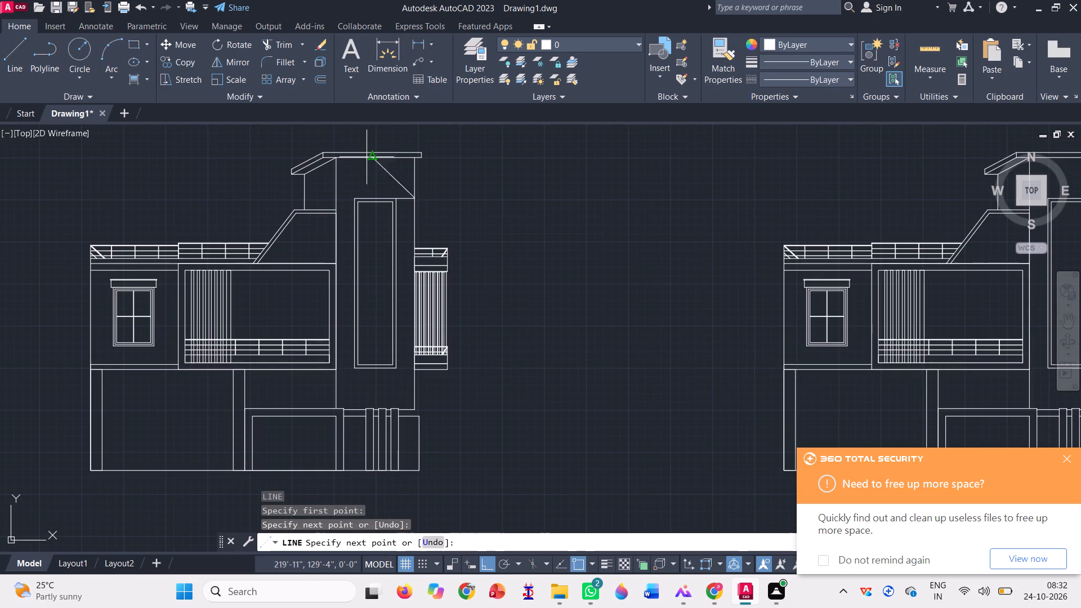
{"action": "key", "text": "space"}
Draw a horizontal line from the tall tower panel's bottom-right outer corner to the tower's right edge.
{"action": "key", "text": "l"}
{"action": "key", "text": "Return"}
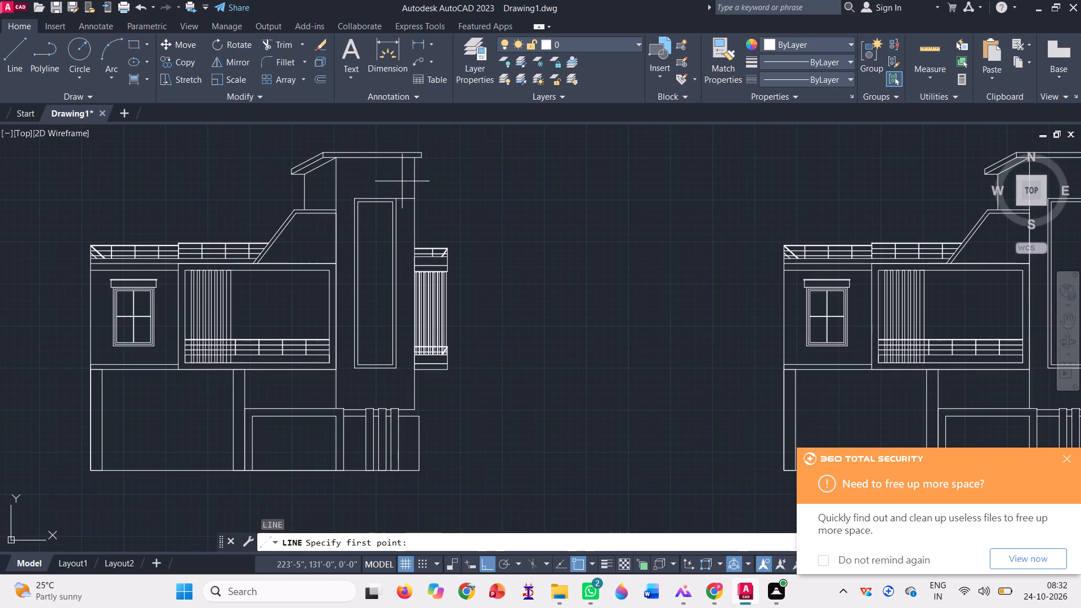
{"action": "scroll", "coordinate": [395, 382], "scroll_direction": "up", "scroll_amount": 2}
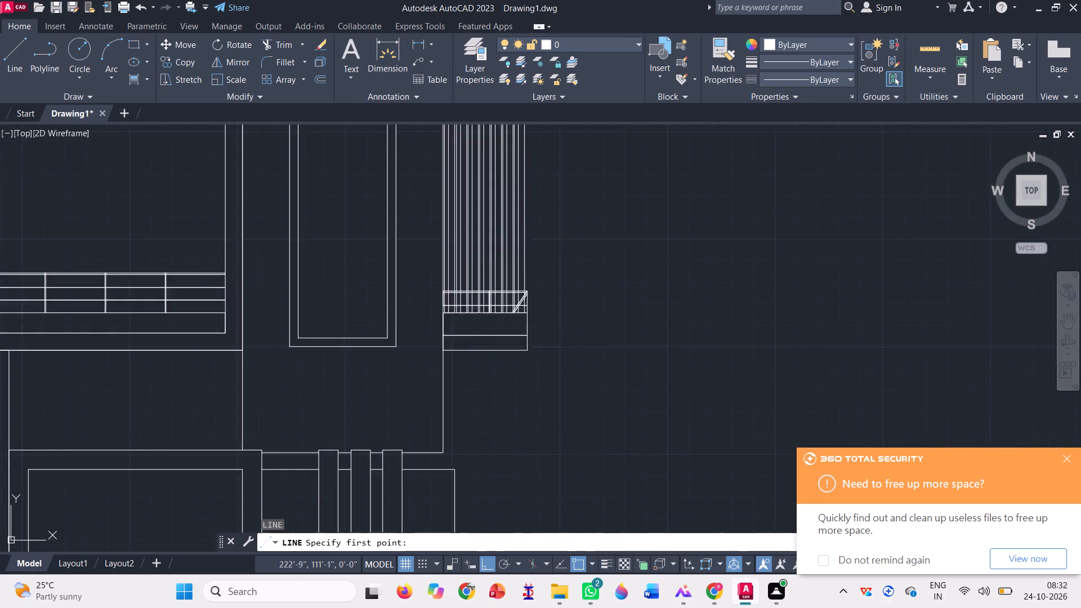
{"action": "scroll", "coordinate": [395, 382], "scroll_direction": "up", "scroll_amount": 1}
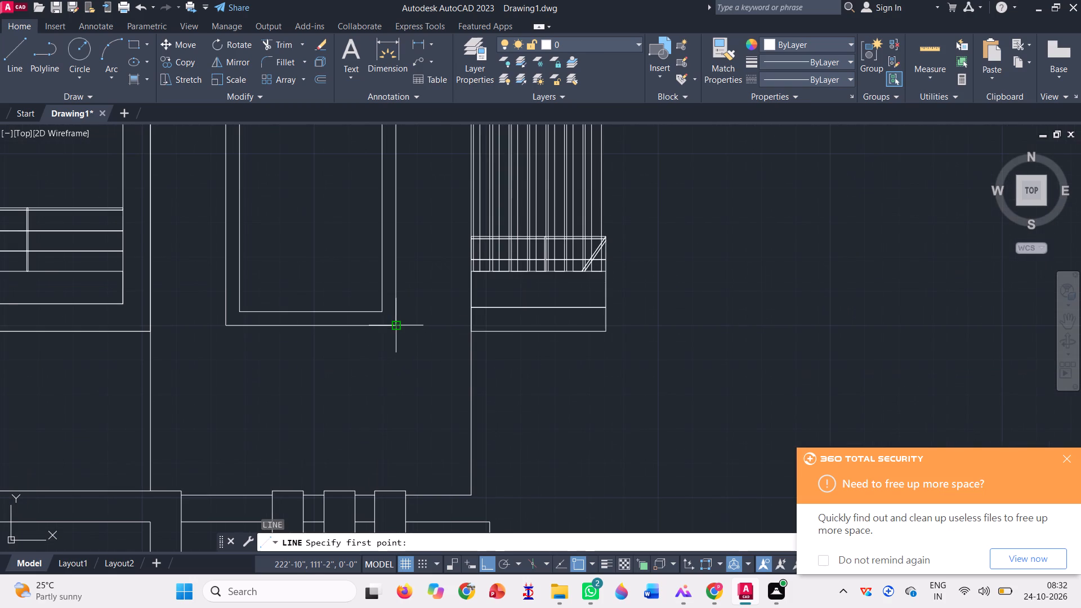
{"action": "left_click", "coordinate": [397, 327]}
{"action": "left_click", "coordinate": [472, 327]}
{"action": "scroll", "coordinate": [356, 334], "scroll_direction": "down", "scroll_amount": 2}
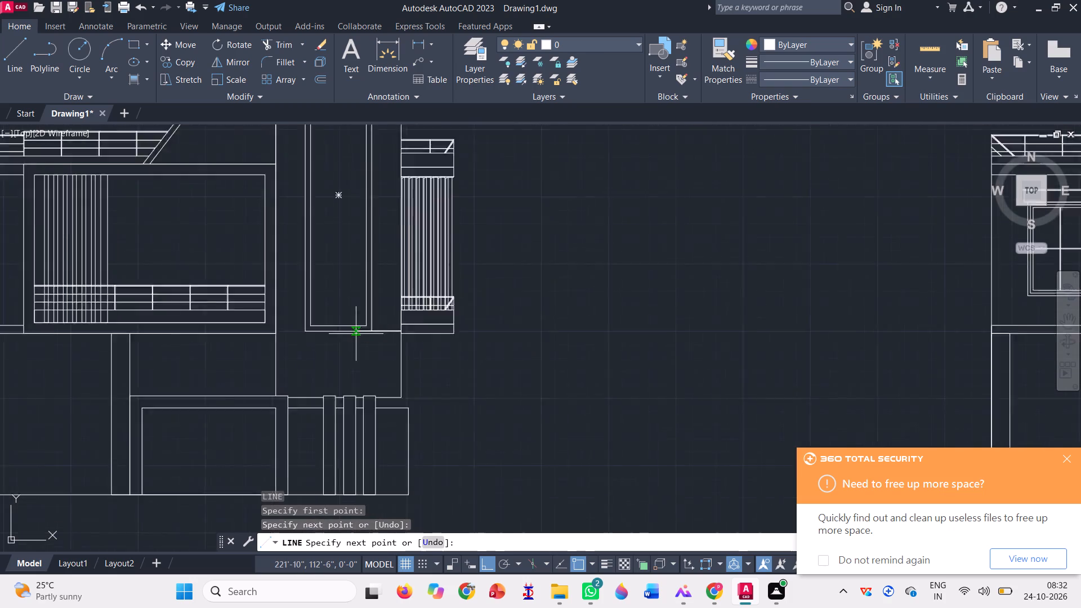
{"action": "scroll", "coordinate": [368, 331], "scroll_direction": "down", "scroll_amount": 1}
{"action": "key", "text": "space"}
Draw a horizontal line from the upper-floor window frame's bottom-left outer corner to the wall's left edge.
{"action": "key", "text": "l"}
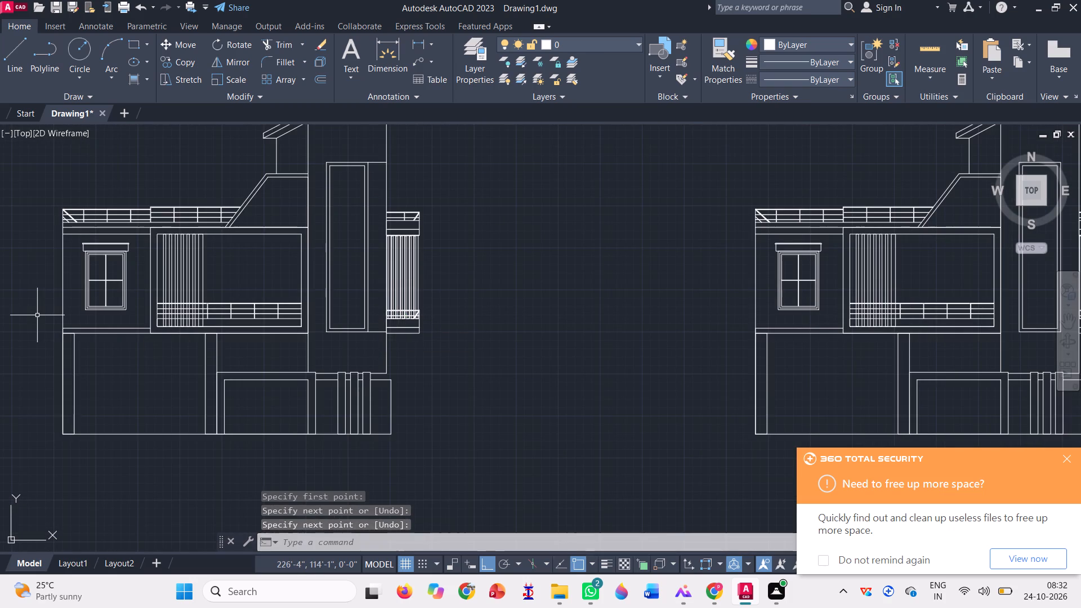
{"action": "key", "text": "Return"}
{"action": "scroll", "coordinate": [17, 314], "scroll_direction": "up", "scroll_amount": 3}
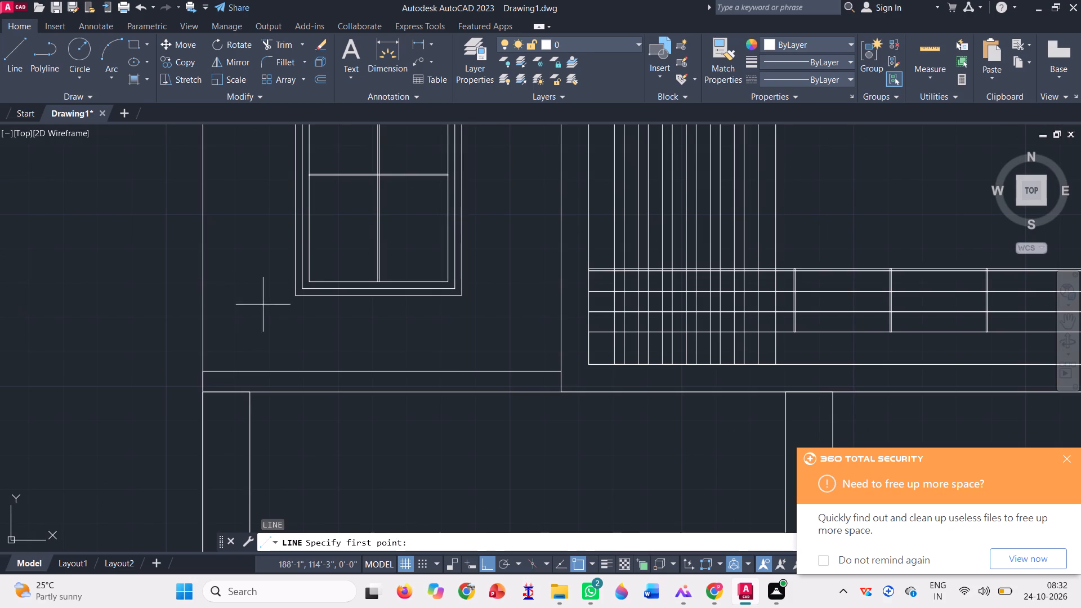
{"action": "left_click", "coordinate": [294, 297]}
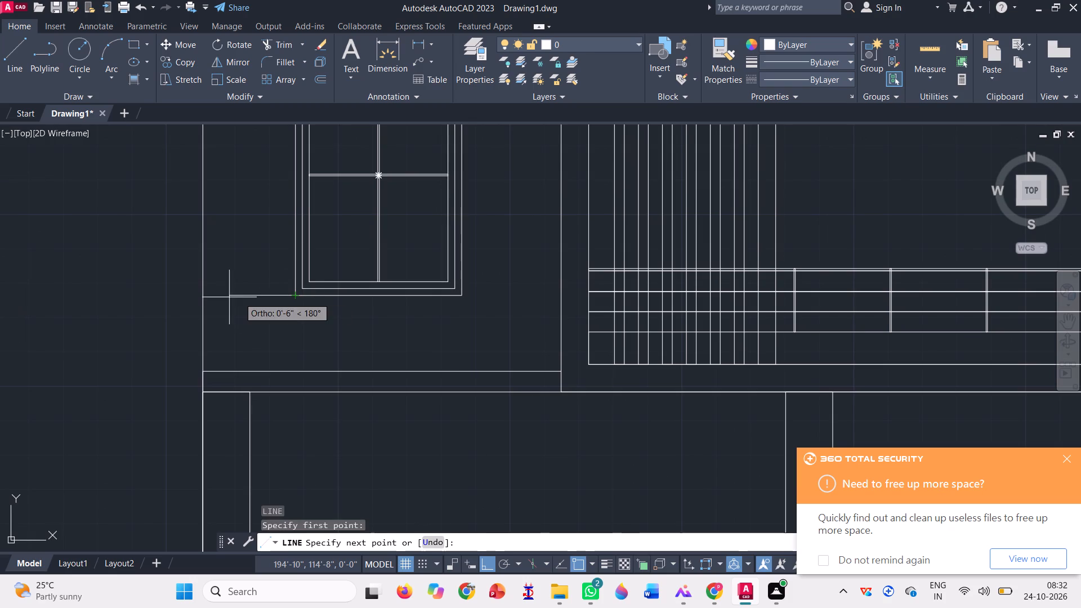
{"action": "left_click", "coordinate": [203, 296]}
{"action": "scroll", "coordinate": [171, 319], "scroll_direction": "down", "scroll_amount": 3}
{"action": "key", "text": "space"}
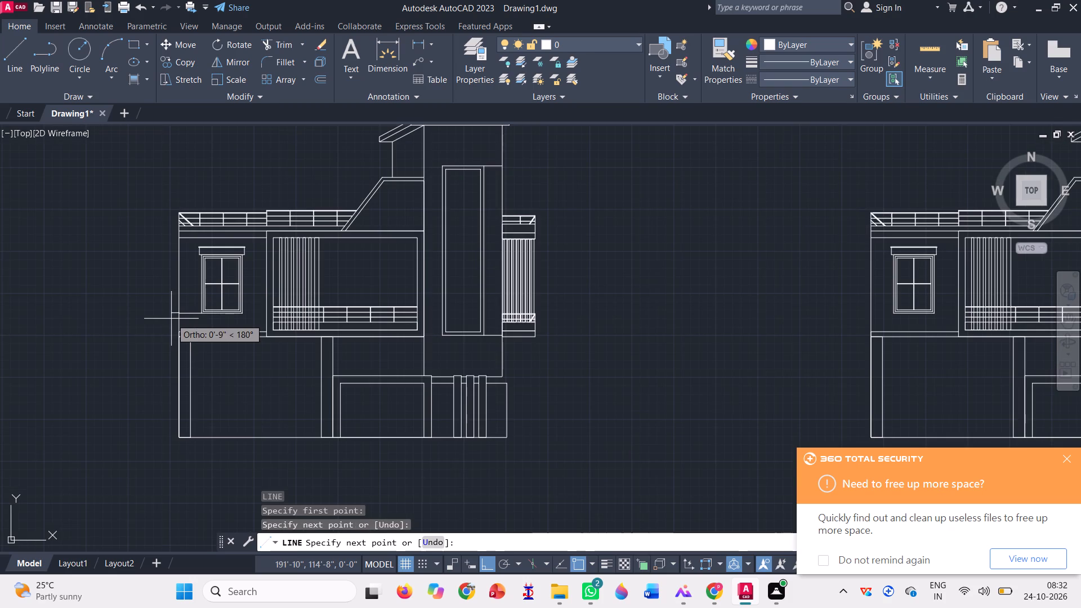
Draw a horizontal line from the top-left corner of the upper-floor window's canopy to the wall's left edge.
{"action": "key", "text": "l"}
{"action": "key", "text": "Return"}
{"action": "scroll", "coordinate": [200, 232], "scroll_direction": "up", "scroll_amount": 3}
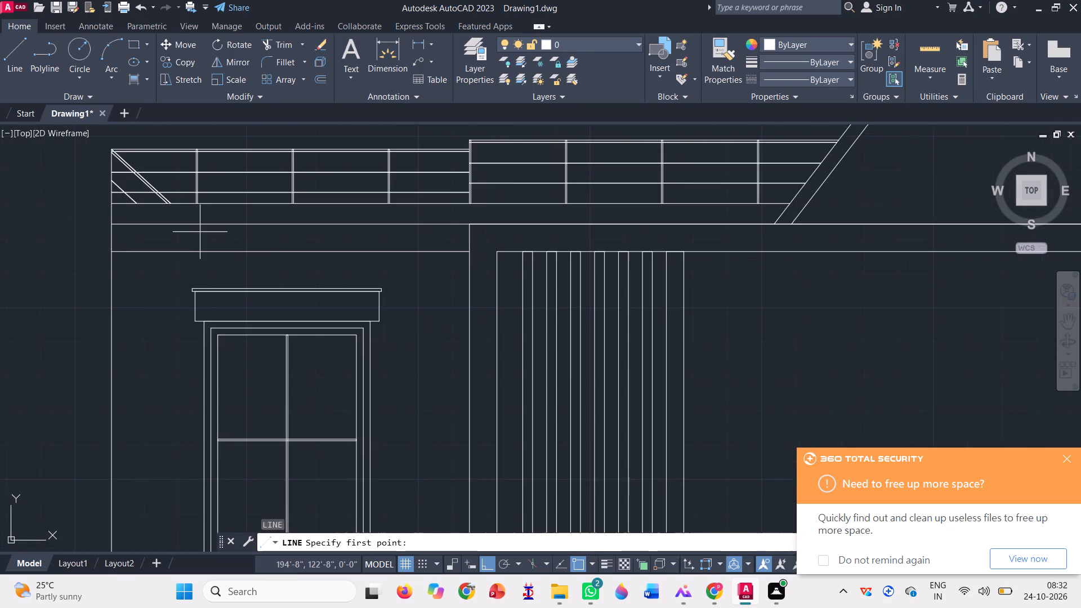
{"action": "scroll", "coordinate": [186, 264], "scroll_direction": "up", "scroll_amount": 3}
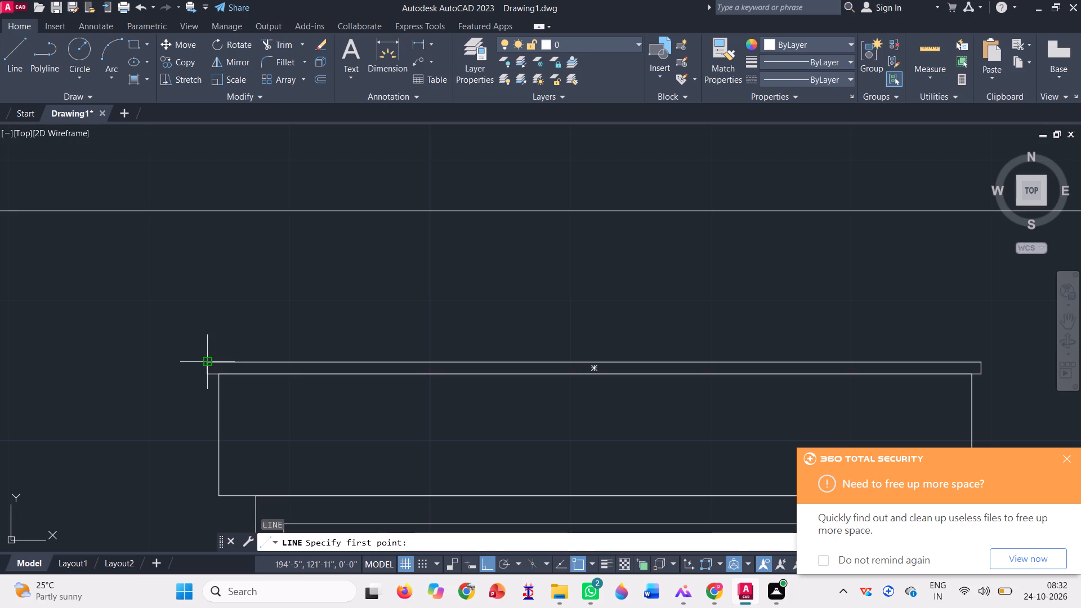
{"action": "left_click", "coordinate": [210, 362]}
{"action": "scroll", "coordinate": [336, 317], "scroll_direction": "down", "scroll_amount": 2}
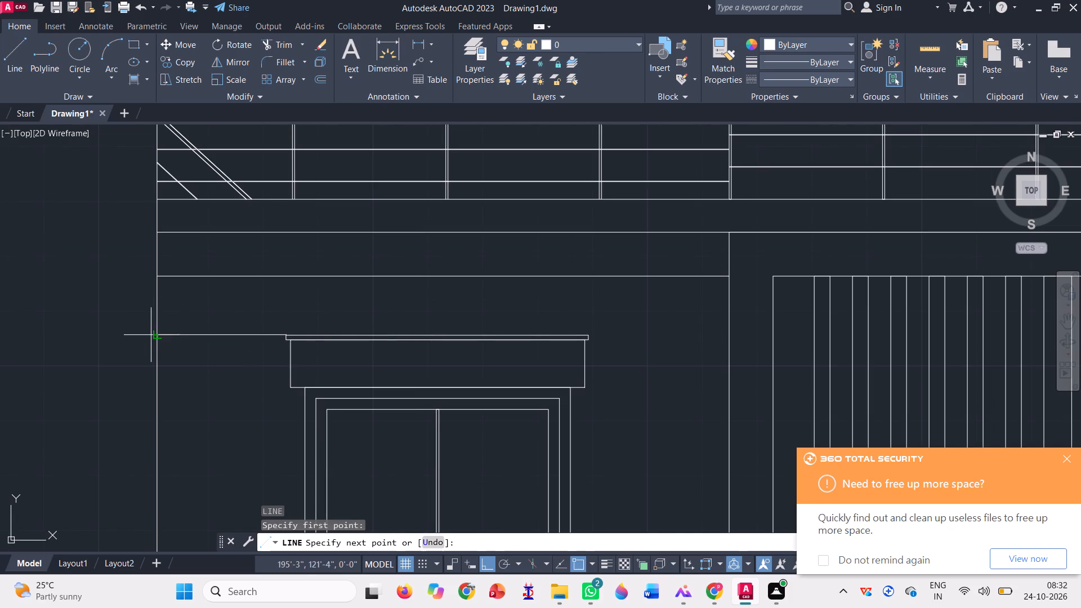
{"action": "left_click", "coordinate": [157, 336]}
{"action": "key", "text": "space"}
Apply a gradient fill with both colours set to 255,255,255 to the original elevation's tower wall and the strip beside its tall panel.
{"action": "scroll", "coordinate": [183, 328], "scroll_direction": "down", "scroll_amount": 4}
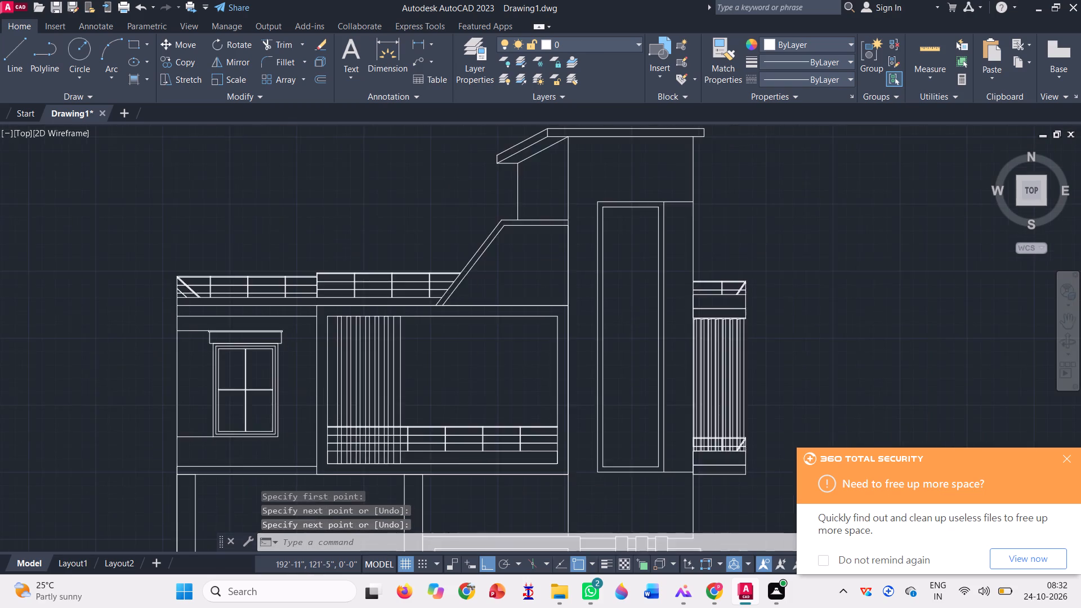
{"action": "left_click", "coordinate": [135, 83]}
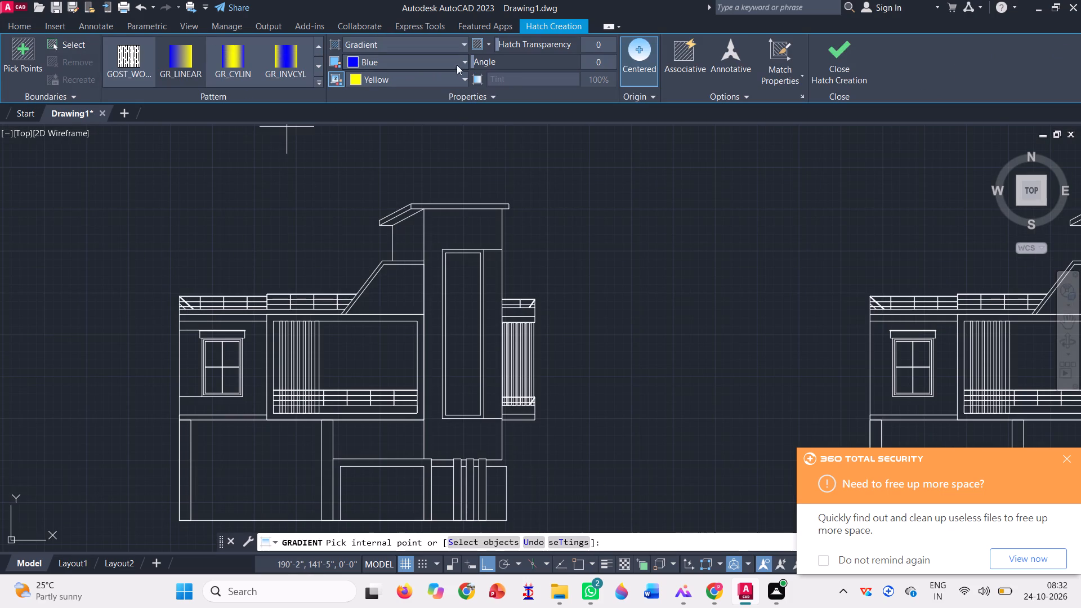
{"action": "left_click", "coordinate": [467, 62]}
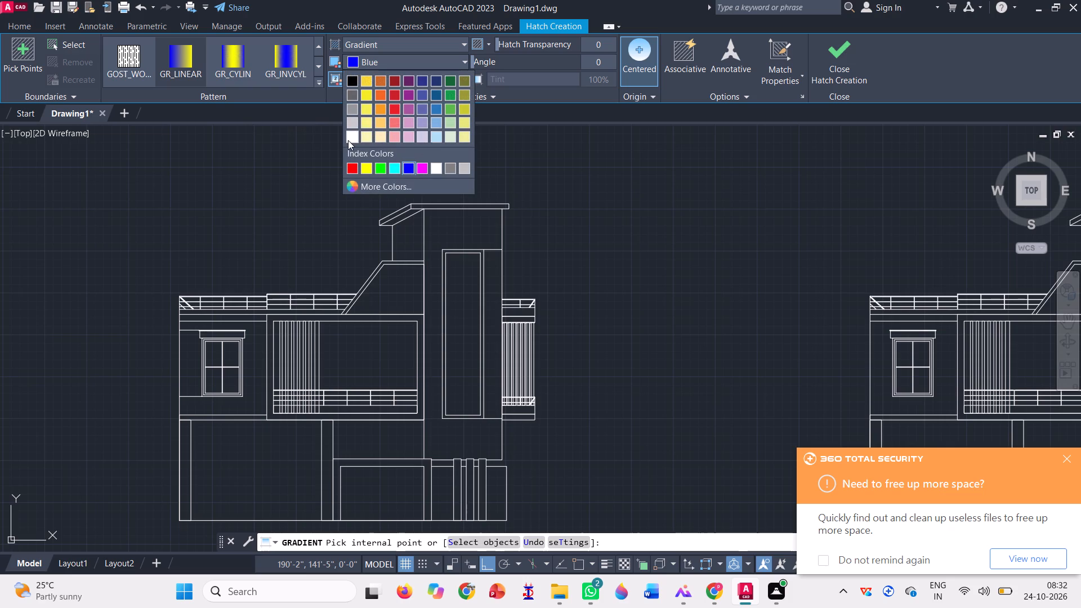
{"action": "left_click", "coordinate": [348, 140]}
{"action": "left_click", "coordinate": [440, 77]}
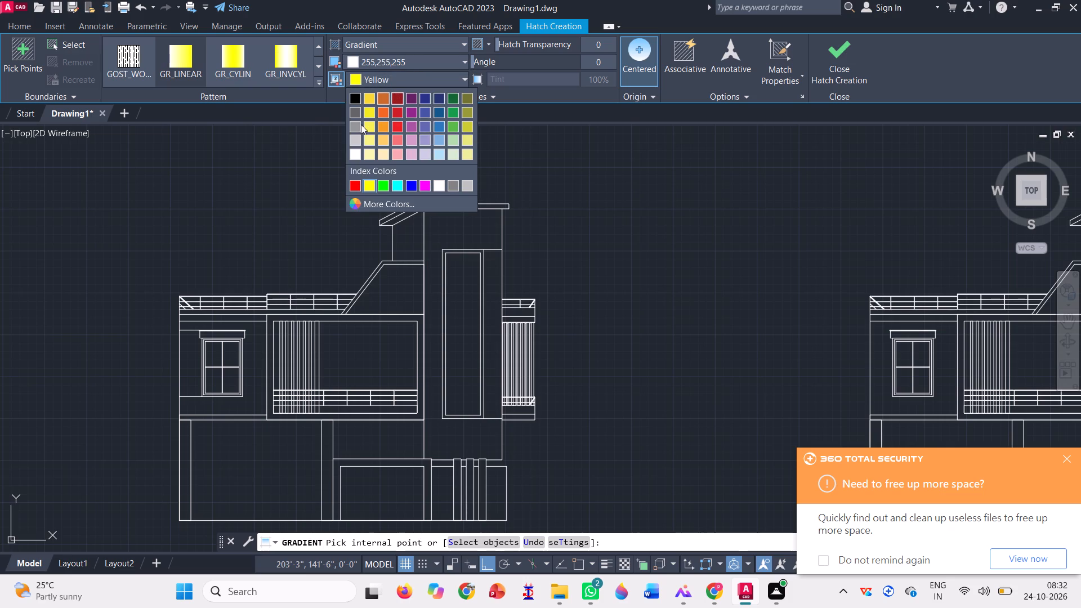
{"action": "left_click", "coordinate": [353, 153]}
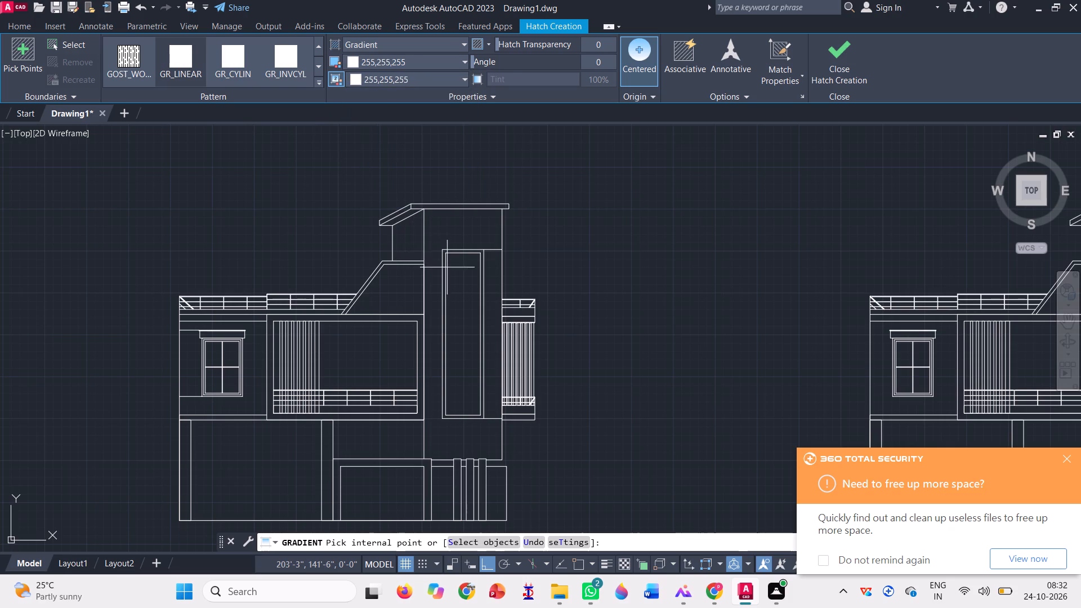
{"action": "scroll", "coordinate": [423, 229], "scroll_direction": "up", "scroll_amount": 1}
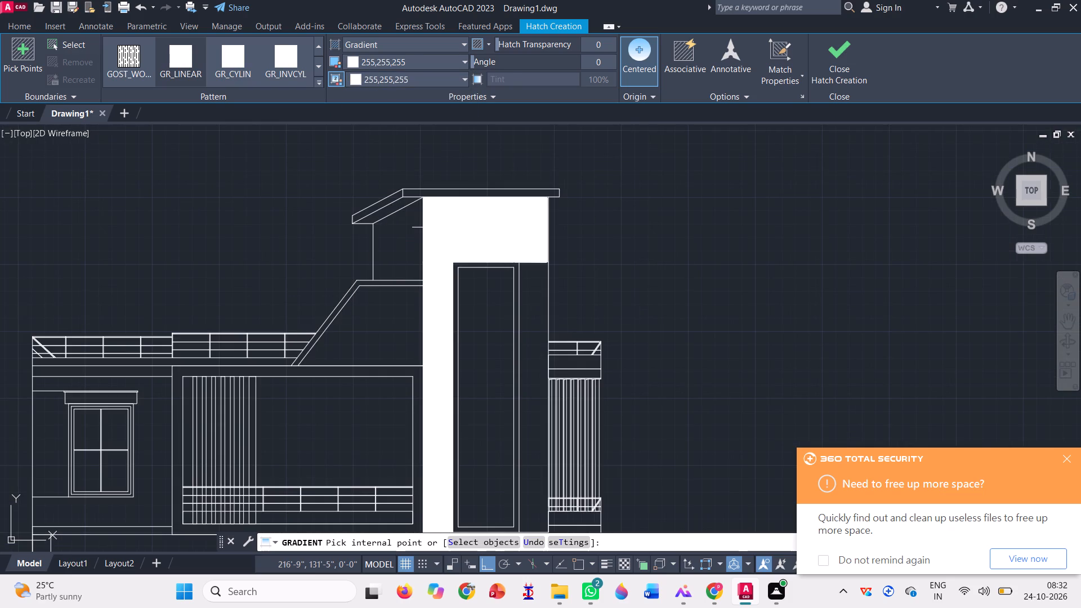
{"action": "left_click", "coordinate": [439, 227]}
{"action": "scroll", "coordinate": [392, 169], "scroll_direction": "down", "scroll_amount": 1}
{"action": "scroll", "coordinate": [483, 308], "scroll_direction": "up", "scroll_amount": 3}
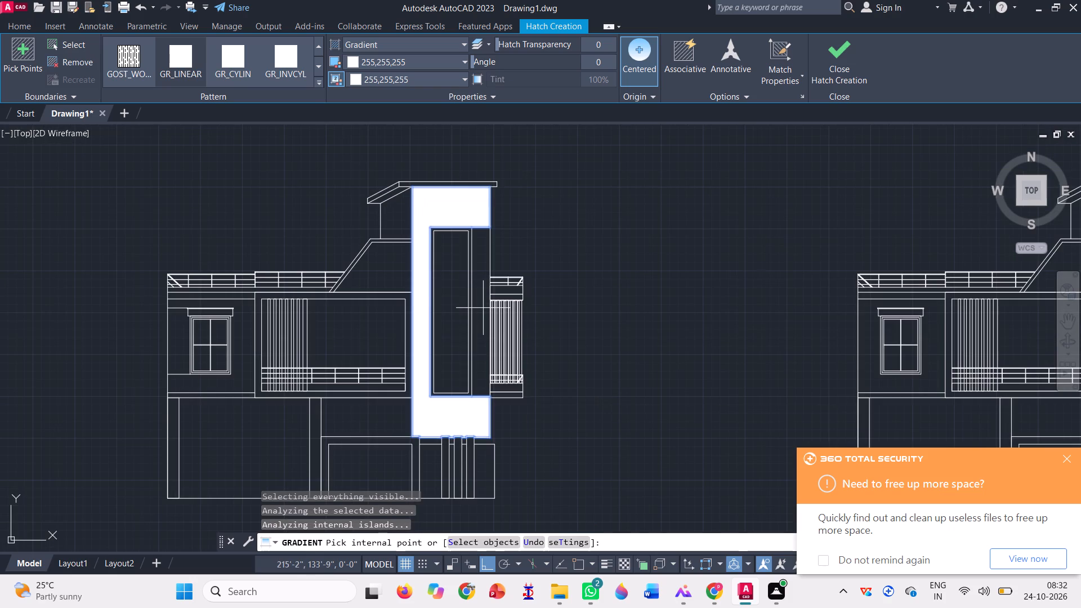
{"action": "left_click", "coordinate": [483, 308]}
Add the tower's small side wall, the sloping roof edge and the flat roof slab to the white gradient fill.
{"action": "scroll", "coordinate": [483, 314], "scroll_direction": "down", "scroll_amount": 1}
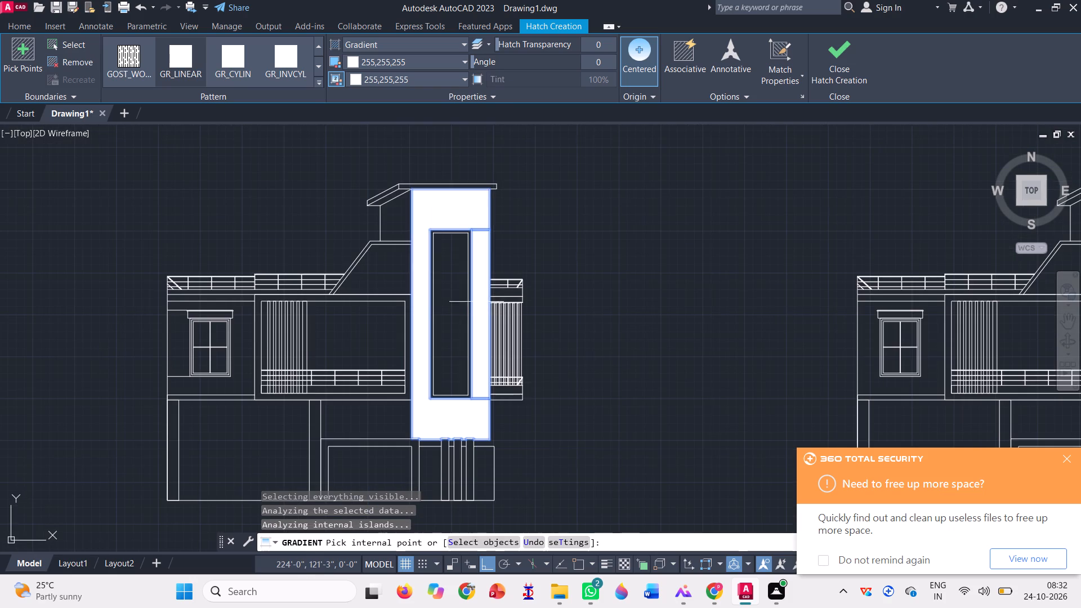
{"action": "scroll", "coordinate": [387, 195], "scroll_direction": "up", "scroll_amount": 2}
{"action": "left_click", "coordinate": [409, 253]}
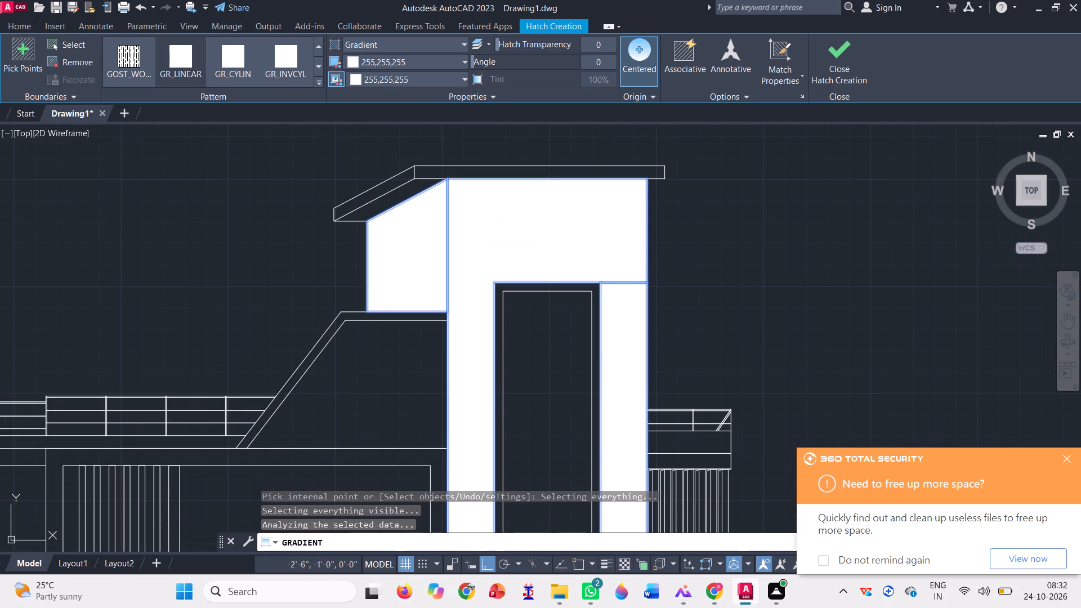
{"action": "scroll", "coordinate": [408, 175], "scroll_direction": "up", "scroll_amount": 1}
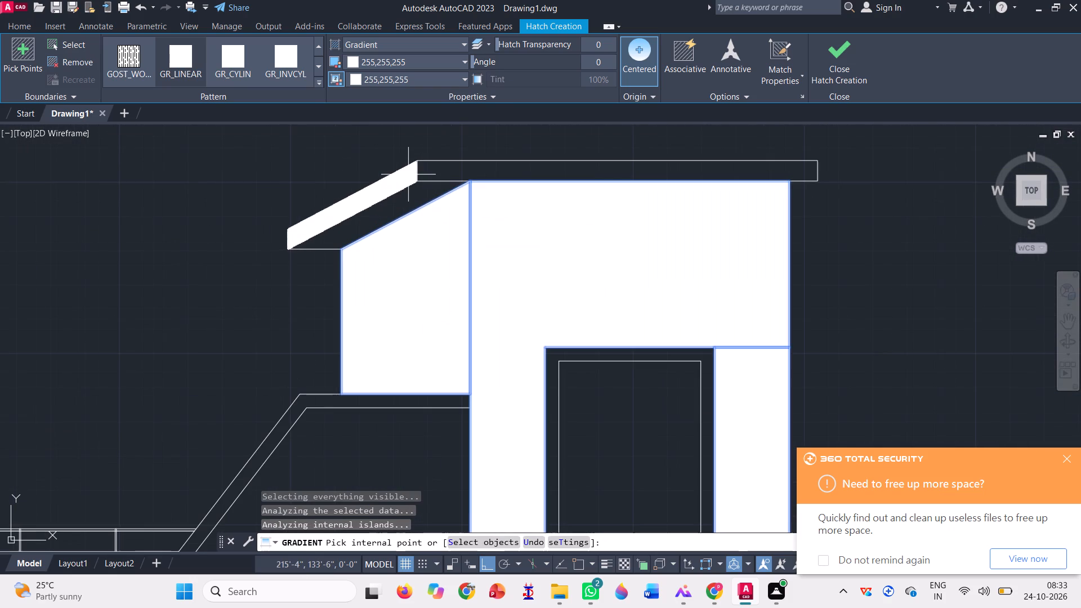
{"action": "left_click", "coordinate": [408, 175]}
{"action": "left_click", "coordinate": [443, 177]}
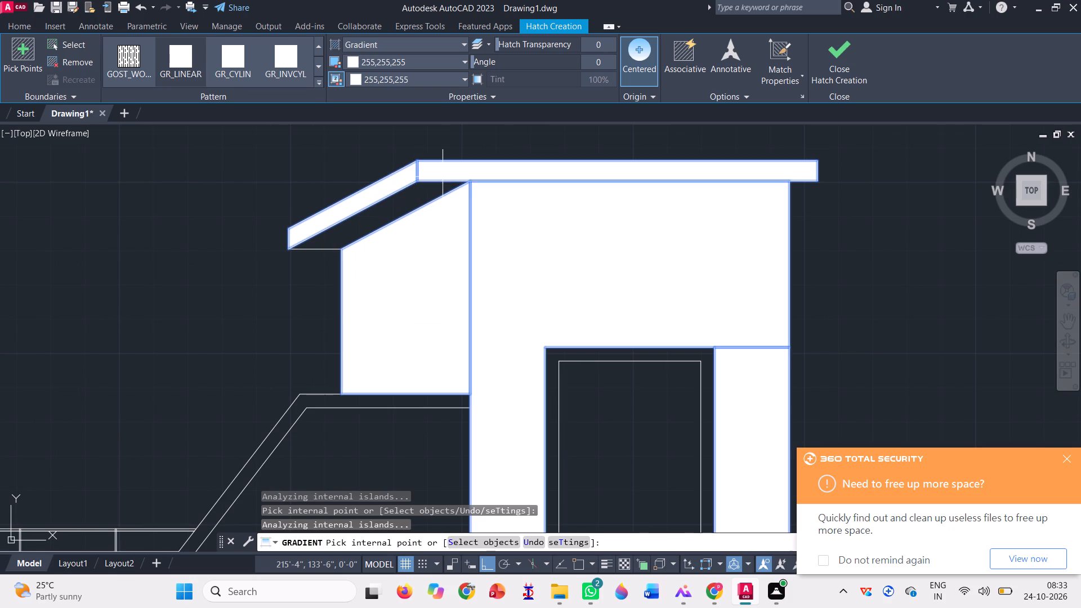
Fill the long roof band below the railing and the short band above the window wall with the white gradient.
{"action": "scroll", "coordinate": [353, 214], "scroll_direction": "down", "scroll_amount": 3}
{"action": "scroll", "coordinate": [423, 240], "scroll_direction": "down", "scroll_amount": 1}
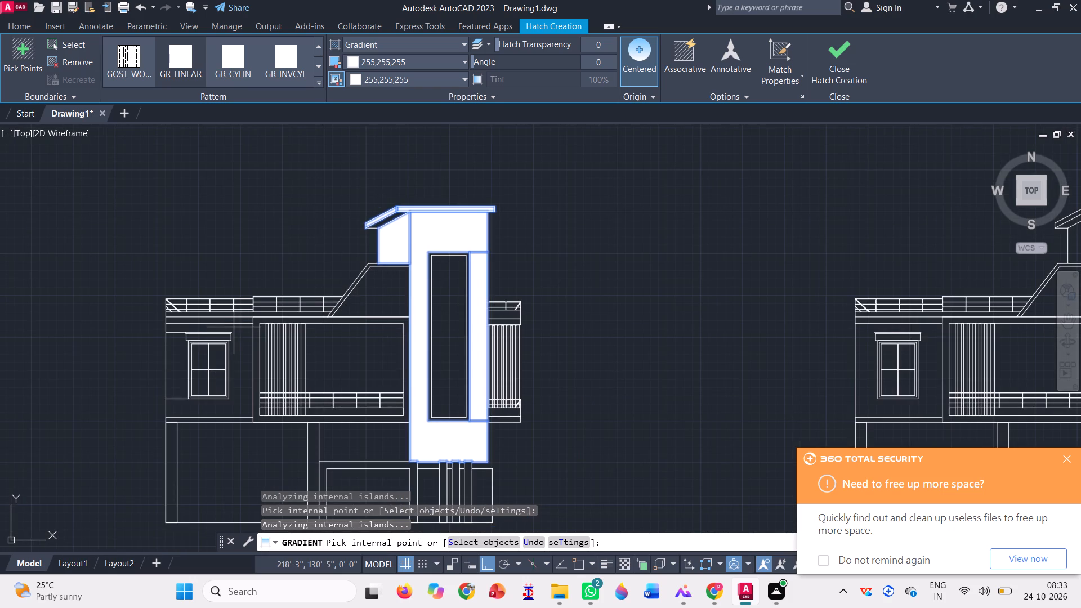
{"action": "scroll", "coordinate": [218, 317], "scroll_direction": "up", "scroll_amount": 2}
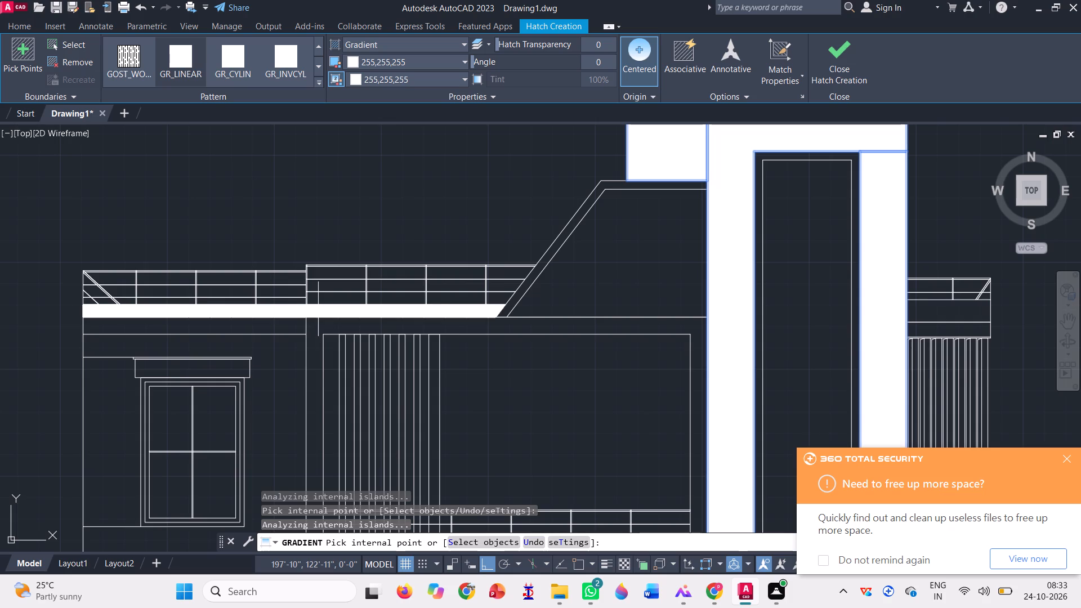
{"action": "scroll", "coordinate": [318, 309], "scroll_direction": "up", "scroll_amount": 2}
{"action": "left_click", "coordinate": [318, 309]}
{"action": "scroll", "coordinate": [343, 294], "scroll_direction": "down", "scroll_amount": 2}
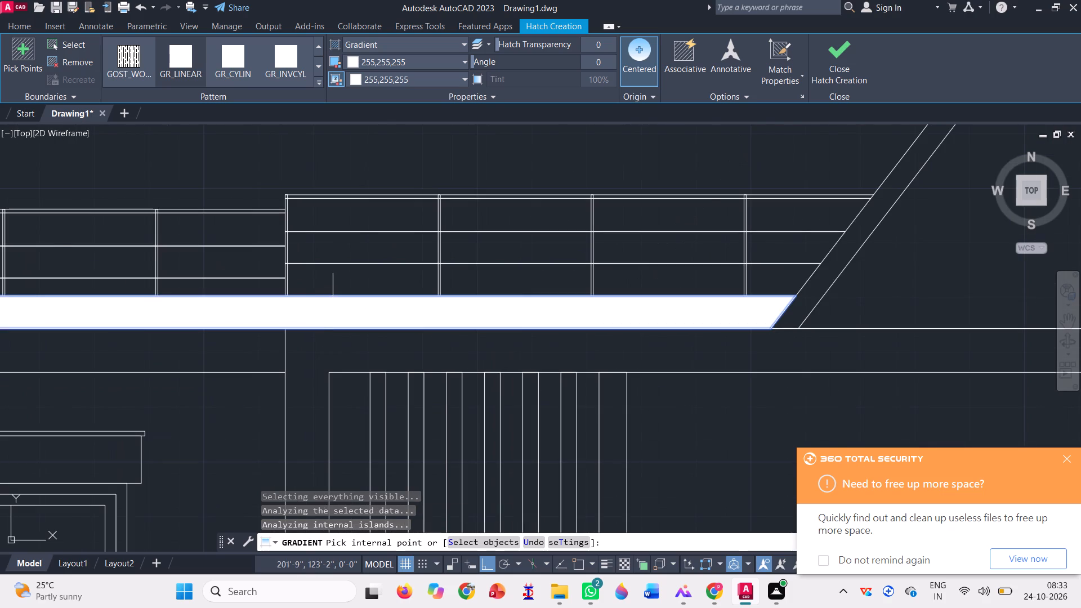
{"action": "scroll", "coordinate": [302, 314], "scroll_direction": "down", "scroll_amount": 1}
{"action": "left_click", "coordinate": [265, 321]}
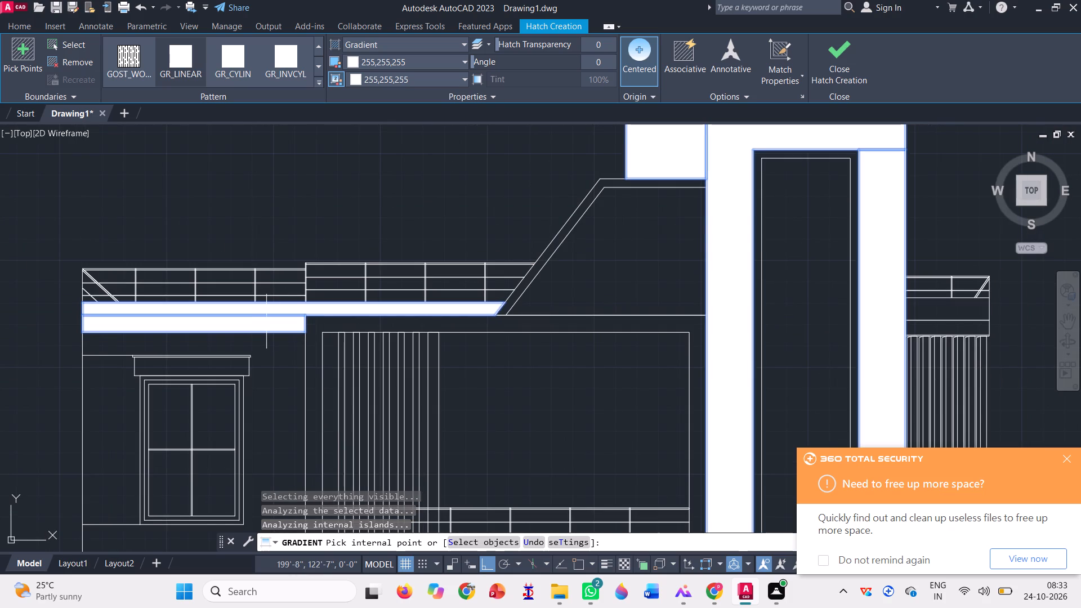
Fill the upper-floor wall around the window, including the separate strip on the window's left, with the white gradient.
{"action": "scroll", "coordinate": [306, 270], "scroll_direction": "down", "scroll_amount": 3}
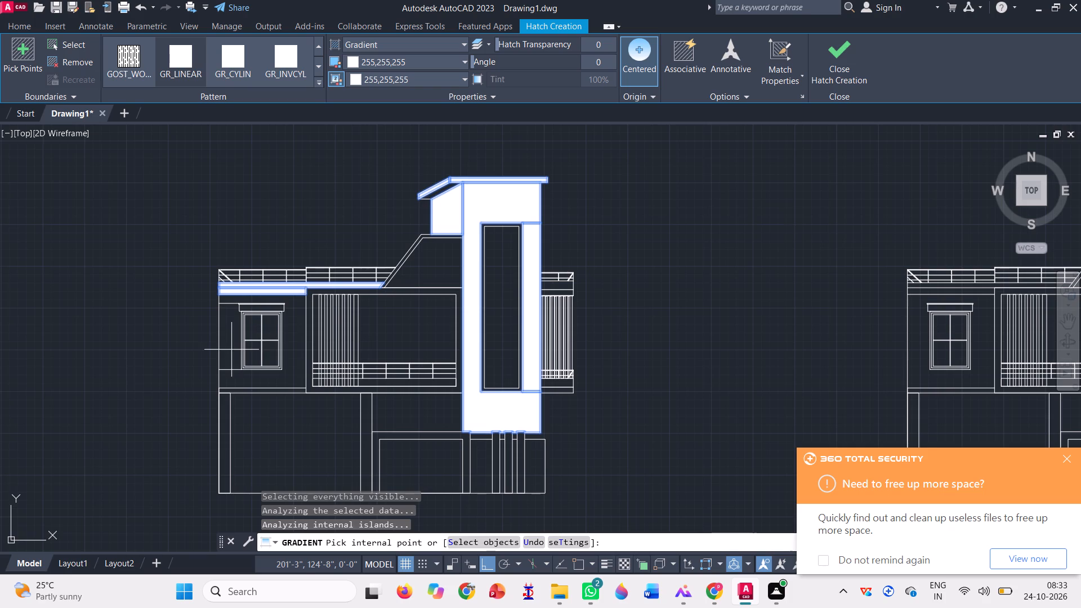
{"action": "scroll", "coordinate": [222, 355], "scroll_direction": "up", "scroll_amount": 2}
{"action": "left_click", "coordinate": [222, 355]}
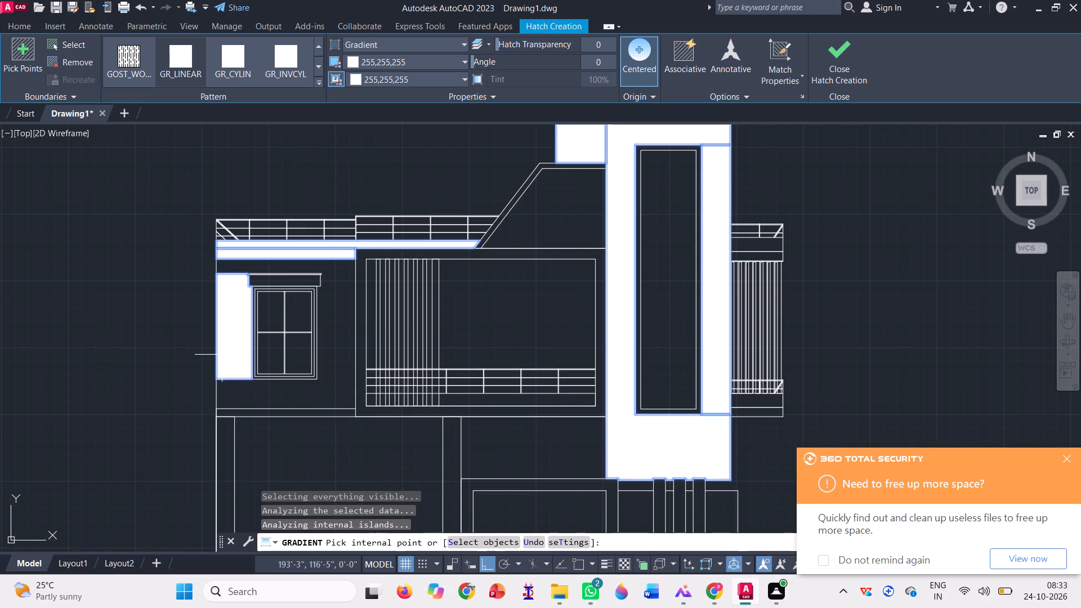
{"action": "left_click", "coordinate": [340, 352]}
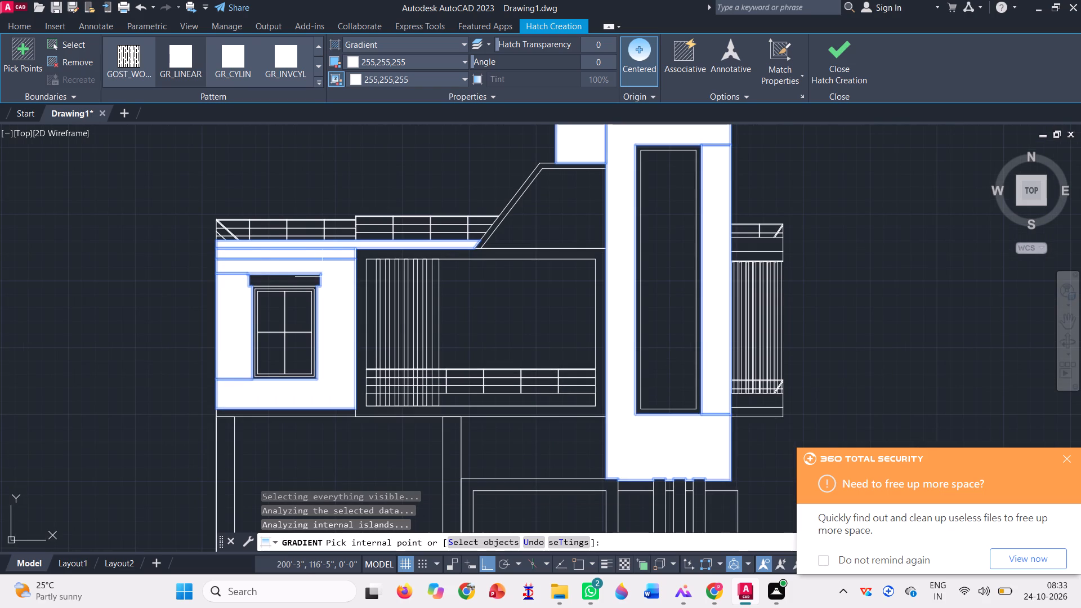
Fill the ground floor's two columns and the thin band beneath the window wall with the white gradient.
{"action": "scroll", "coordinate": [310, 248], "scroll_direction": "down", "scroll_amount": 3}
{"action": "scroll", "coordinate": [293, 315], "scroll_direction": "up", "scroll_amount": 3}
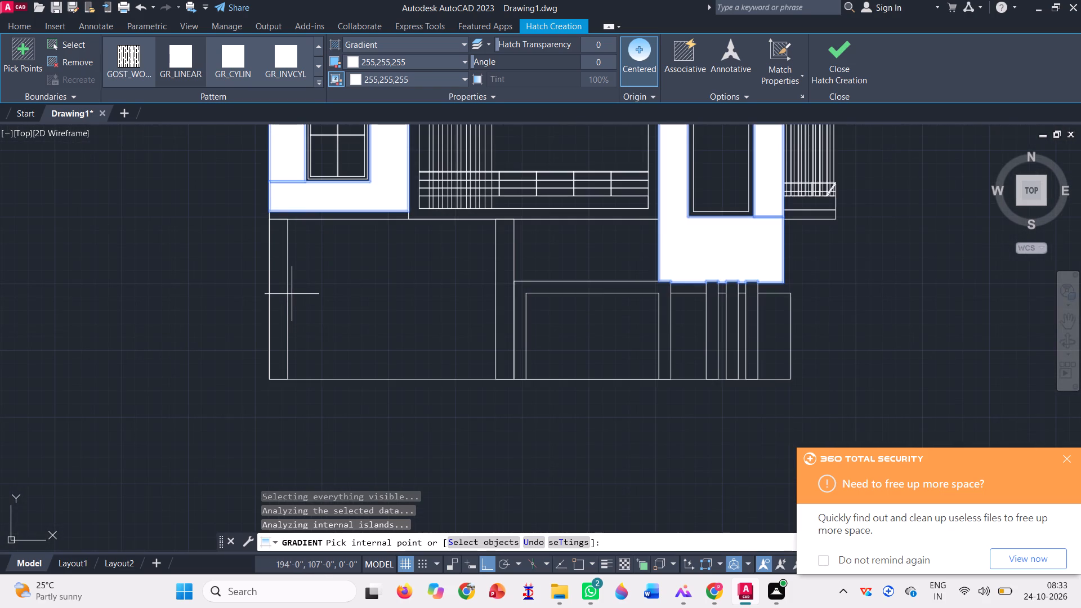
{"action": "left_click", "coordinate": [279, 274]}
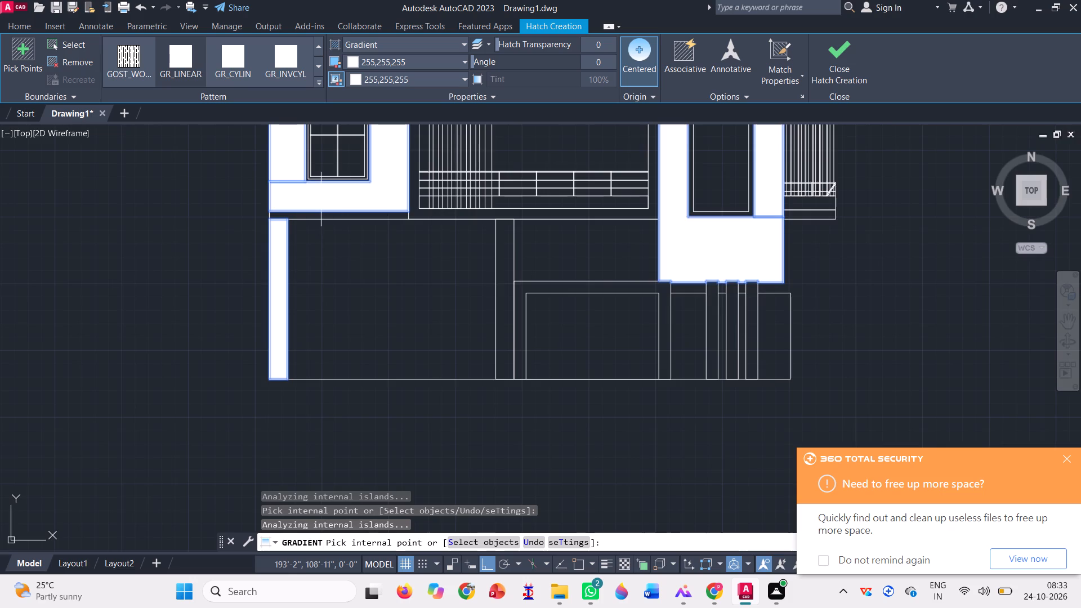
{"action": "scroll", "coordinate": [321, 199], "scroll_direction": "up", "scroll_amount": 3}
{"action": "left_click", "coordinate": [325, 256]}
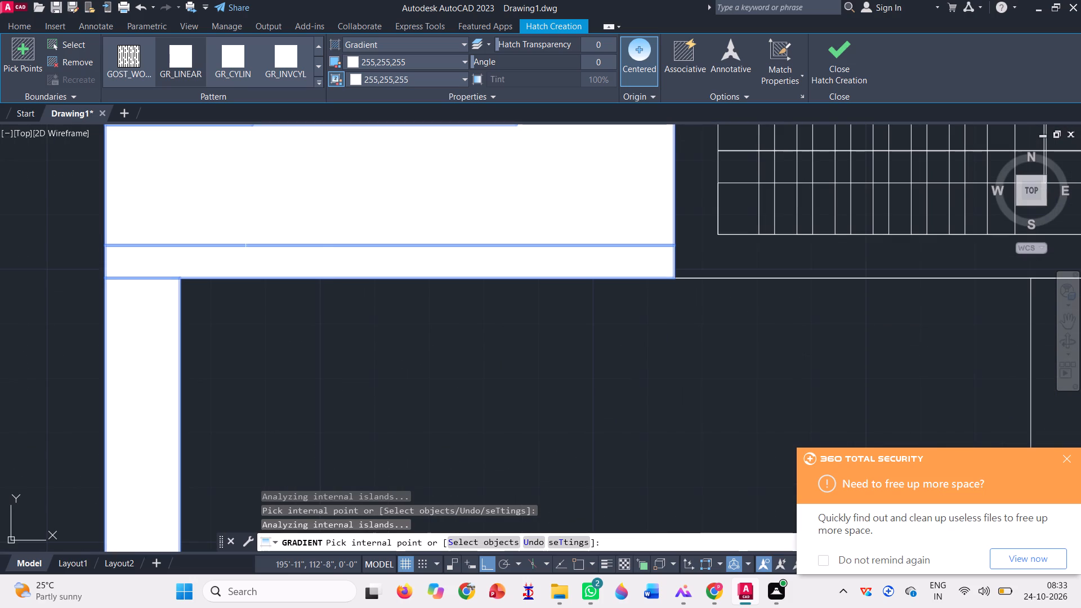
{"action": "scroll", "coordinate": [240, 246], "scroll_direction": "down", "scroll_amount": 6}
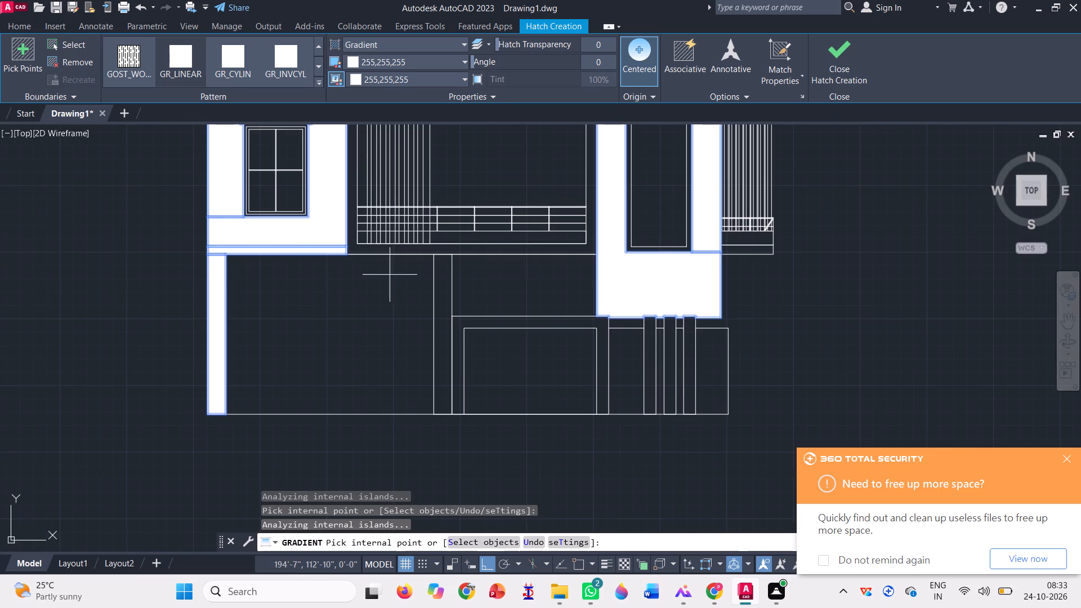
{"action": "scroll", "coordinate": [446, 276], "scroll_direction": "up", "scroll_amount": 2}
{"action": "left_click", "coordinate": [435, 284]}
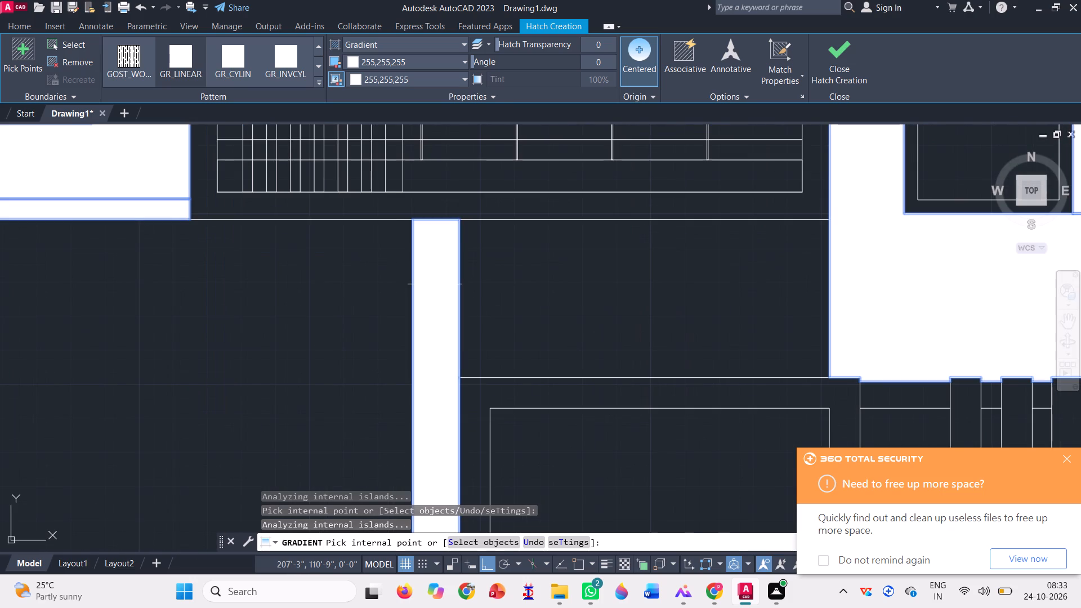
Fill the frame of the low ground-floor wall and the panel inside it with the white gradient.
{"action": "scroll", "coordinate": [333, 259], "scroll_direction": "down", "scroll_amount": 3}
{"action": "scroll", "coordinate": [394, 288], "scroll_direction": "up", "scroll_amount": 3}
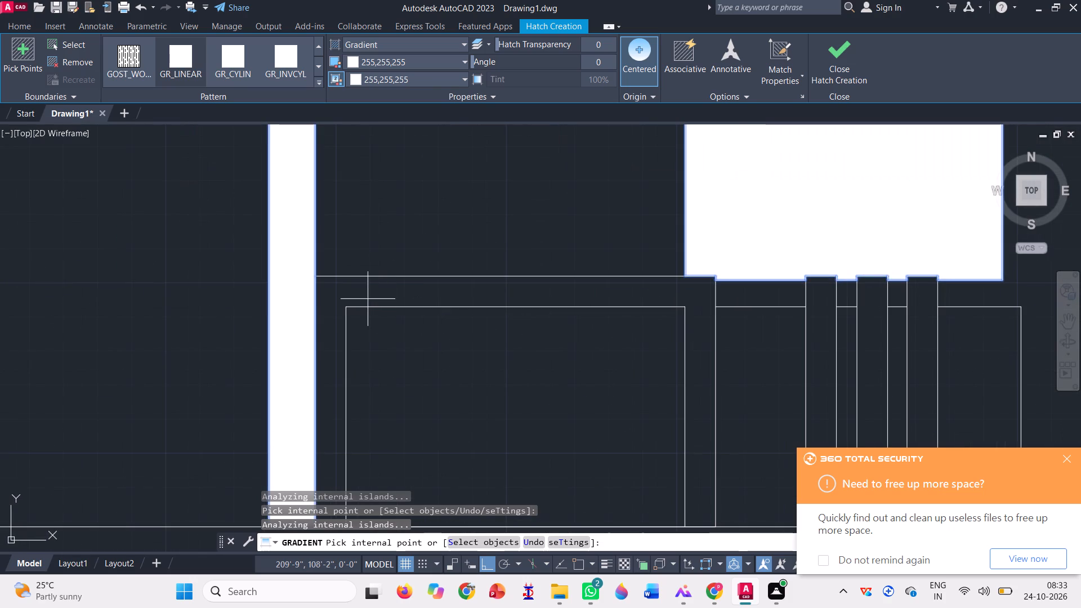
{"action": "left_click", "coordinate": [368, 298]}
{"action": "left_click", "coordinate": [437, 396]}
Fill the low wall section beyond the three slim posts and the two gaps between the posts with the white gradient, and finish the fill.
{"action": "scroll", "coordinate": [306, 337], "scroll_direction": "down", "scroll_amount": 3}
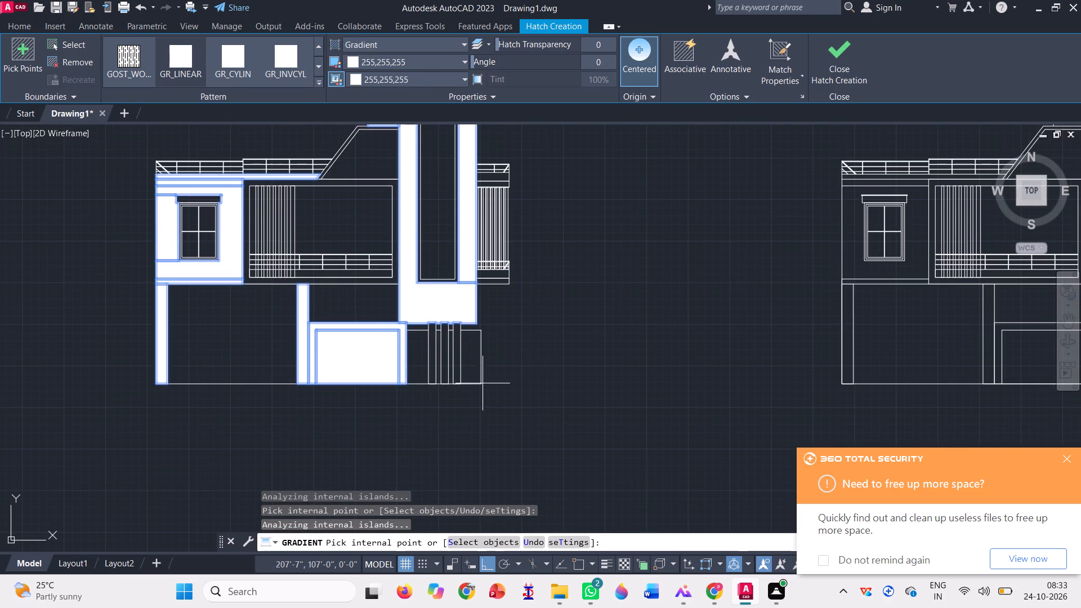
{"action": "scroll", "coordinate": [469, 346], "scroll_direction": "up", "scroll_amount": 2}
{"action": "left_click", "coordinate": [476, 373]}
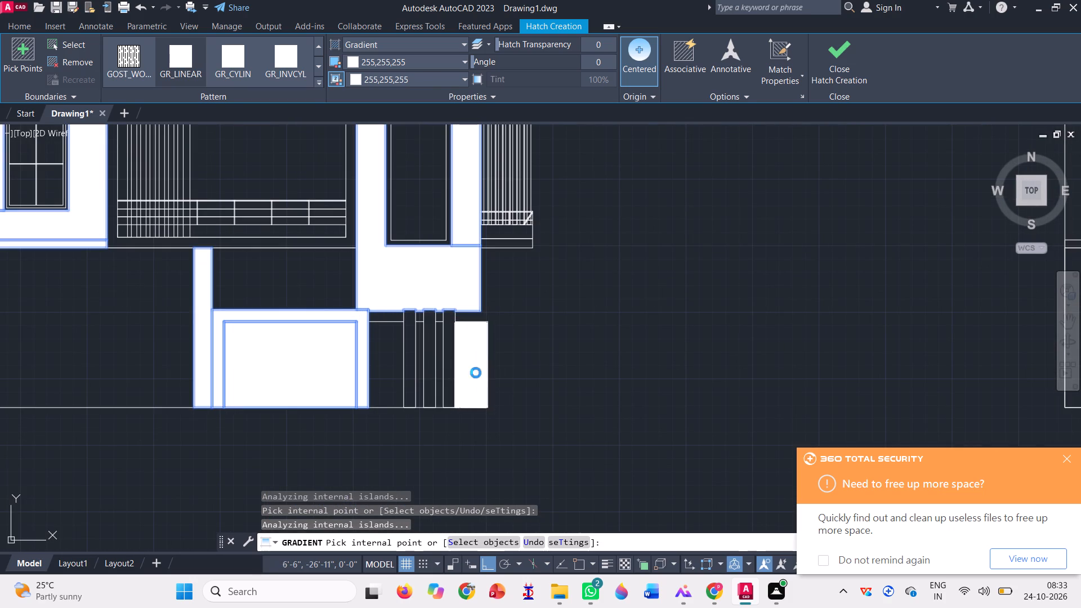
{"action": "scroll", "coordinate": [414, 350], "scroll_direction": "up", "scroll_amount": 3}
{"action": "left_click", "coordinate": [427, 317]}
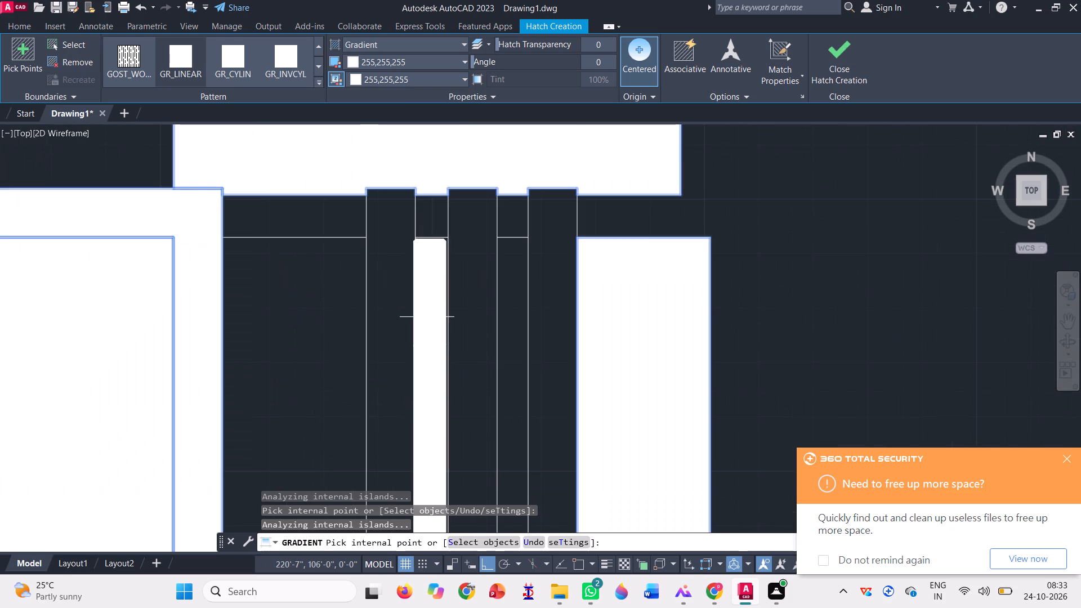
{"action": "left_click", "coordinate": [519, 311]}
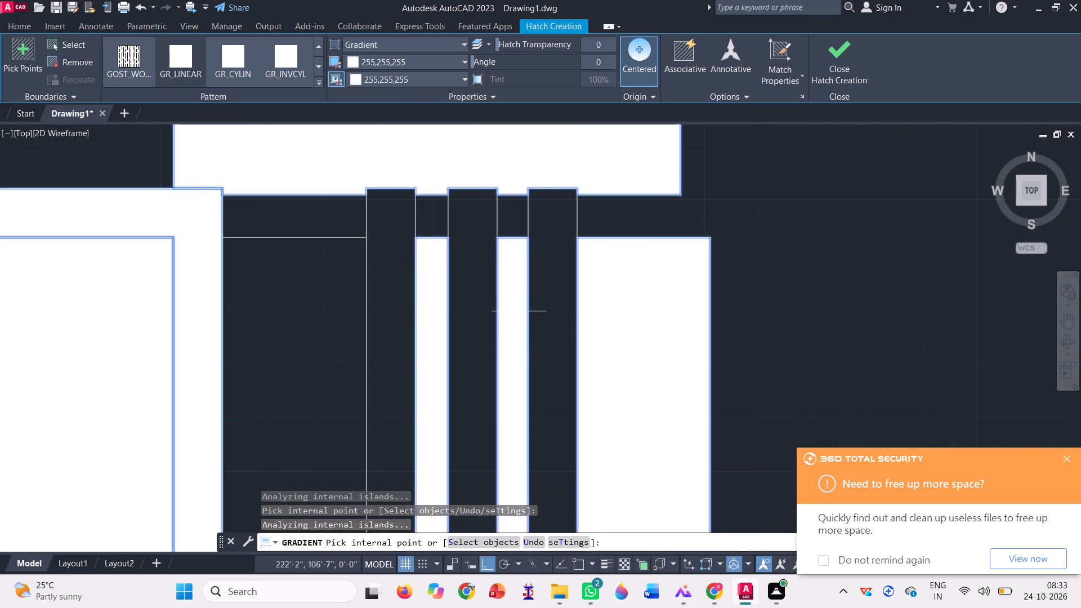
{"action": "scroll", "coordinate": [417, 374], "scroll_direction": "down", "scroll_amount": 4}
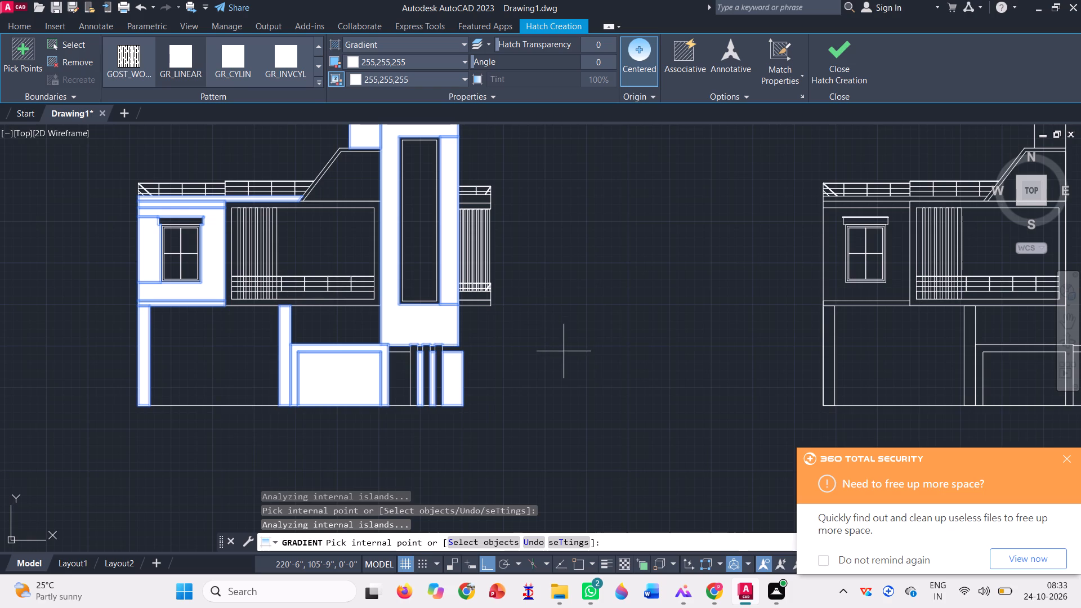
{"action": "scroll", "coordinate": [562, 362], "scroll_direction": "down", "scroll_amount": 1}
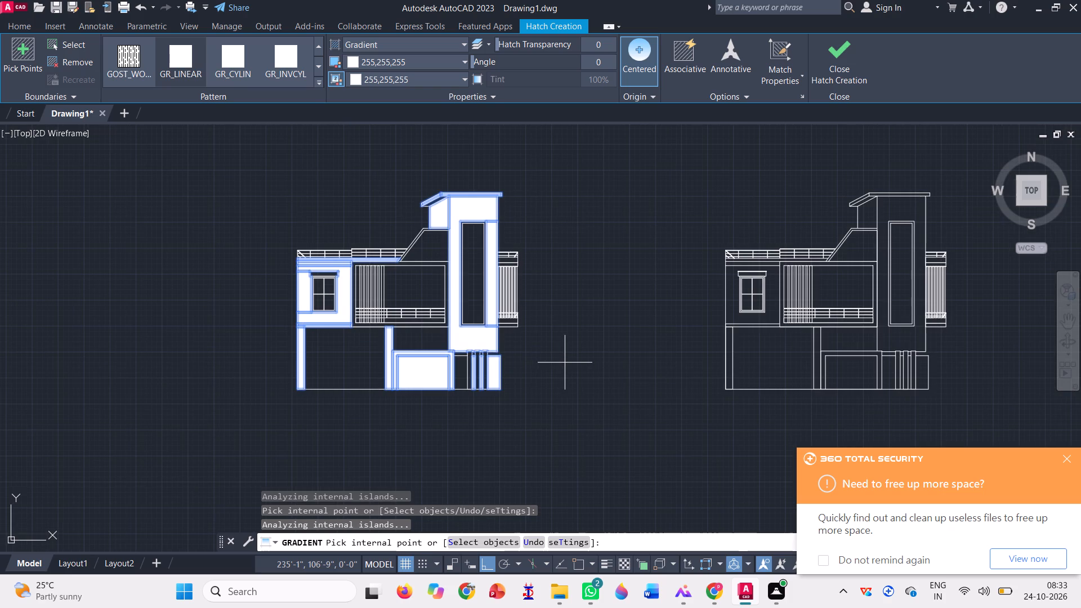
{"action": "key", "text": "Escape"}
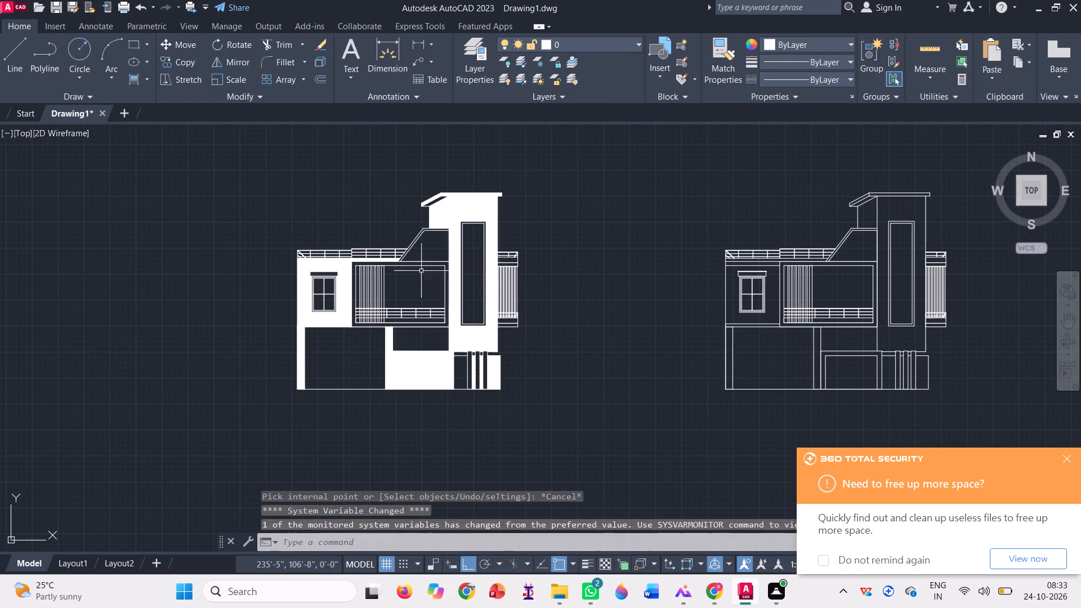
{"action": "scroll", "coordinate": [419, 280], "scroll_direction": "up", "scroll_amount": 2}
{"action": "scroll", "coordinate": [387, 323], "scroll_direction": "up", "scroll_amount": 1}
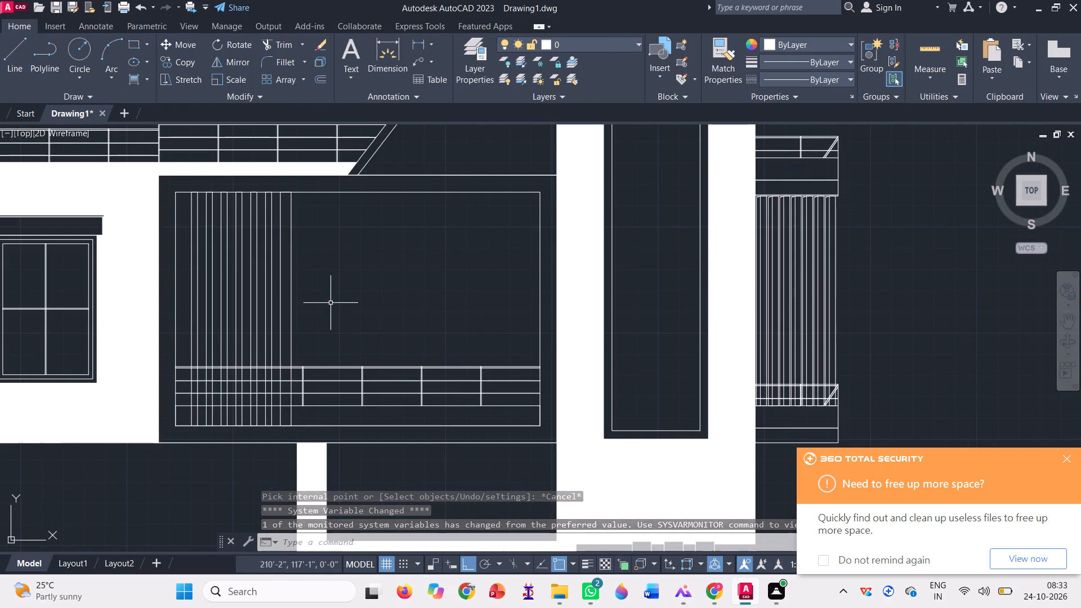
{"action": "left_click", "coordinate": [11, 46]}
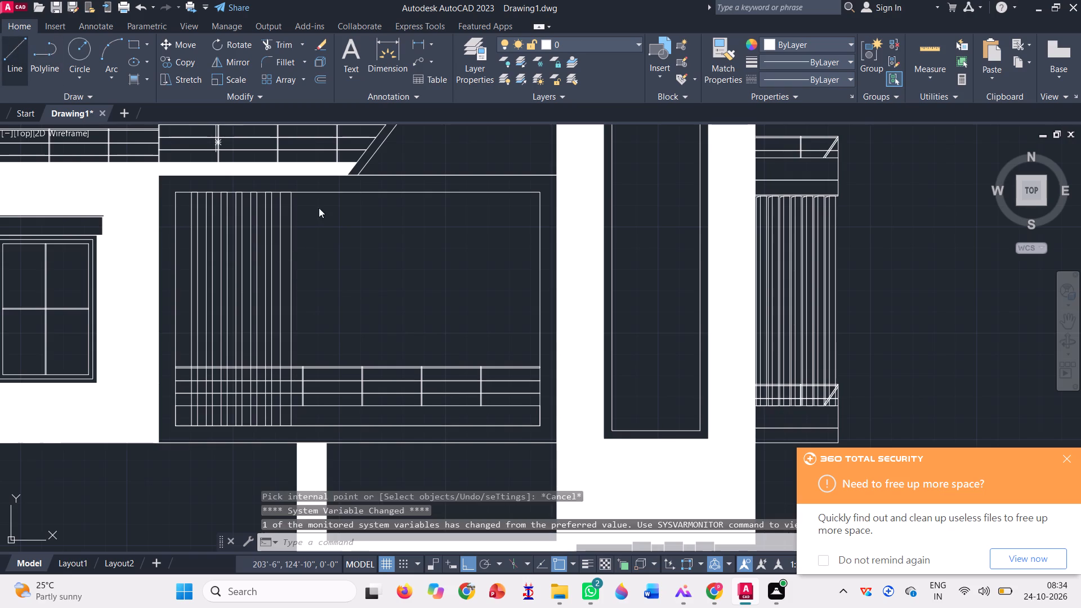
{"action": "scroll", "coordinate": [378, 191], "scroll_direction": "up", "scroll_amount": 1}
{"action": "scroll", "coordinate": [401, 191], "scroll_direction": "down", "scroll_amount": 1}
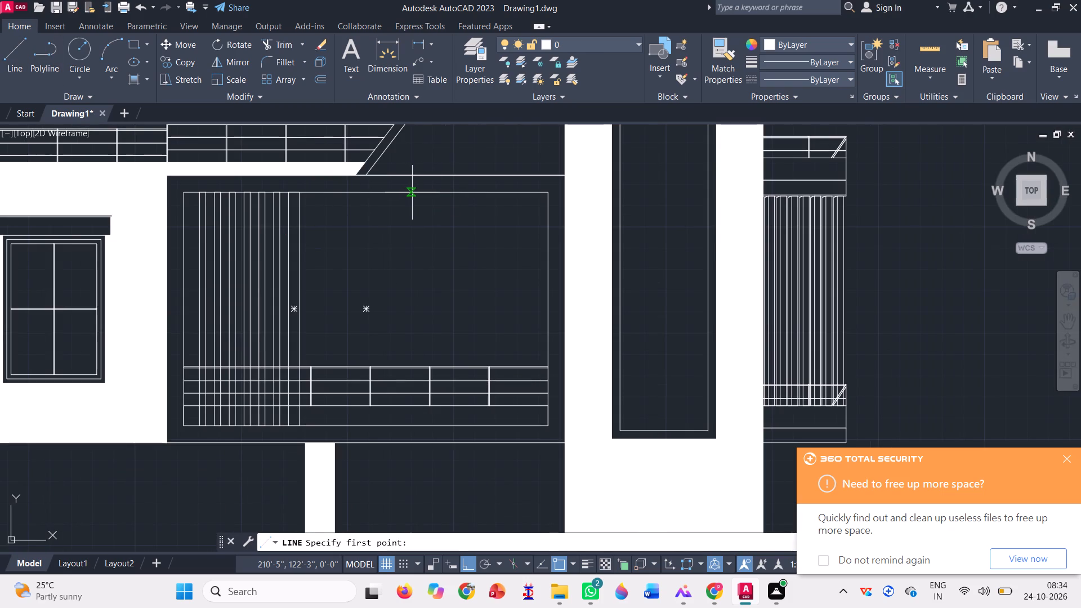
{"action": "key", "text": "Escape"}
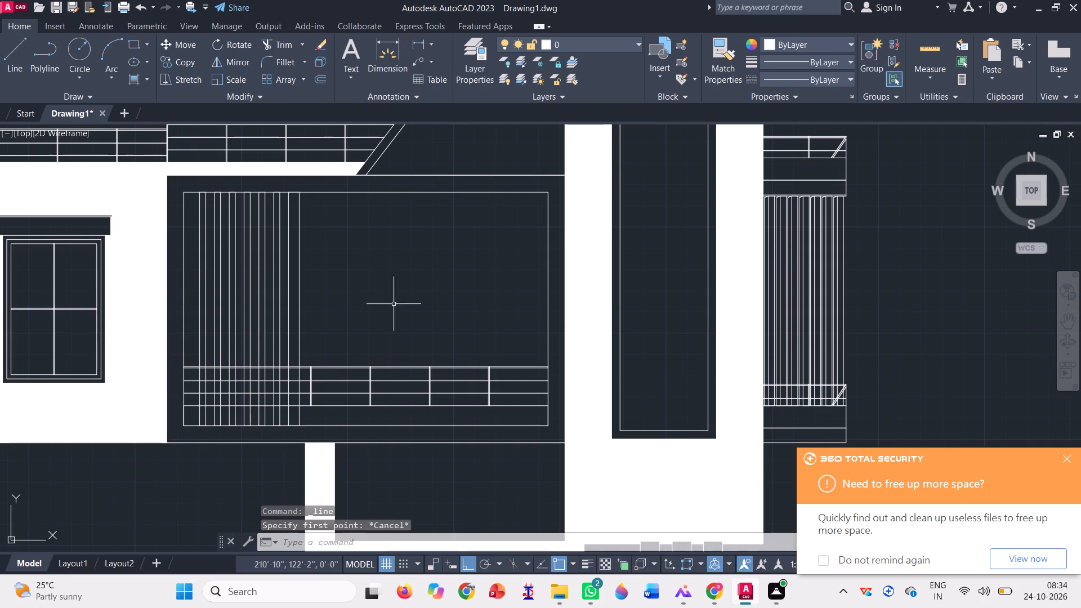
Erase the vertical slats and the railing lines and posts inside the large upper-floor balcony frame, keeping the ledge line.
{"action": "left_click", "coordinate": [464, 398]}
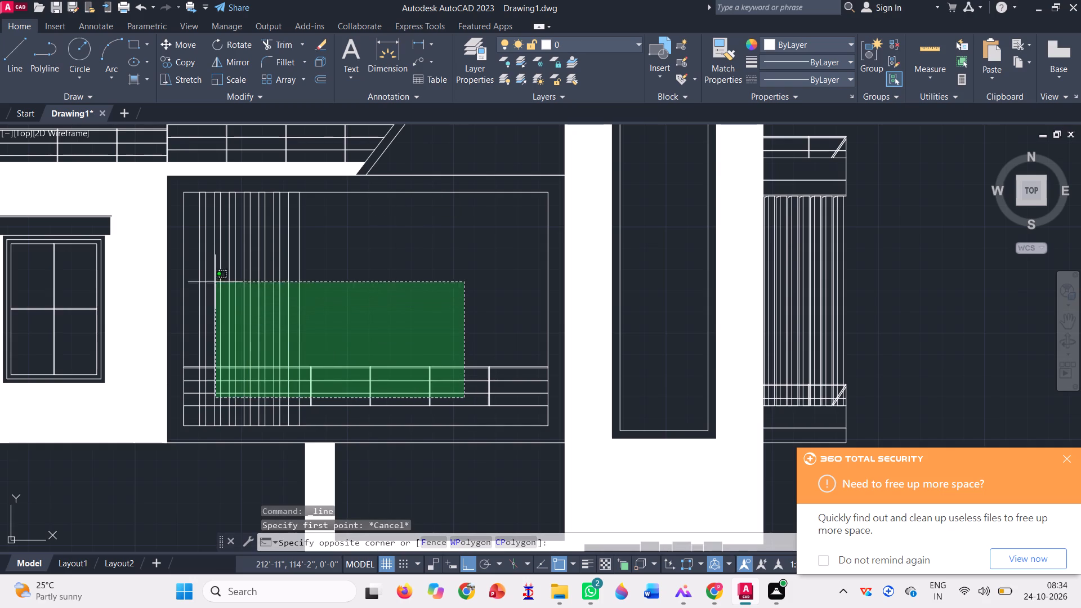
{"action": "left_click", "coordinate": [196, 270]}
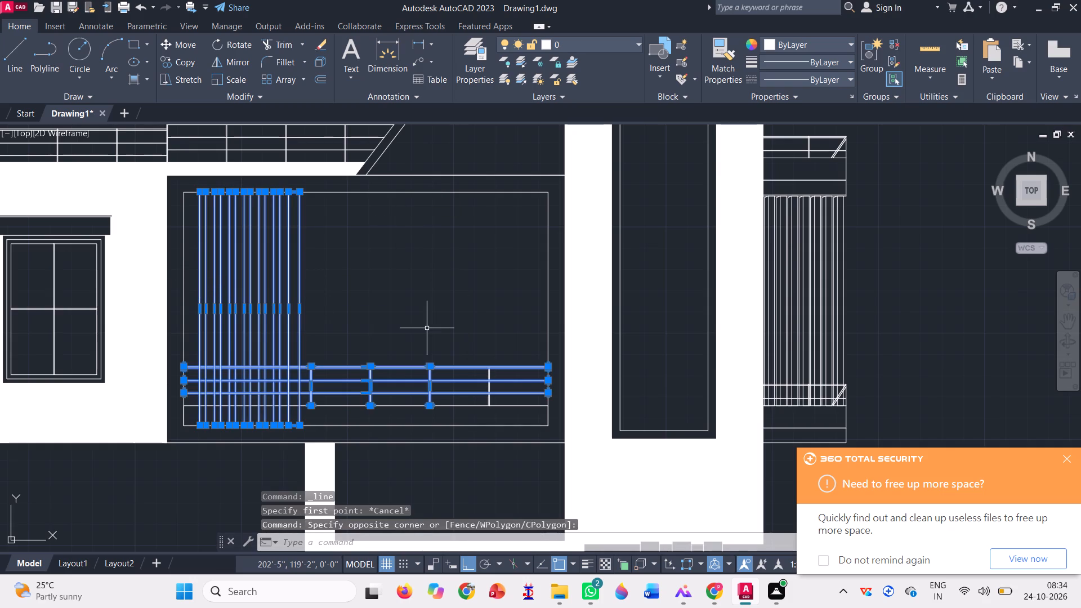
{"action": "key", "text": "Delete"}
{"action": "left_click", "coordinate": [506, 382]}
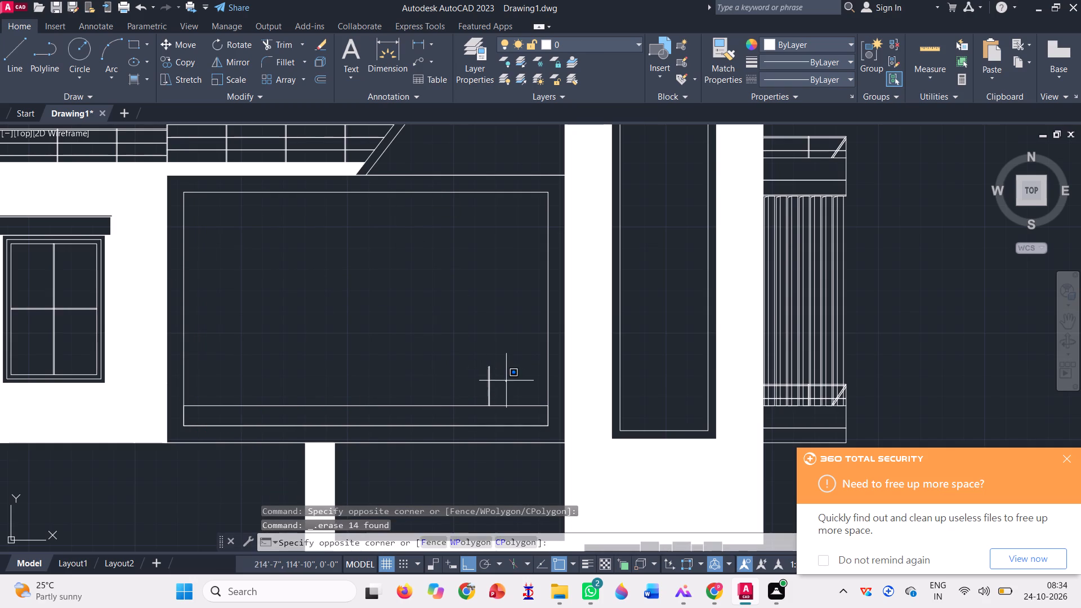
{"action": "left_click", "coordinate": [421, 345]}
{"action": "key", "text": "Delete"}
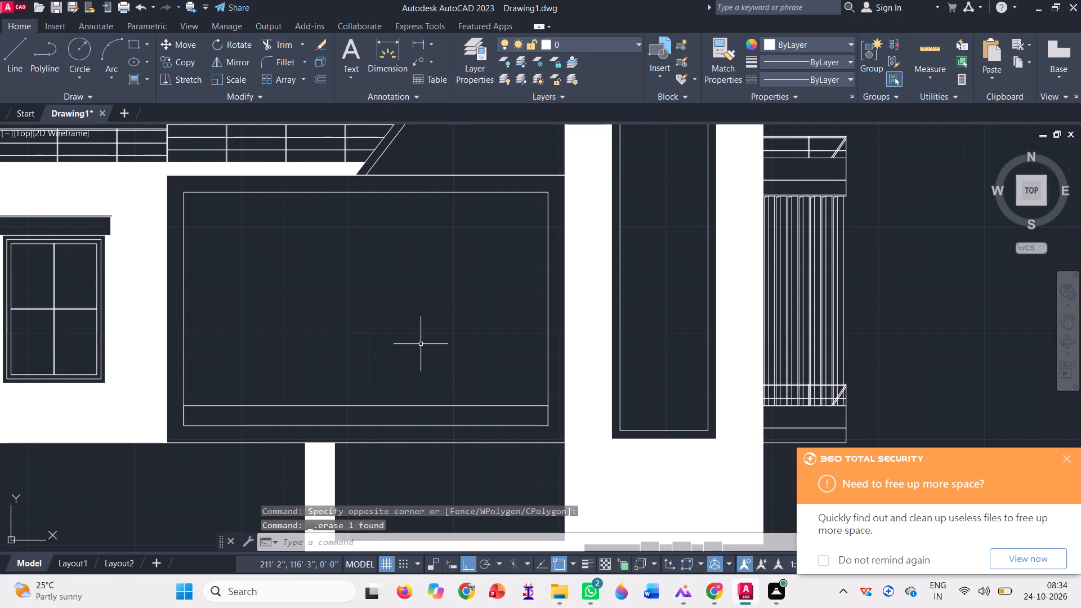
Draw a vertical line inside the balcony frame from the ledge line up to the frame's inner top edge, just past its middle.
{"action": "key", "text": "l"}
{"action": "key", "text": "Return"}
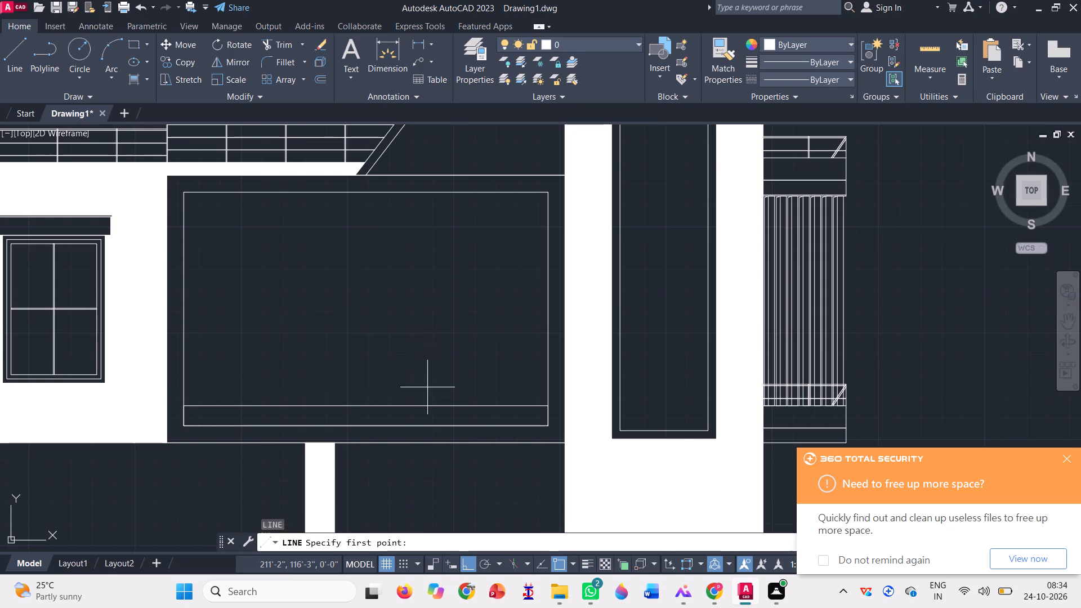
{"action": "left_click", "coordinate": [401, 407]}
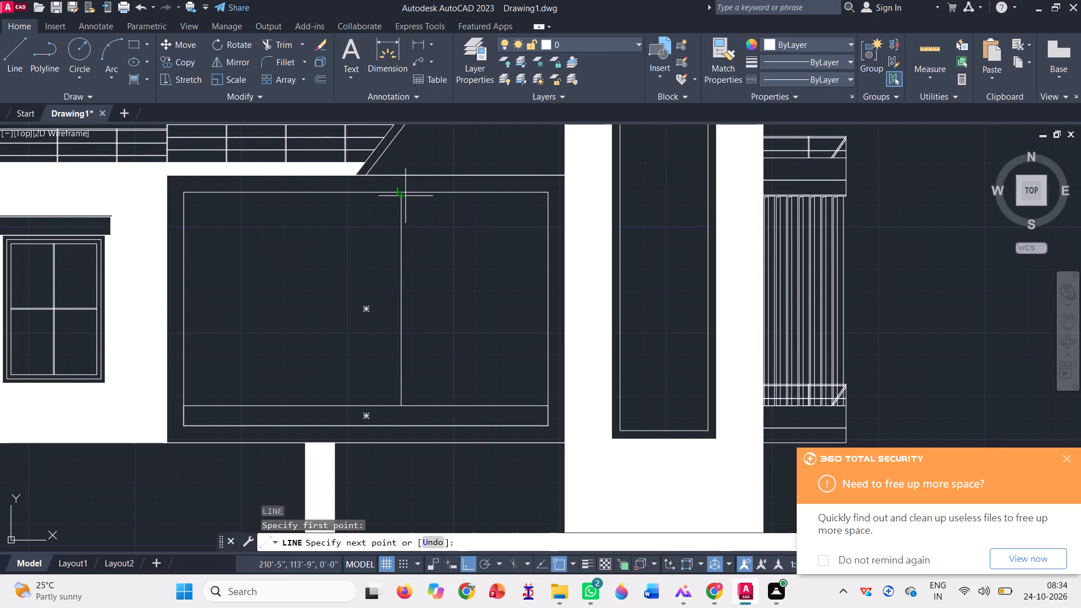
{"action": "left_click", "coordinate": [397, 191]}
{"action": "key", "text": "space"}
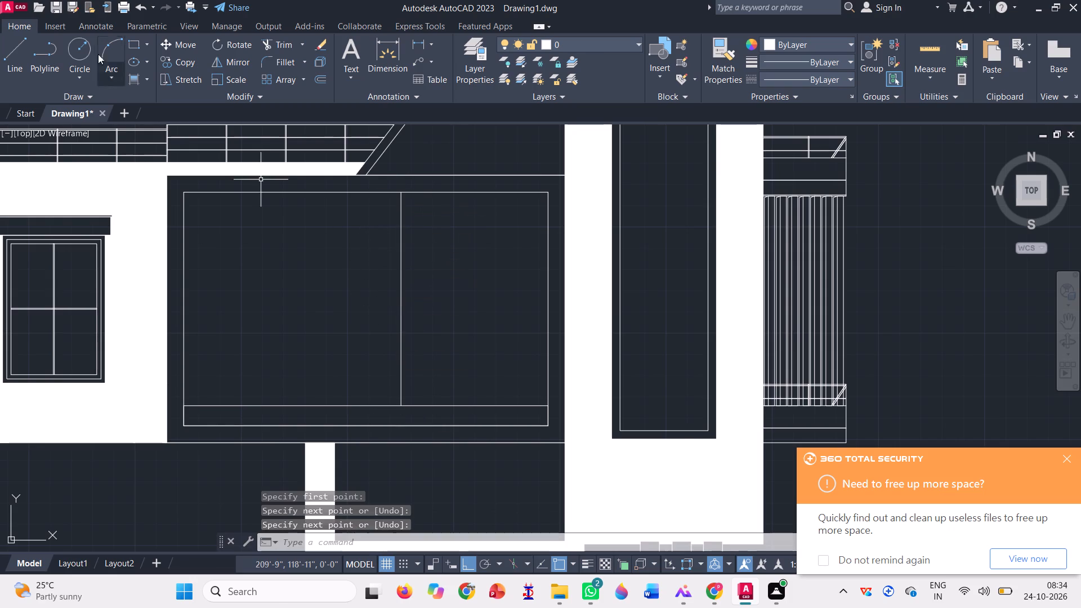
Draw a door-sized rectangle against the right side of the new vertical line, with its base on the ledge line.
{"action": "left_click", "coordinate": [128, 42]}
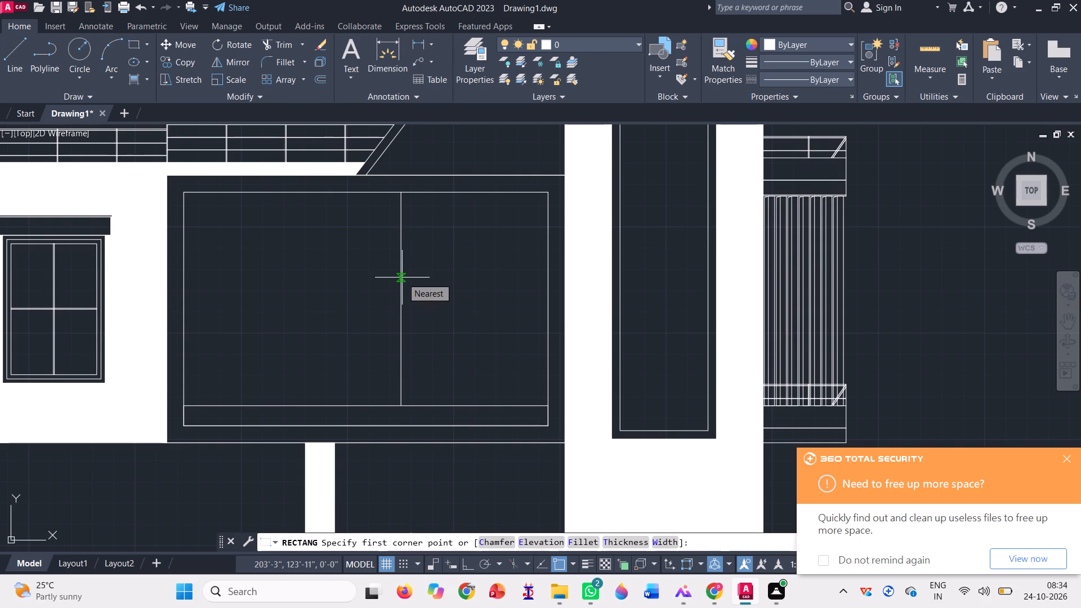
{"action": "left_click", "coordinate": [399, 259]}
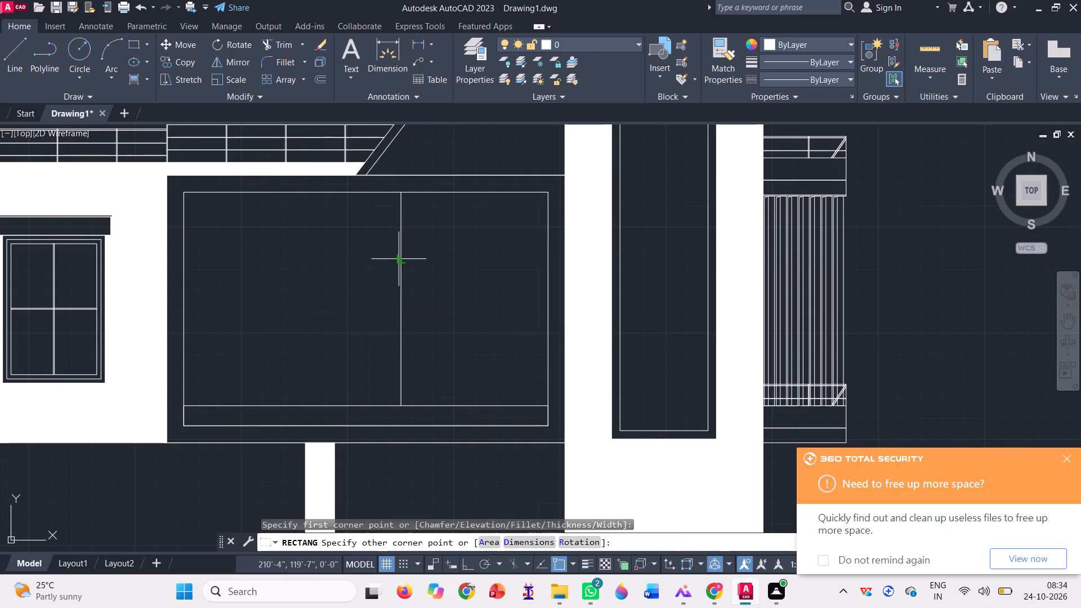
{"action": "left_click", "coordinate": [482, 406]}
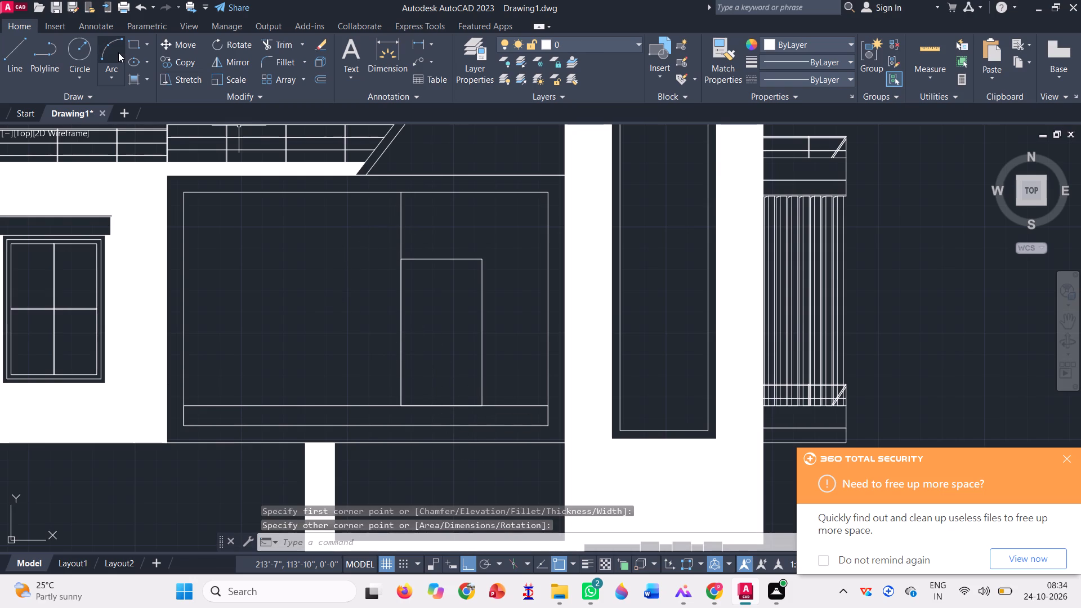
With ortho off, draw a three-segment slanted outline above the door, starting and ending on the balcony frame's inner top edge.
{"action": "left_click", "coordinate": [7, 57]}
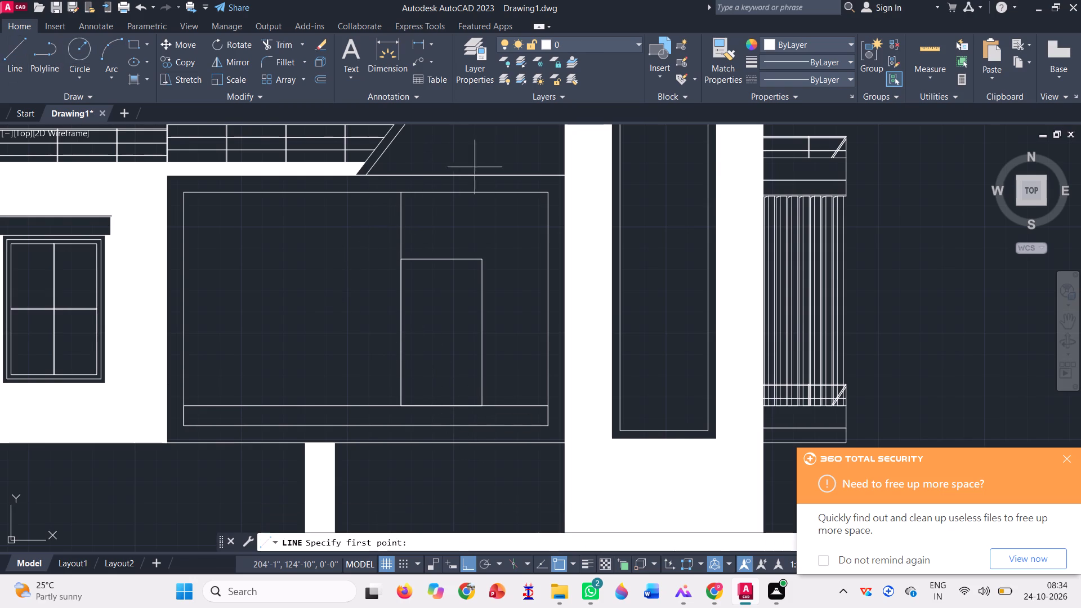
{"action": "scroll", "coordinate": [493, 168], "scroll_direction": "up", "scroll_amount": 1}
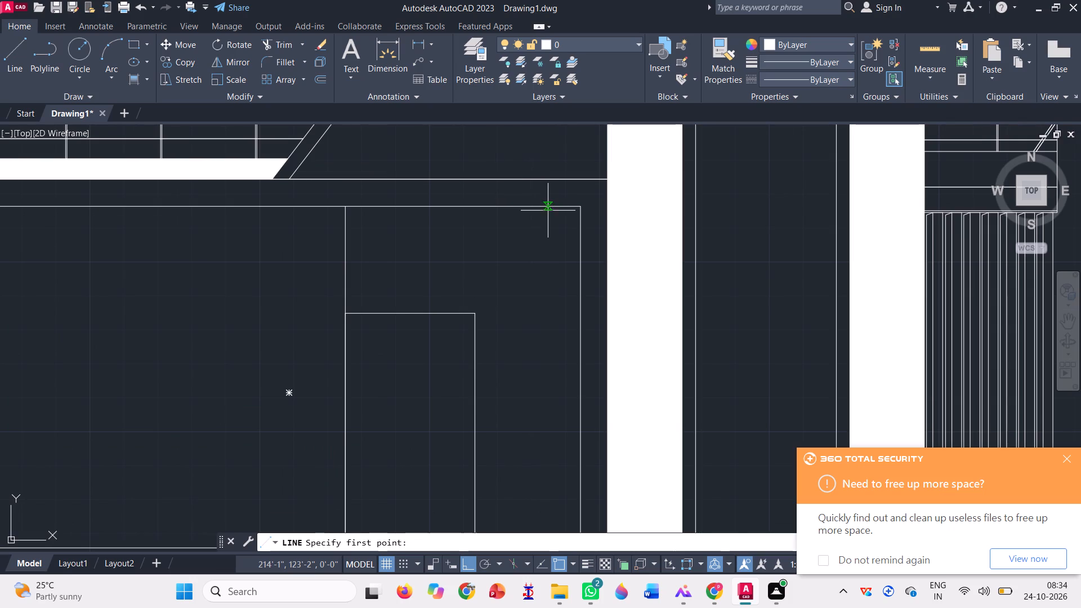
{"action": "left_click", "coordinate": [553, 205]}
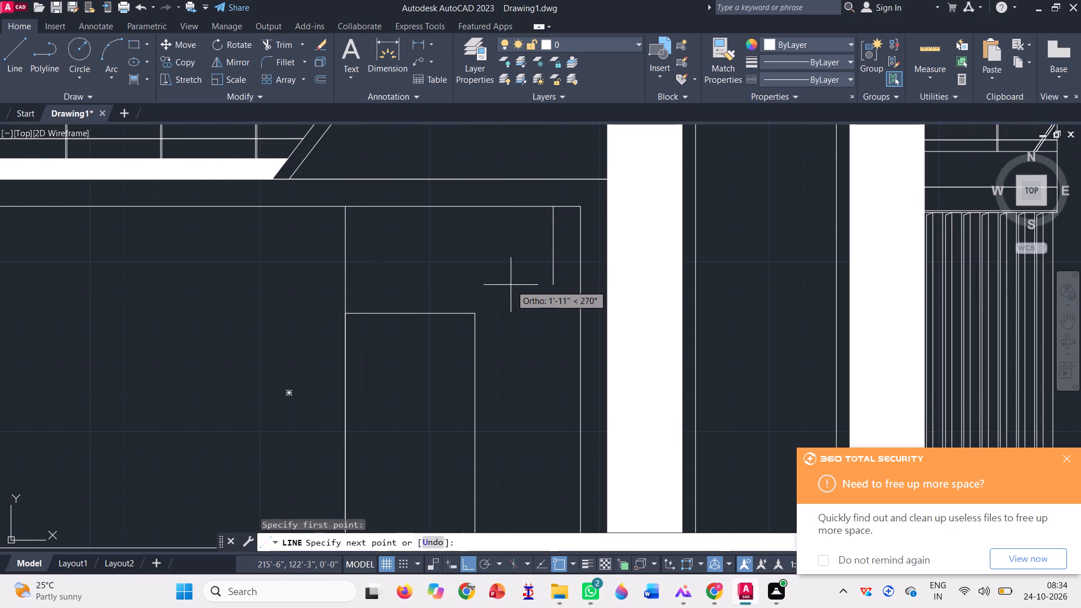
{"action": "key", "text": "F8"}
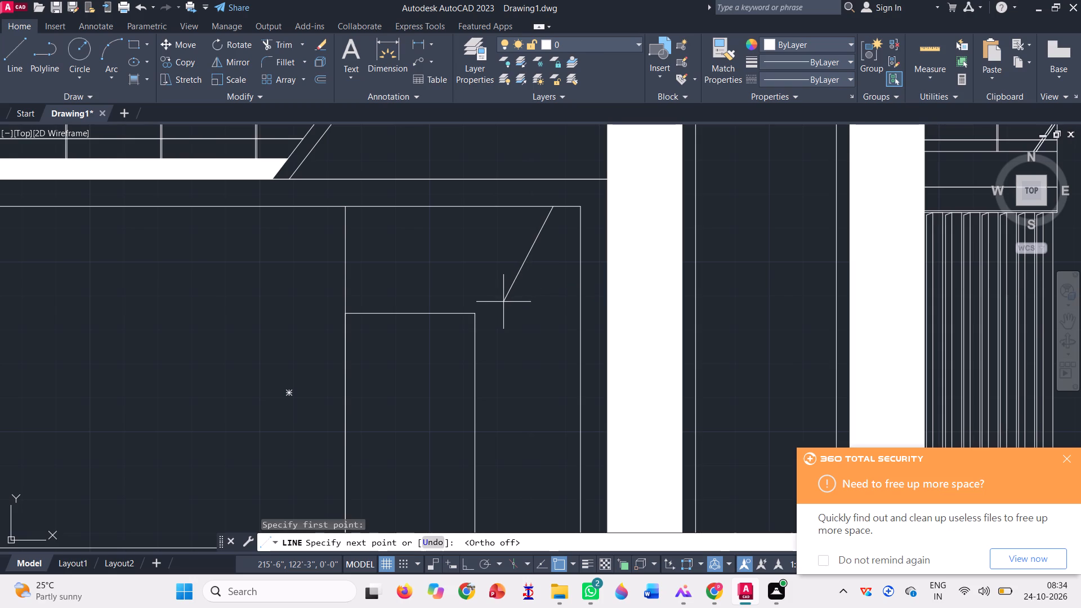
{"action": "left_click", "coordinate": [477, 287]}
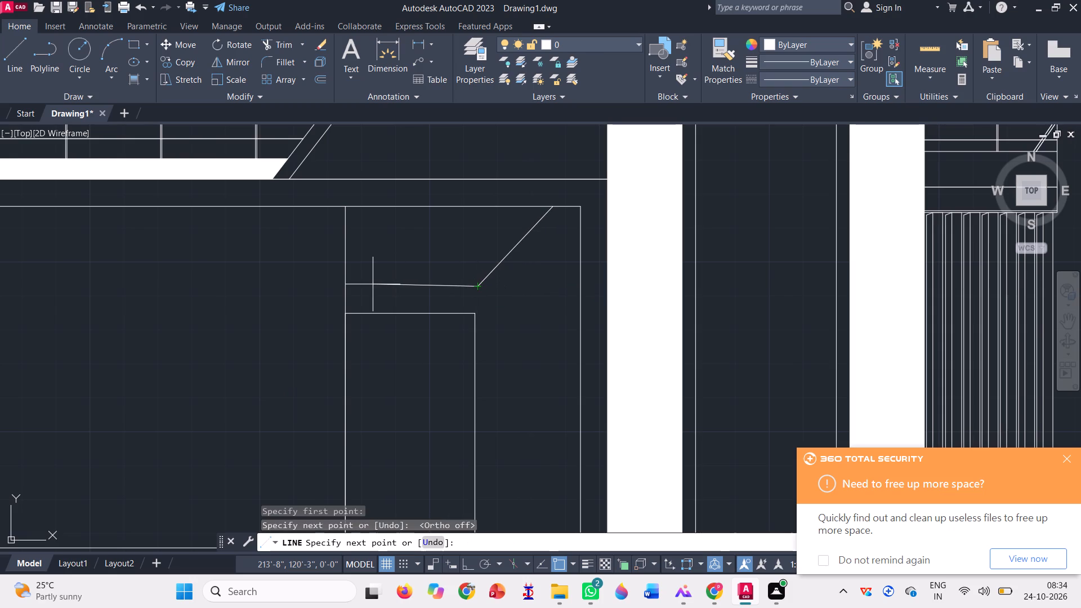
{"action": "left_click", "coordinate": [373, 284]}
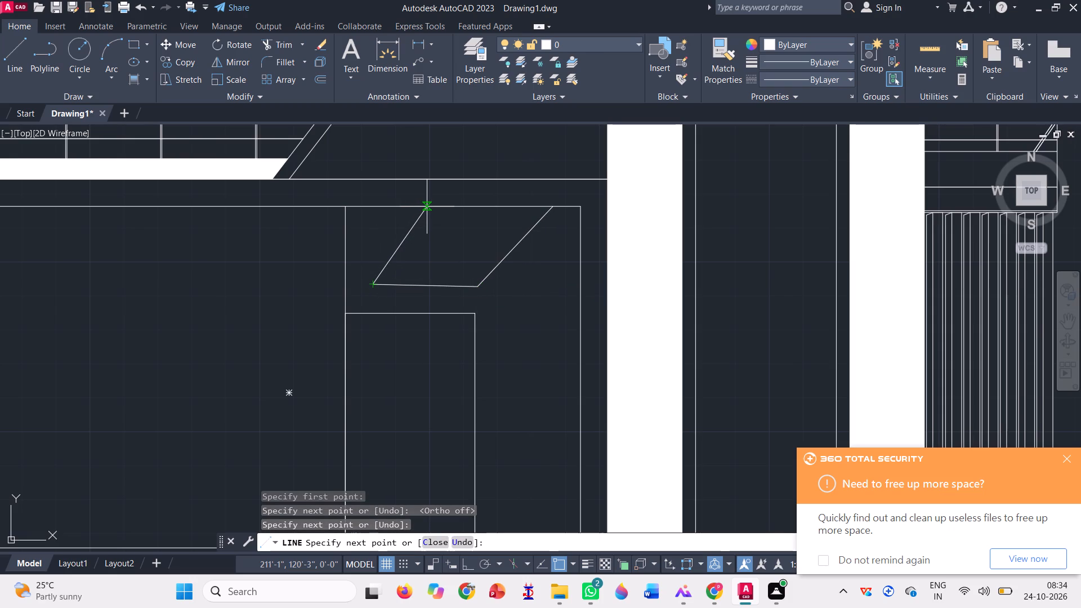
{"action": "left_click", "coordinate": [427, 206]}
{"action": "scroll", "coordinate": [421, 204], "scroll_direction": "down", "scroll_amount": 2}
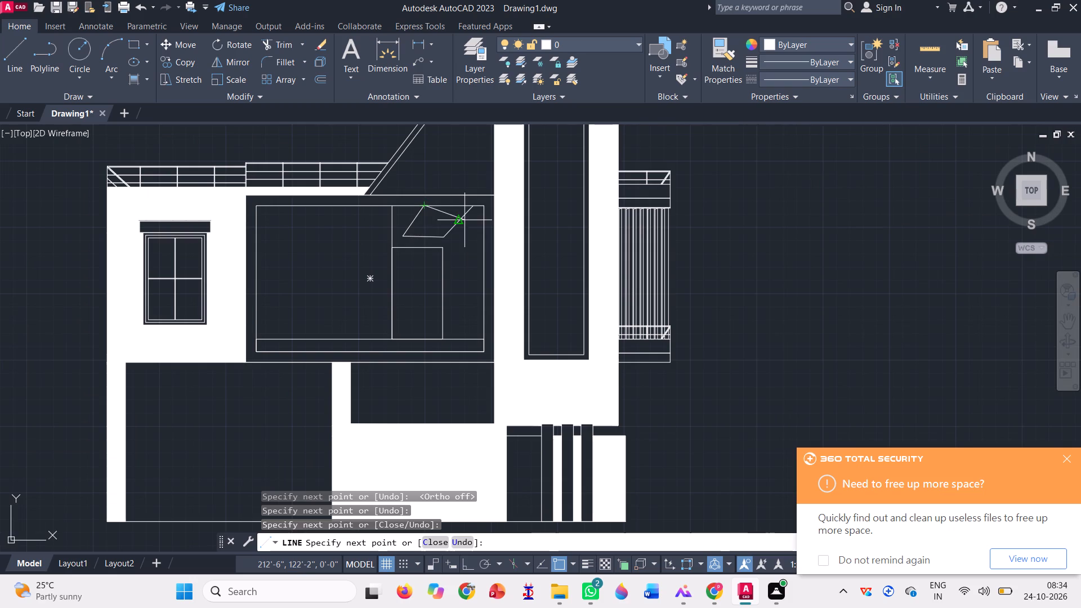
{"action": "key", "text": "Escape"}
Move the outline's left slanted line leftward along the frame's inner top edge so that it crosses the vertical line.
{"action": "scroll", "coordinate": [432, 220], "scroll_direction": "up", "scroll_amount": 1}
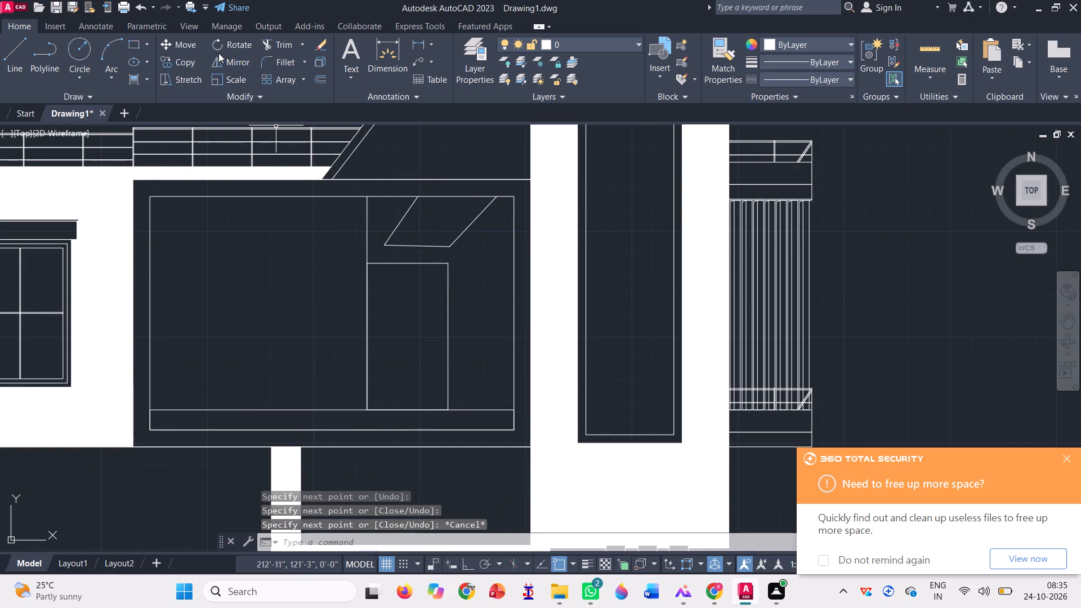
{"action": "left_click", "coordinate": [185, 44]}
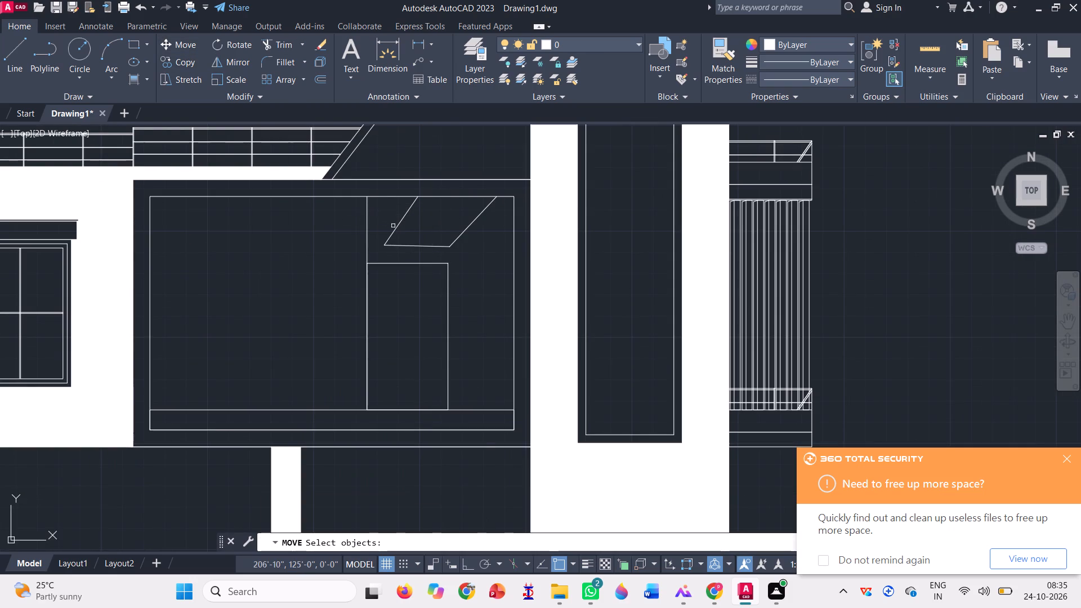
{"action": "left_click", "coordinate": [399, 230]}
{"action": "left_click", "coordinate": [391, 222]}
{"action": "key", "text": "space"}
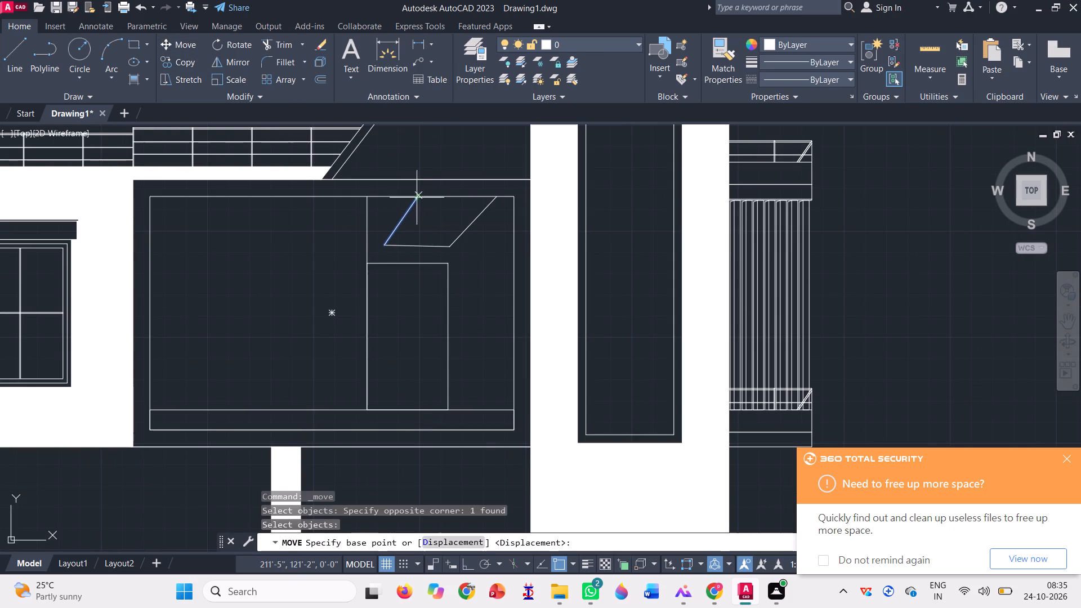
{"action": "scroll", "coordinate": [409, 194], "scroll_direction": "up", "scroll_amount": 2}
{"action": "left_click", "coordinate": [426, 202]}
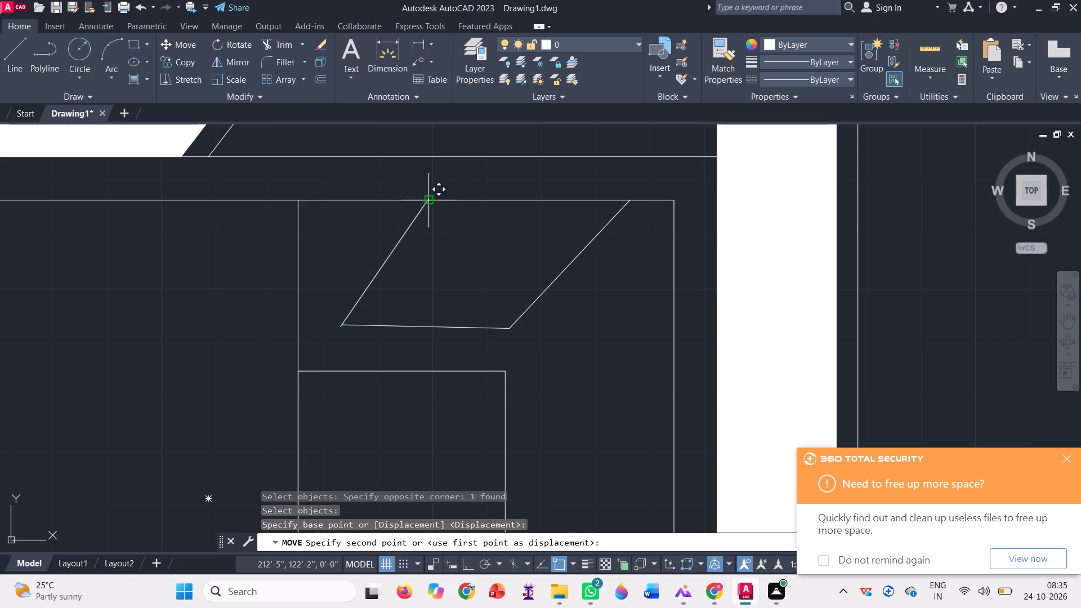
{"action": "left_click", "coordinate": [369, 204]}
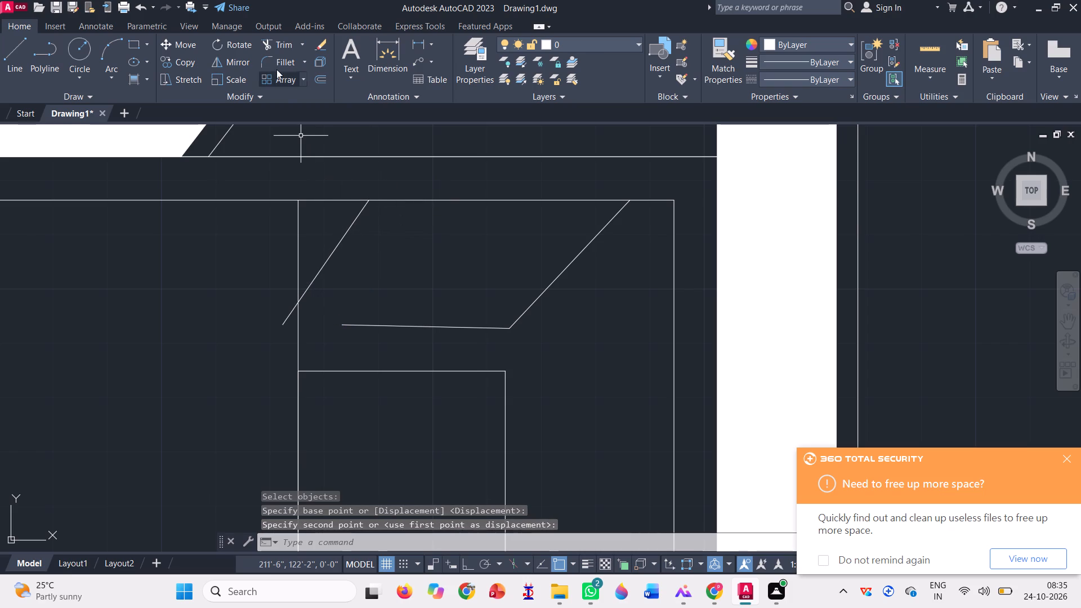
Extend the outline's nearly horizontal bottom line to the vertical line above the door.
{"action": "left_click", "coordinate": [302, 44]}
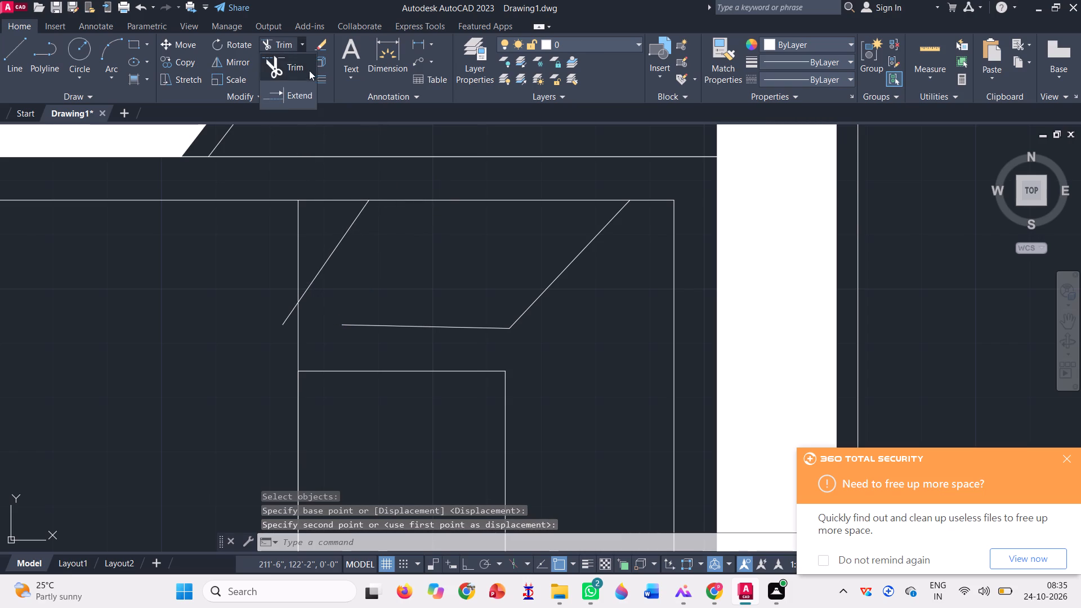
{"action": "left_click", "coordinate": [309, 93]}
{"action": "left_click", "coordinate": [371, 327]}
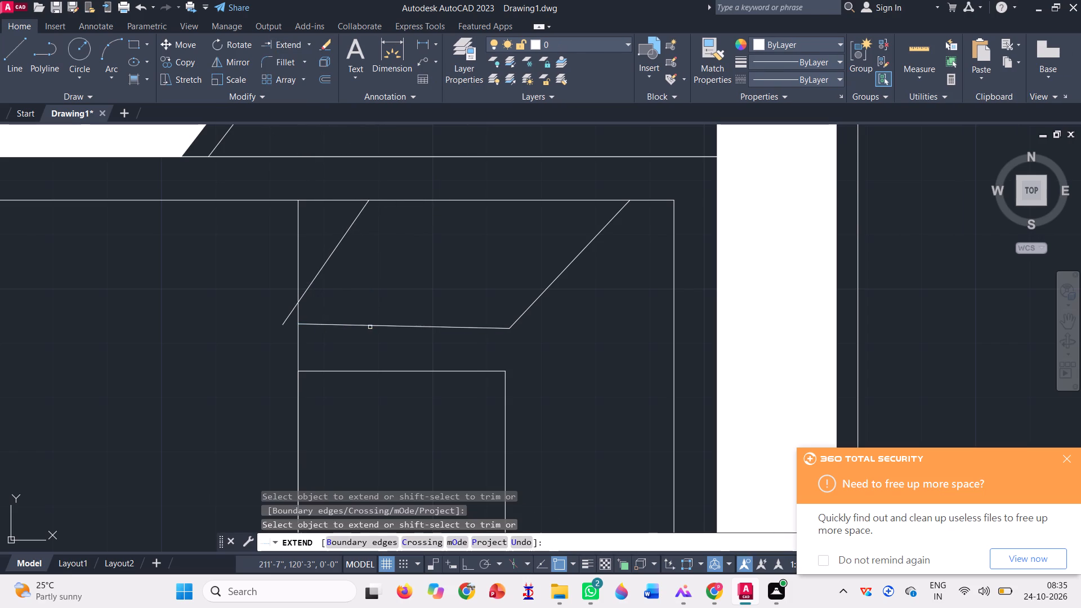
{"action": "key", "text": "space"}
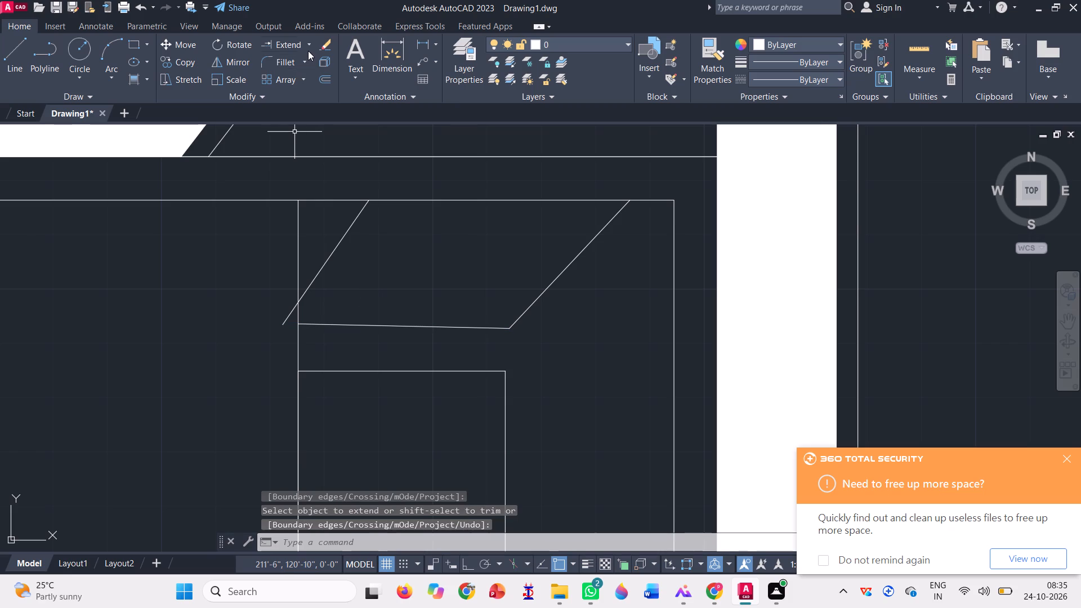
Trim the end of the left slanted line that sticks out past the vertical line.
{"action": "left_click", "coordinate": [308, 49]}
{"action": "left_click", "coordinate": [291, 69]}
{"action": "left_click", "coordinate": [290, 316]}
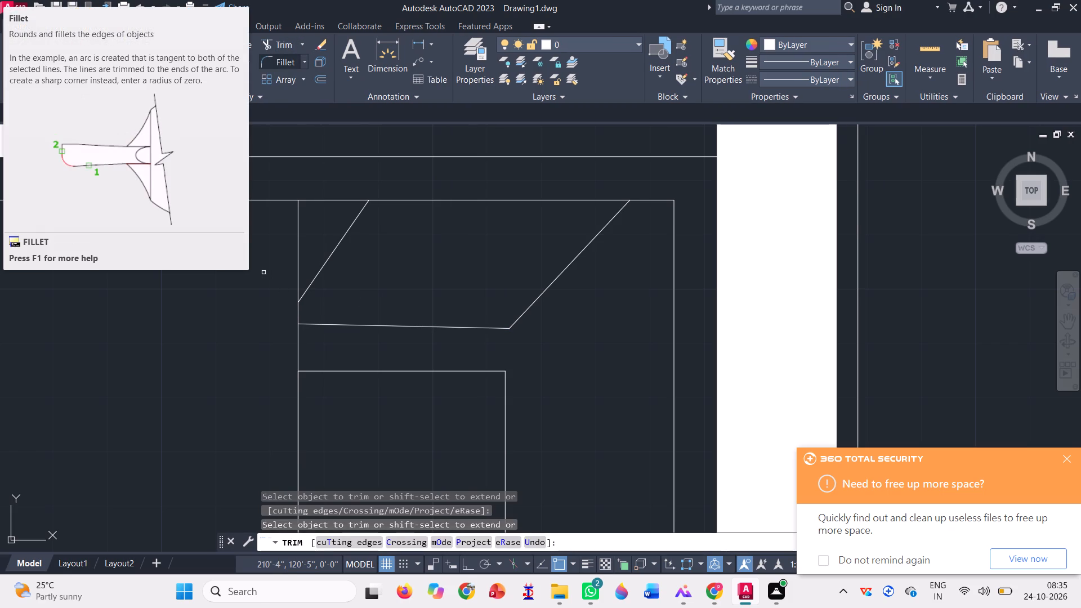
{"action": "scroll", "coordinate": [365, 221], "scroll_direction": "down", "scroll_amount": 2}
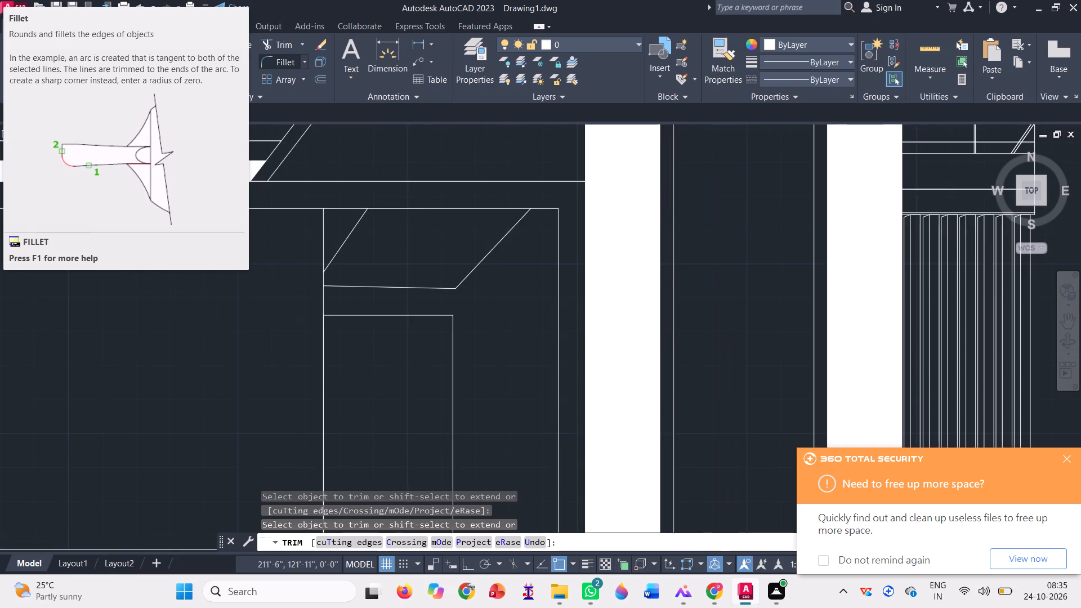
{"action": "key", "text": "Escape"}
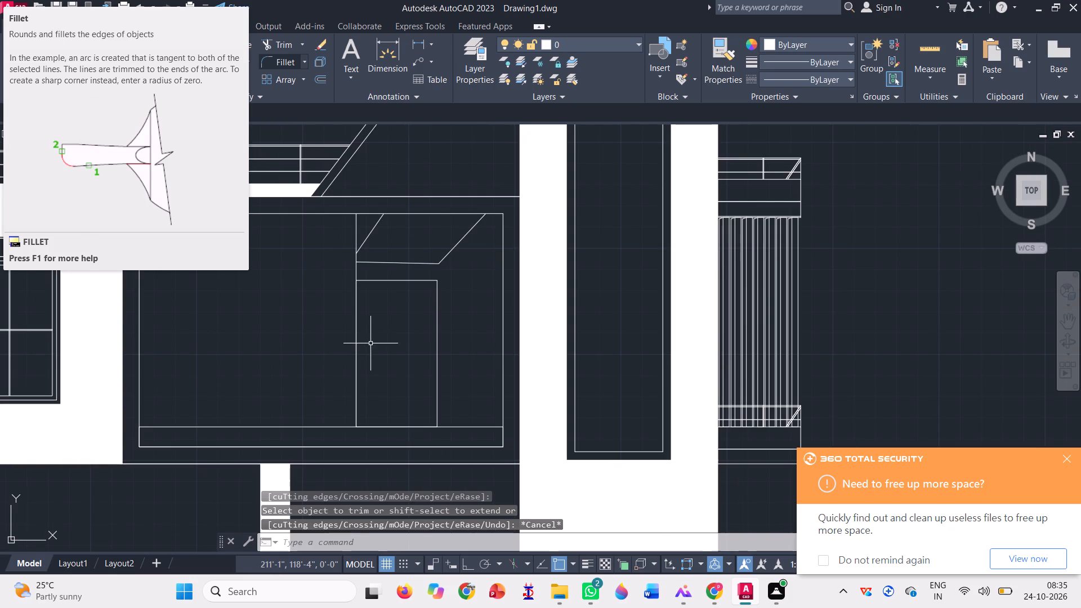
Scale the balcony door down to about four-fifths of its size, using its bottom-left corner as the base point.
{"action": "scroll", "coordinate": [376, 324], "scroll_direction": "down", "scroll_amount": 1}
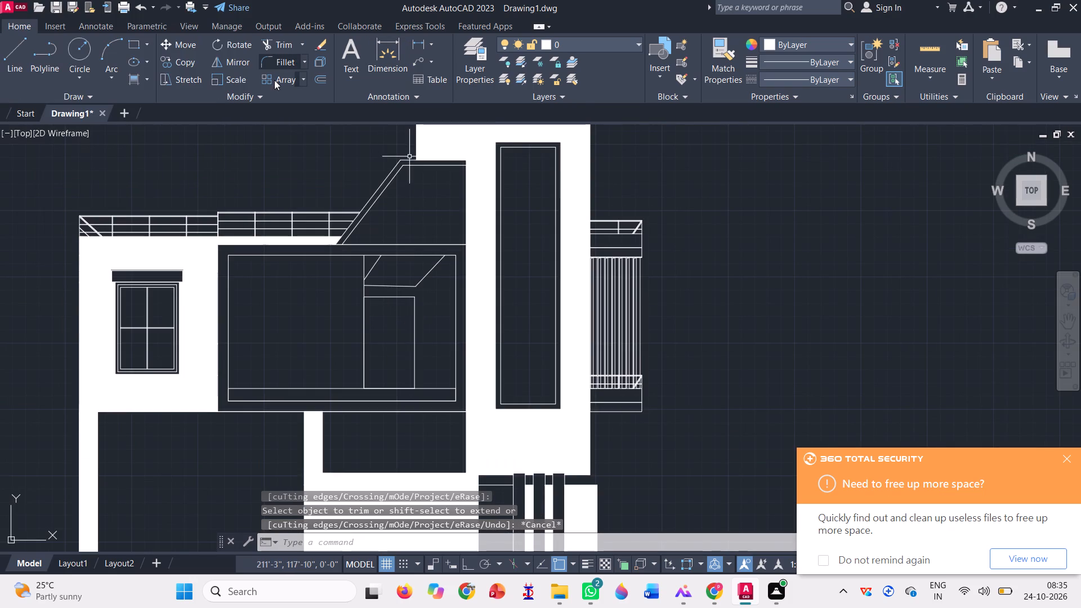
{"action": "left_click", "coordinate": [226, 81]}
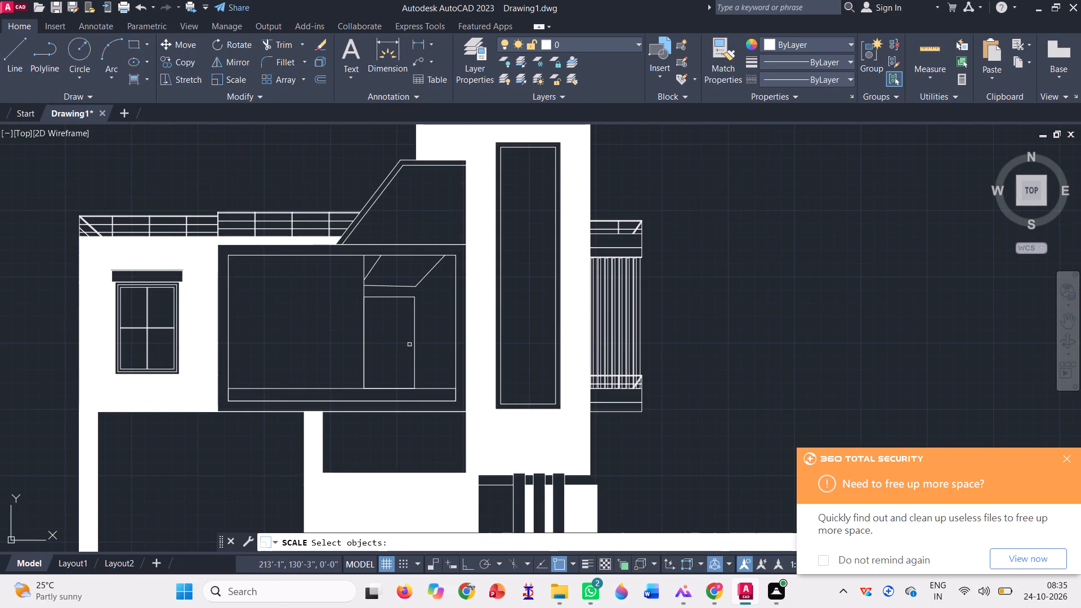
{"action": "left_click", "coordinate": [409, 345]}
{"action": "left_click", "coordinate": [421, 345]}
{"action": "left_click", "coordinate": [416, 342]}
{"action": "key", "text": "space"}
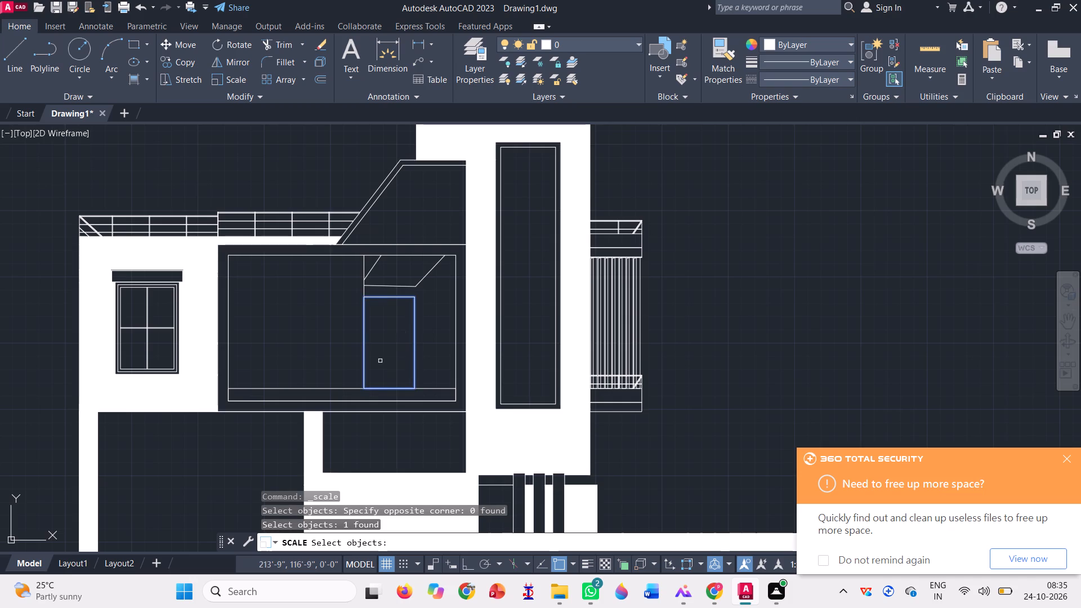
{"action": "left_click", "coordinate": [362, 392]}
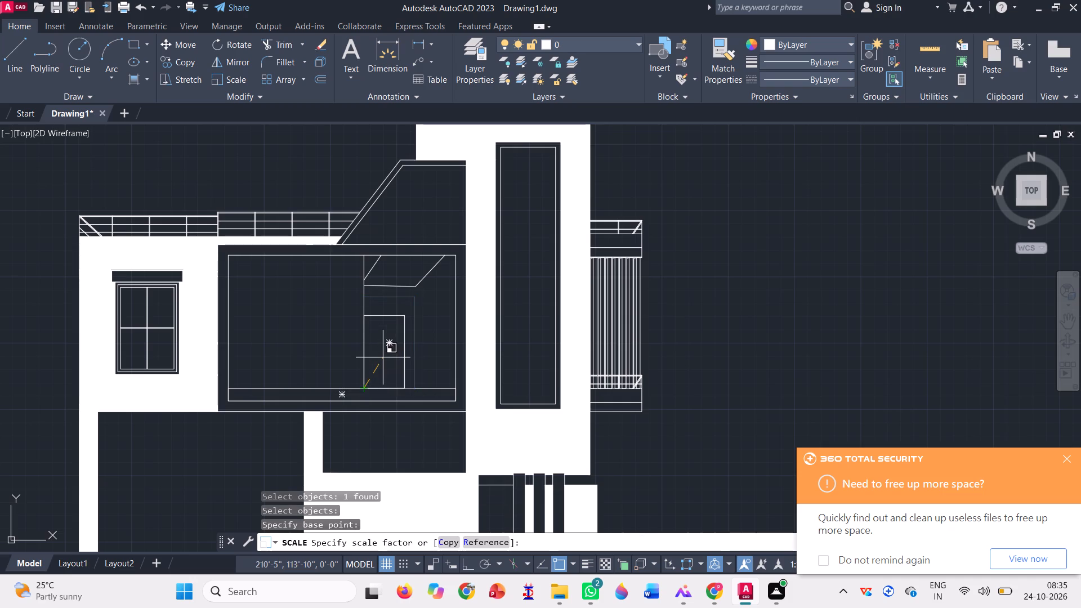
{"action": "left_click", "coordinate": [383, 357]}
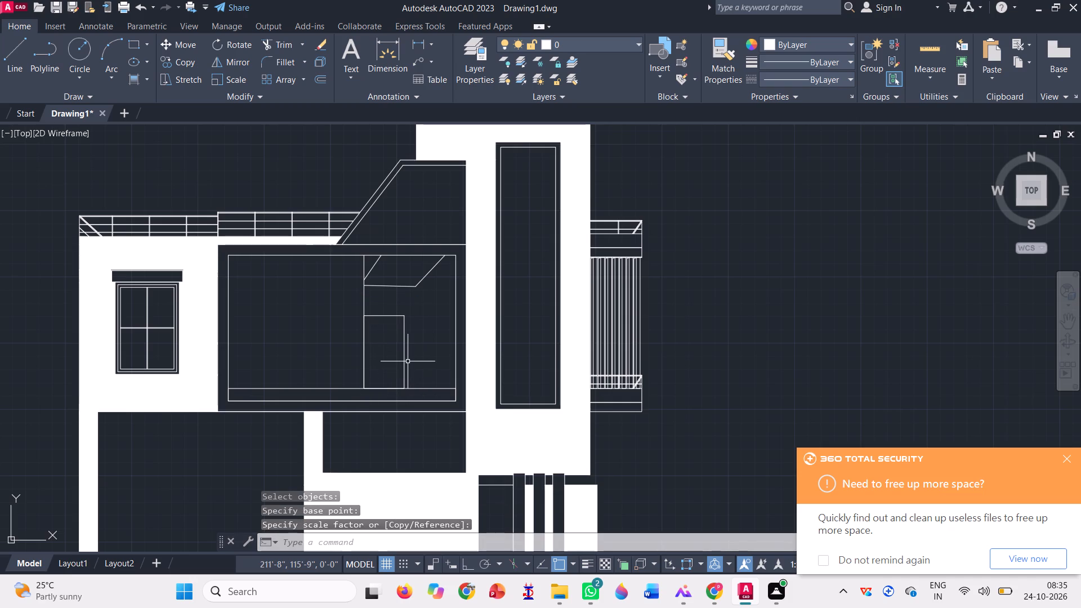
{"action": "key", "text": "Escape"}
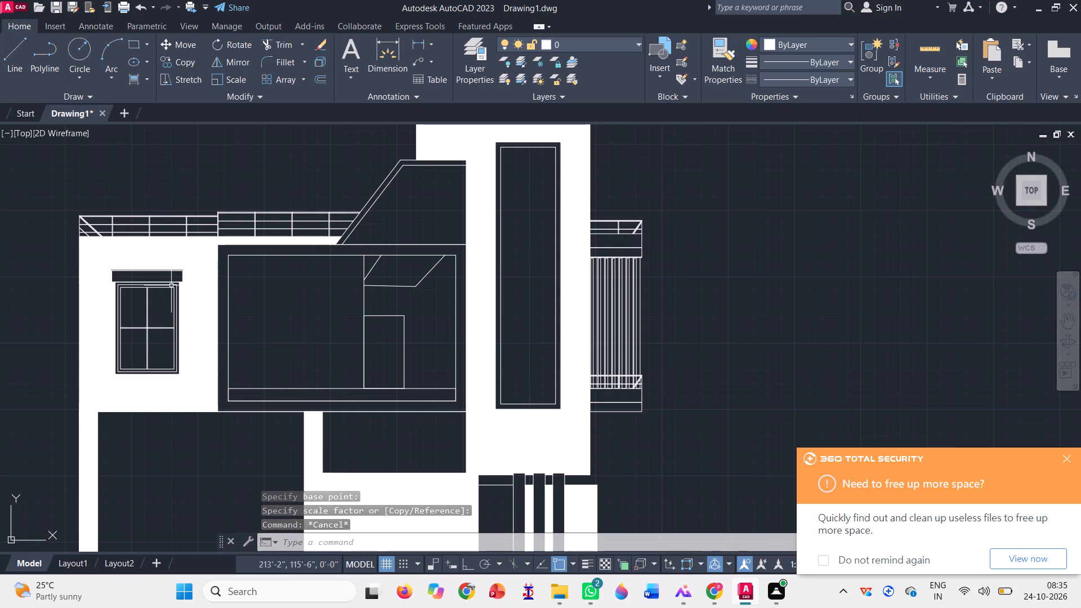
Copy the upper-floor window's frames and glazing bars, without the lintel, about 10'-8" horizontally into the balcony recess with ortho on.
{"action": "left_click", "coordinate": [190, 62]}
{"action": "scroll", "coordinate": [129, 284], "scroll_direction": "up", "scroll_amount": 3}
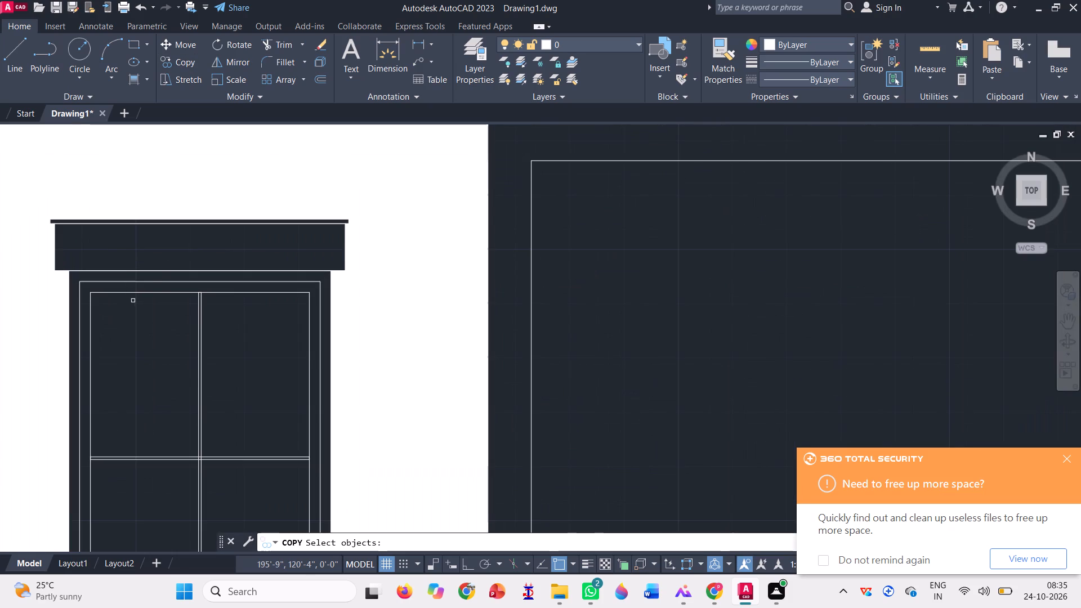
{"action": "left_click", "coordinate": [133, 301]}
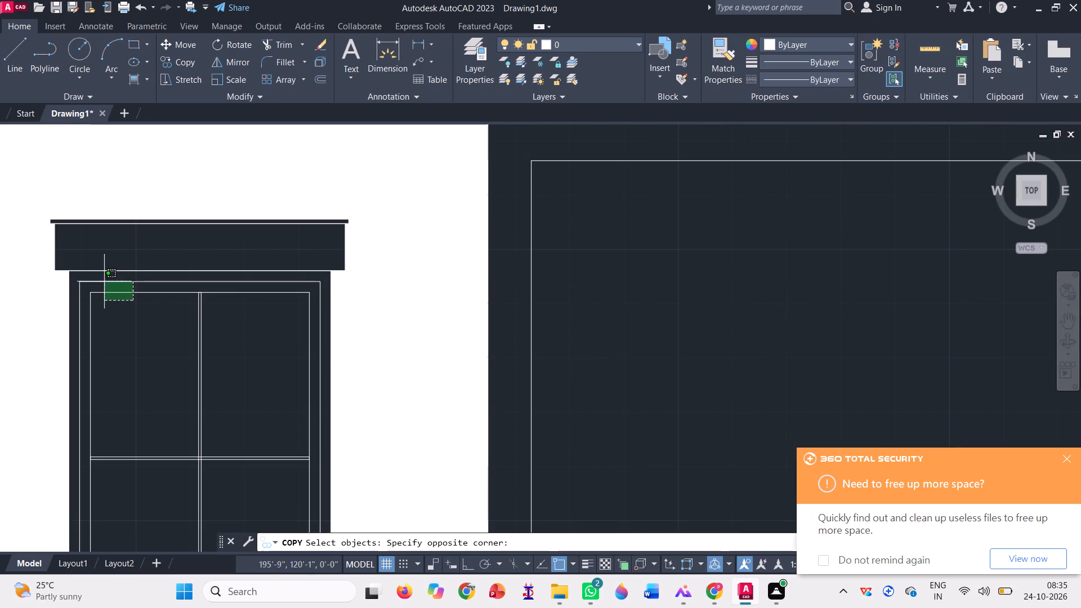
{"action": "left_click", "coordinate": [104, 280]}
{"action": "left_click", "coordinate": [226, 346]}
{"action": "left_click", "coordinate": [73, 284]}
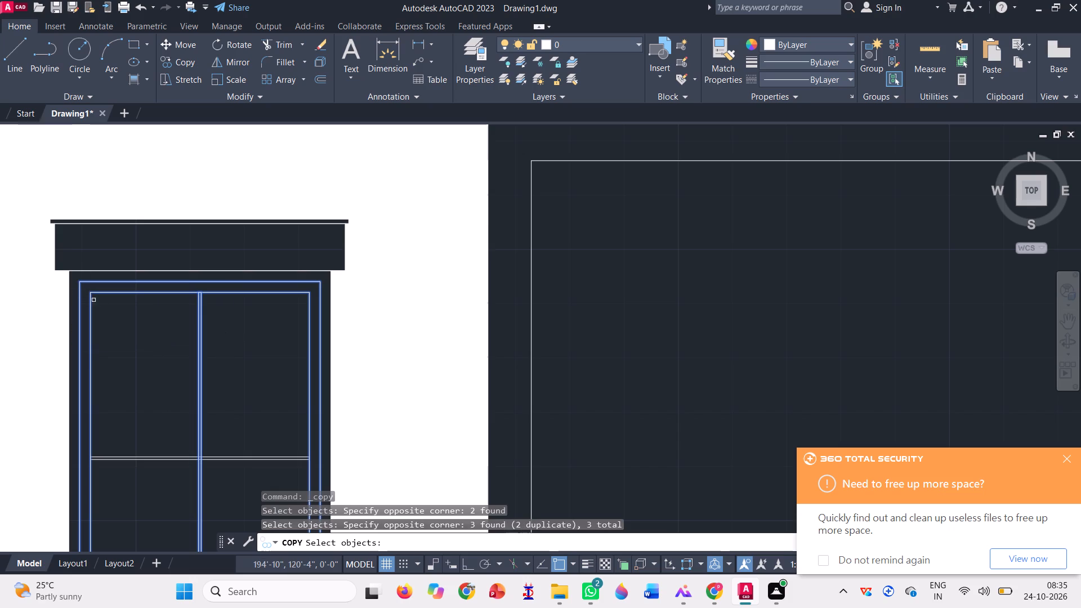
{"action": "scroll", "coordinate": [199, 284], "scroll_direction": "down", "scroll_amount": 2}
{"action": "left_click", "coordinate": [209, 378]}
{"action": "left_click", "coordinate": [166, 331]}
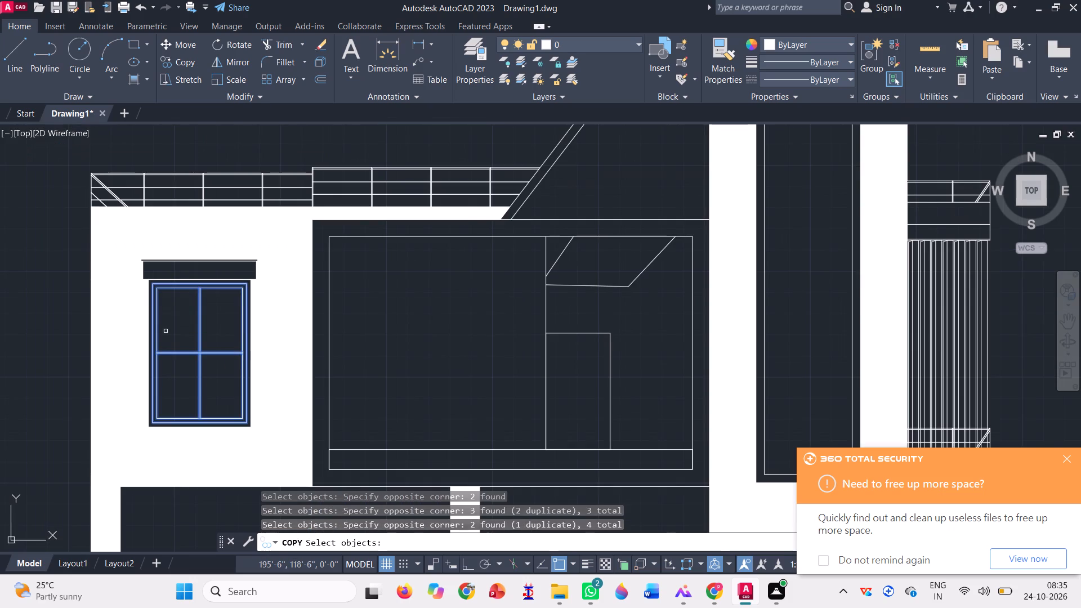
{"action": "key", "text": "space"}
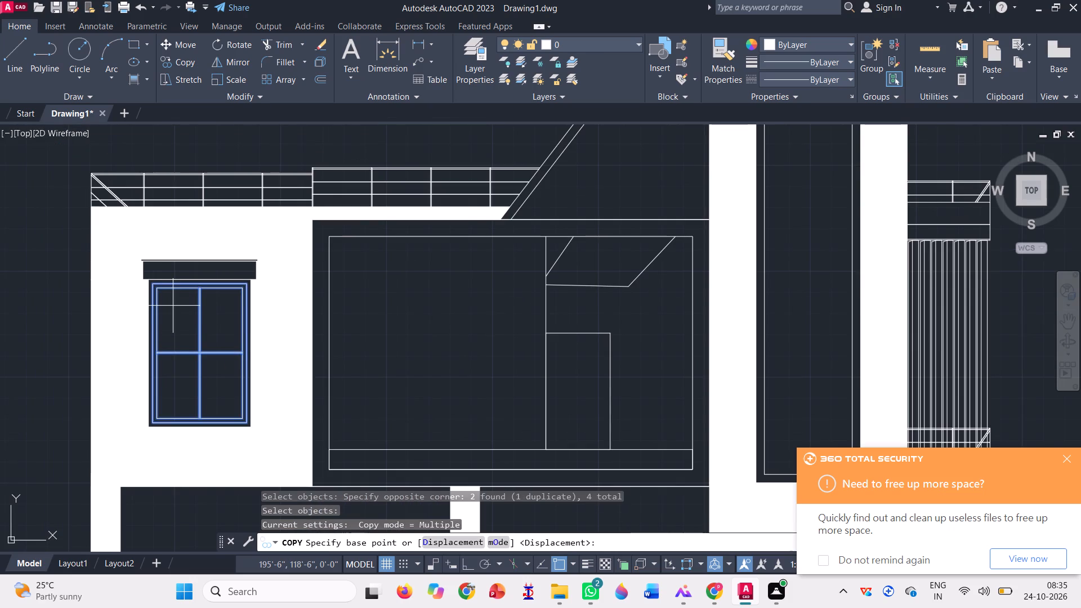
{"action": "scroll", "coordinate": [162, 292], "scroll_direction": "up", "scroll_amount": 3}
{"action": "left_click", "coordinate": [124, 258]}
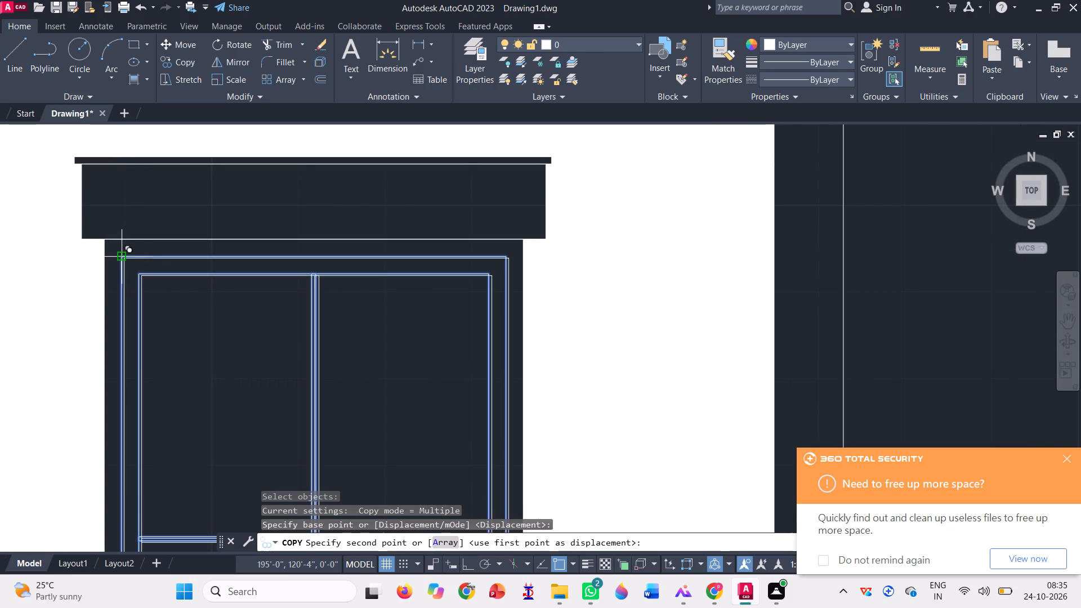
{"action": "scroll", "coordinate": [133, 256], "scroll_direction": "down", "scroll_amount": 2}
{"action": "scroll", "coordinate": [369, 261], "scroll_direction": "down", "scroll_amount": 1}
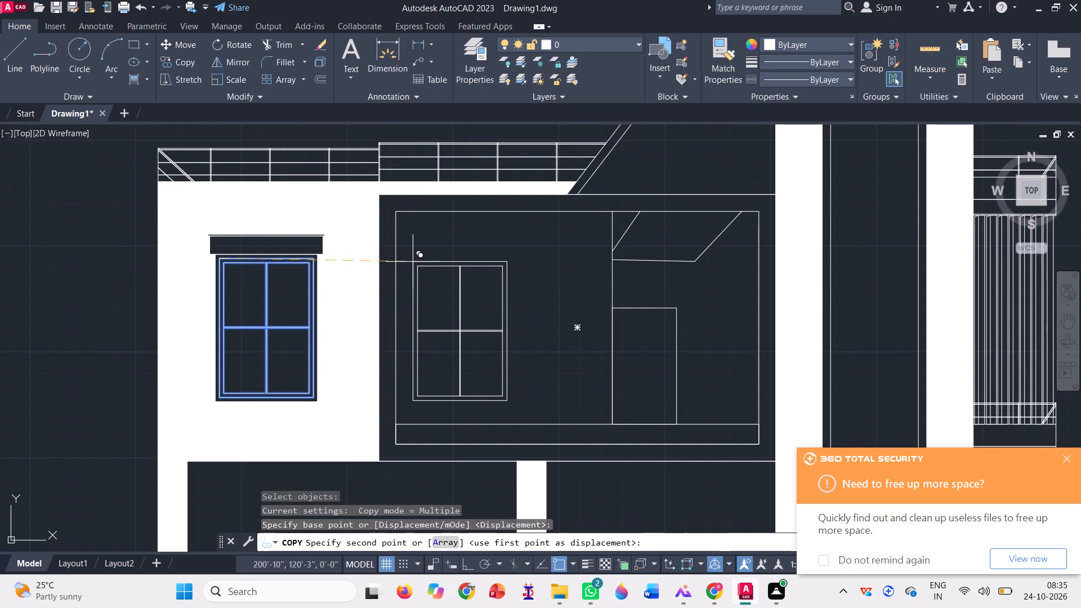
{"action": "key", "text": "F8"}
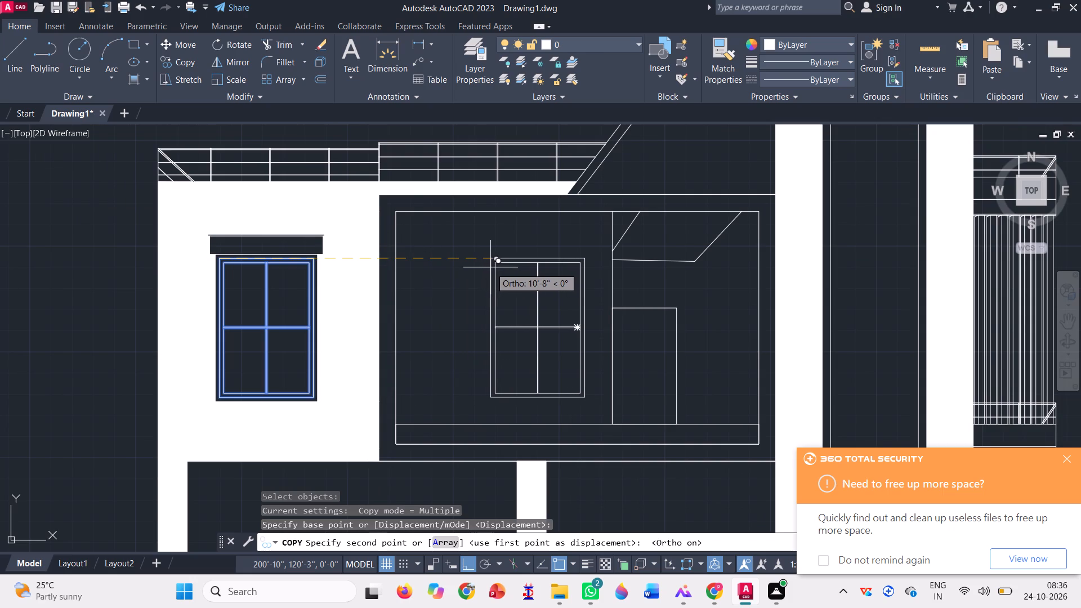
{"action": "left_click", "coordinate": [490, 267]}
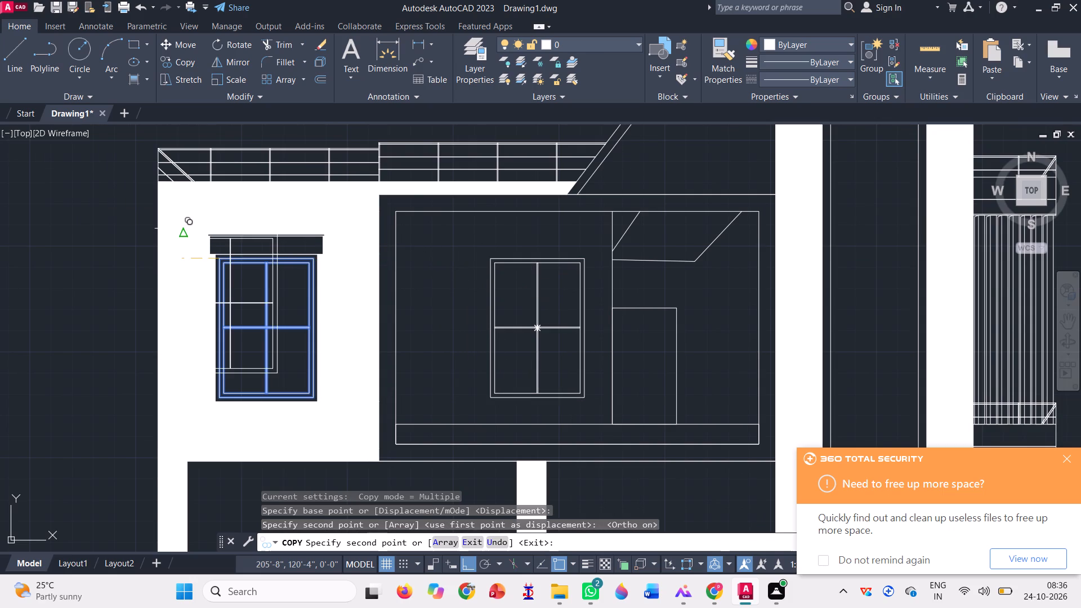
{"action": "key", "text": "Escape"}
Copy the balcony's vertical slats, railing and base band from the line drawing into the coloured elevation, aligned at the frame's inner top-left corner.
{"action": "scroll", "coordinate": [182, 227], "scroll_direction": "down", "scroll_amount": 3}
{"action": "scroll", "coordinate": [678, 253], "scroll_direction": "up", "scroll_amount": 2}
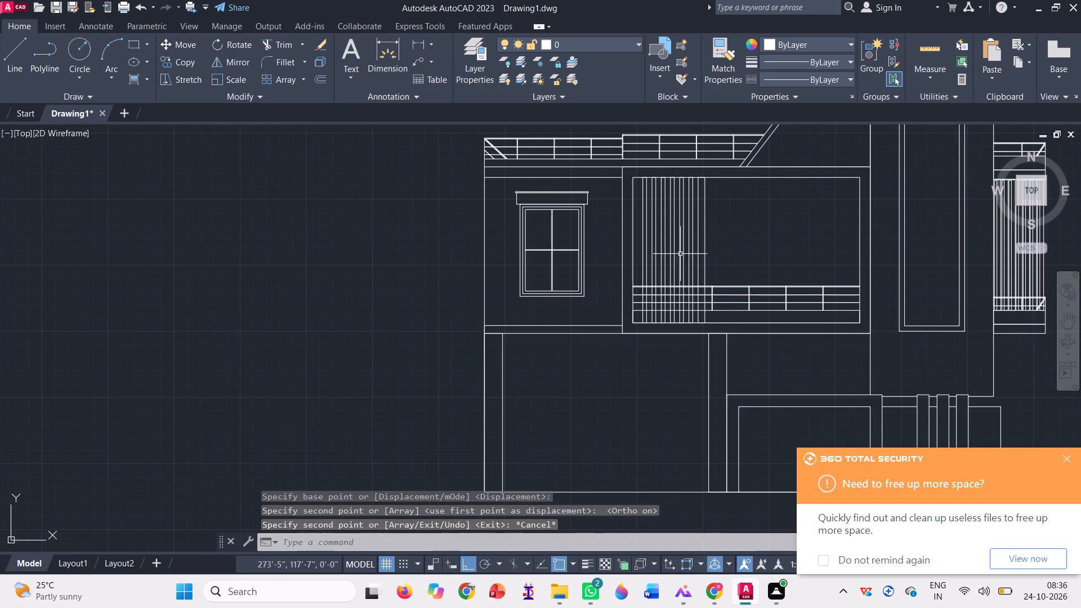
{"action": "type", "text": "co"}
{"action": "key", "text": "space"}
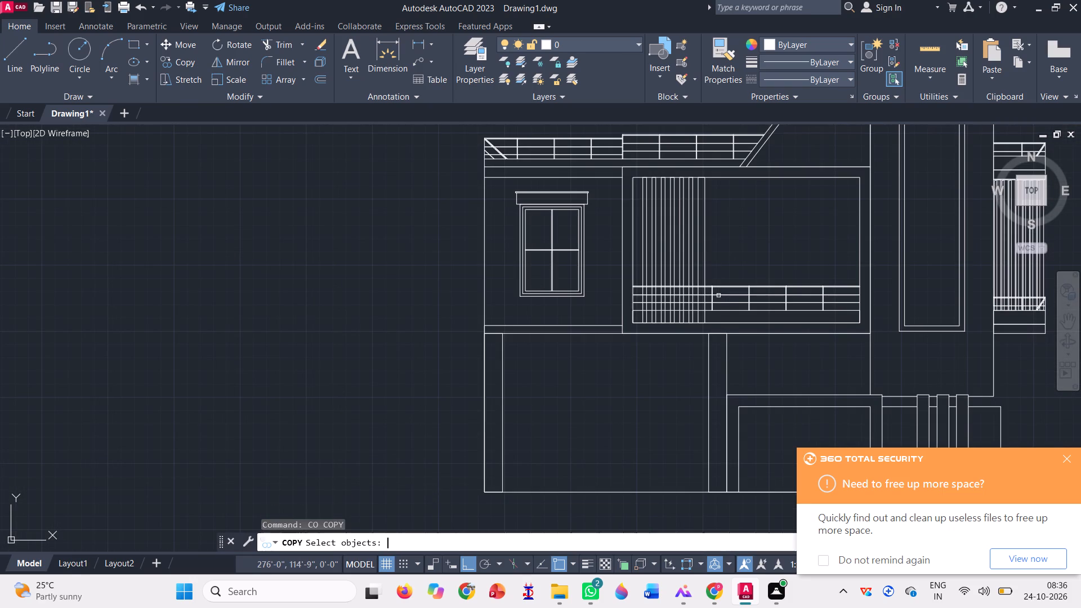
{"action": "scroll", "coordinate": [717, 298], "scroll_direction": "up", "scroll_amount": 2}
{"action": "left_click", "coordinate": [720, 341]}
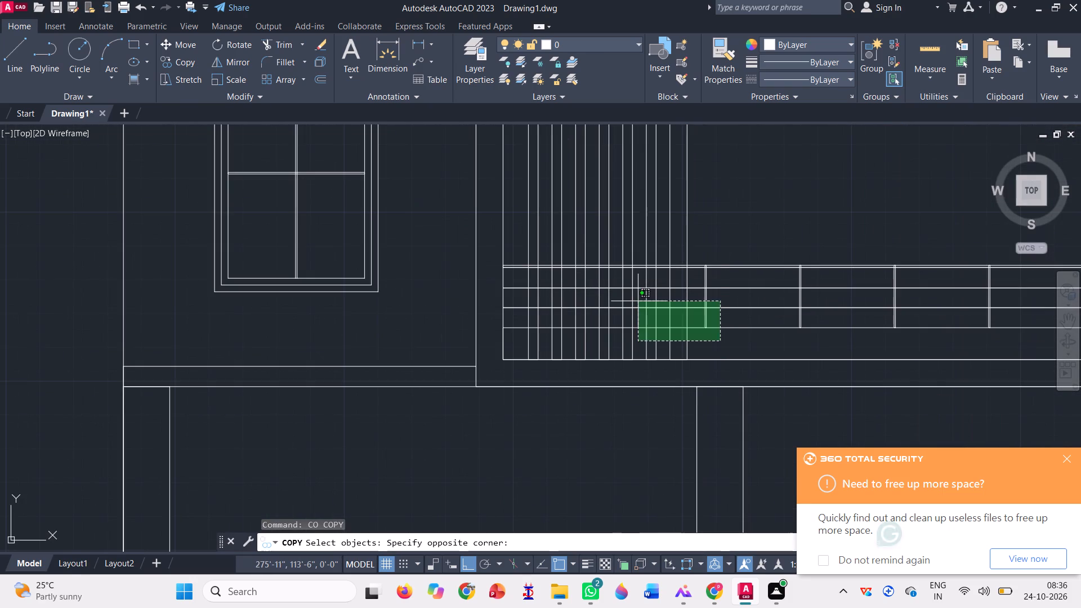
{"action": "left_click", "coordinate": [522, 177]}
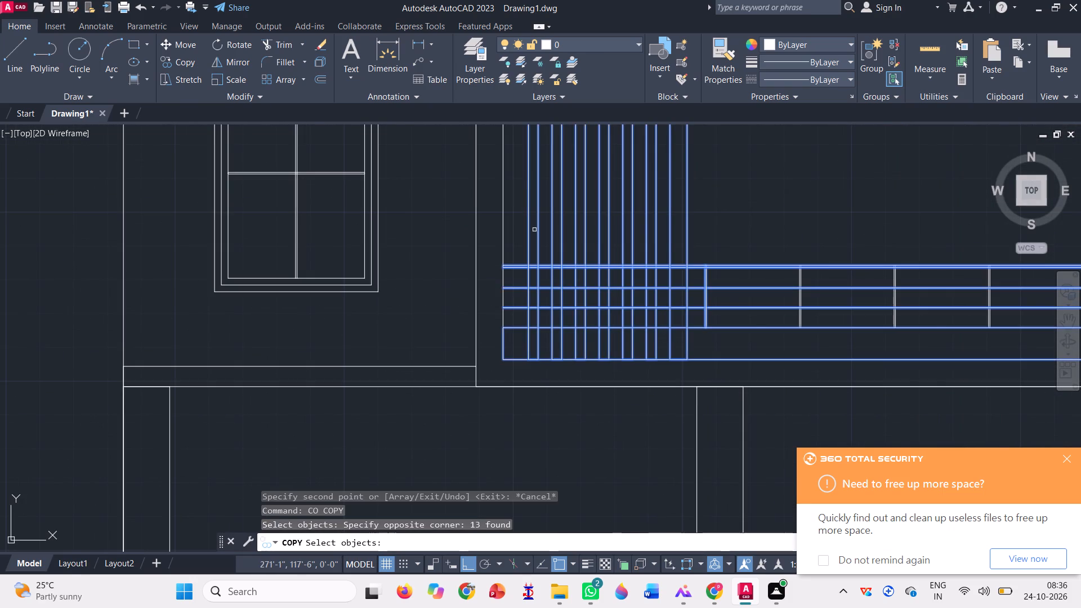
{"action": "scroll", "coordinate": [535, 230], "scroll_direction": "down", "scroll_amount": 2}
{"action": "left_click", "coordinate": [722, 276]}
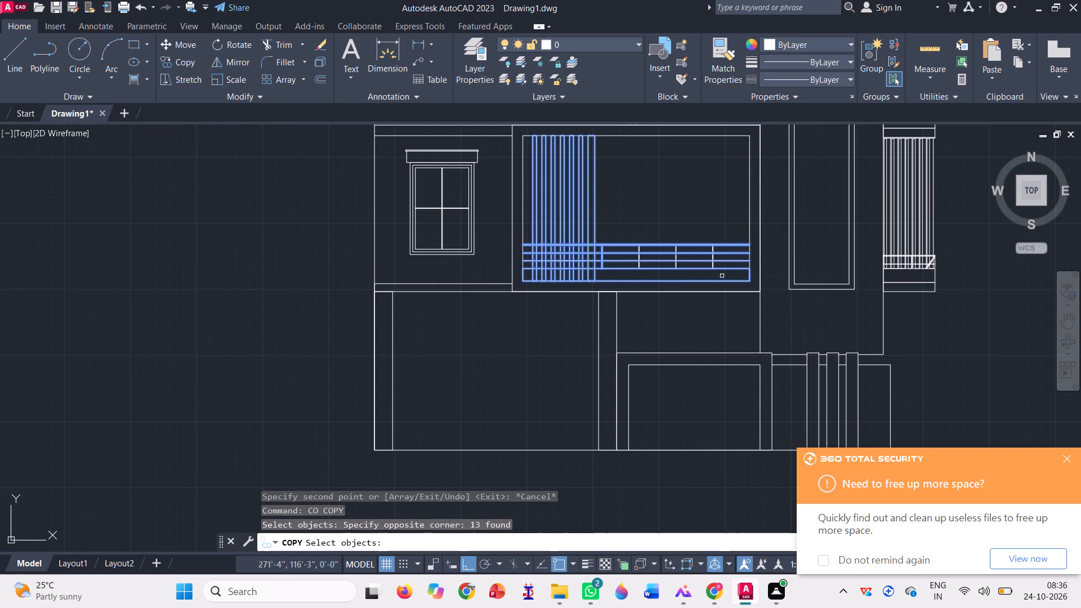
{"action": "left_click", "coordinate": [589, 218]}
{"action": "key", "text": "space"}
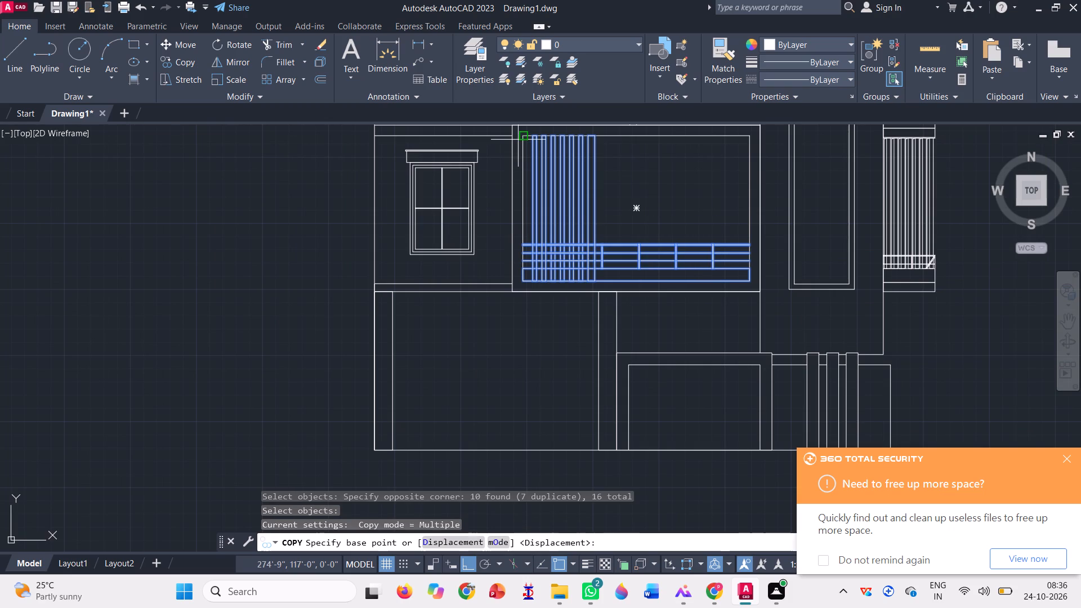
{"action": "left_click", "coordinate": [520, 136]}
{"action": "scroll", "coordinate": [651, 187], "scroll_direction": "down", "scroll_amount": 3}
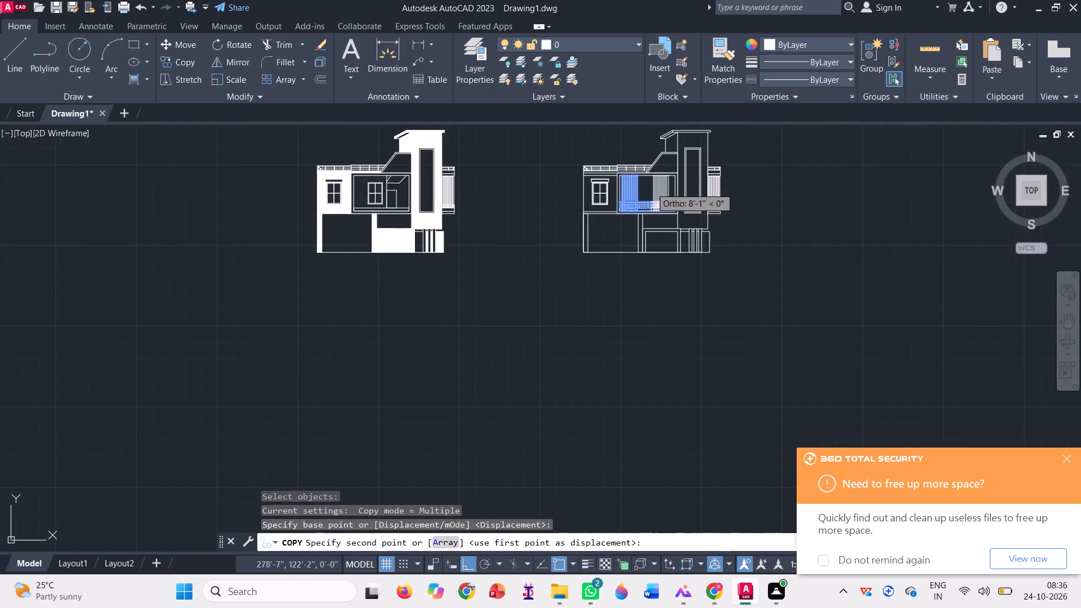
{"action": "scroll", "coordinate": [352, 149], "scroll_direction": "up", "scroll_amount": 3}
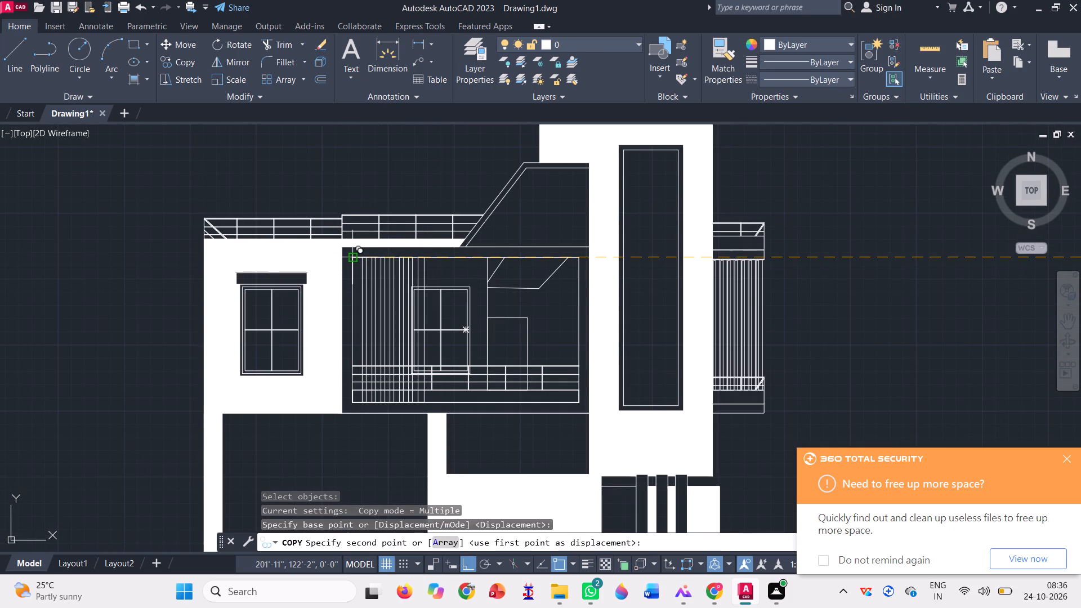
{"action": "left_click", "coordinate": [351, 256]}
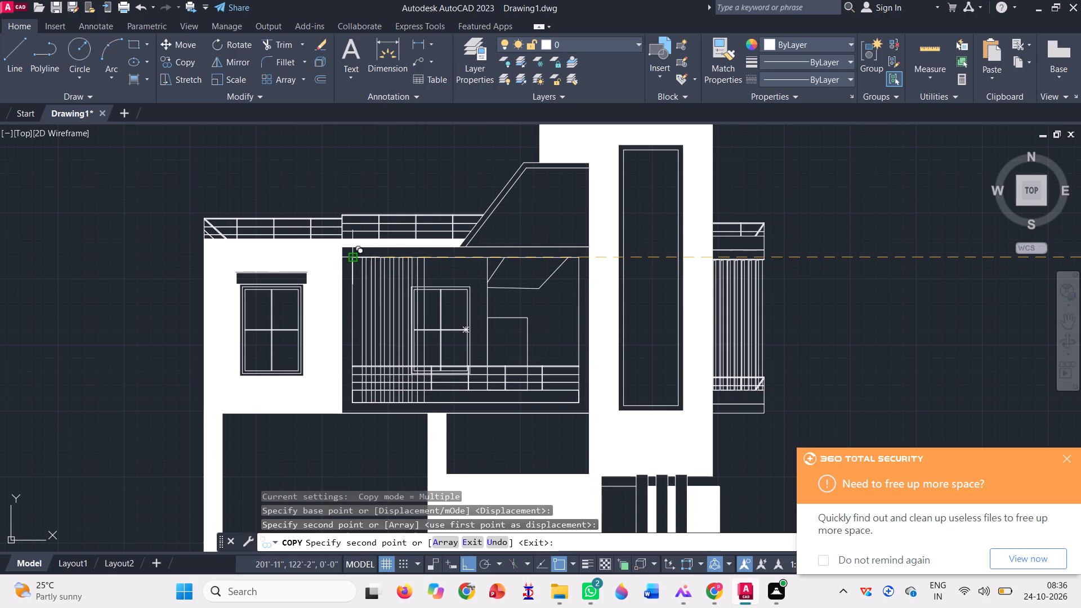
{"action": "key", "text": "Escape"}
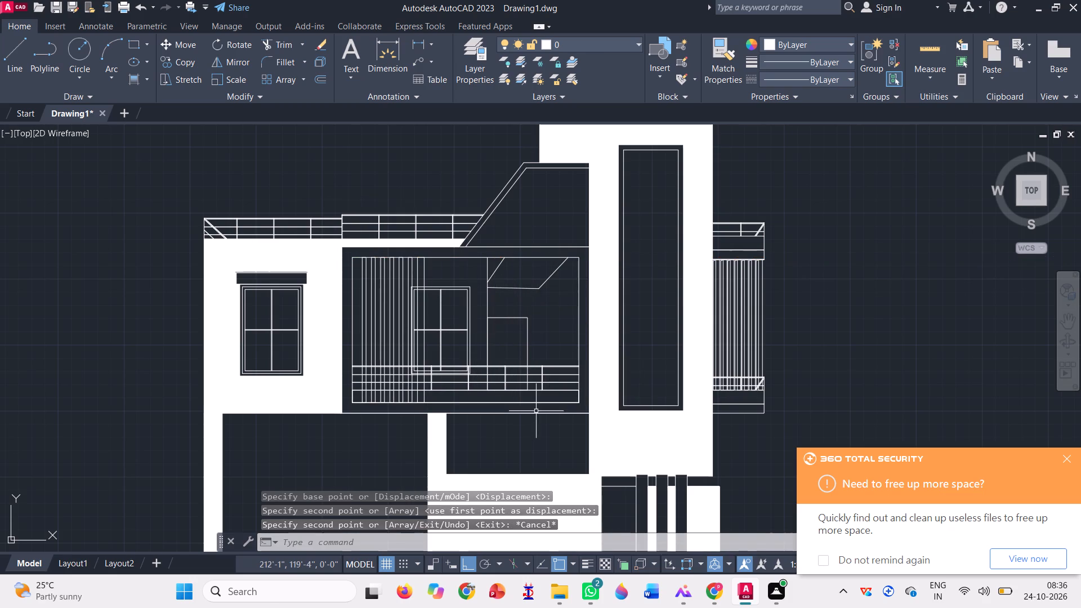
Delete the duplicate base band rectangle below the balcony railing in the coloured elevation.
{"action": "scroll", "coordinate": [533, 402], "scroll_direction": "up", "scroll_amount": 3}
{"action": "left_click", "coordinate": [538, 405]}
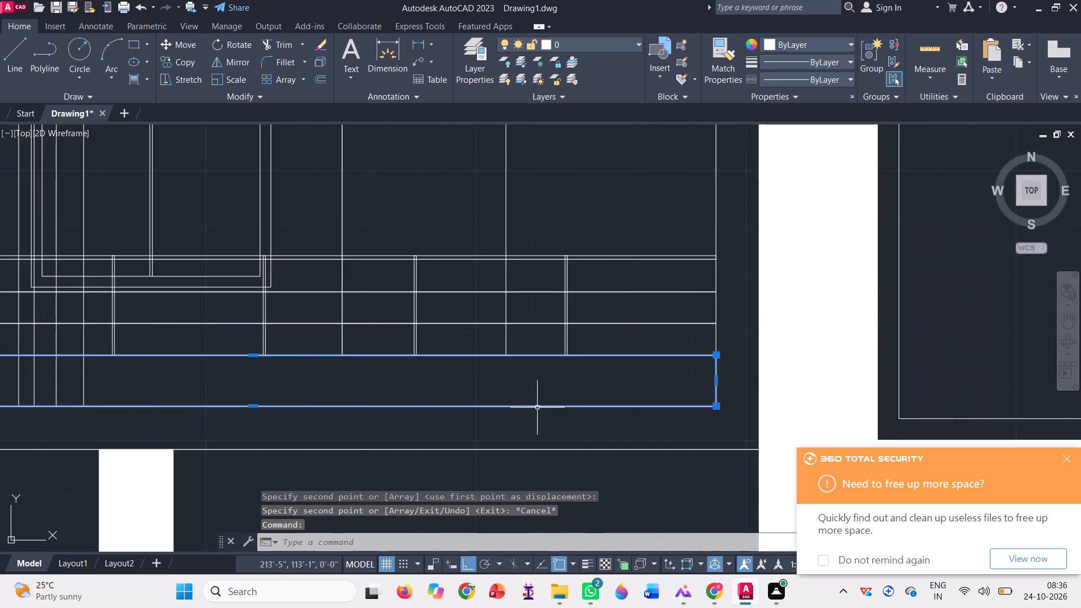
{"action": "scroll", "coordinate": [533, 389], "scroll_direction": "down", "scroll_amount": 3}
{"action": "key", "text": "Delete"}
Copy the recess window, door, vertical line and slanted ceiling outline to the line drawing, aligned at the balcony frame's inner top-left corner.
{"action": "scroll", "coordinate": [521, 335], "scroll_direction": "up", "scroll_amount": 2}
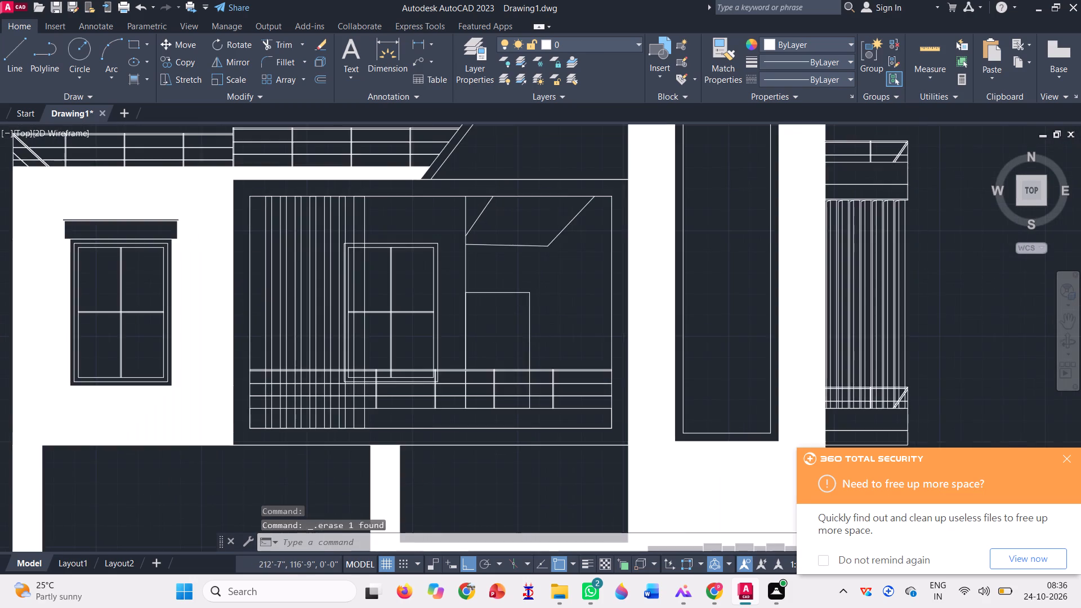
{"action": "left_click", "coordinate": [574, 332]}
{"action": "left_click", "coordinate": [370, 144]}
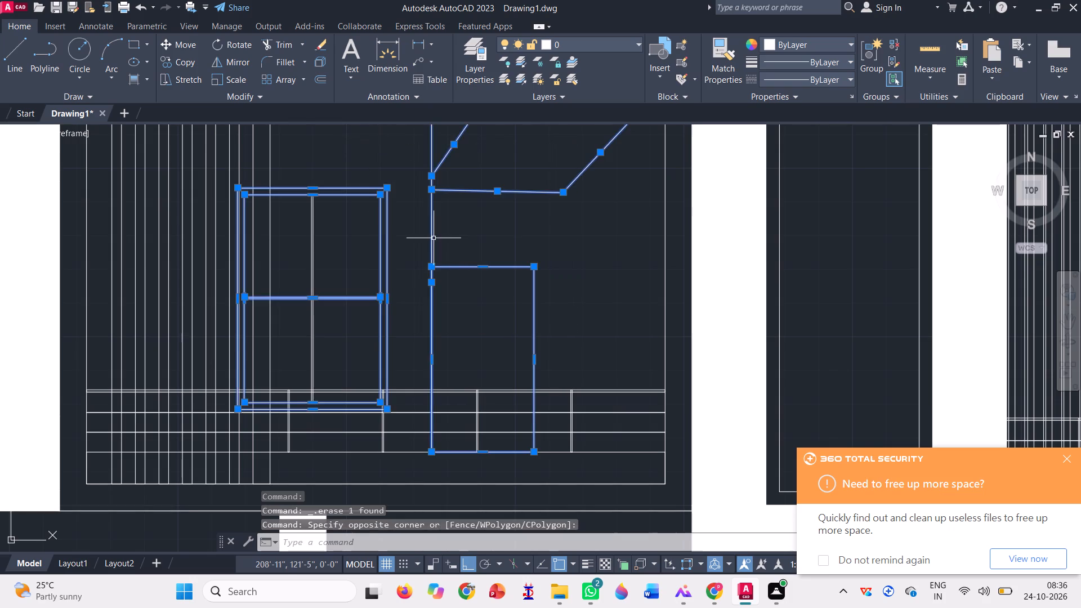
{"action": "scroll", "coordinate": [434, 238], "scroll_direction": "down", "scroll_amount": 1}
{"action": "left_click", "coordinate": [384, 304]}
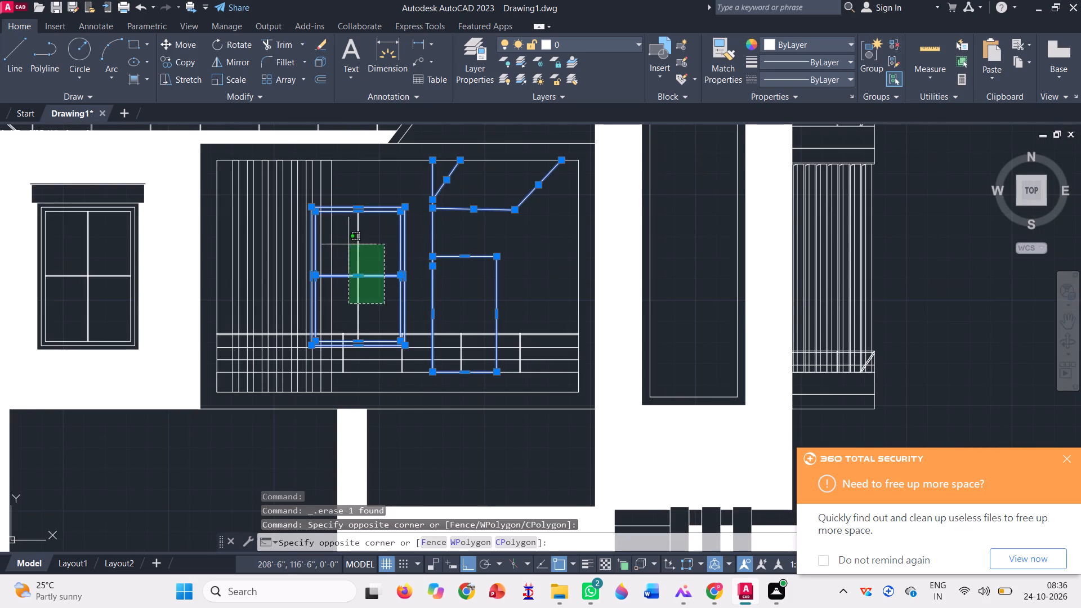
{"action": "left_click", "coordinate": [347, 242]}
{"action": "scroll", "coordinate": [381, 258], "scroll_direction": "down", "scroll_amount": 1}
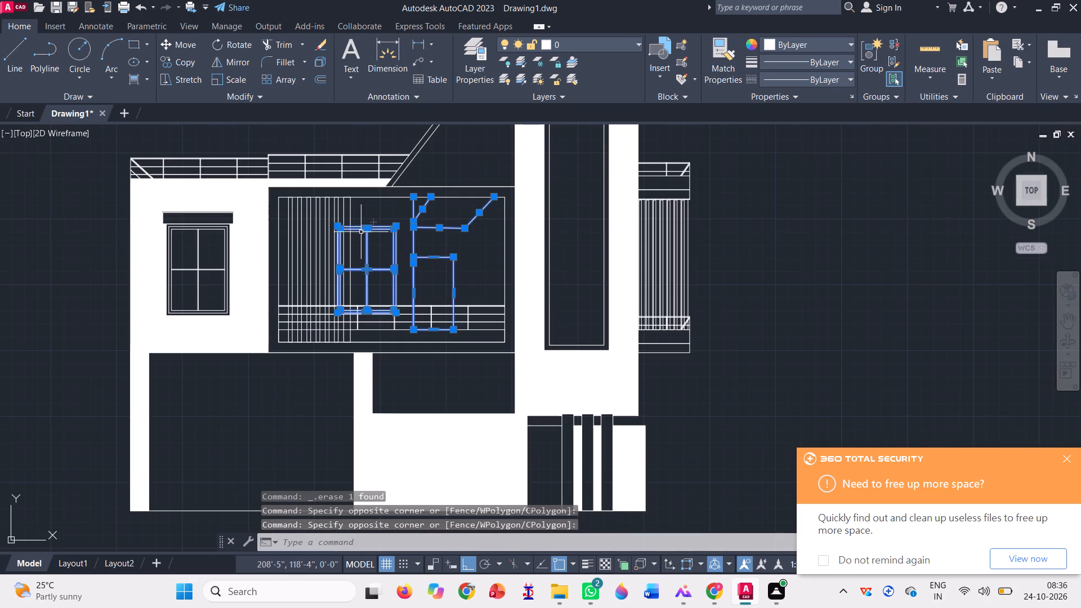
{"action": "type", "text": "co"}
{"action": "key", "text": "space"}
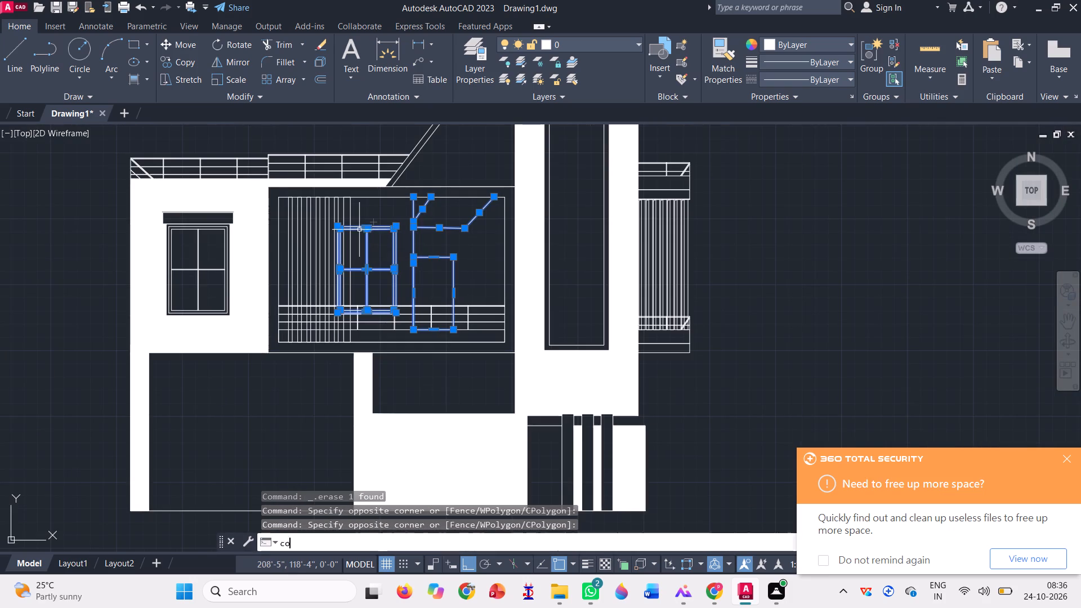
{"action": "left_click", "coordinate": [278, 196]}
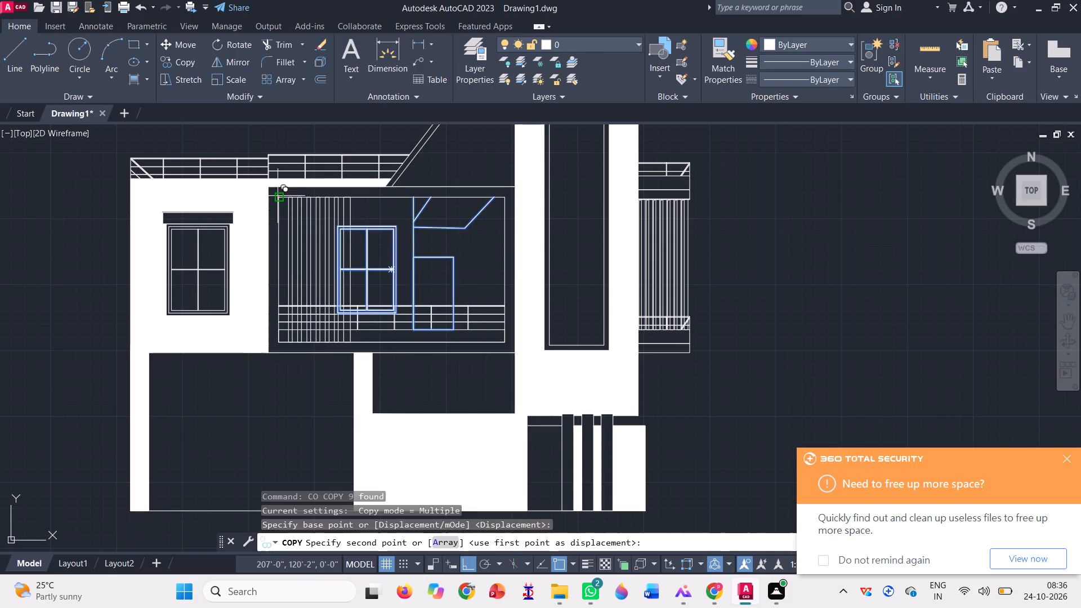
{"action": "scroll", "coordinate": [427, 243], "scroll_direction": "down", "scroll_amount": 2}
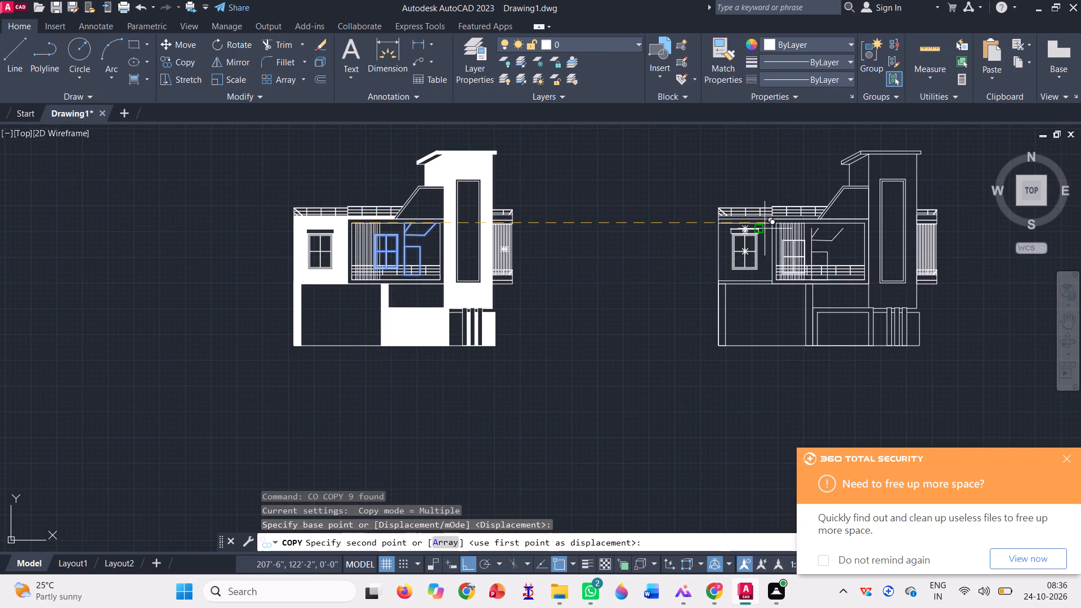
{"action": "scroll", "coordinate": [780, 226], "scroll_direction": "up", "scroll_amount": 3}
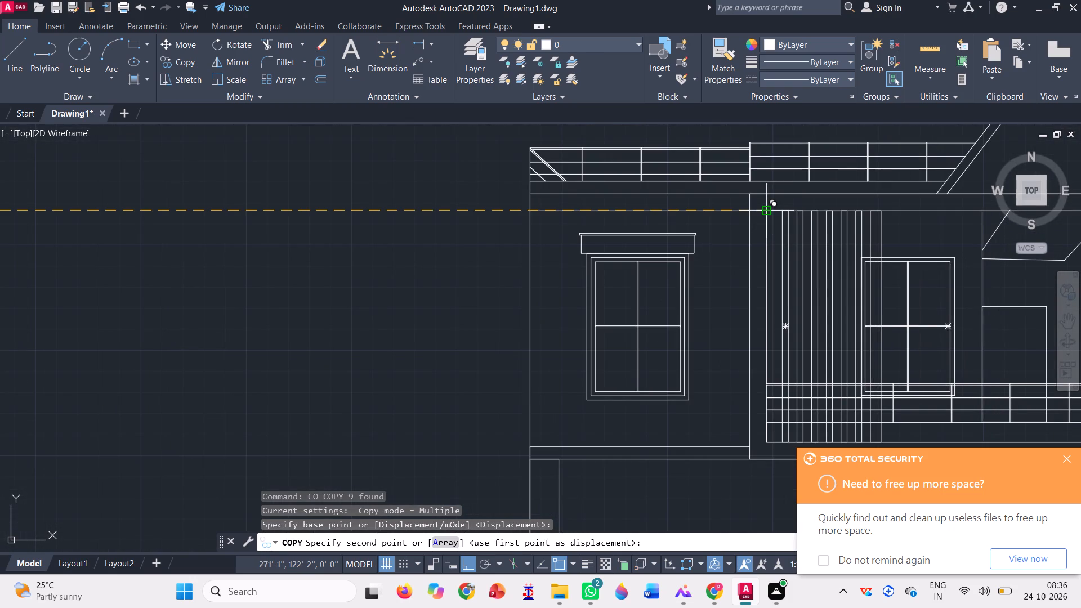
{"action": "left_click", "coordinate": [769, 209]}
{"action": "scroll", "coordinate": [509, 254], "scroll_direction": "down", "scroll_amount": 2}
{"action": "key", "text": "Escape"}
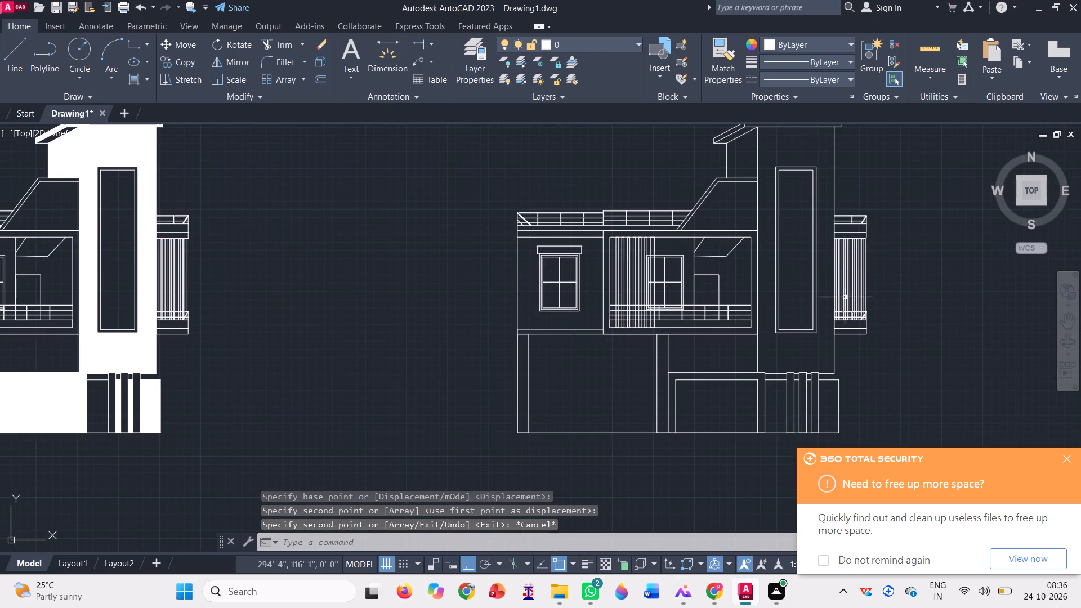
{"action": "scroll", "coordinate": [848, 296], "scroll_direction": "down", "scroll_amount": 1}
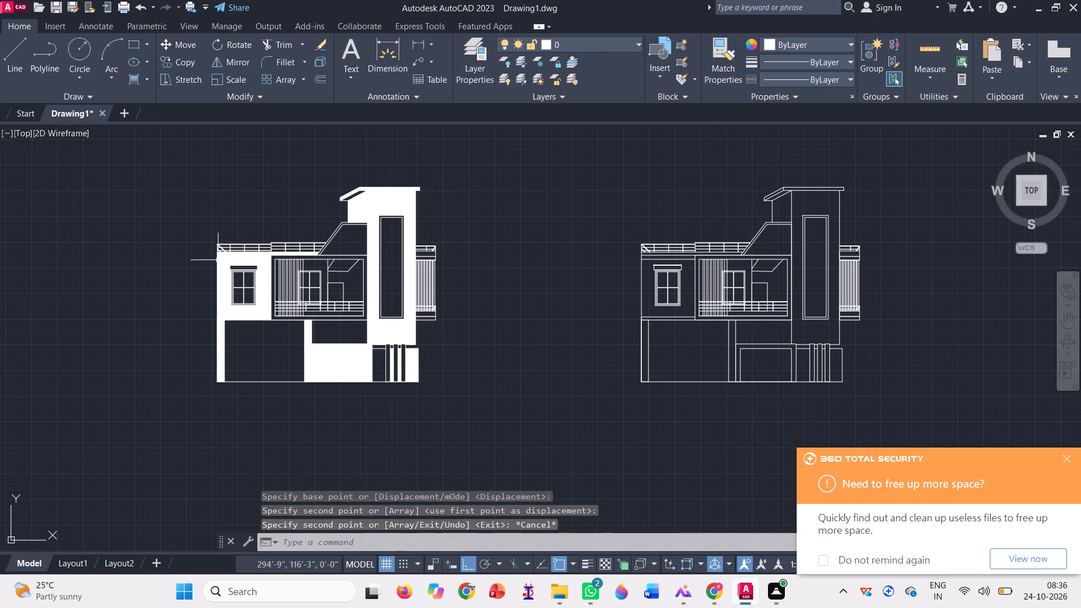
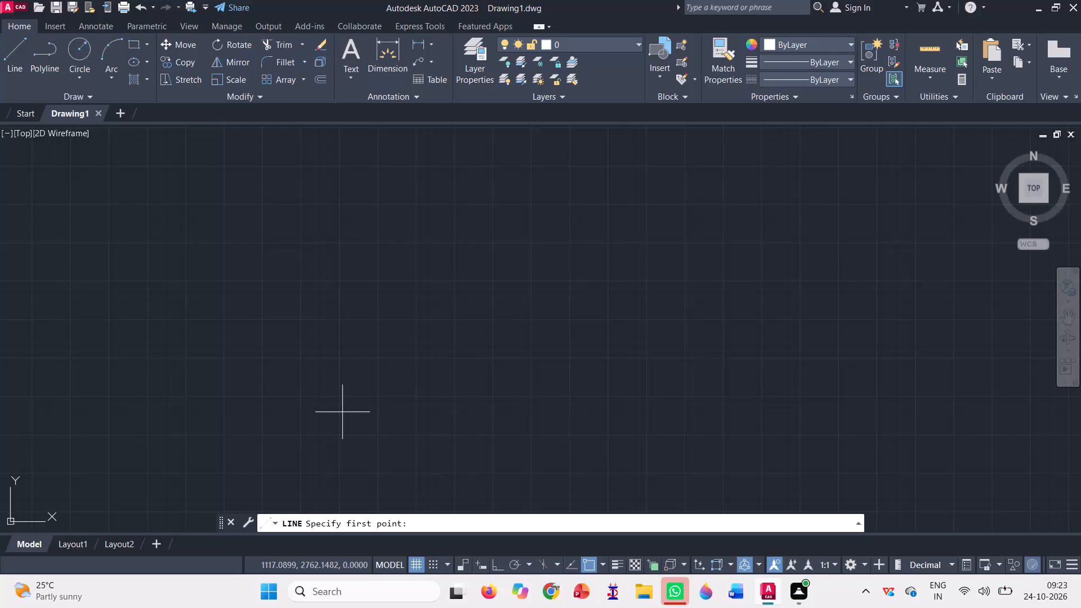
Turn on ortho mode in the new drawing and abandon the line that was started.
{"action": "left_click", "coordinate": [341, 410]}
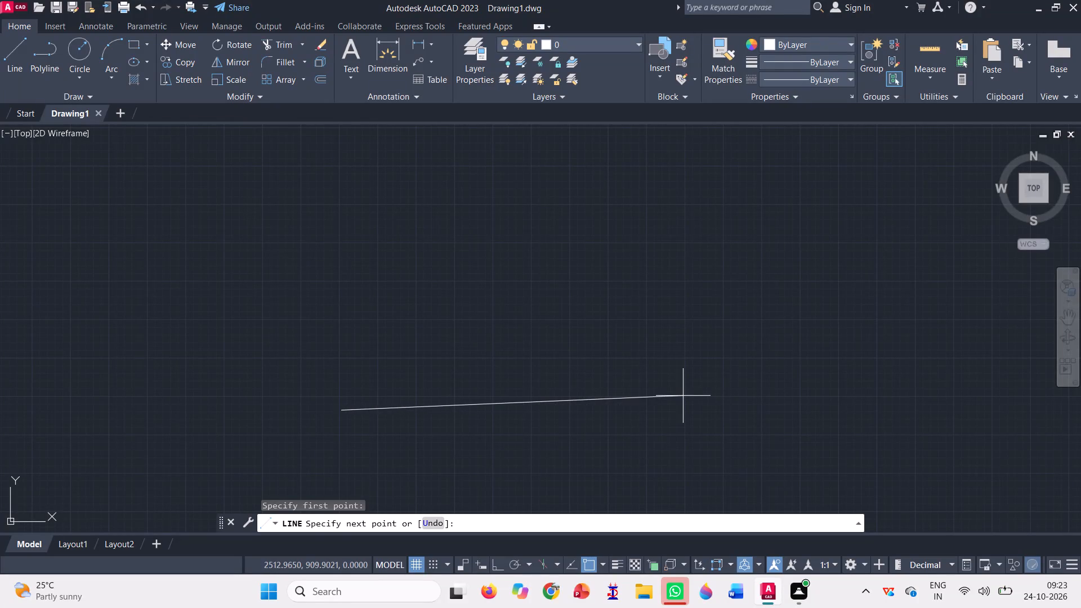
{"action": "key", "text": "F8"}
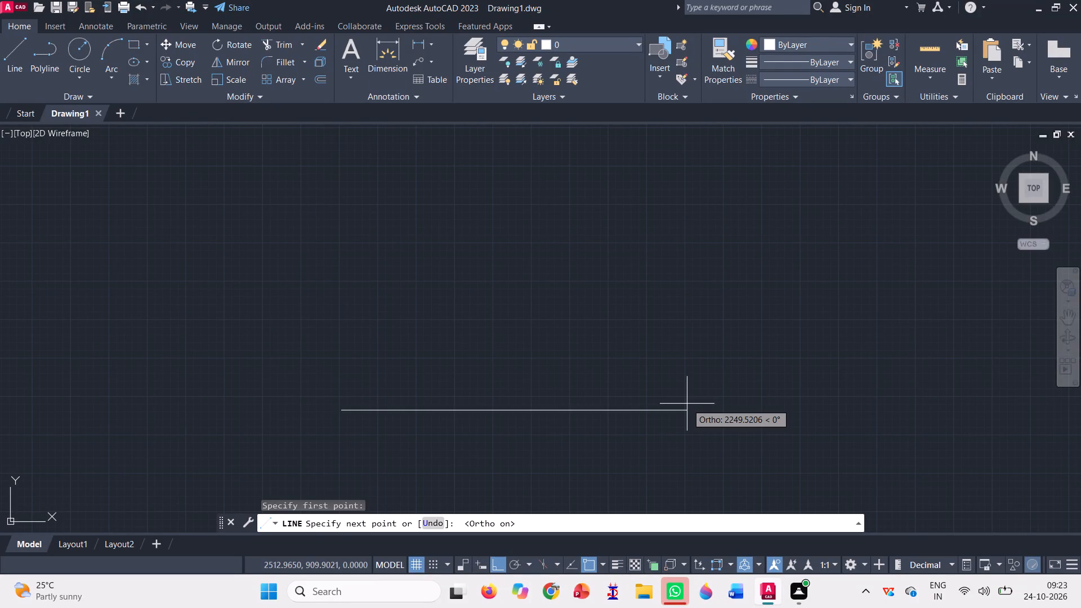
{"action": "key", "text": "Escape"}
Set the drawing units to Engineering length with 0'-0.0" precision and the insertion scale to Feet.
{"action": "type", "text": "un"}
{"action": "key", "text": "Return"}
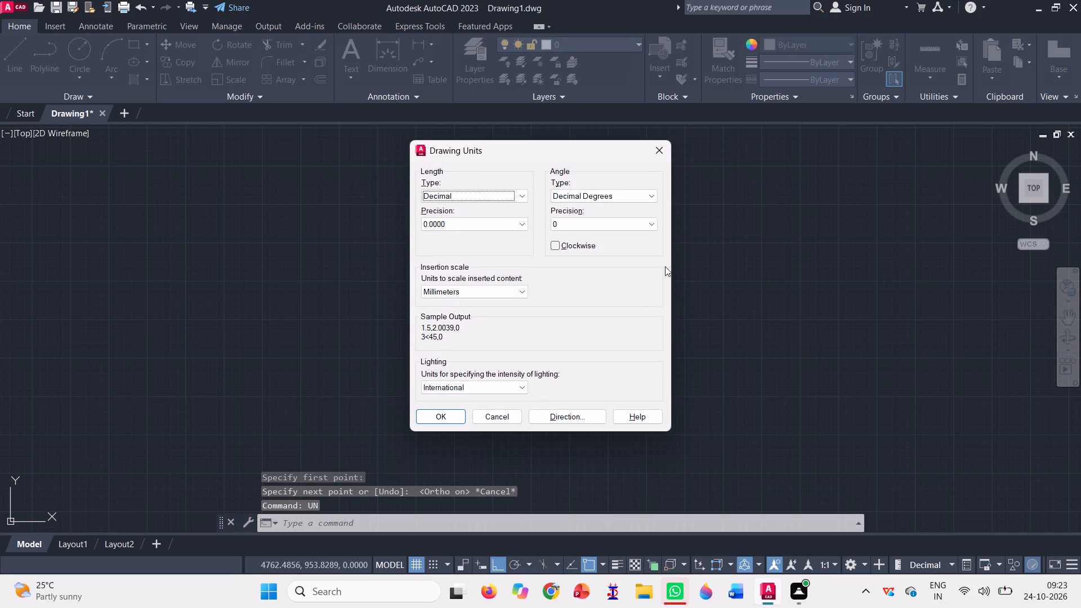
{"action": "left_click", "coordinate": [522, 196]}
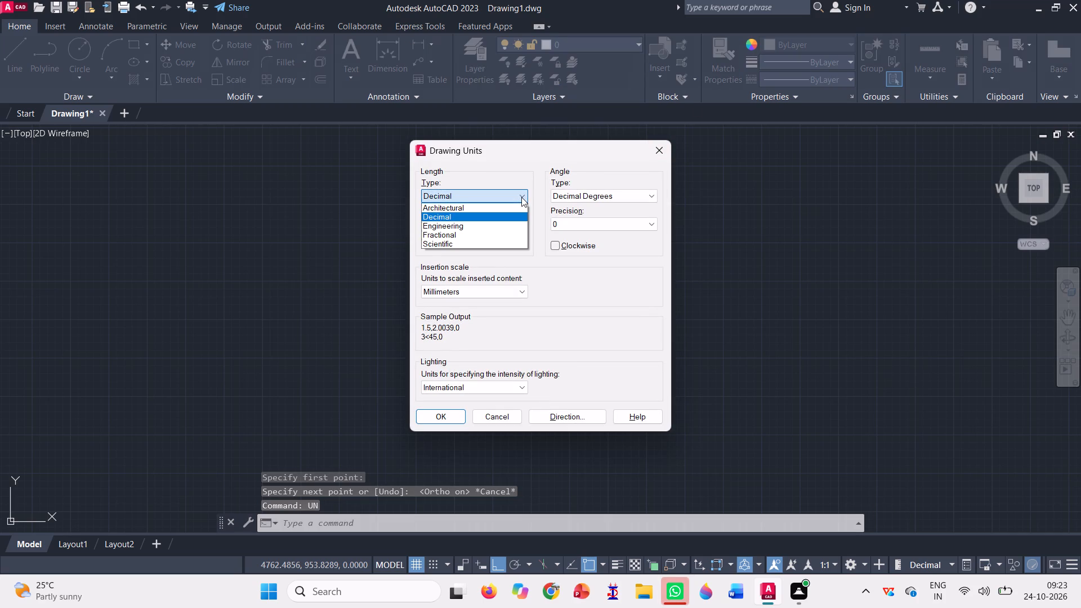
{"action": "left_click", "coordinate": [503, 227]}
{"action": "left_click", "coordinate": [503, 221]}
{"action": "left_click", "coordinate": [476, 244]}
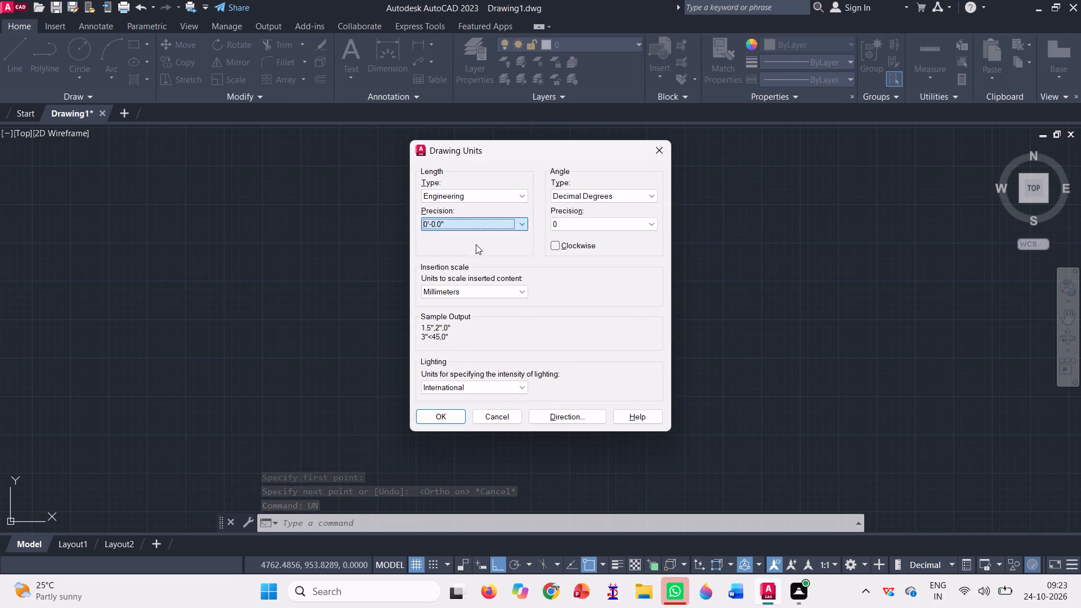
{"action": "left_click", "coordinate": [519, 294]}
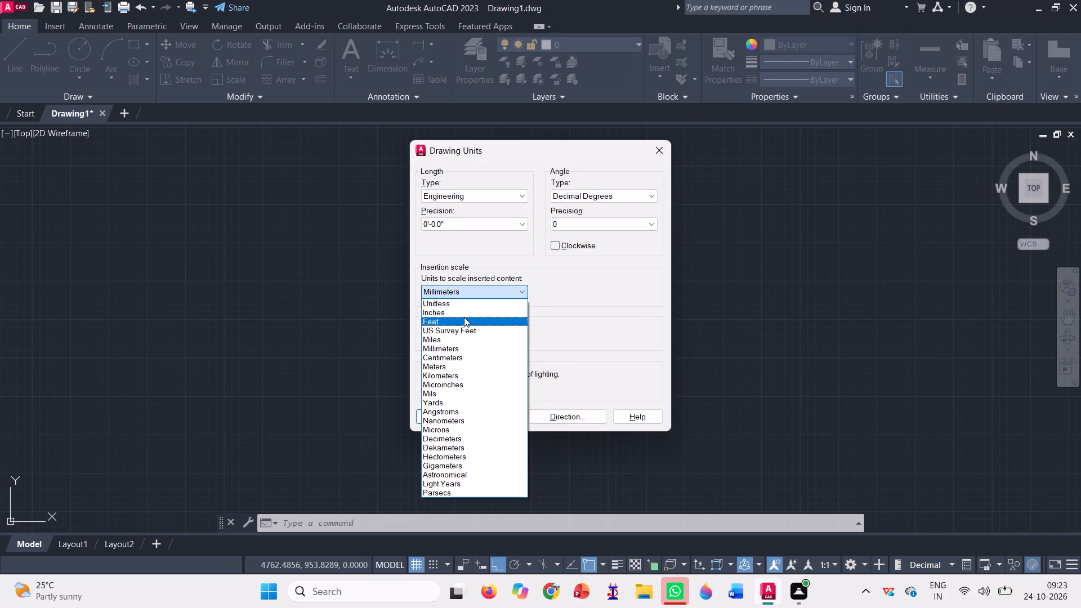
{"action": "left_click", "coordinate": [464, 317]}
{"action": "left_click", "coordinate": [453, 421]}
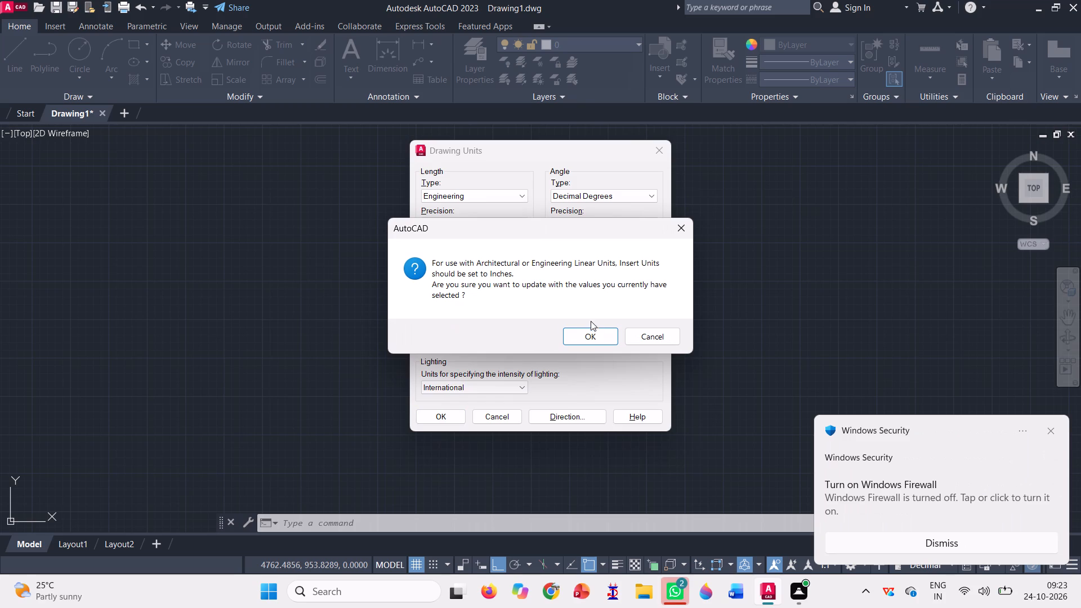
{"action": "left_click", "coordinate": [596, 330]}
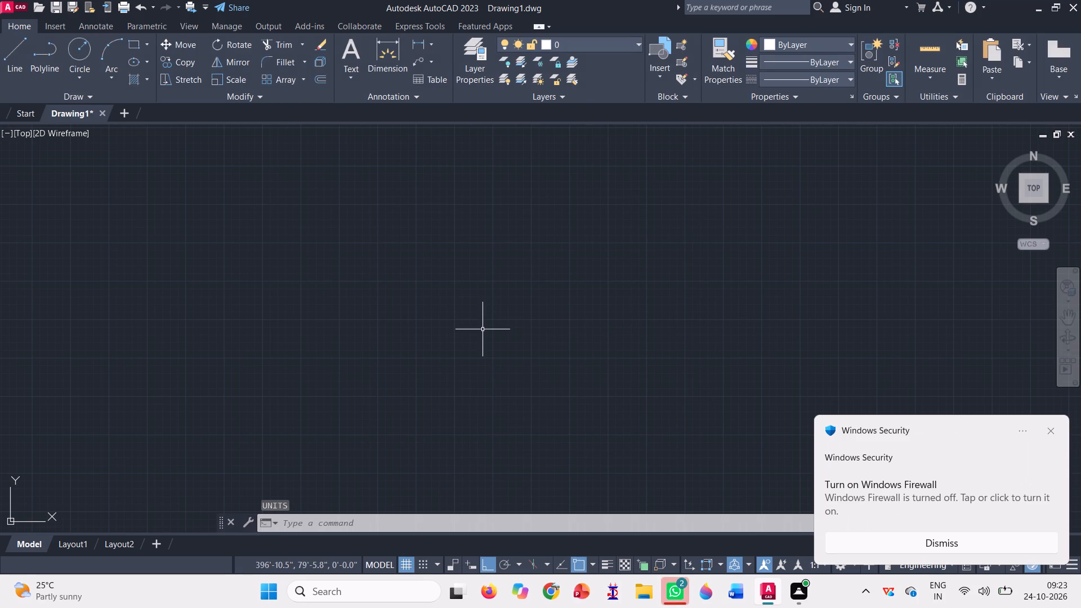
Set the Standard dimension style's primary units to Engineering with 0'-0.0" precision, and make that style current.
{"action": "type", "text": "dims"}
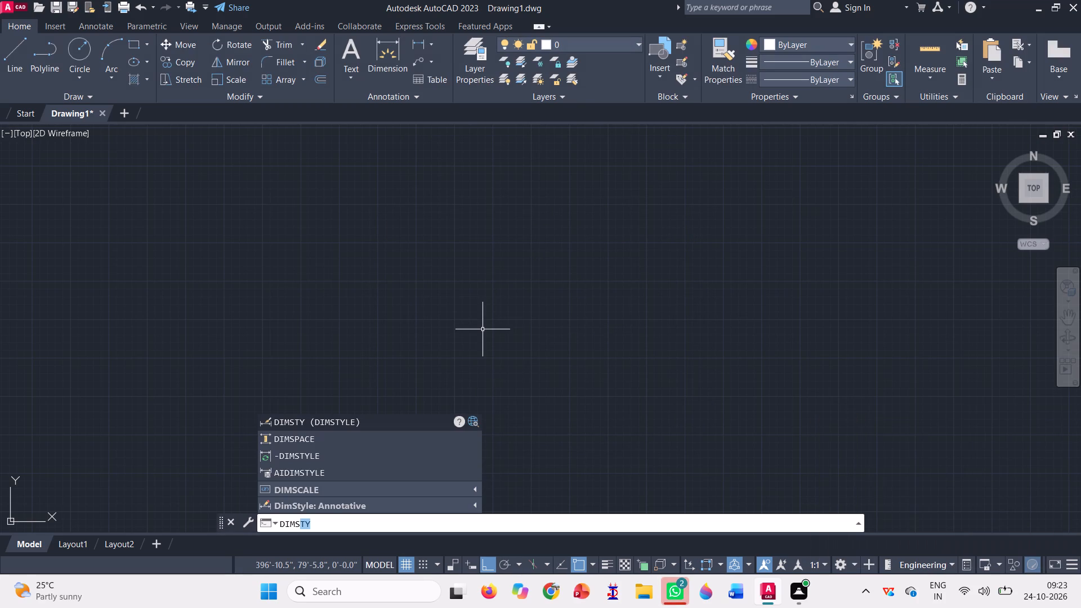
{"action": "key", "text": "Return"}
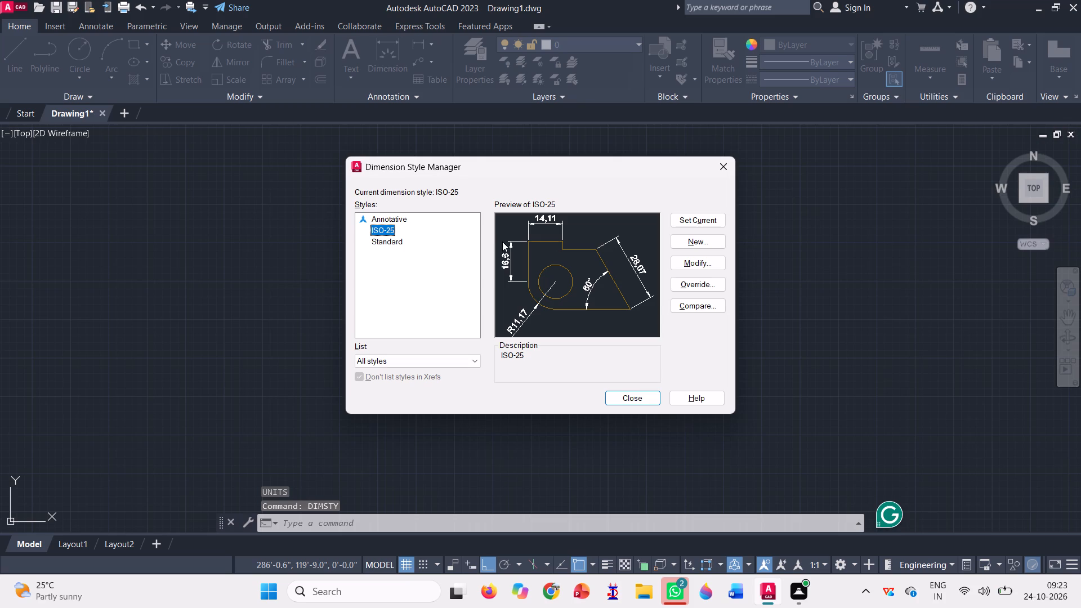
{"action": "left_click", "coordinate": [376, 240]}
{"action": "left_click", "coordinate": [690, 269]}
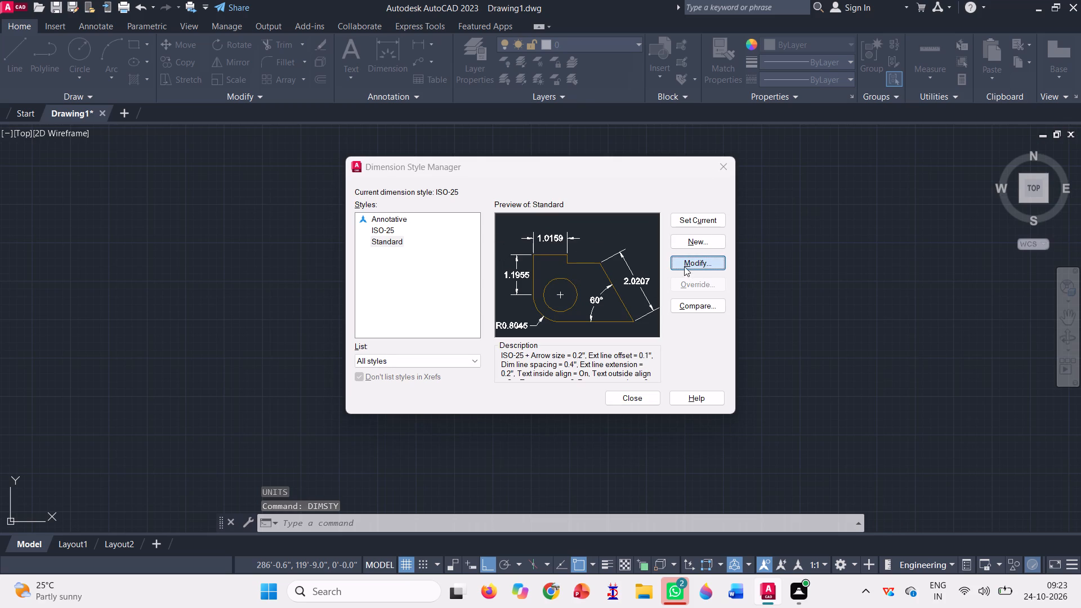
{"action": "left_click", "coordinate": [502, 167]}
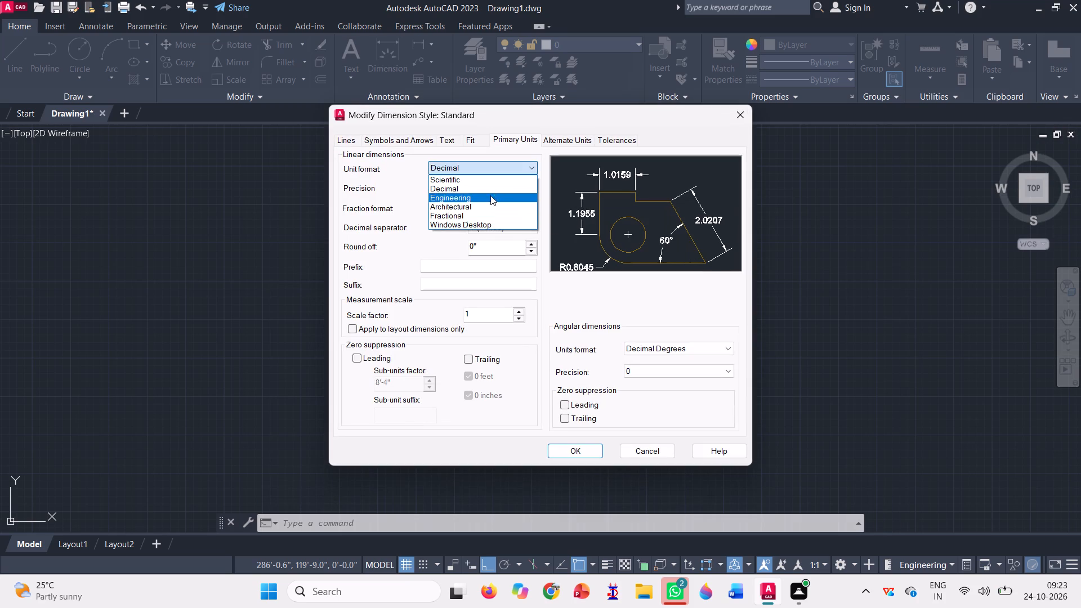
{"action": "left_click", "coordinate": [490, 193]}
{"action": "left_click", "coordinate": [496, 164]}
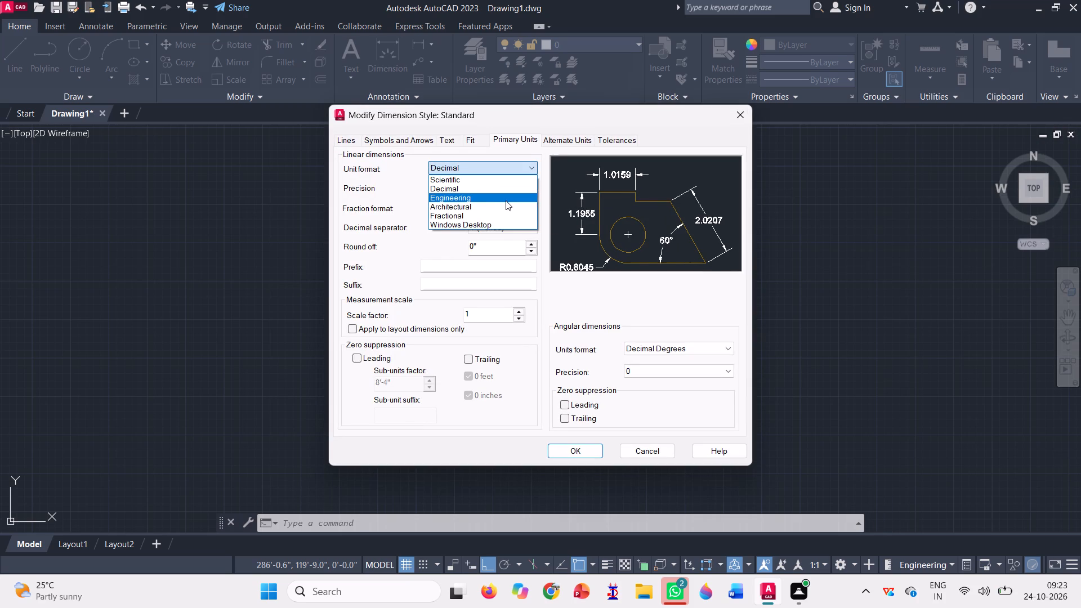
{"action": "left_click", "coordinate": [506, 200]}
{"action": "left_click", "coordinate": [502, 186]}
{"action": "left_click", "coordinate": [495, 206]}
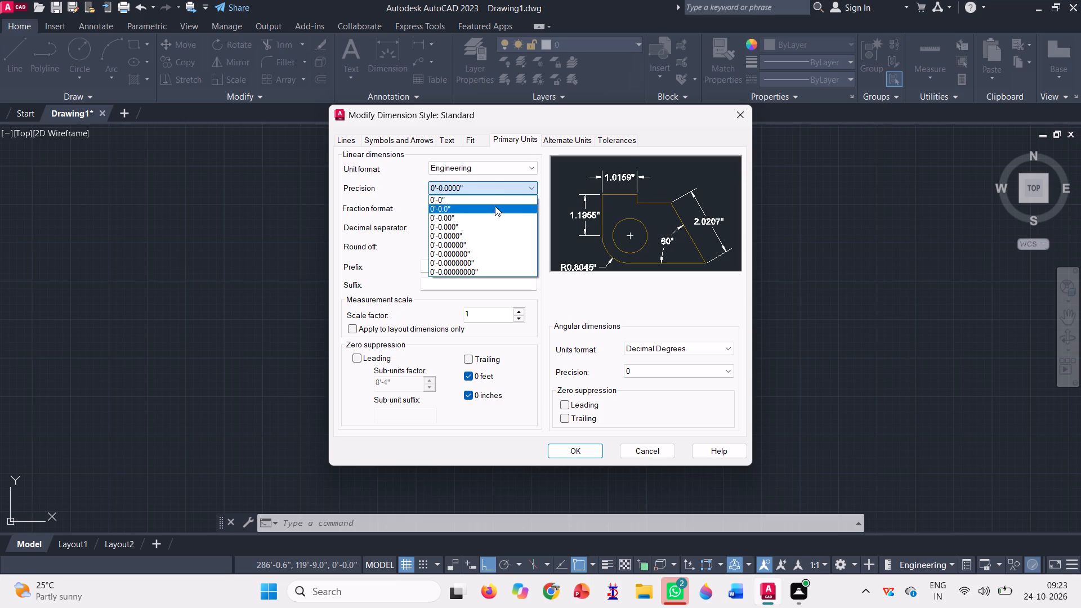
{"action": "left_click", "coordinate": [587, 453]}
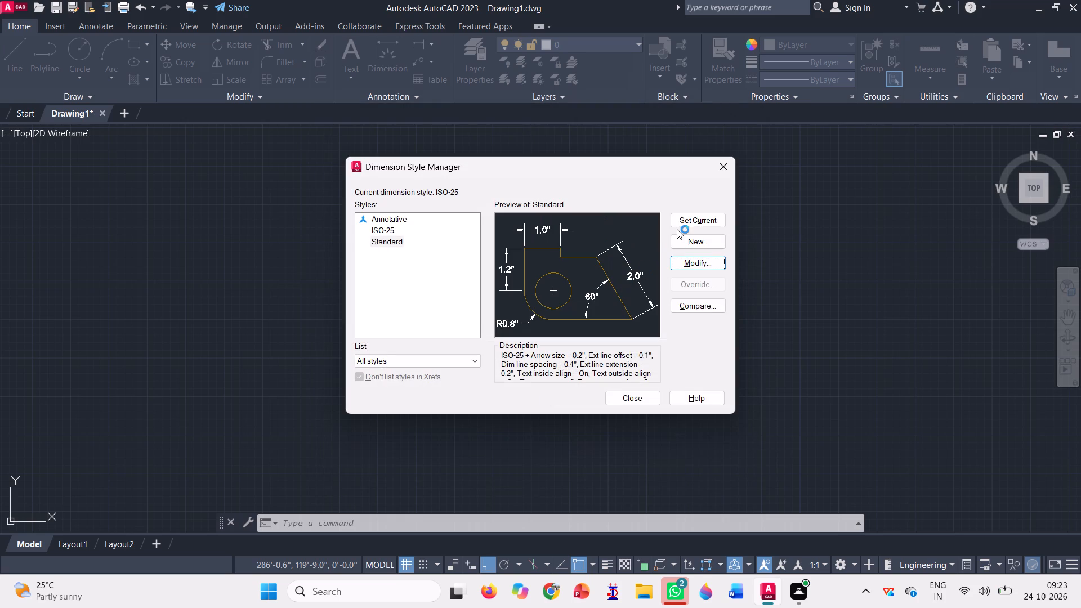
{"action": "double_click", "coordinate": [681, 226]}
{"action": "left_click", "coordinate": [645, 401]}
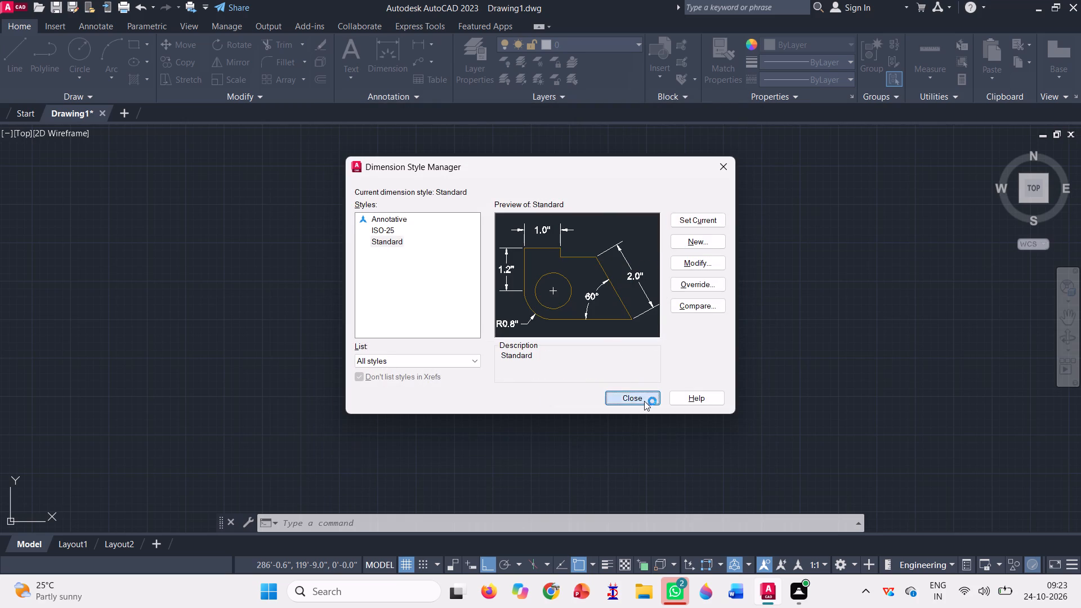
Draw a 40' horizontal base line.
{"action": "key", "text": "l"}
{"action": "key", "text": "Return"}
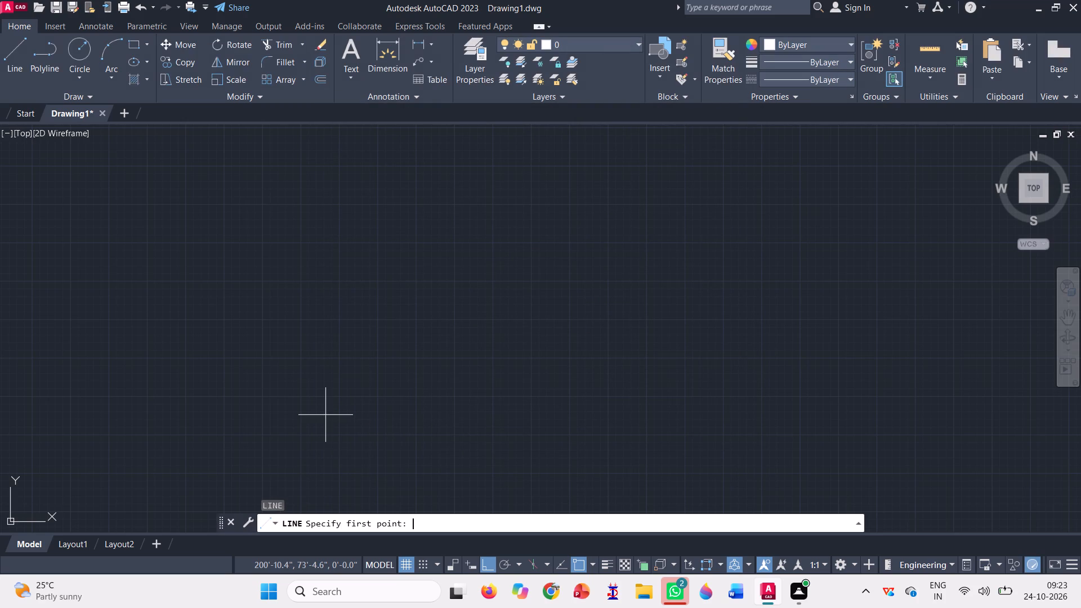
{"action": "left_click", "coordinate": [324, 413]}
{"action": "type", "text": "40'"}
{"action": "key", "text": "Return"}
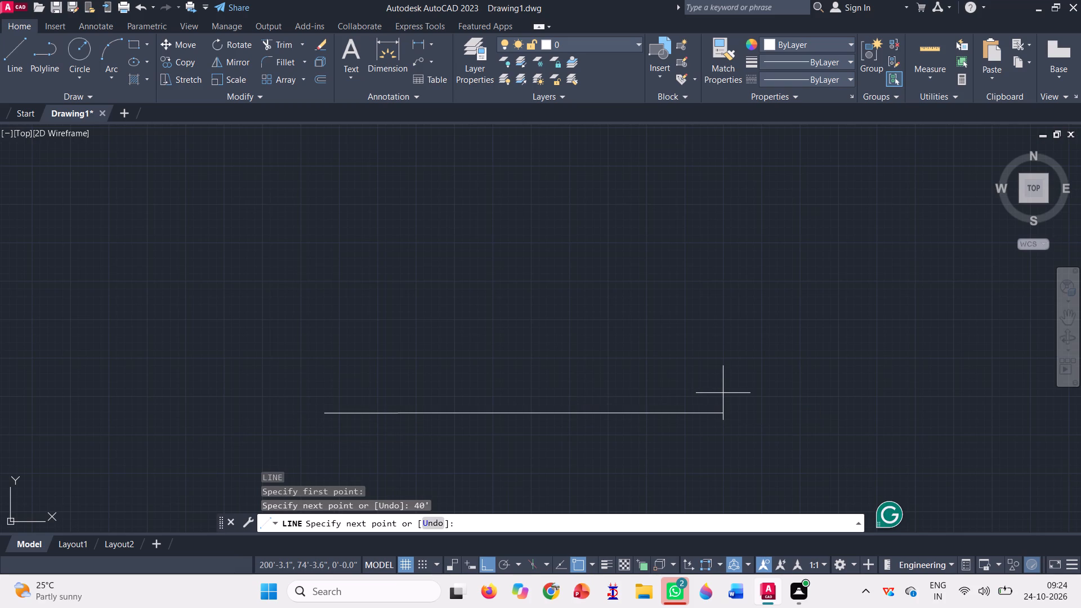
{"action": "key", "text": "space"}
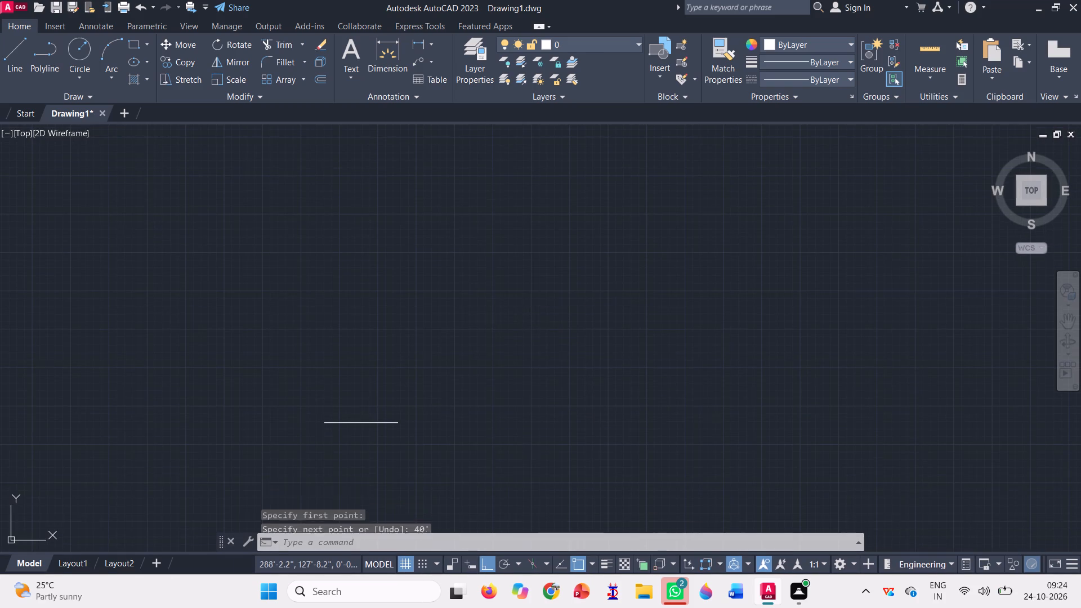
Draw a vertical side line upward from the base line's right end, longer than the base line.
{"action": "scroll", "coordinate": [311, 438], "scroll_direction": "up", "scroll_amount": 1}
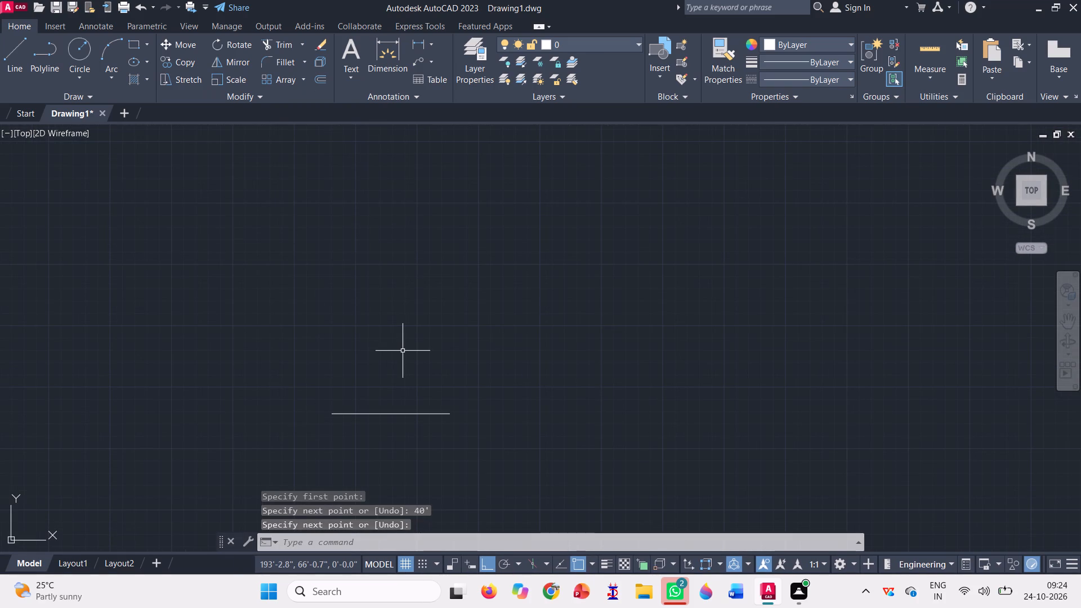
{"action": "key", "text": "l"}
{"action": "key", "text": "Return"}
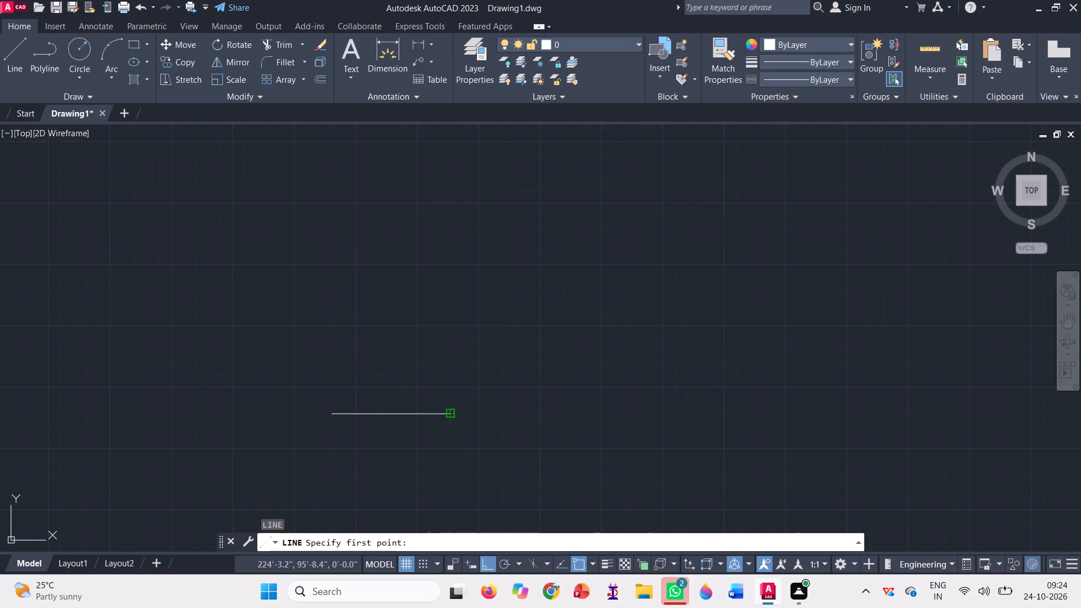
{"action": "left_click", "coordinate": [447, 414]}
{"action": "left_click", "coordinate": [451, 263]}
{"action": "key", "text": "space"}
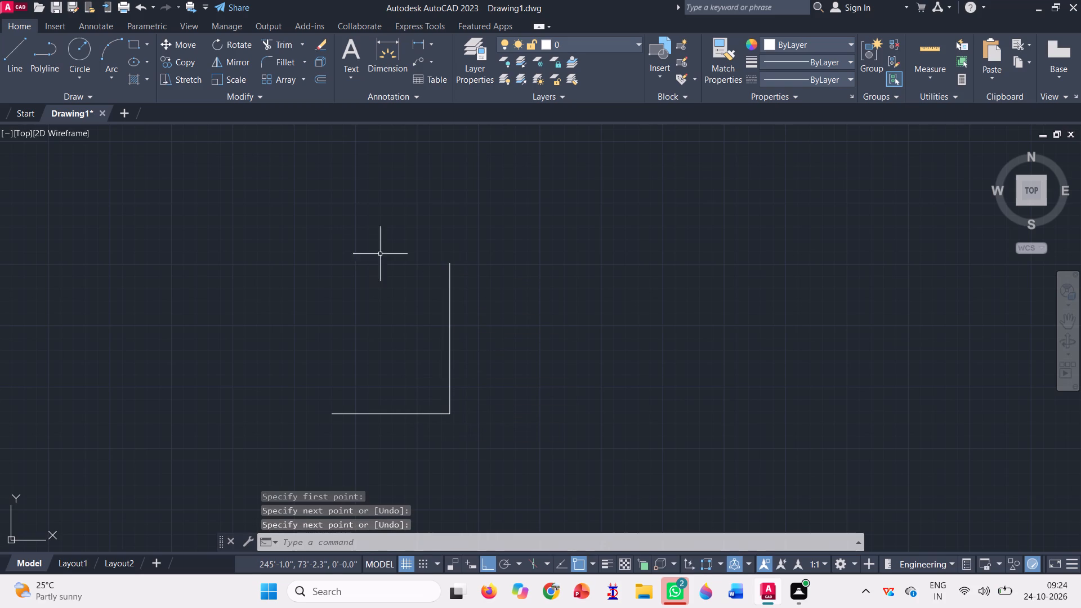
Copy the vertical side line from the base line's right end to its left end.
{"action": "key", "text": "c"}
{"action": "type", "text": "o"}
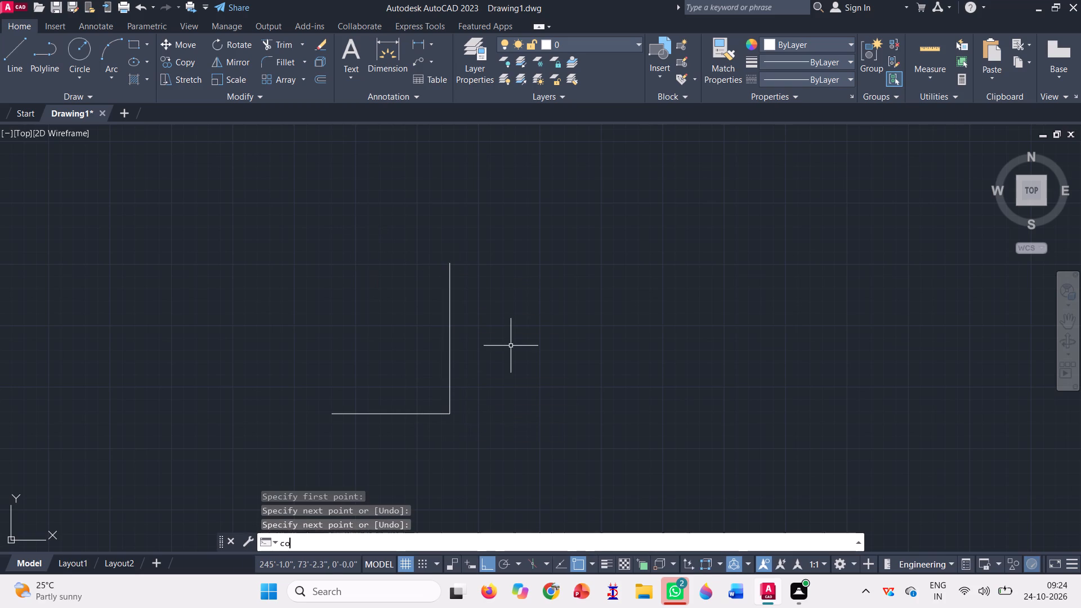
{"action": "key", "text": "space"}
{"action": "left_click", "coordinate": [490, 346]}
{"action": "left_click", "coordinate": [405, 297]}
{"action": "key", "text": "space"}
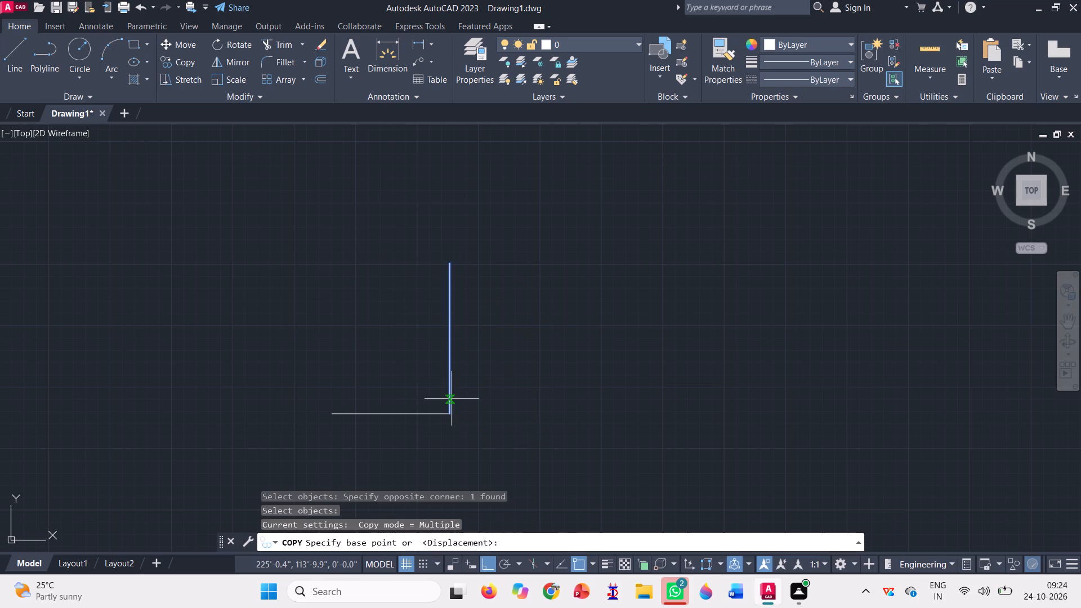
{"action": "left_click", "coordinate": [453, 410]}
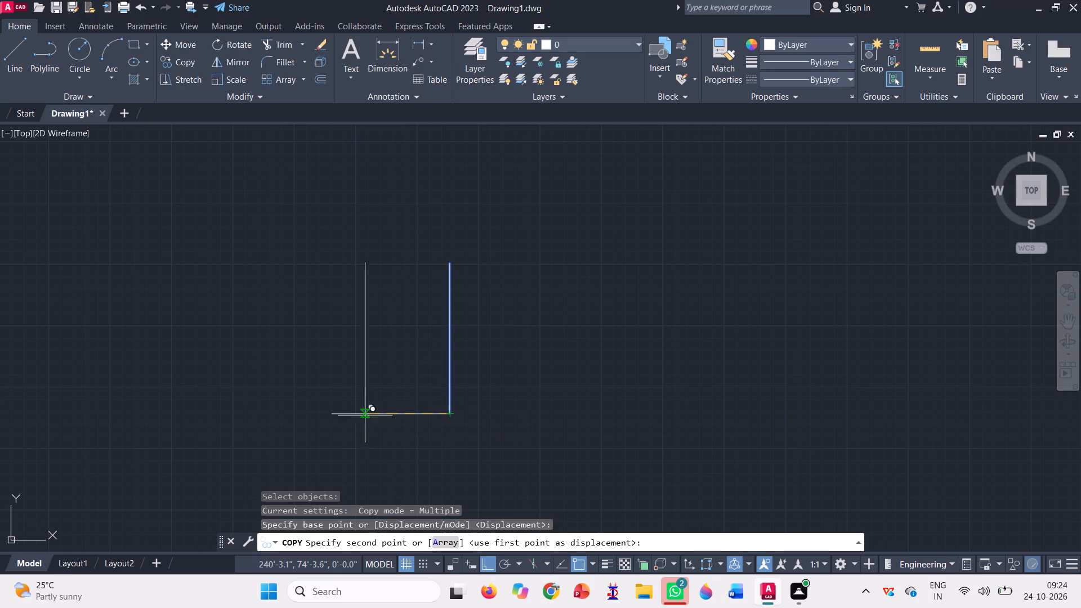
{"action": "left_click", "coordinate": [332, 412]}
{"action": "key", "text": "space"}
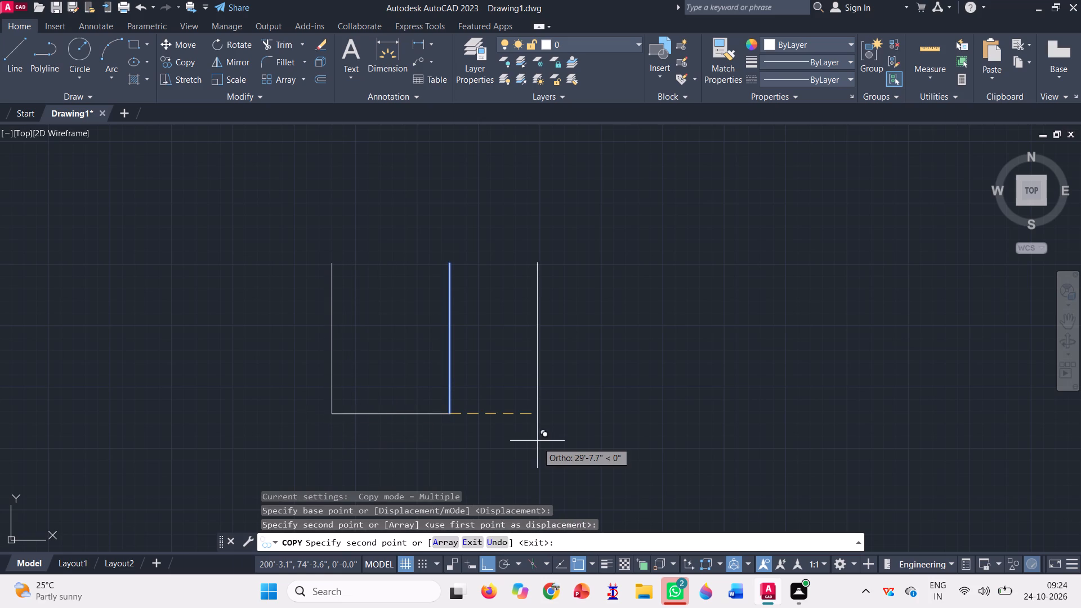
Draw a 6" thick floor band between the side lines, 10' above the base, starting from the lower-left corner.
{"action": "scroll", "coordinate": [320, 425], "scroll_direction": "up", "scroll_amount": 1}
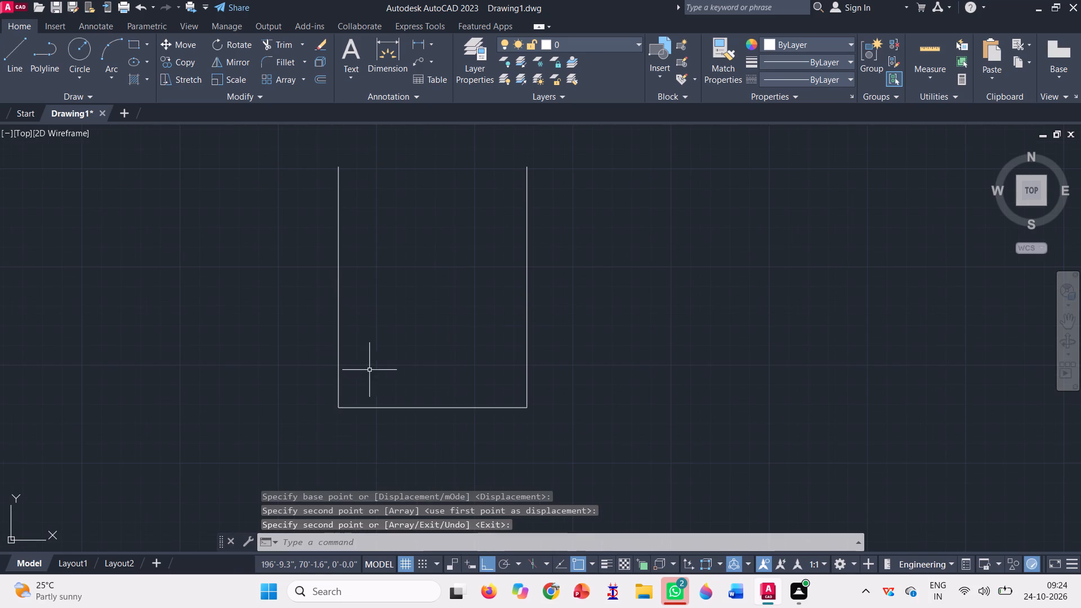
{"action": "key", "text": "l"}
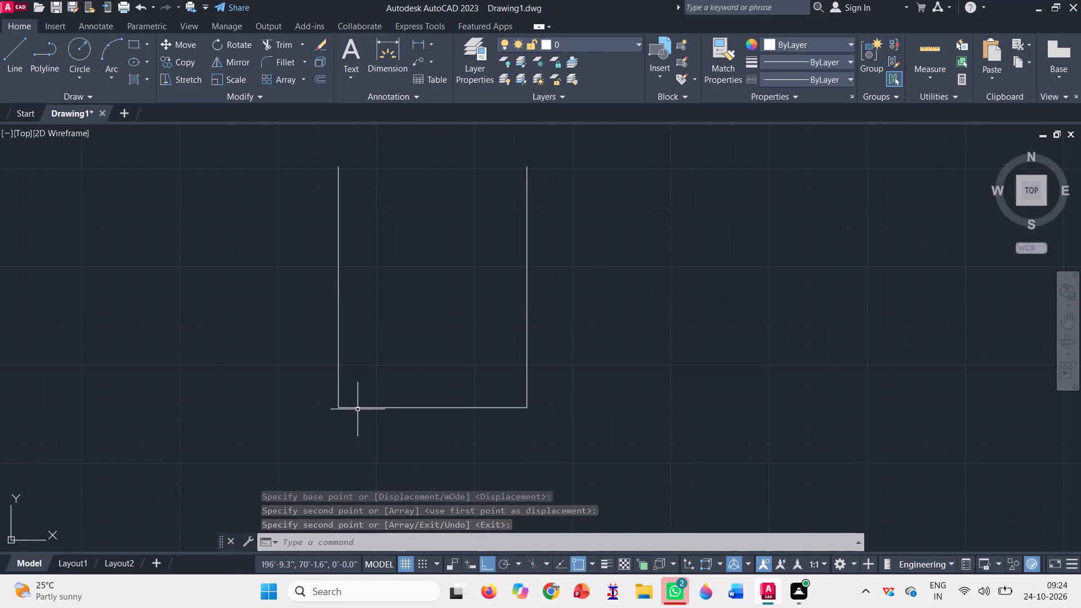
{"action": "key", "text": "Return"}
{"action": "left_click", "coordinate": [334, 405]}
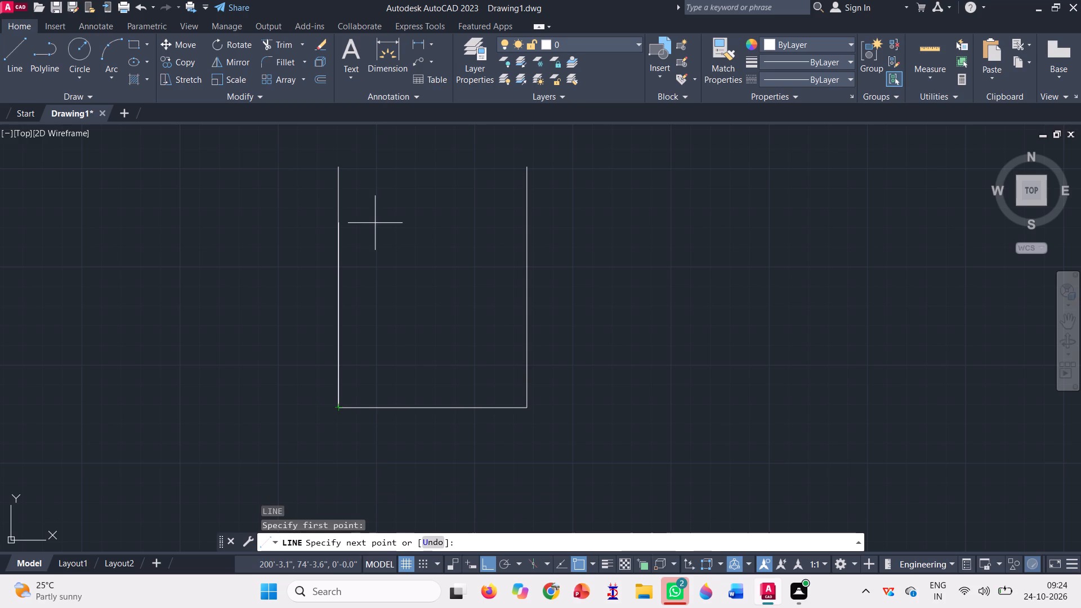
{"action": "type", "text": "10'"}
{"action": "key", "text": "Return"}
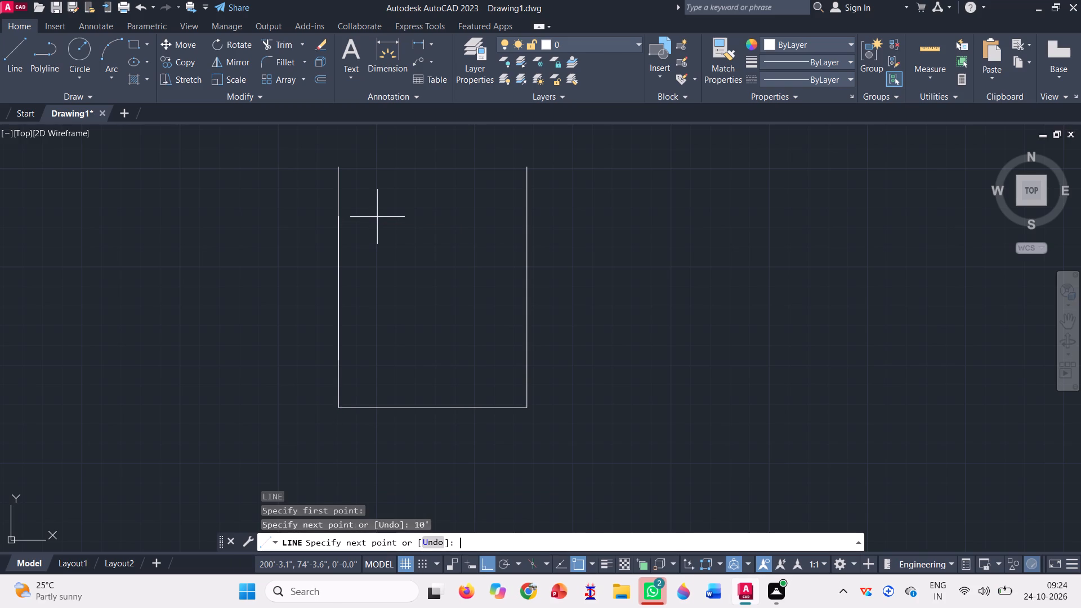
{"action": "left_click", "coordinate": [529, 361]}
{"action": "type", "text": "0'6\""}
{"action": "key", "text": "Return"}
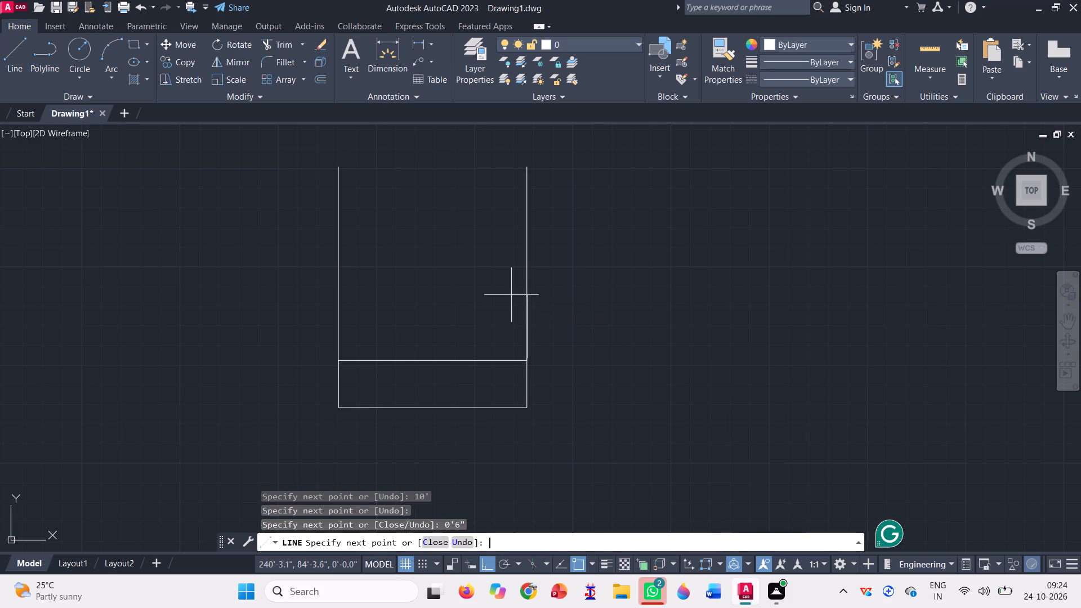
{"action": "scroll", "coordinate": [344, 355], "scroll_direction": "up", "scroll_amount": 4}
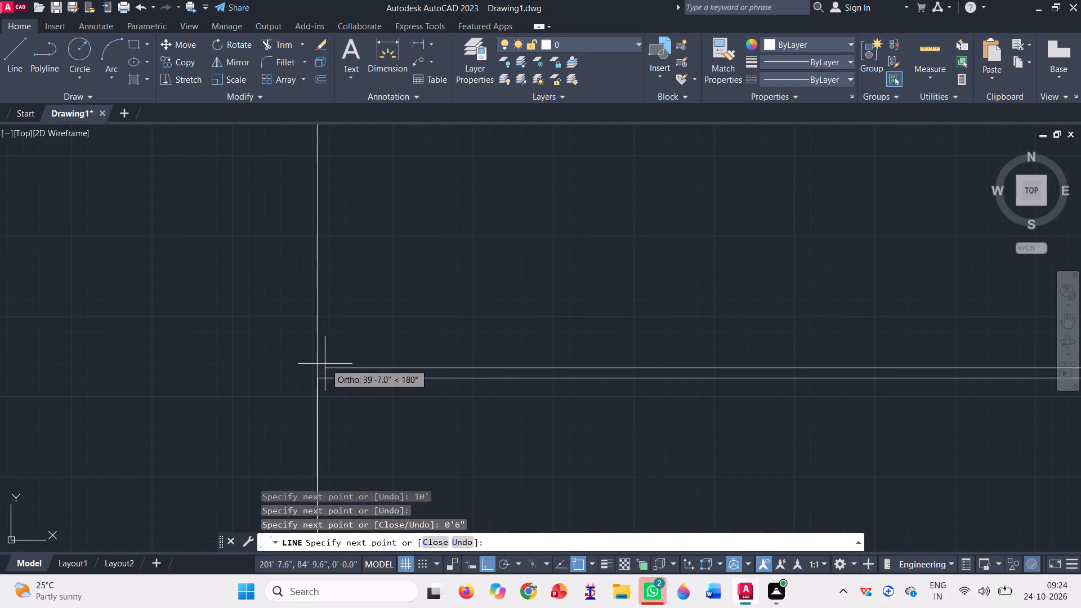
{"action": "left_click", "coordinate": [315, 368]}
Draw a second 6" thick floor band between the side lines, 10' above the top of the first band.
{"action": "scroll", "coordinate": [283, 405], "scroll_direction": "down", "scroll_amount": 2}
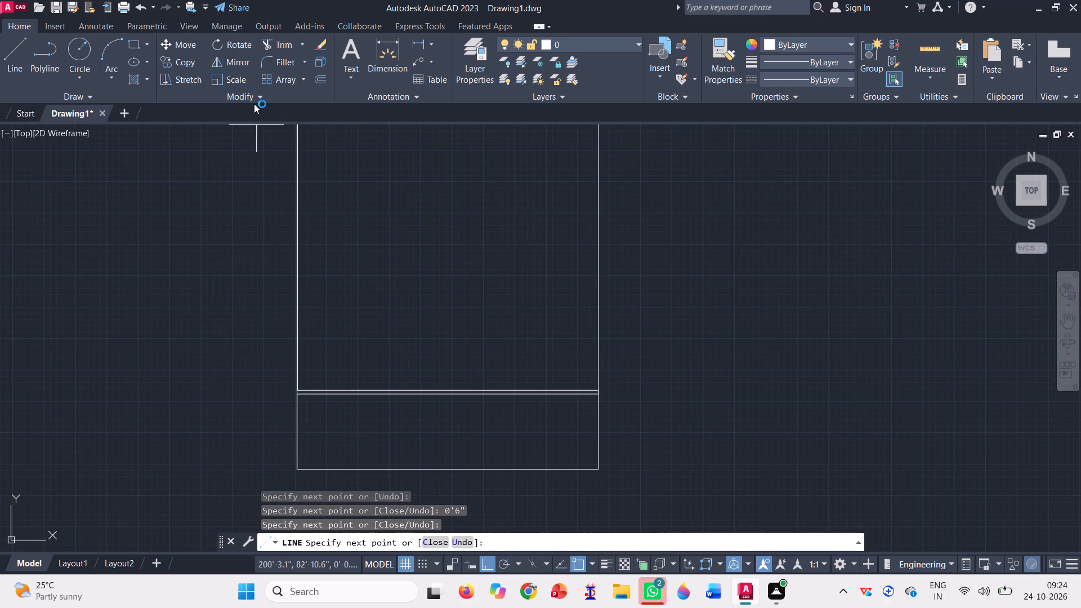
{"action": "type", "text": "10'"}
{"action": "key", "text": "Return"}
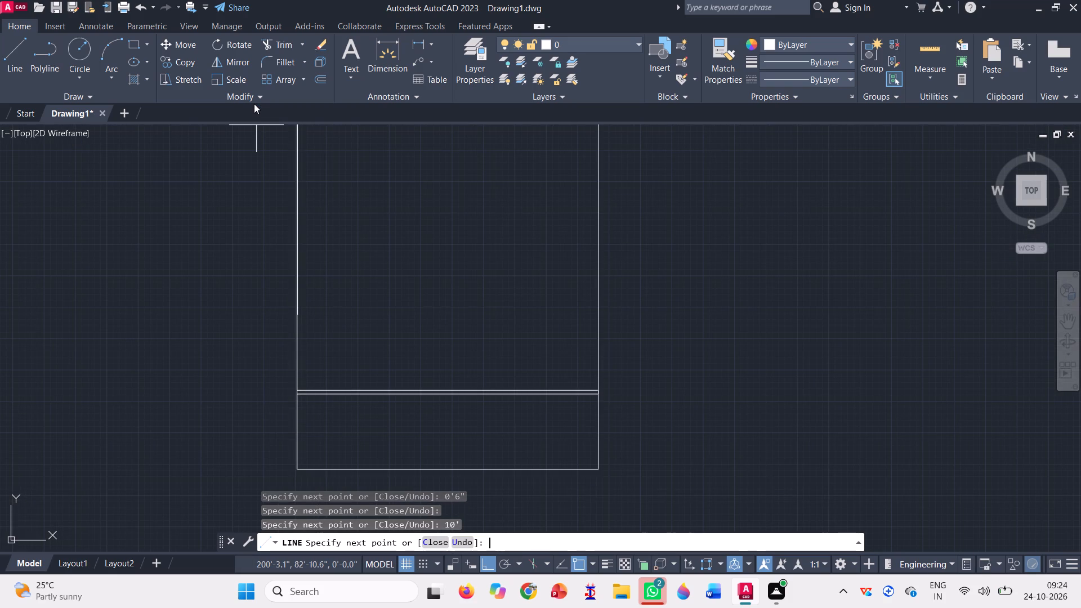
{"action": "left_click", "coordinate": [598, 315]}
{"action": "type", "text": "0'6\""}
{"action": "key", "text": "Return"}
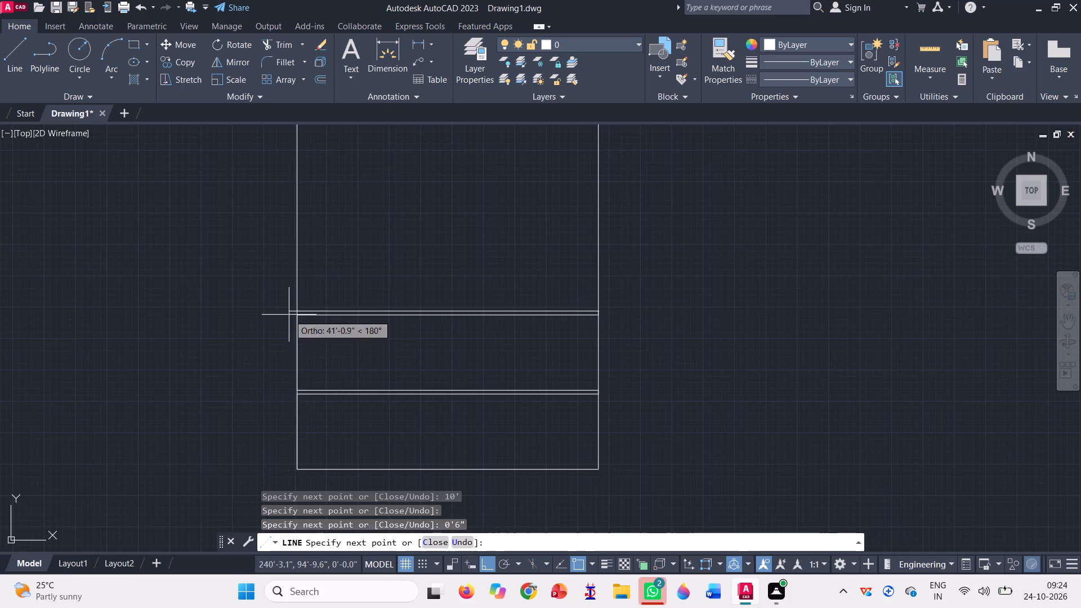
{"action": "scroll", "coordinate": [292, 310], "scroll_direction": "up", "scroll_amount": 3}
{"action": "left_click", "coordinate": [306, 312]}
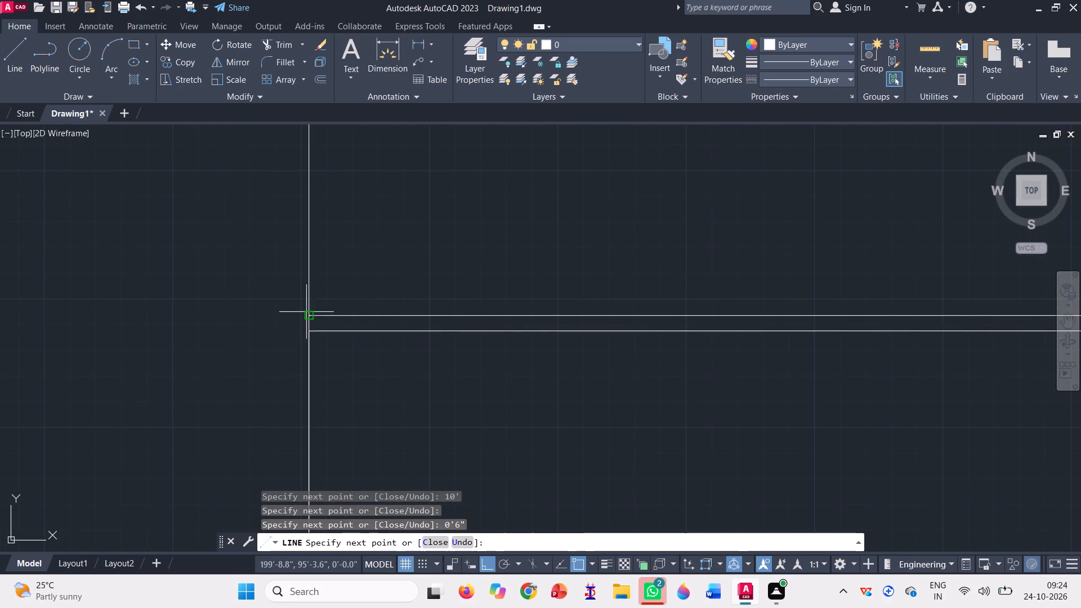
Draw a third floor line 10' above the second band across to the right side line, ending with a 6" vertical rise.
{"action": "scroll", "coordinate": [222, 325], "scroll_direction": "down", "scroll_amount": 2}
{"action": "scroll", "coordinate": [248, 284], "scroll_direction": "down", "scroll_amount": 2}
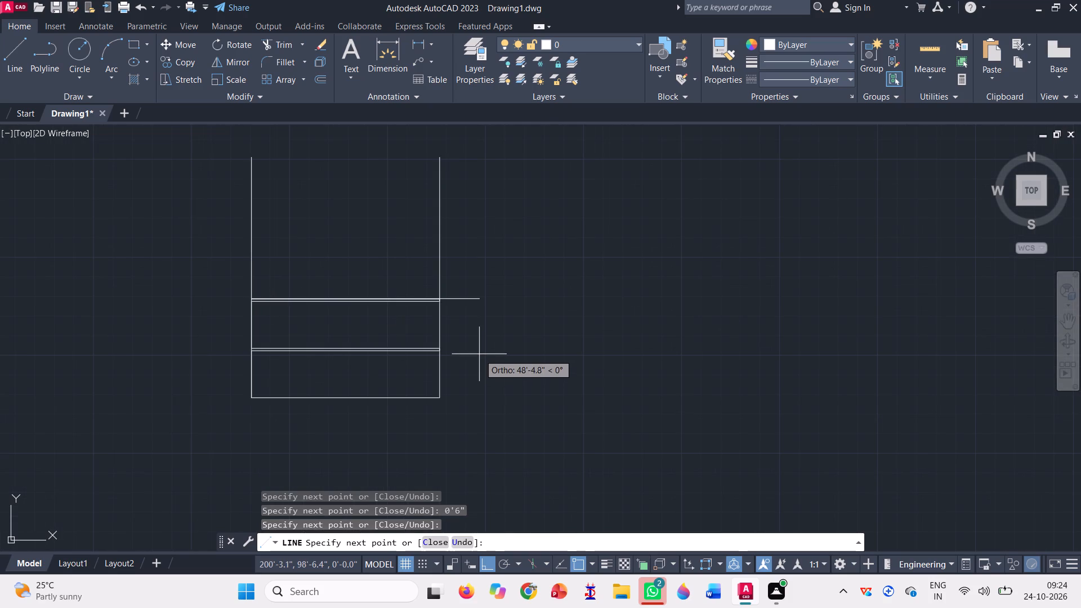
{"action": "type", "text": "10'"}
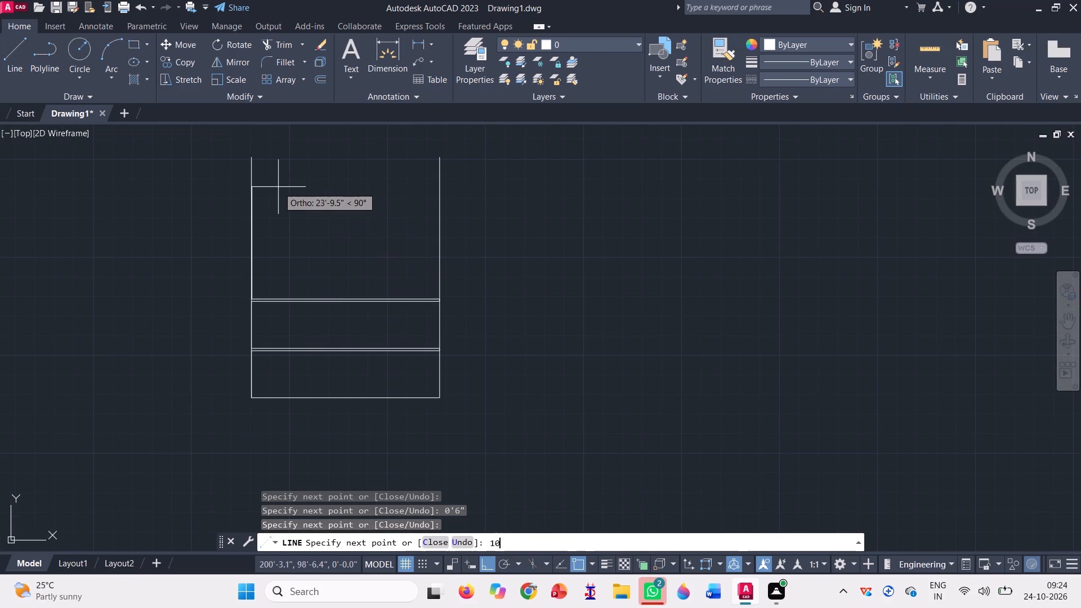
{"action": "key", "text": "Return"}
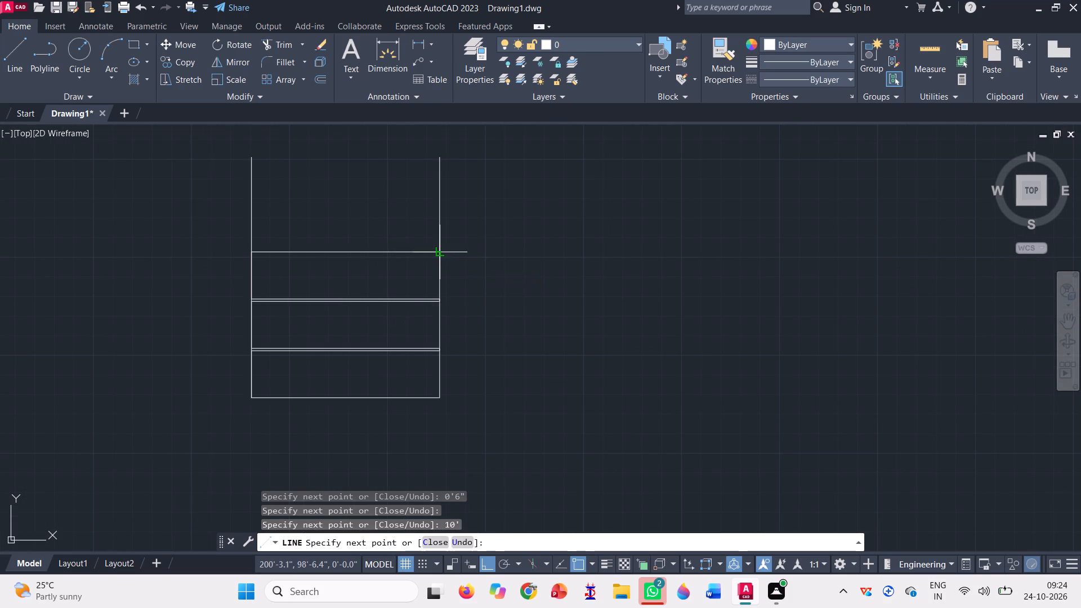
{"action": "left_click", "coordinate": [443, 252]}
{"action": "type", "text": "0'6\""}
{"action": "key", "text": "Return"}
{"action": "key", "text": "Return"}
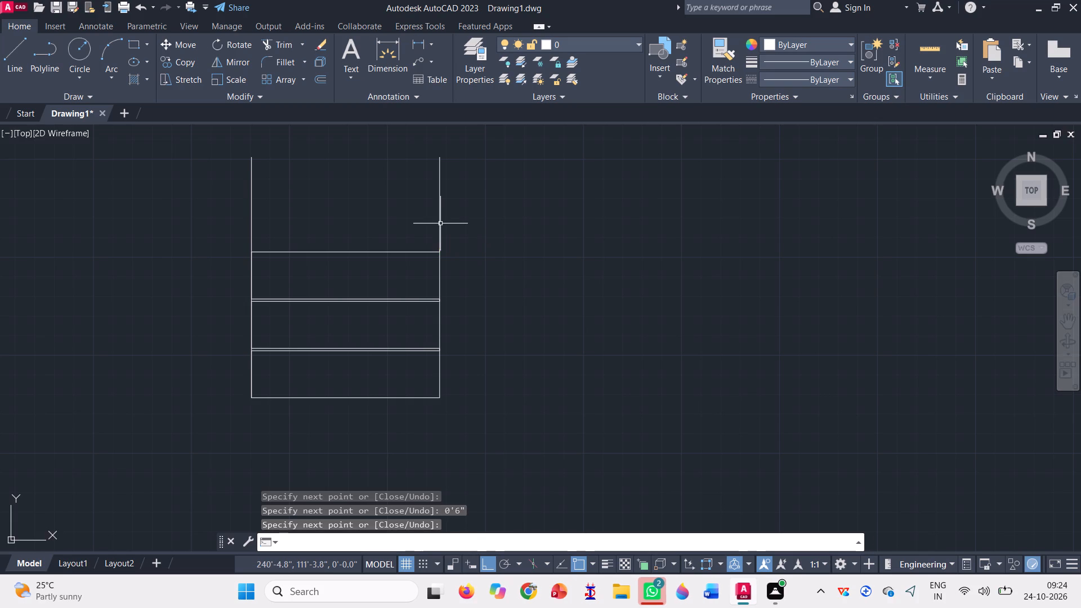
Draw the third band's top line from the upper end of the 6" rise across to the left side line.
{"action": "scroll", "coordinate": [422, 240], "scroll_direction": "up", "scroll_amount": 1}
{"action": "key", "text": "l"}
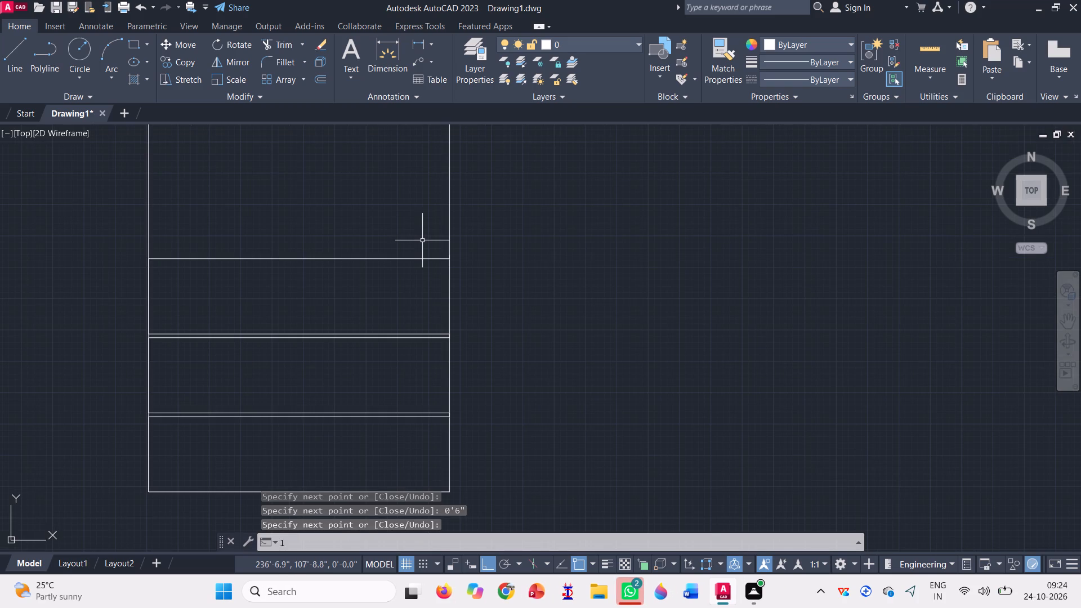
{"action": "key", "text": "Return"}
{"action": "scroll", "coordinate": [438, 250], "scroll_direction": "up", "scroll_amount": 3}
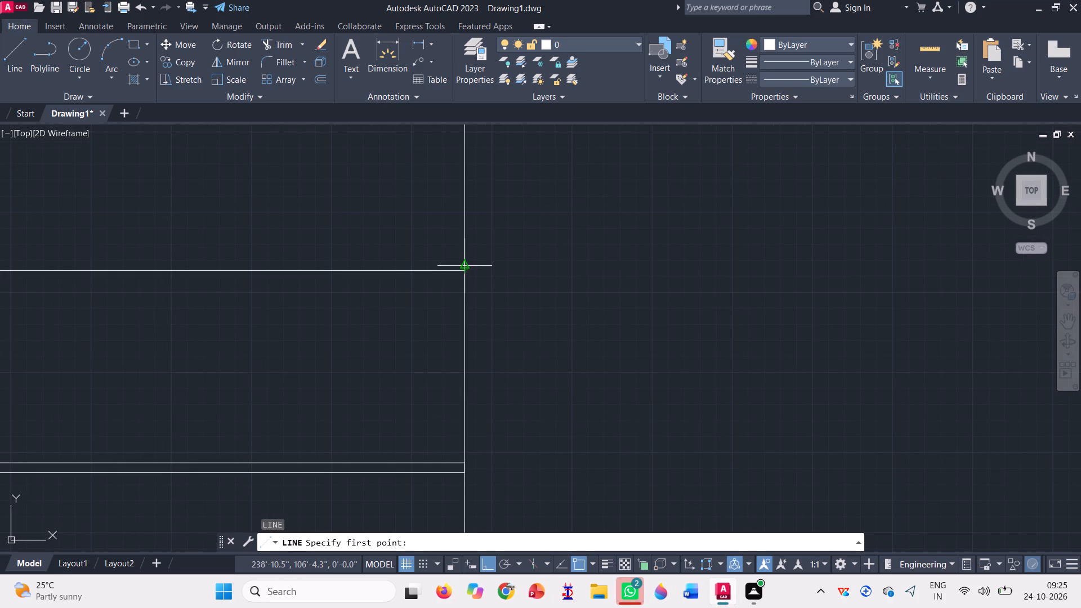
{"action": "left_click", "coordinate": [466, 257]}
{"action": "scroll", "coordinate": [755, 310], "scroll_direction": "down", "scroll_amount": 1}
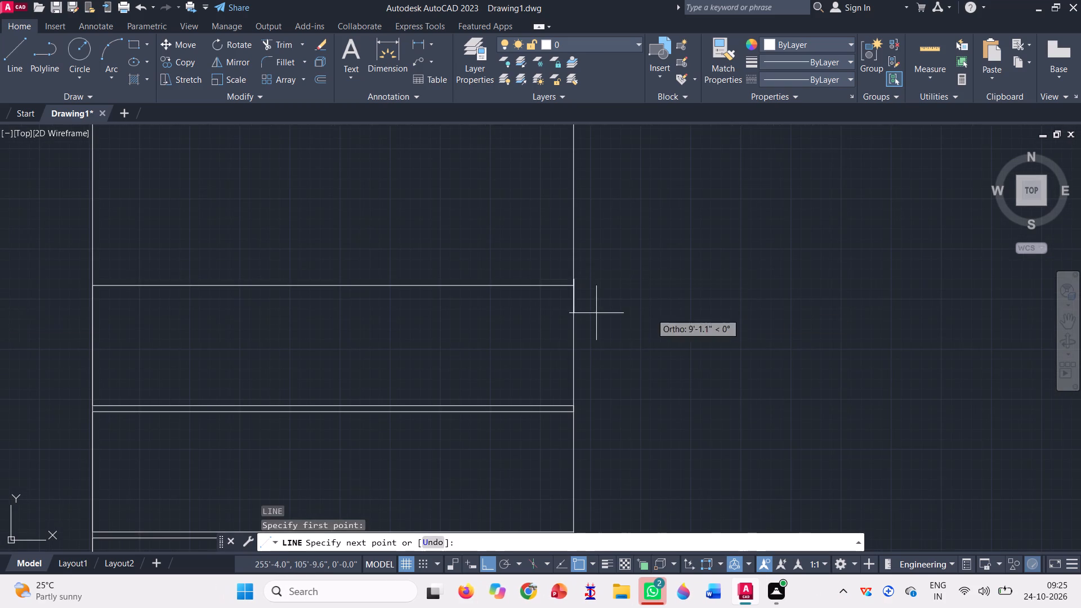
{"action": "left_click", "coordinate": [90, 277]}
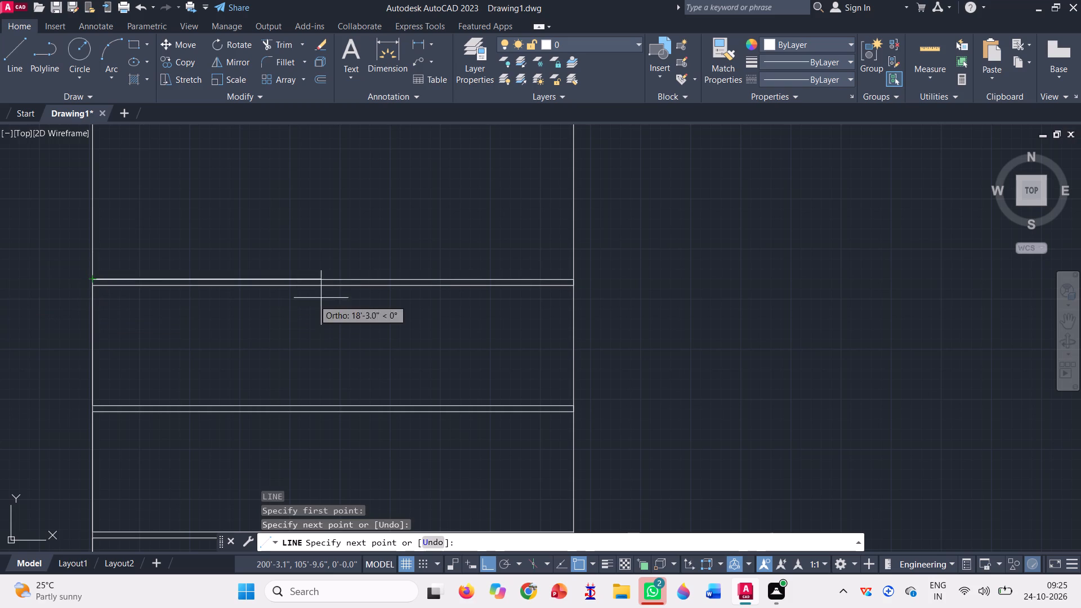
{"action": "key", "text": "space"}
Trim both vertical side lines where they extend above the top floor band.
{"action": "scroll", "coordinate": [342, 316], "scroll_direction": "down", "scroll_amount": 1}
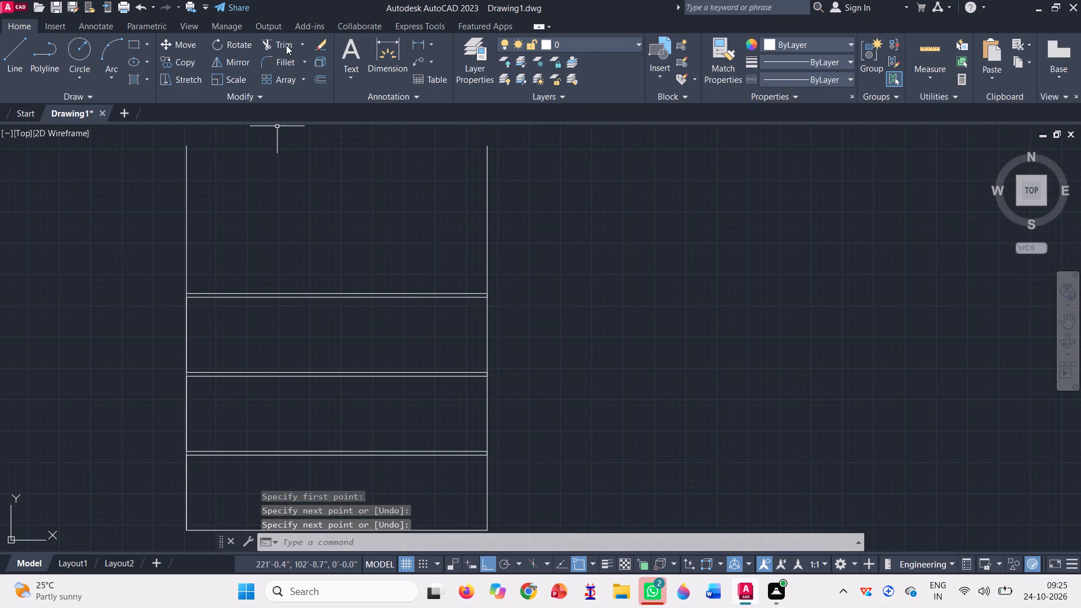
{"action": "left_click", "coordinate": [284, 44]}
{"action": "left_click", "coordinate": [121, 248]}
{"action": "left_click", "coordinate": [658, 225]}
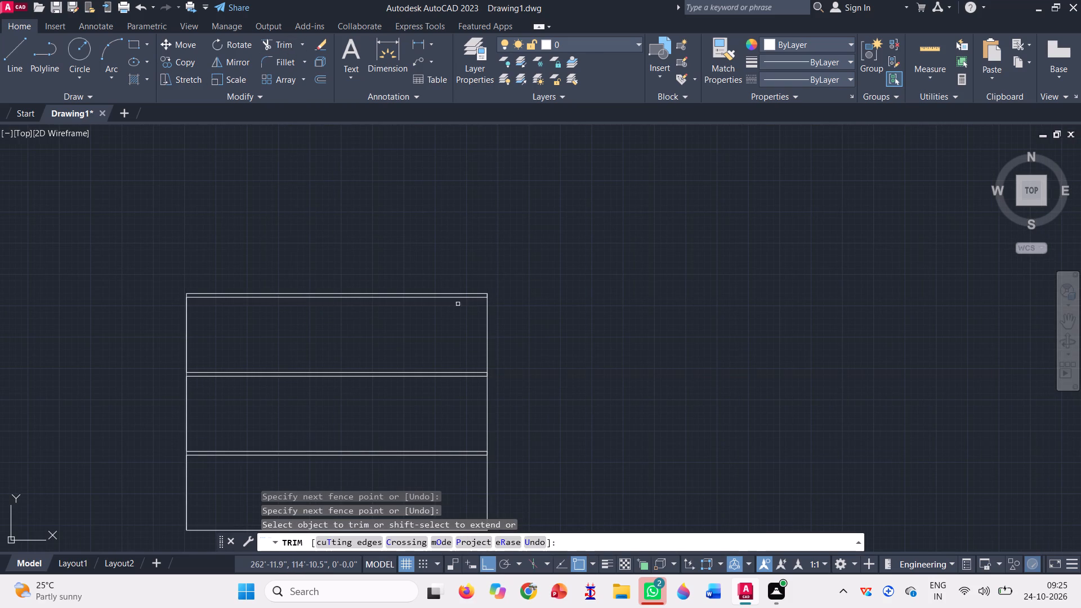
{"action": "key", "text": "Escape"}
Draw a vertical line about 36' long up from the base line through all bands, about 15' from the building's left side.
{"action": "scroll", "coordinate": [596, 229], "scroll_direction": "down", "scroll_amount": 1}
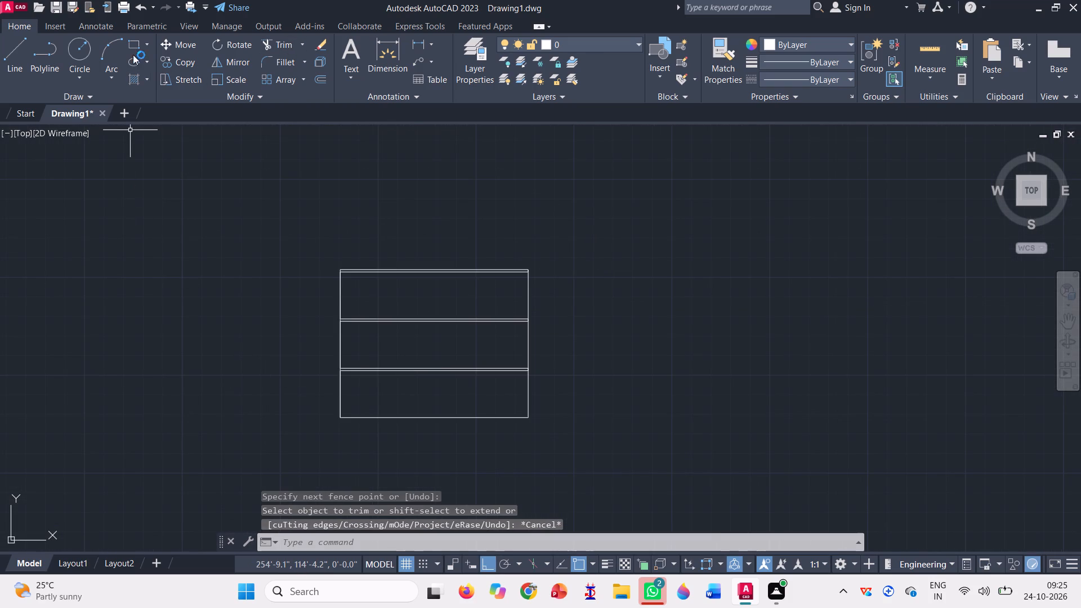
{"action": "key", "text": "l"}
{"action": "key", "text": "Return"}
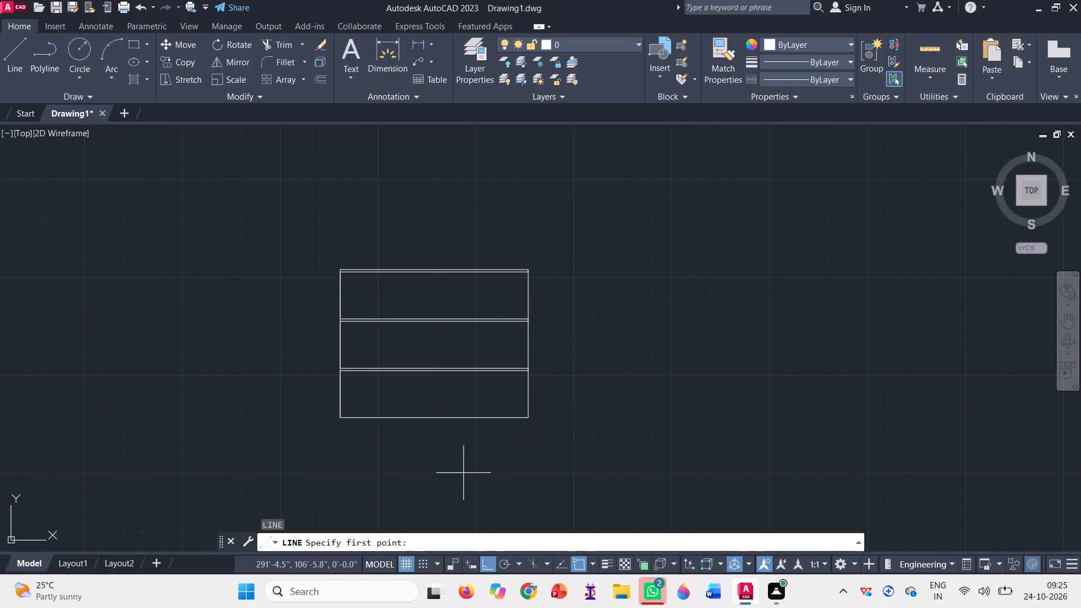
{"action": "scroll", "coordinate": [518, 415], "scroll_direction": "up", "scroll_amount": 2}
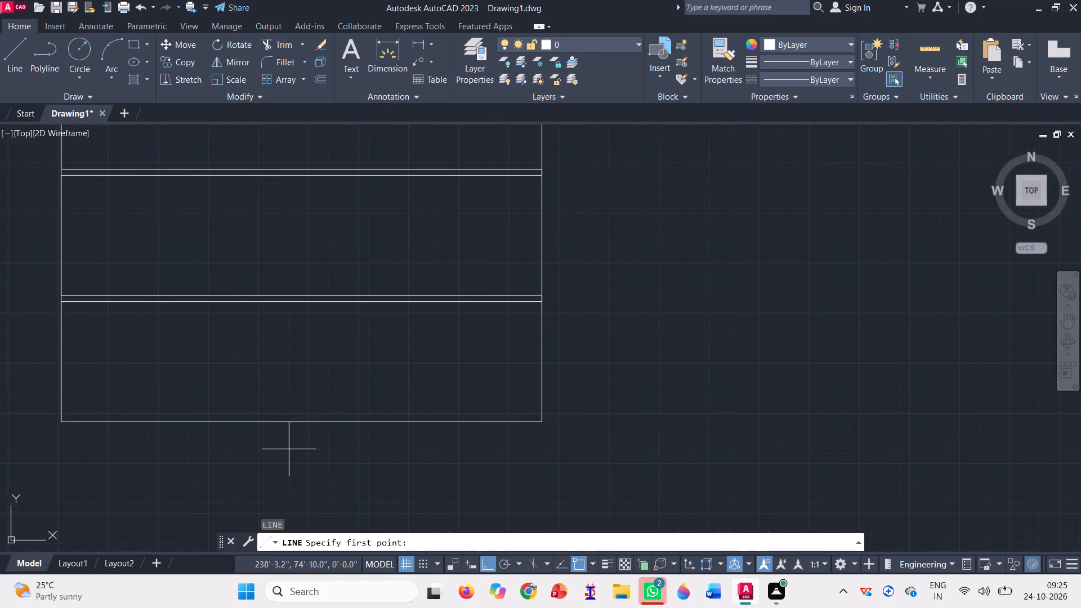
{"action": "scroll", "coordinate": [289, 448], "scroll_direction": "down", "scroll_amount": 1}
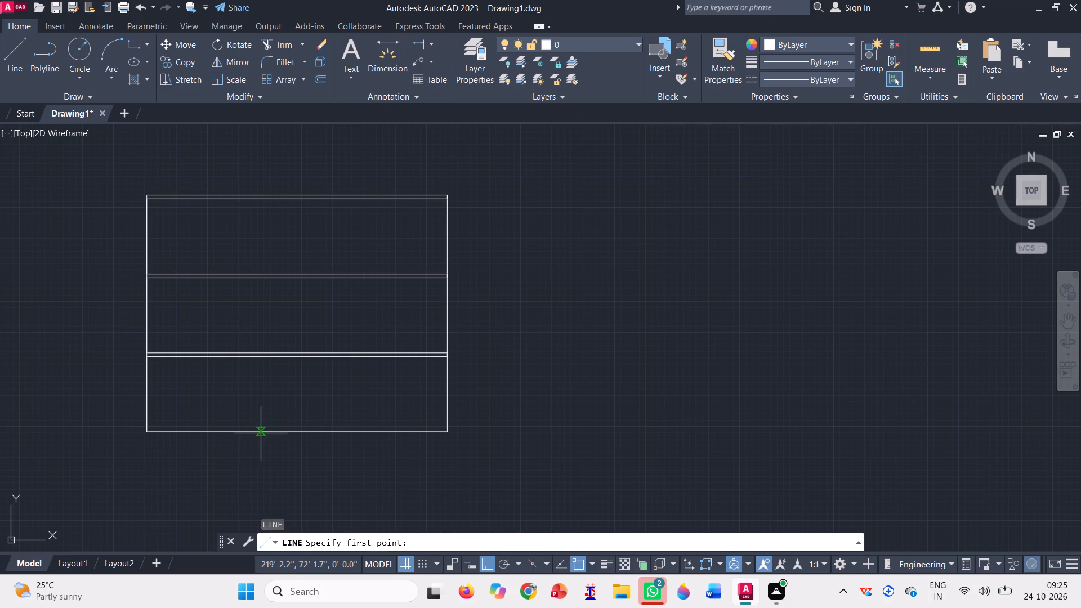
{"action": "left_click", "coordinate": [261, 433]}
{"action": "left_click", "coordinate": [269, 161]}
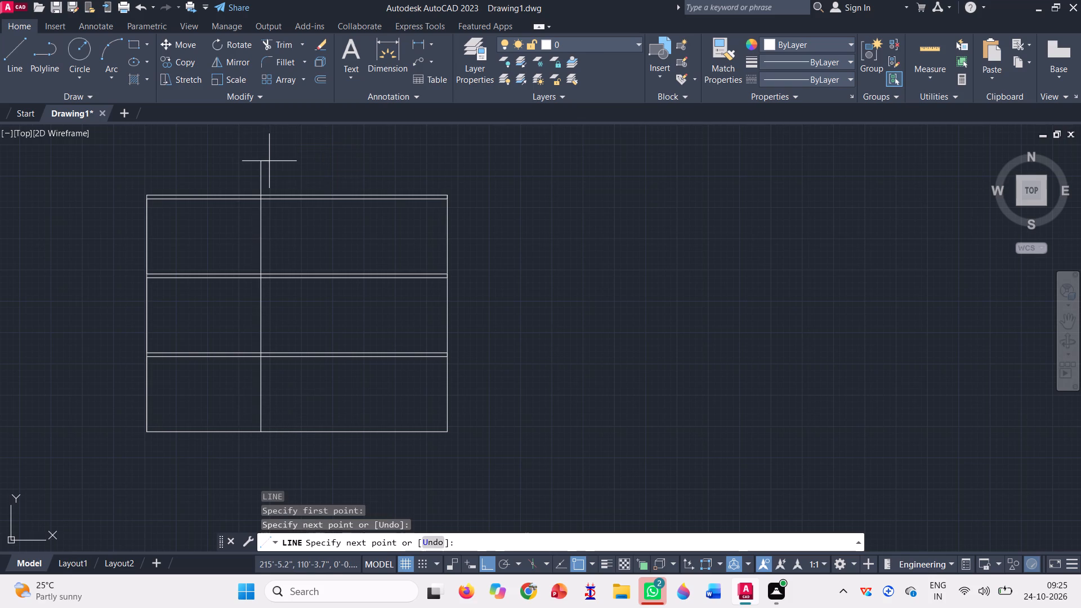
{"action": "key", "text": "space"}
Draw a second vertical line about 36' long up from the base line, about 11' right of the first interior line.
{"action": "type", "text": "l"}
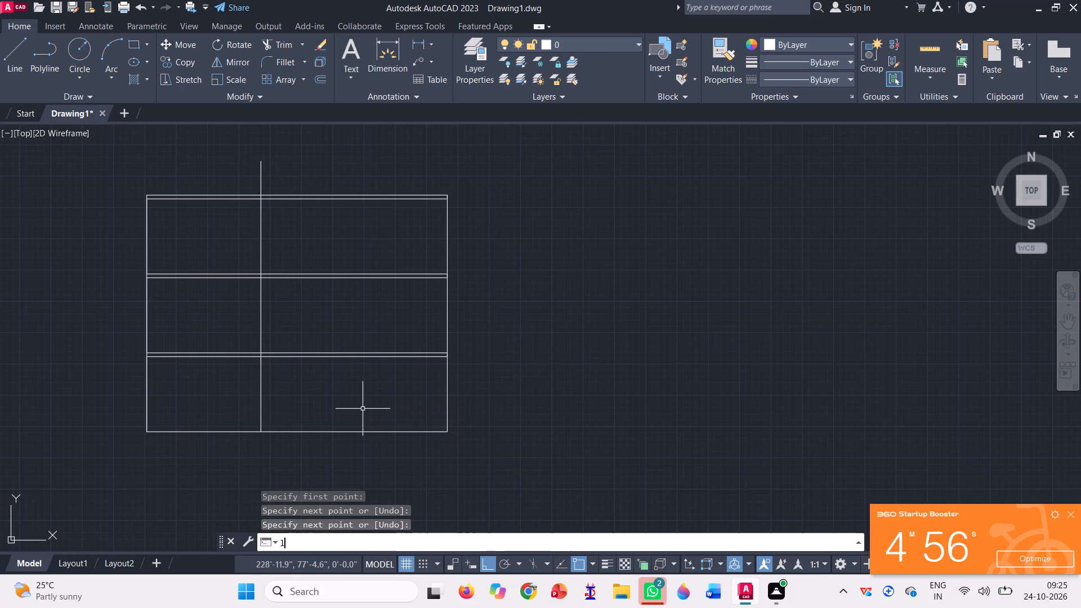
{"action": "key", "text": "Return"}
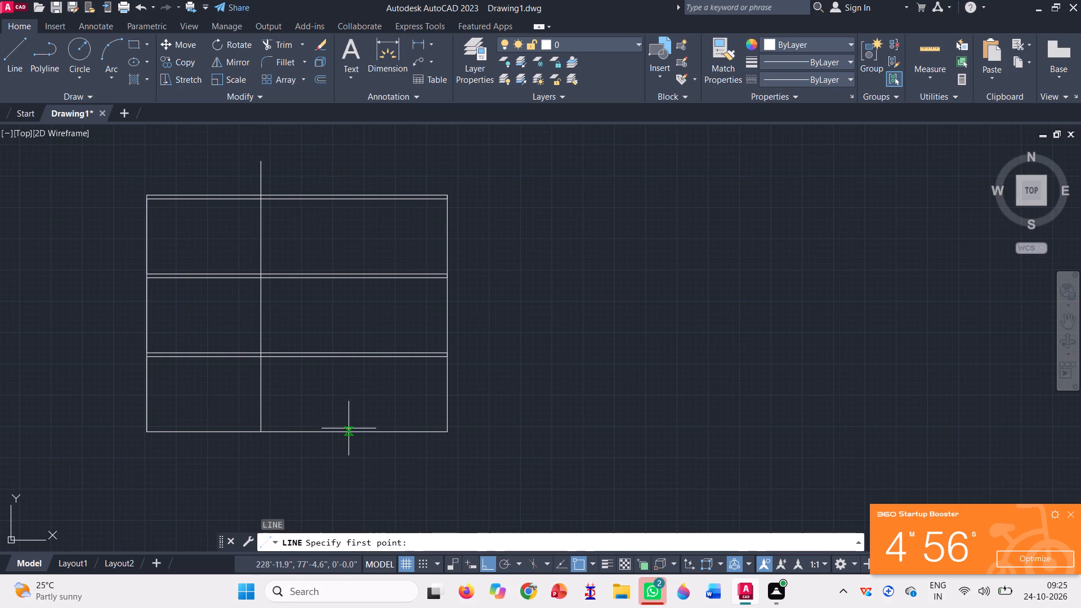
{"action": "left_click", "coordinate": [346, 435]}
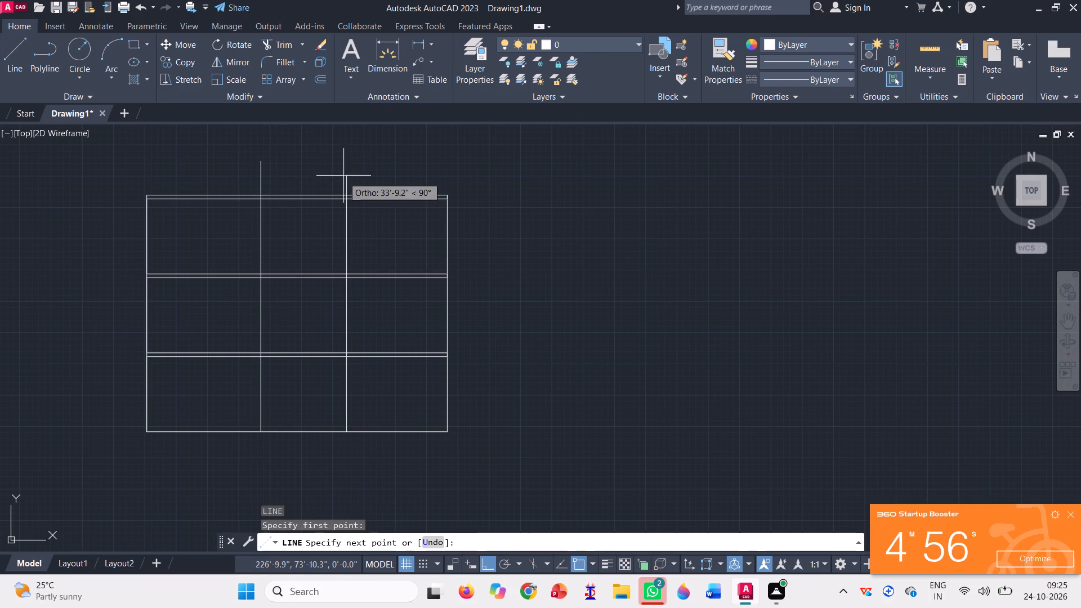
{"action": "left_click", "coordinate": [350, 161]}
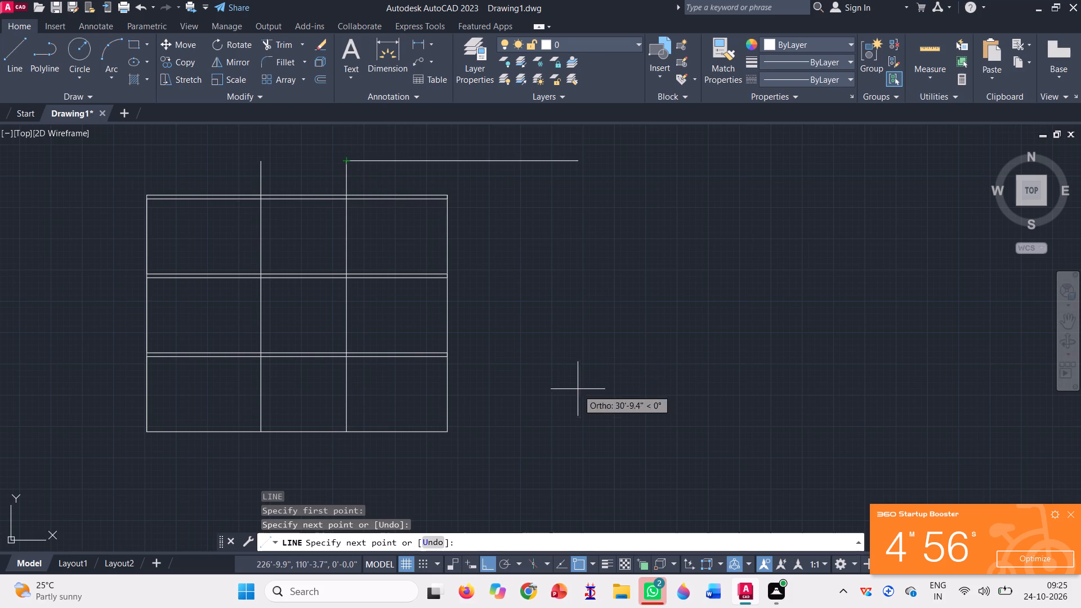
{"action": "key", "text": "space"}
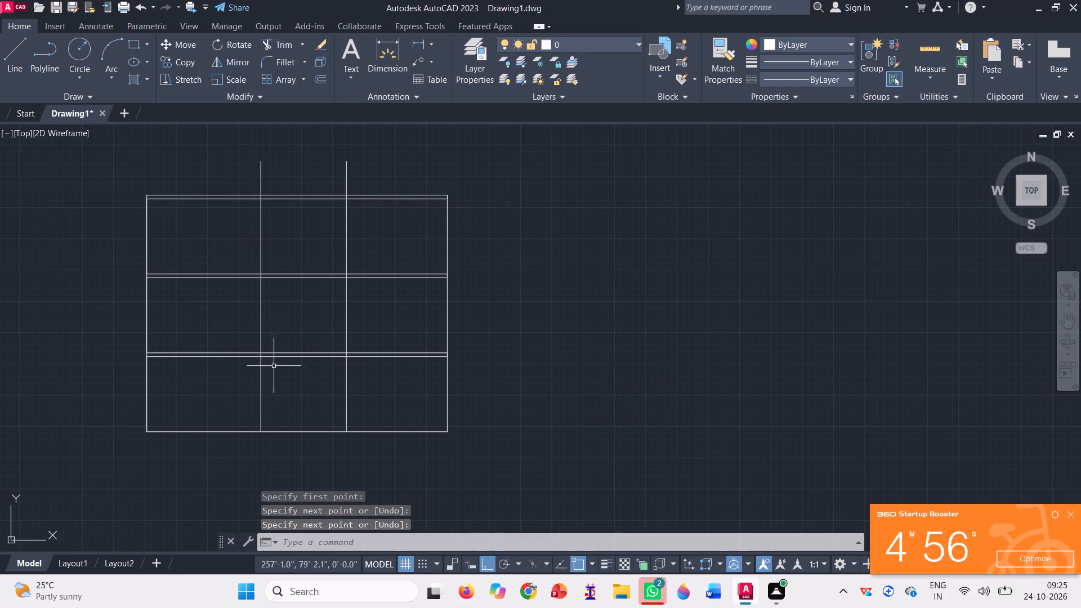
Draw a rectangle about 1' wide from the building's lower-left corner up to the underside of the top floor band.
{"action": "scroll", "coordinate": [172, 444], "scroll_direction": "up", "scroll_amount": 1}
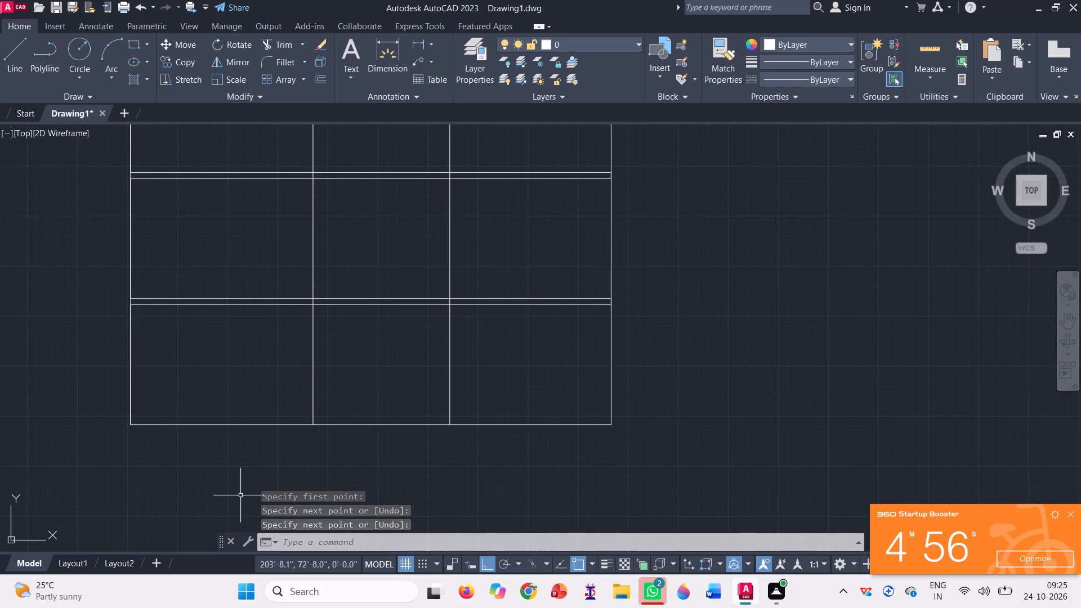
{"action": "scroll", "coordinate": [240, 495], "scroll_direction": "down", "scroll_amount": 1}
{"action": "left_click", "coordinate": [132, 41]}
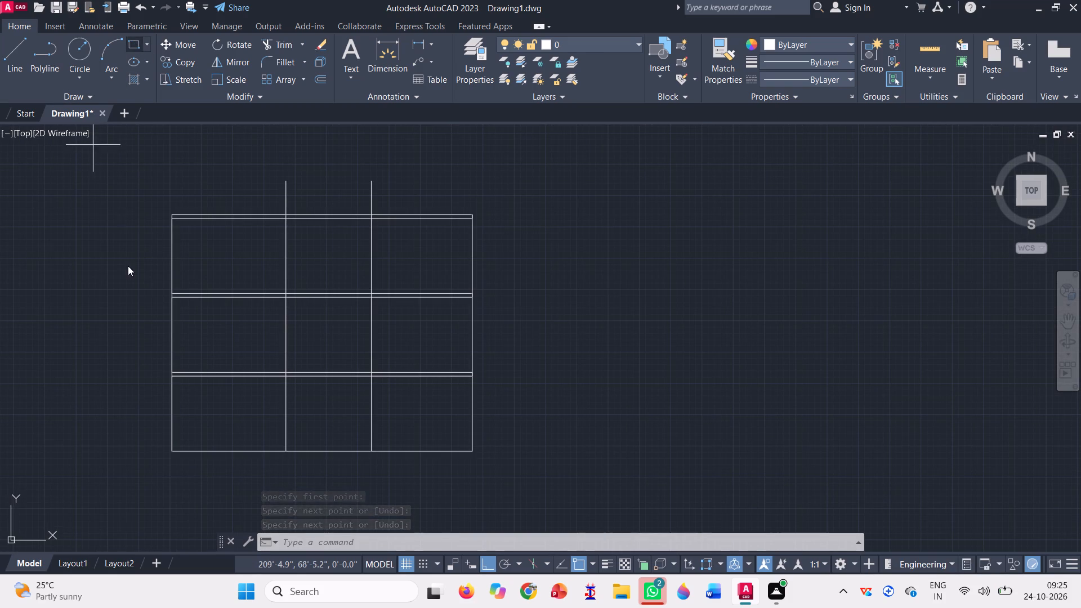
{"action": "left_click", "coordinate": [172, 453]}
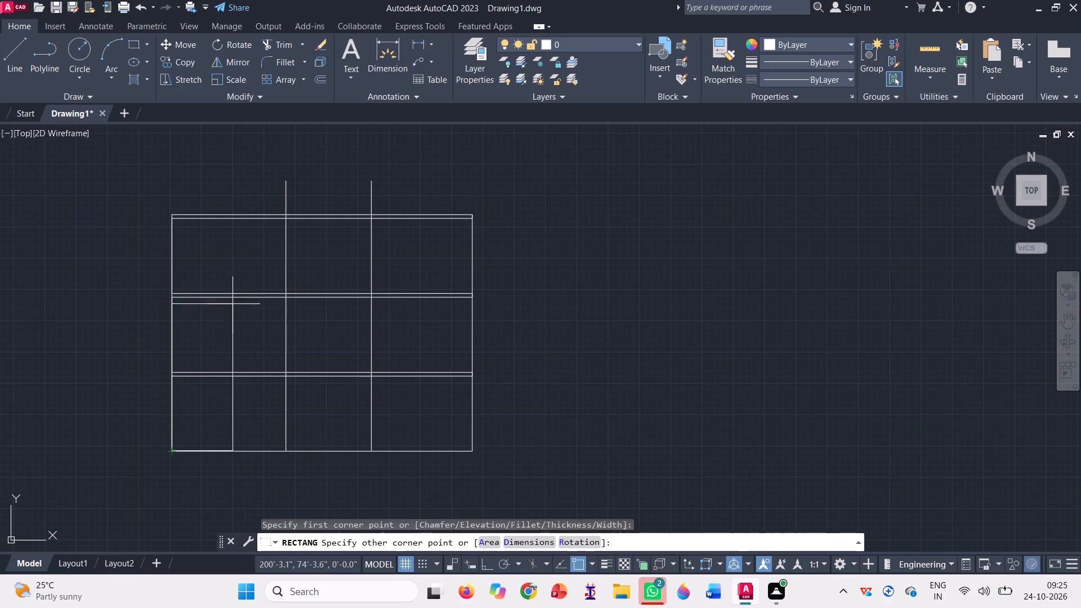
{"action": "scroll", "coordinate": [176, 216], "scroll_direction": "up", "scroll_amount": 2}
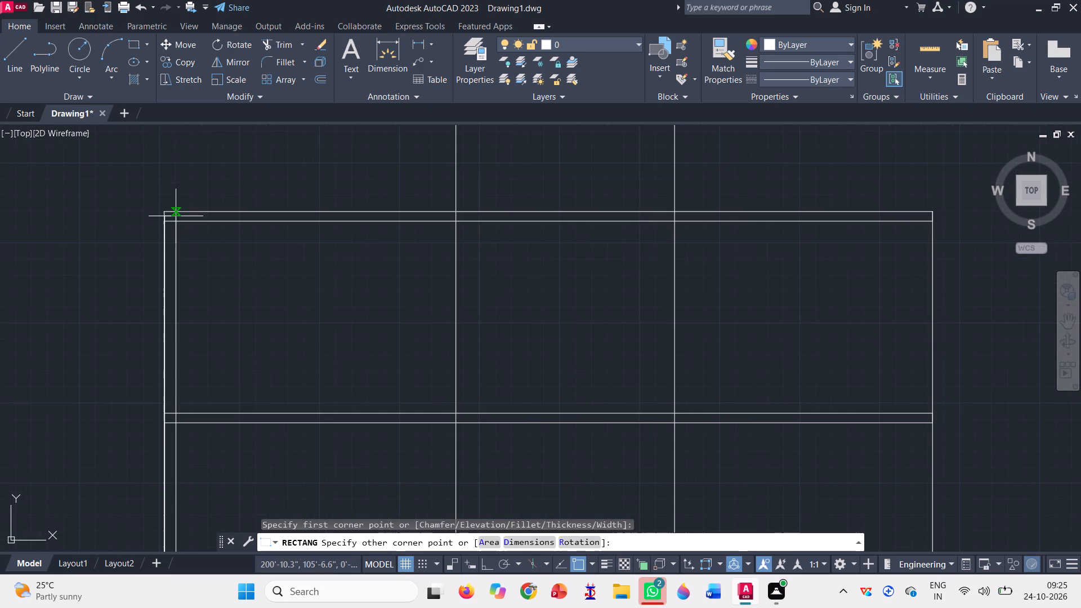
{"action": "left_click", "coordinate": [183, 221]}
Copy the narrow left-edge column rectangle from its lower-right corner to the foot of the first interior vertical line.
{"action": "scroll", "coordinate": [211, 204], "scroll_direction": "down", "scroll_amount": 1}
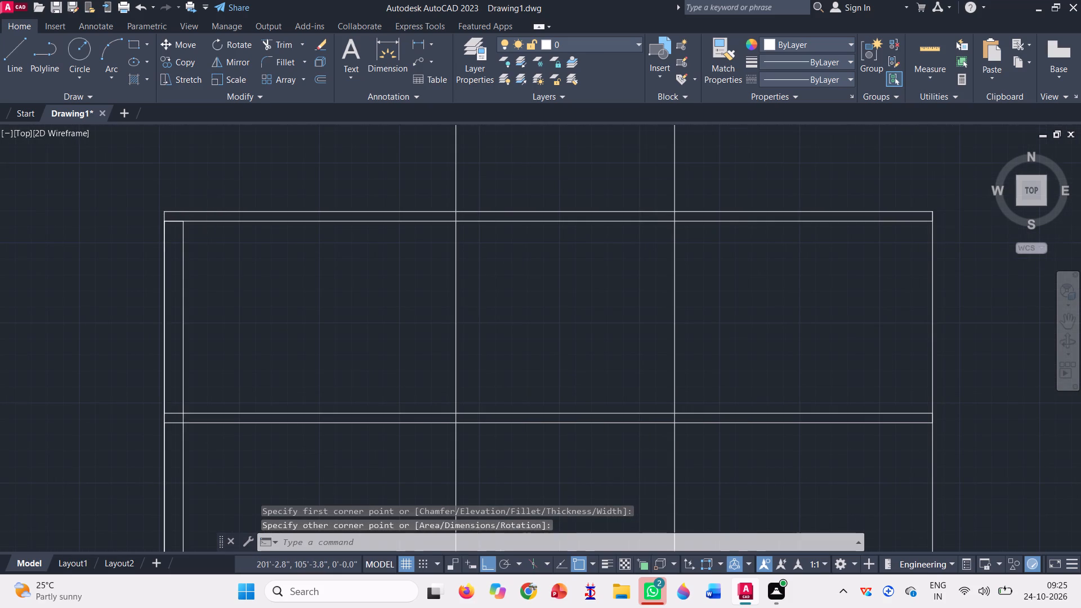
{"action": "scroll", "coordinate": [211, 204], "scroll_direction": "down", "scroll_amount": 1}
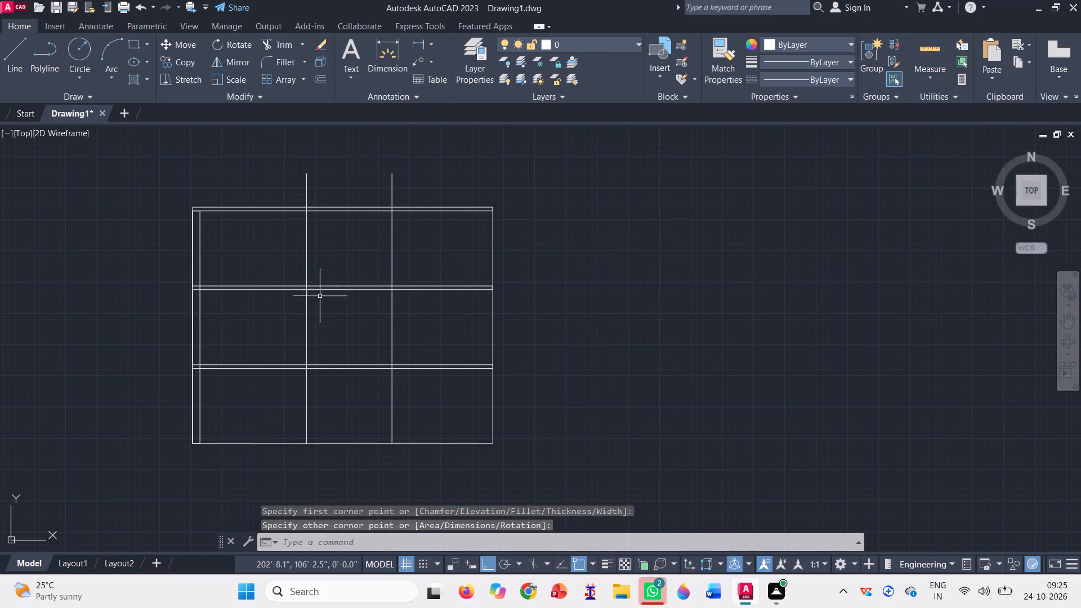
{"action": "key", "text": "space"}
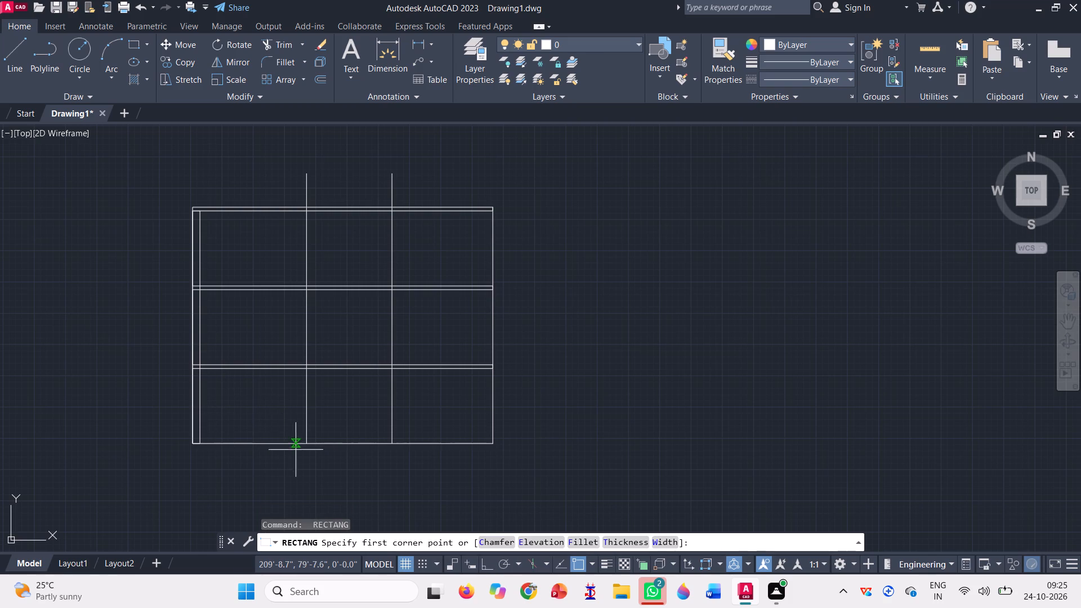
{"action": "left_click", "coordinate": [194, 62]}
{"action": "left_click", "coordinate": [199, 260]}
{"action": "key", "text": "space"}
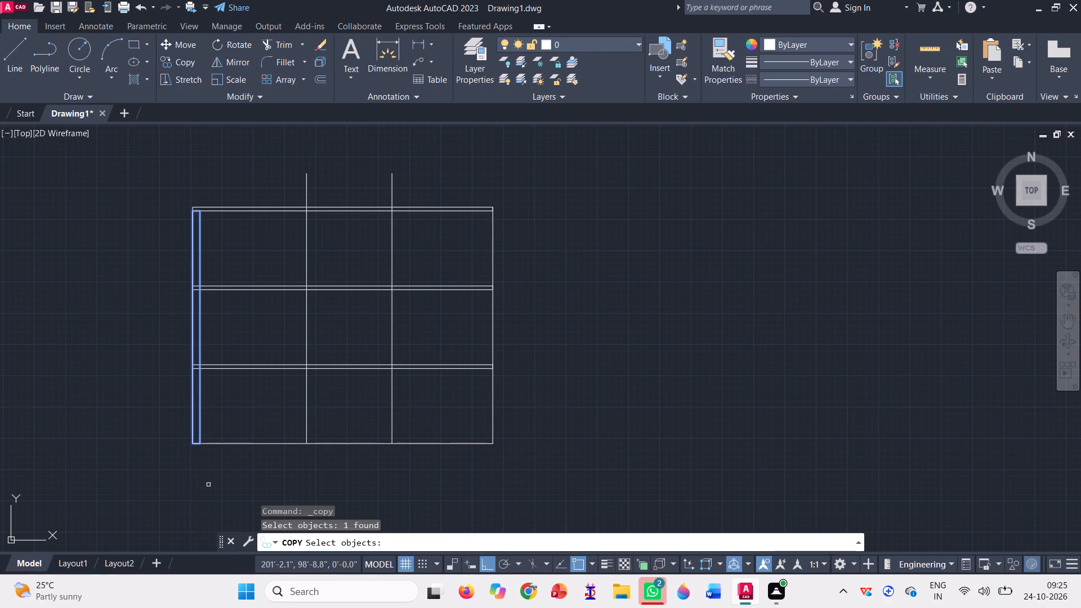
{"action": "scroll", "coordinate": [204, 457], "scroll_direction": "up", "scroll_amount": 3}
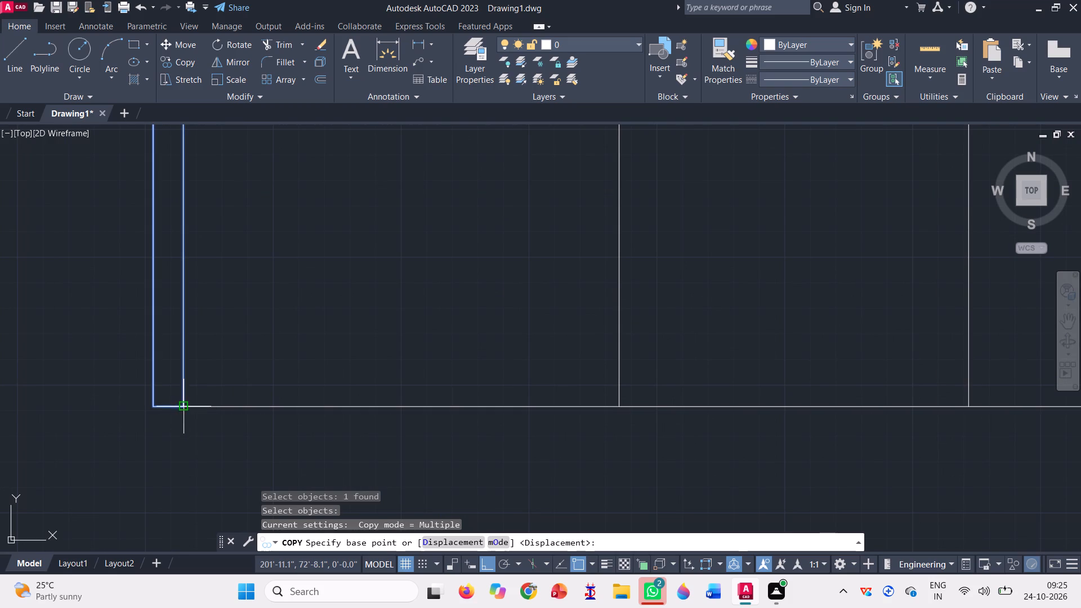
{"action": "left_click", "coordinate": [184, 402]}
{"action": "scroll", "coordinate": [197, 412], "scroll_direction": "down", "scroll_amount": 1}
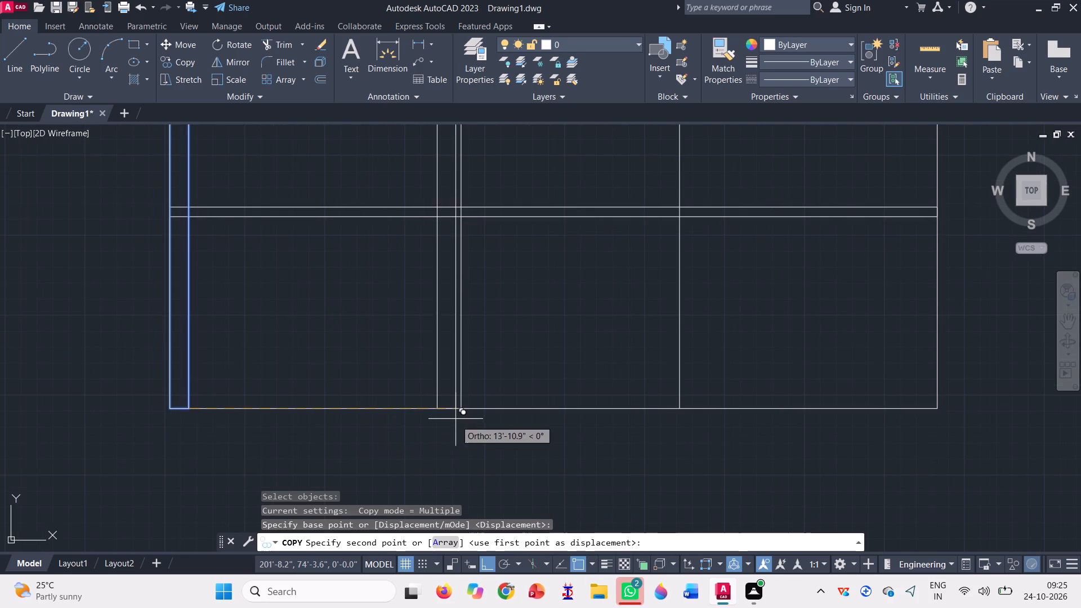
{"action": "left_click", "coordinate": [461, 409]}
{"action": "scroll", "coordinate": [407, 419], "scroll_direction": "down", "scroll_amount": 2}
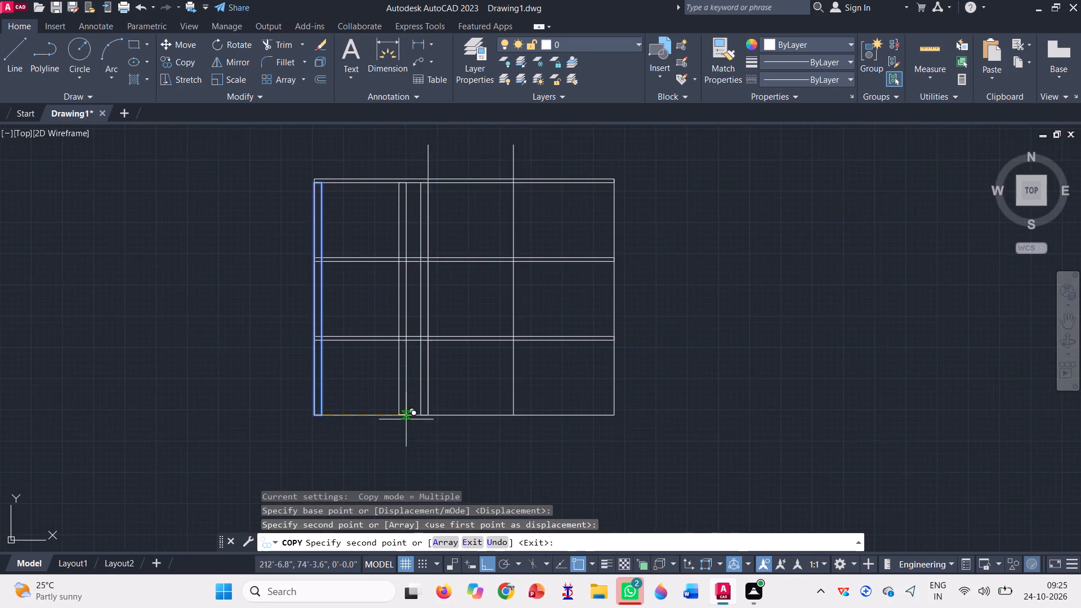
{"action": "scroll", "coordinate": [406, 419], "scroll_direction": "down", "scroll_amount": 1}
{"action": "key", "text": "space"}
Trim away the top edge and left side of the copied column beside the first interior line.
{"action": "left_click", "coordinate": [289, 44]}
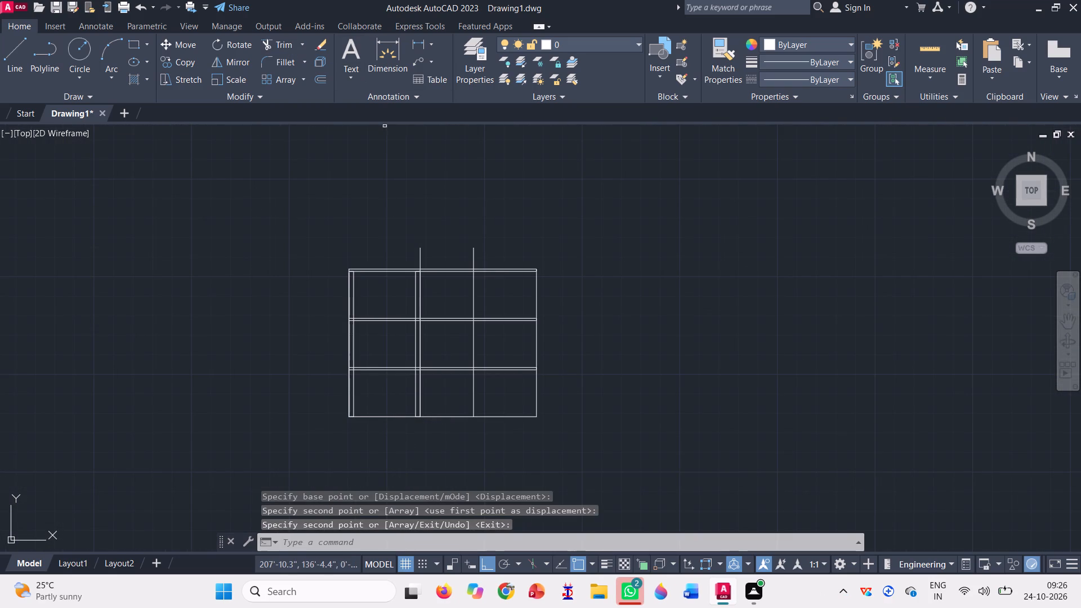
{"action": "scroll", "coordinate": [414, 273], "scroll_direction": "up", "scroll_amount": 6}
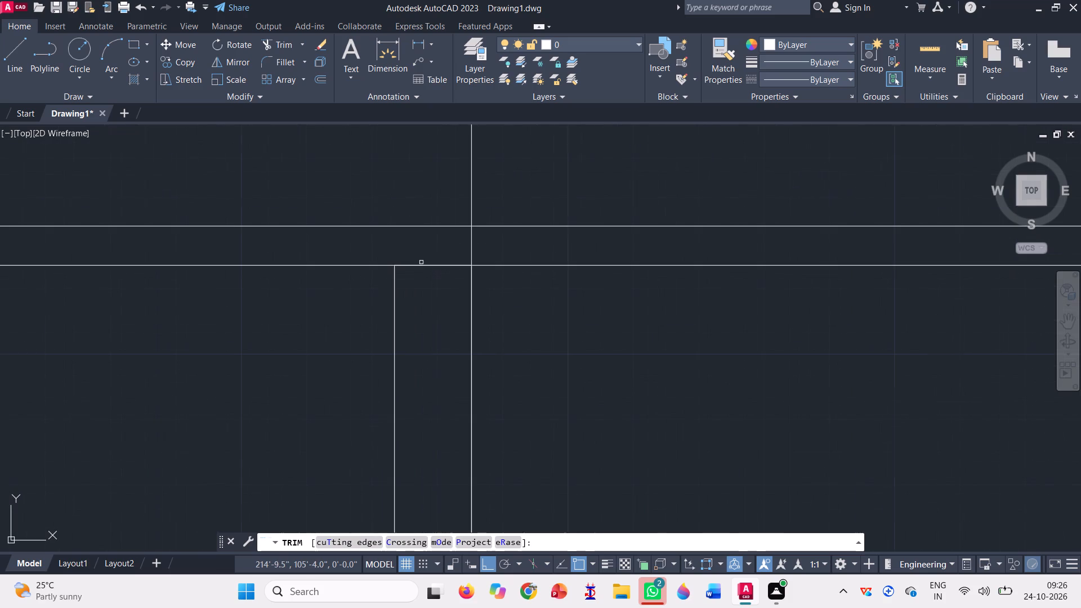
{"action": "left_click", "coordinate": [425, 265]}
{"action": "left_click", "coordinate": [394, 307]}
{"action": "scroll", "coordinate": [408, 308], "scroll_direction": "down", "scroll_amount": 1}
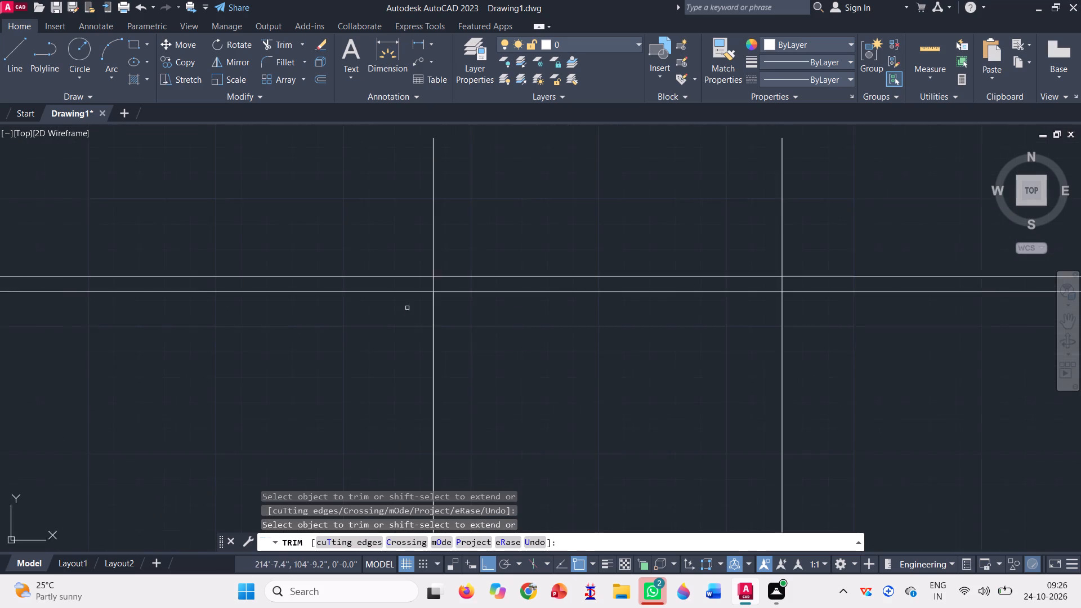
{"action": "scroll", "coordinate": [404, 303], "scroll_direction": "down", "scroll_amount": 4}
{"action": "scroll", "coordinate": [363, 257], "scroll_direction": "down", "scroll_amount": 2}
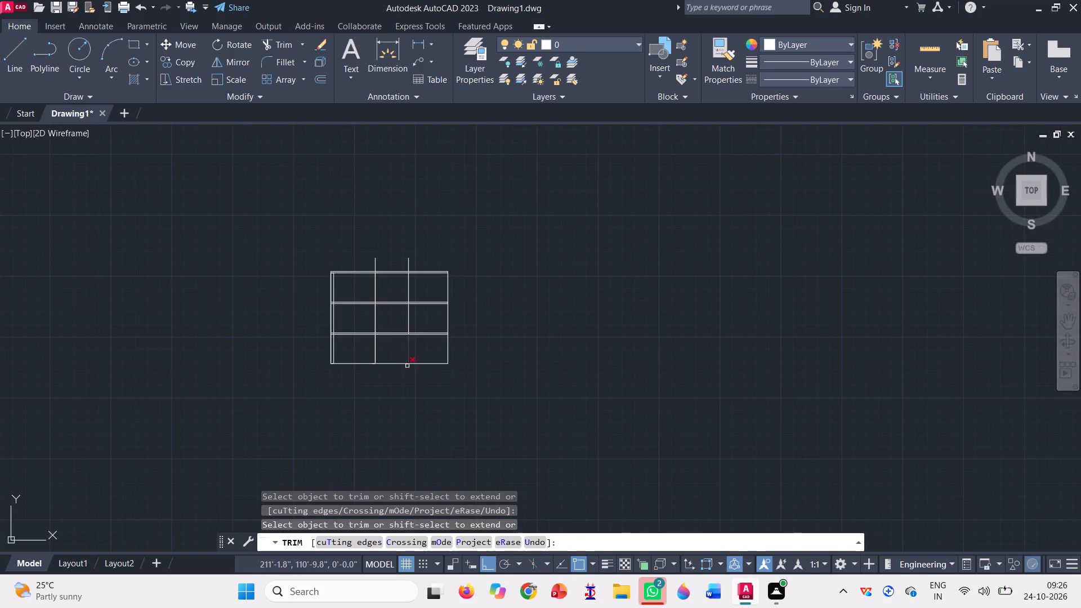
{"action": "key", "text": "l"}
{"action": "key", "text": "Return"}
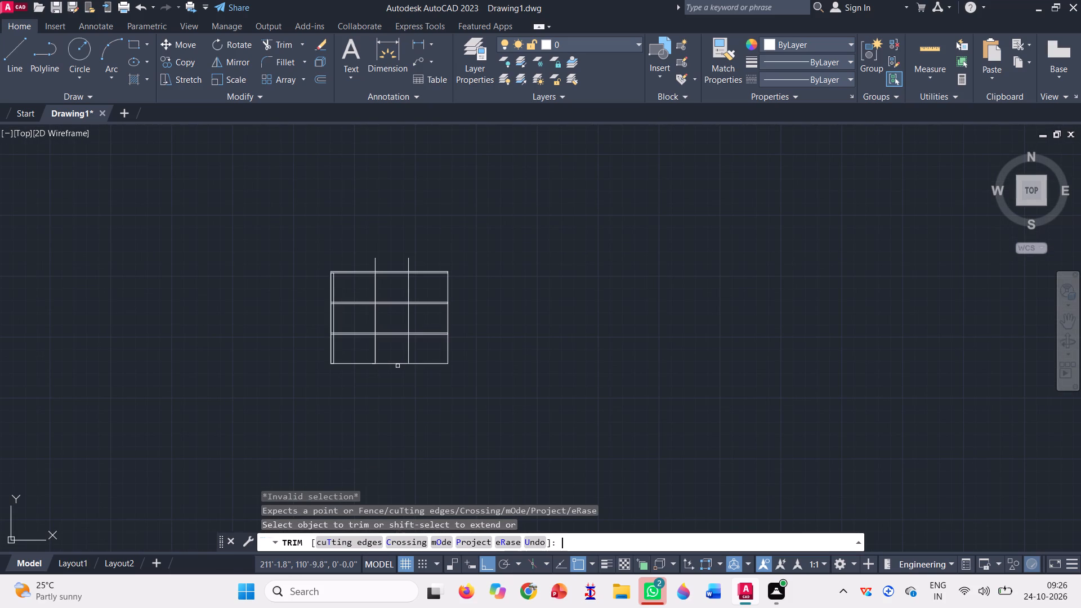
{"action": "key", "text": "Escape"}
Draw a vertical line from the copied column's lower-left corner up to the underside of the first floor band.
{"action": "key", "text": "l"}
{"action": "key", "text": "Return"}
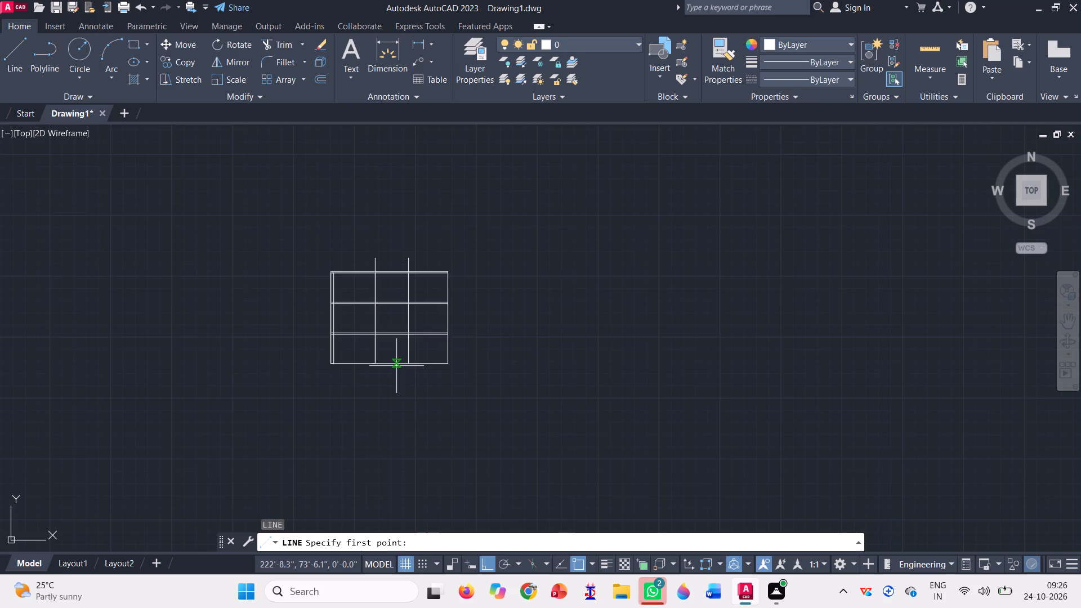
{"action": "scroll", "coordinate": [374, 359], "scroll_direction": "up", "scroll_amount": 4}
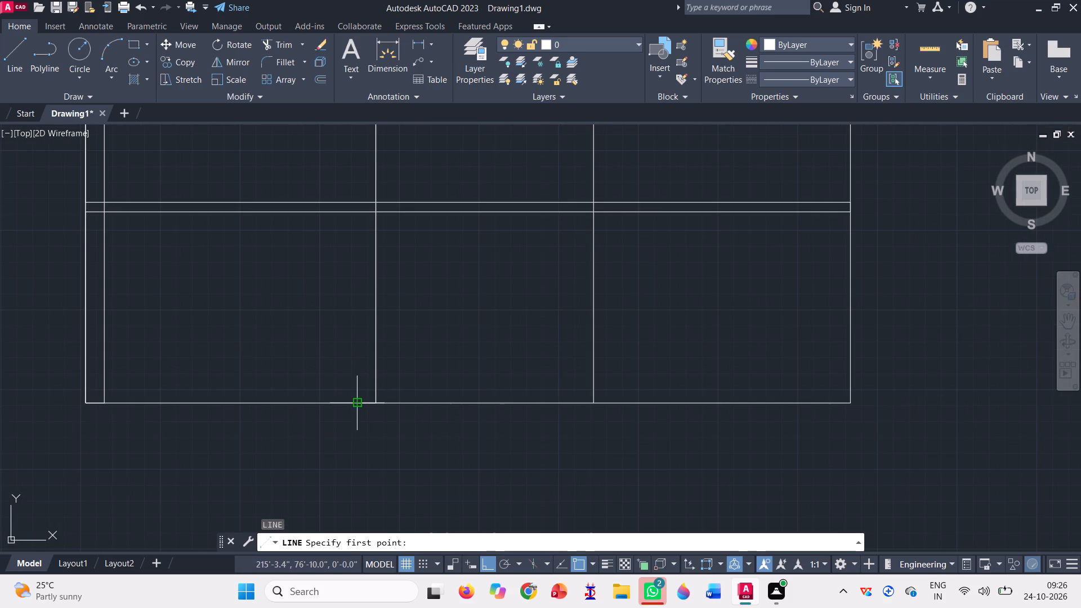
{"action": "left_click", "coordinate": [356, 405]}
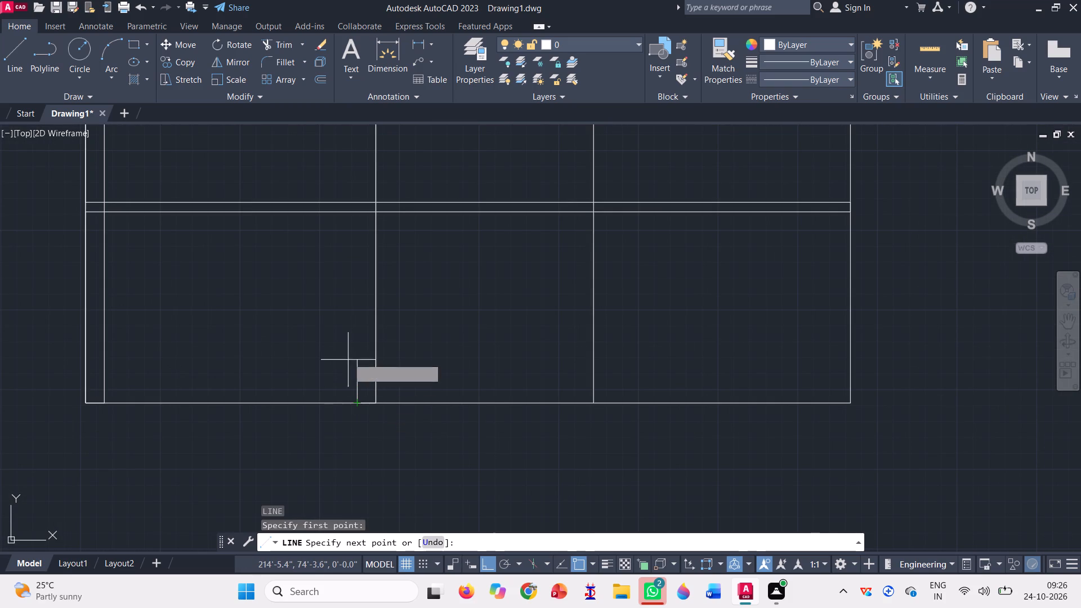
{"action": "left_click", "coordinate": [353, 210]}
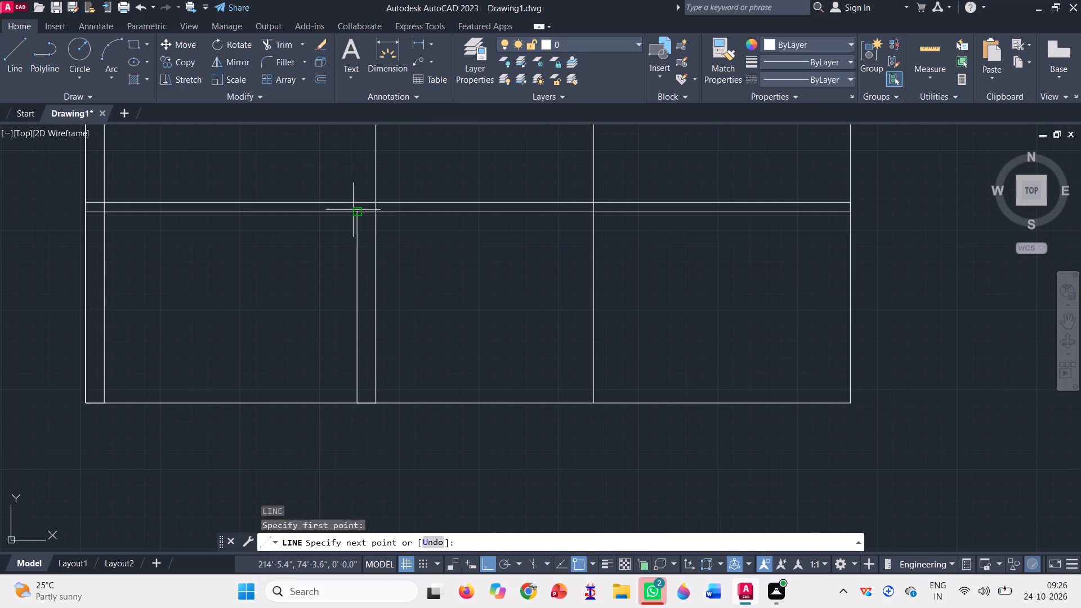
{"action": "key", "text": "space"}
{"action": "scroll", "coordinate": [392, 406], "scroll_direction": "down", "scroll_amount": 1}
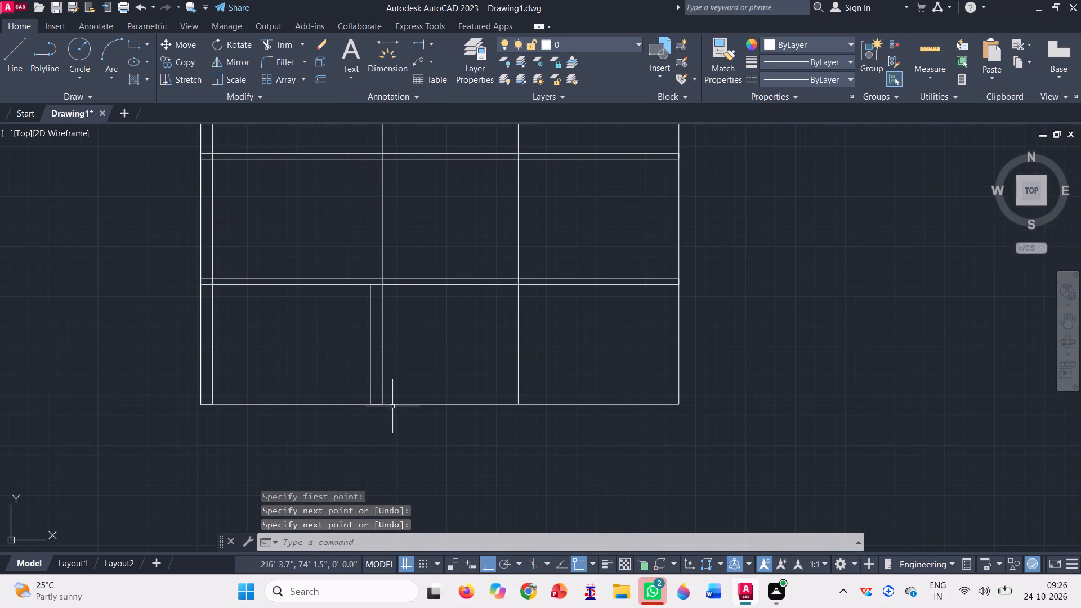
{"action": "scroll", "coordinate": [394, 406], "scroll_direction": "down", "scroll_amount": 1}
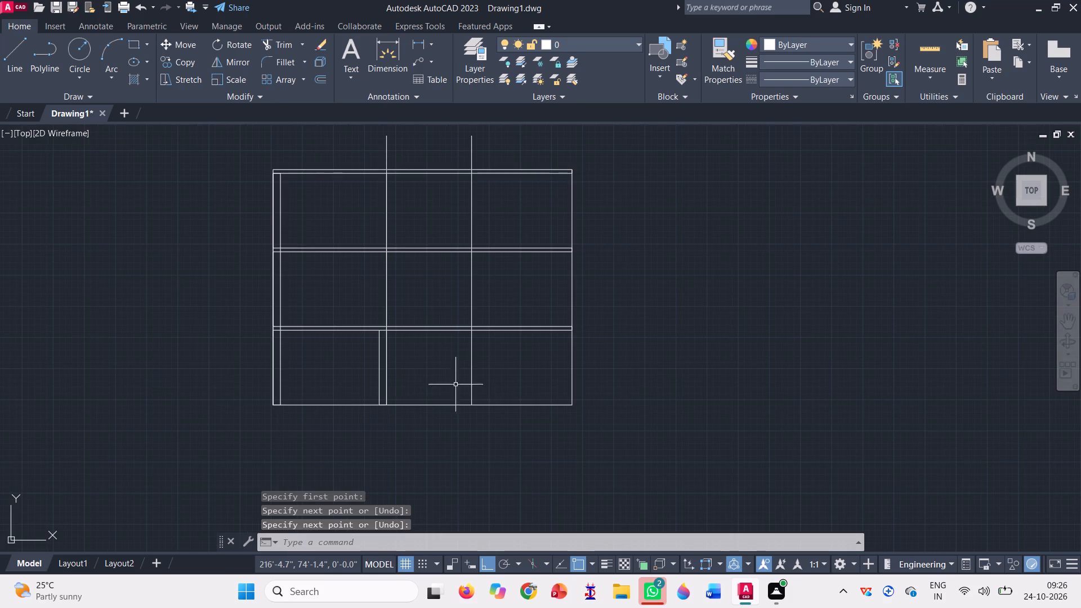
Draw a rectangle between the two interior lines, from the base line up to the top edge of the first floor band.
{"action": "left_click", "coordinate": [133, 45]}
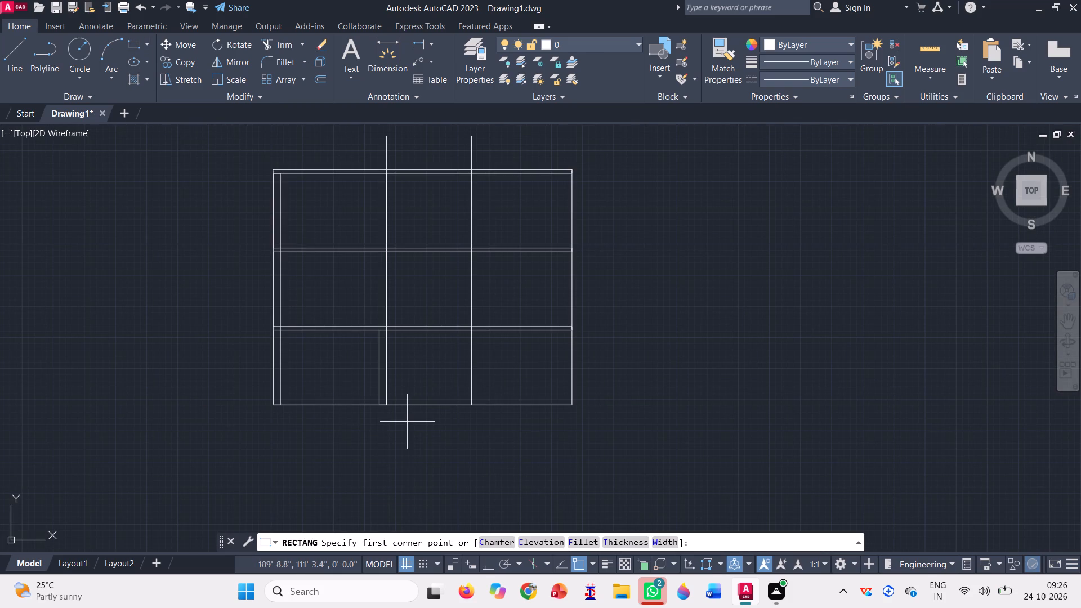
{"action": "scroll", "coordinate": [459, 385], "scroll_direction": "up", "scroll_amount": 2}
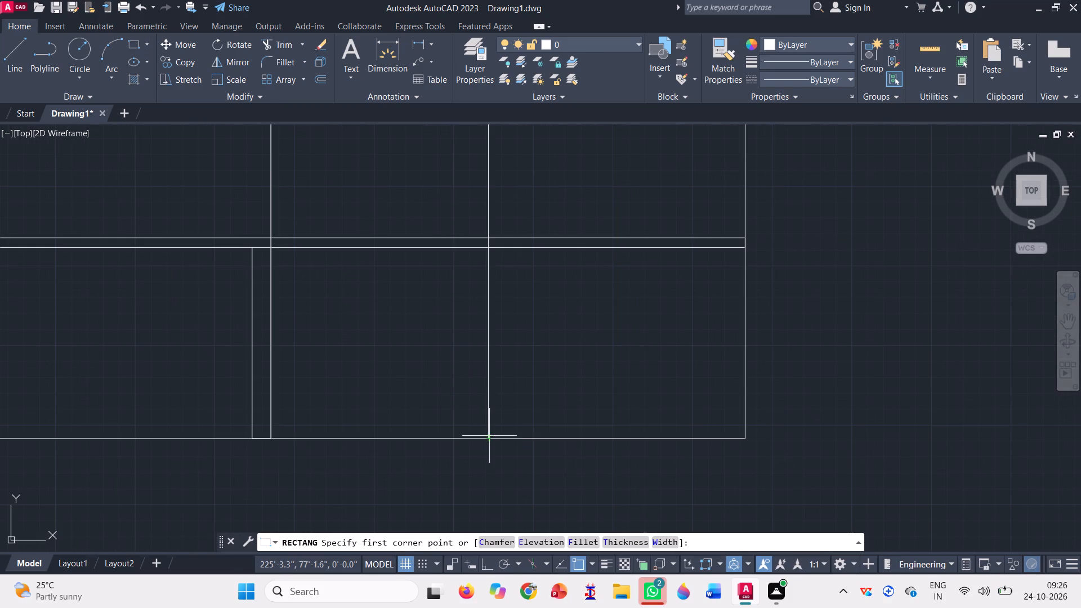
{"action": "left_click", "coordinate": [489, 438]}
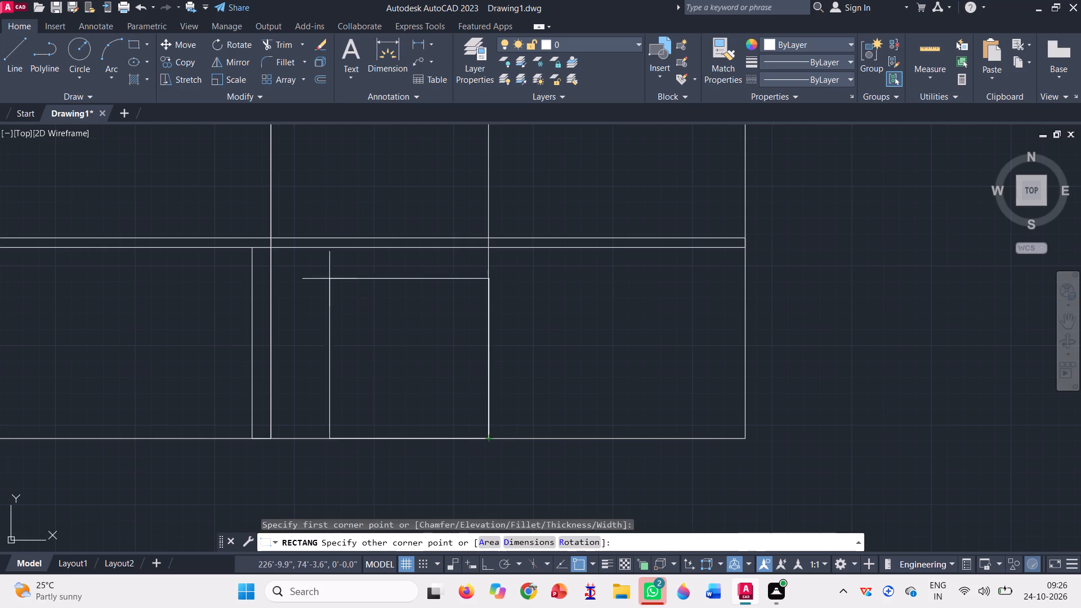
{"action": "left_click", "coordinate": [270, 236]}
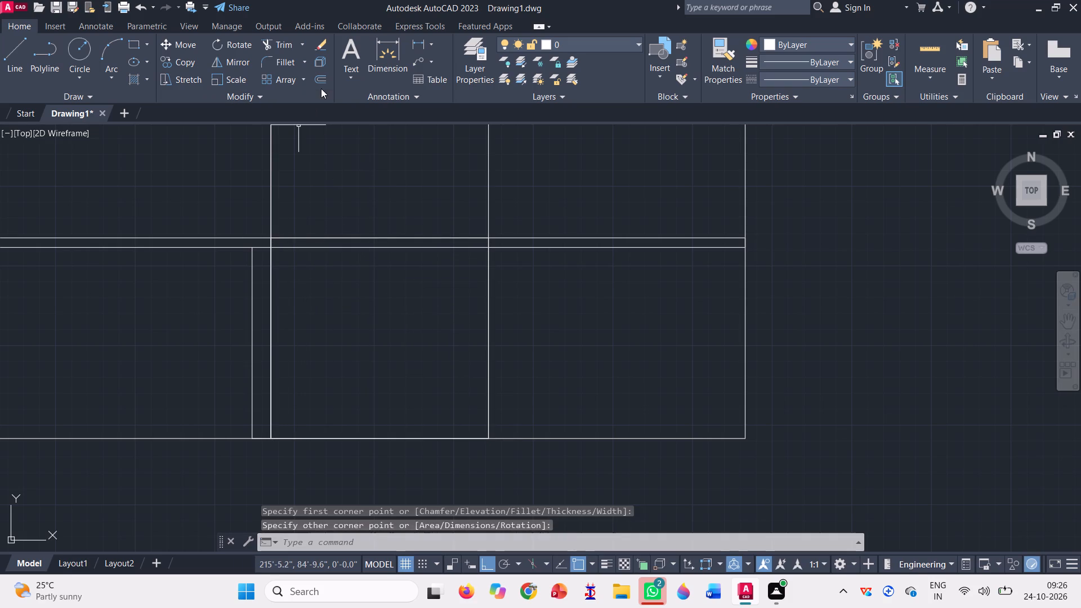
Offset the ground-storey rectangle inward three times in succession, each by 0'2".
{"action": "left_click", "coordinate": [324, 79]}
{"action": "type", "text": "0'2\""}
{"action": "key", "text": "Return"}
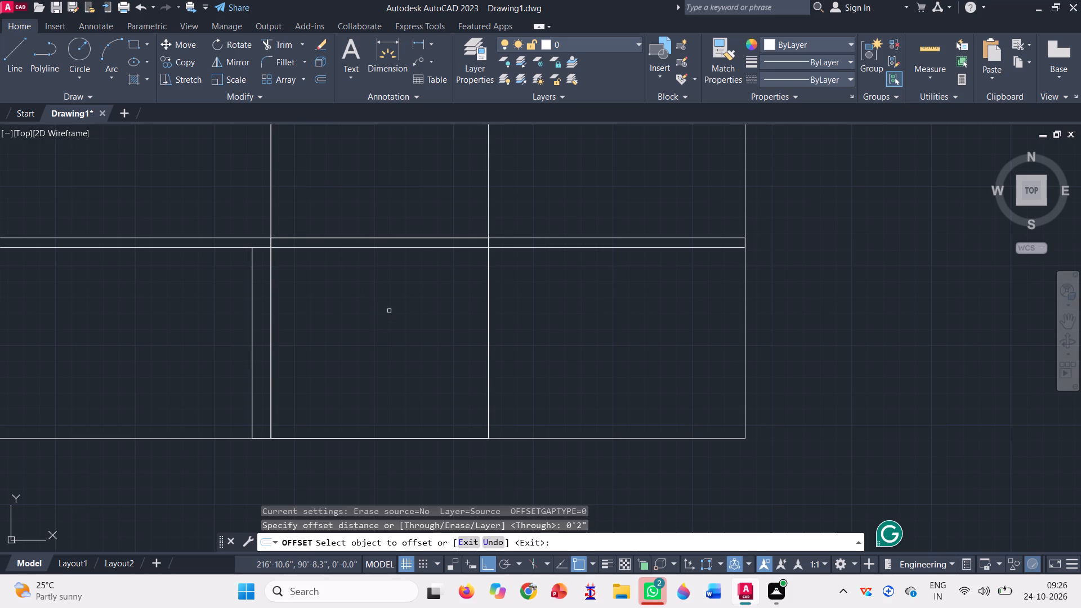
{"action": "left_click", "coordinate": [271, 278]}
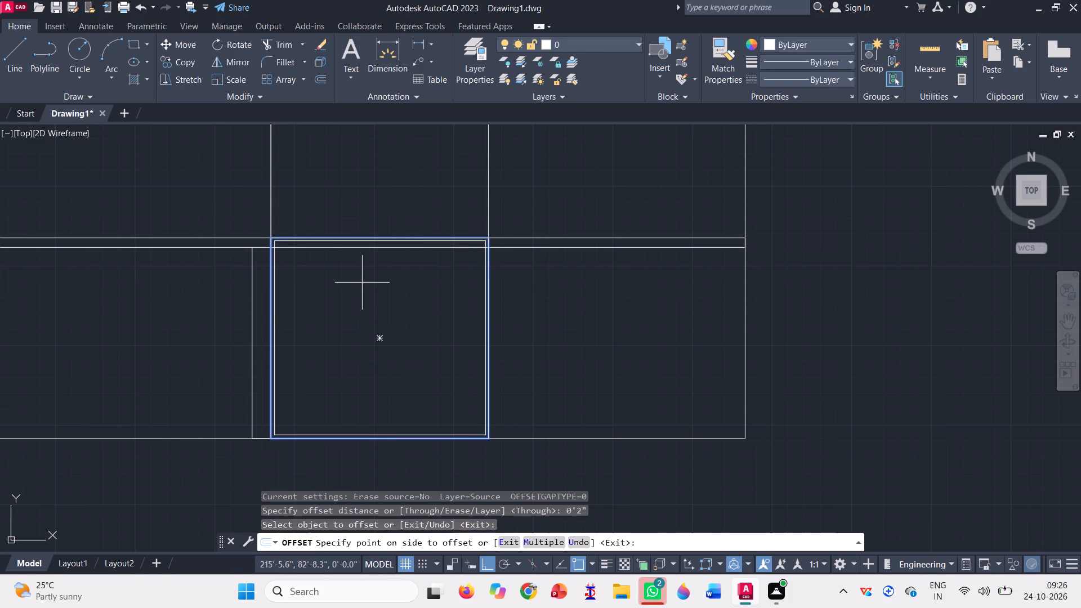
{"action": "left_click", "coordinate": [362, 283]}
{"action": "scroll", "coordinate": [268, 278], "scroll_direction": "up", "scroll_amount": 4}
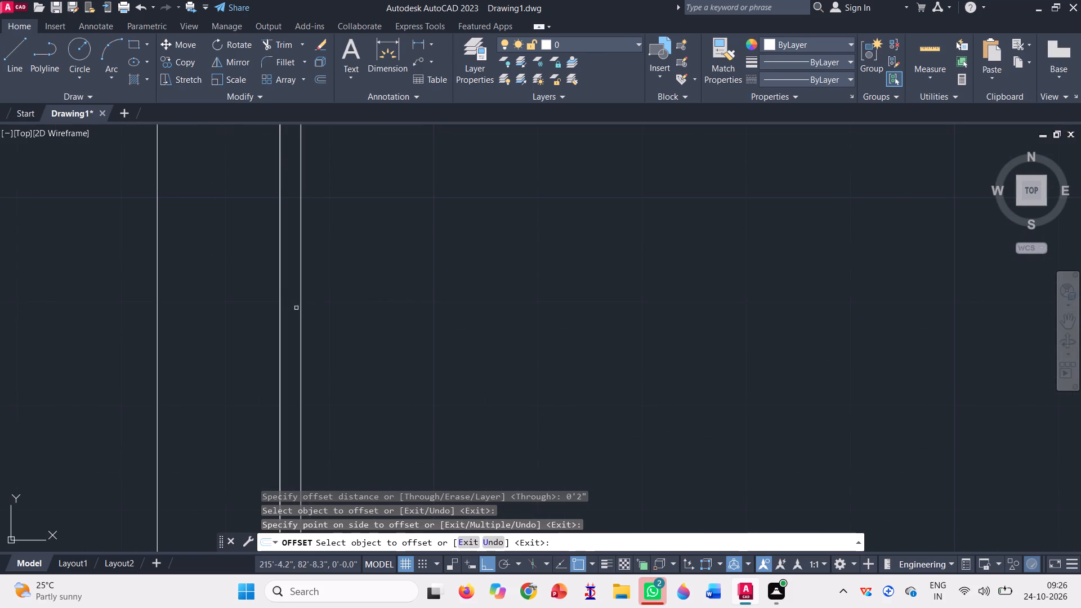
{"action": "left_click", "coordinate": [302, 311]}
{"action": "left_click", "coordinate": [493, 342]}
{"action": "scroll", "coordinate": [397, 342], "scroll_direction": "down", "scroll_amount": 2}
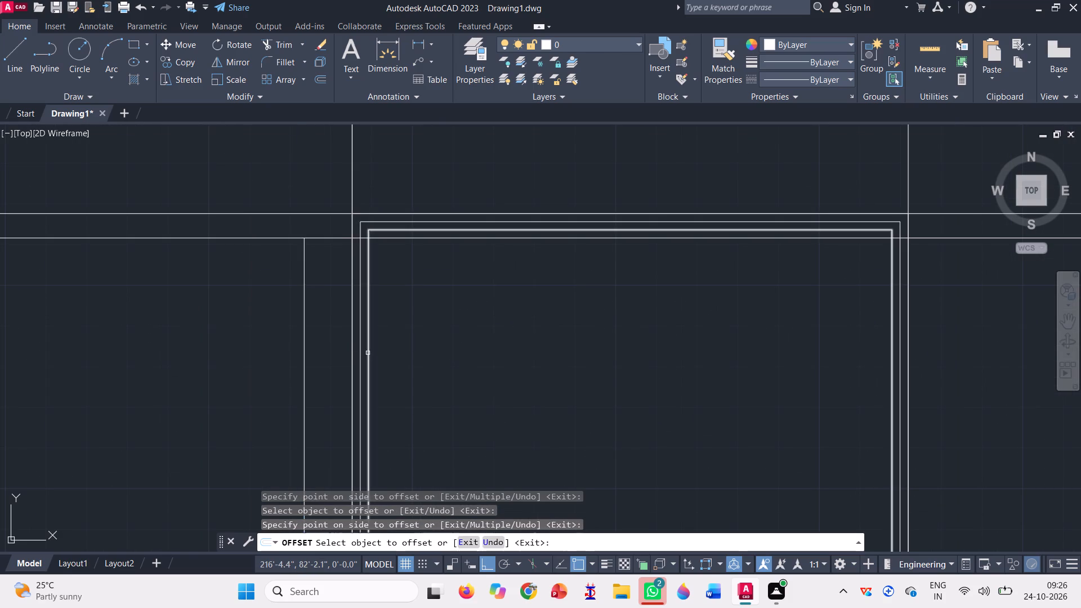
{"action": "left_click", "coordinate": [367, 351]}
{"action": "left_click", "coordinate": [419, 382]}
{"action": "scroll", "coordinate": [337, 301], "scroll_direction": "down", "scroll_amount": 2}
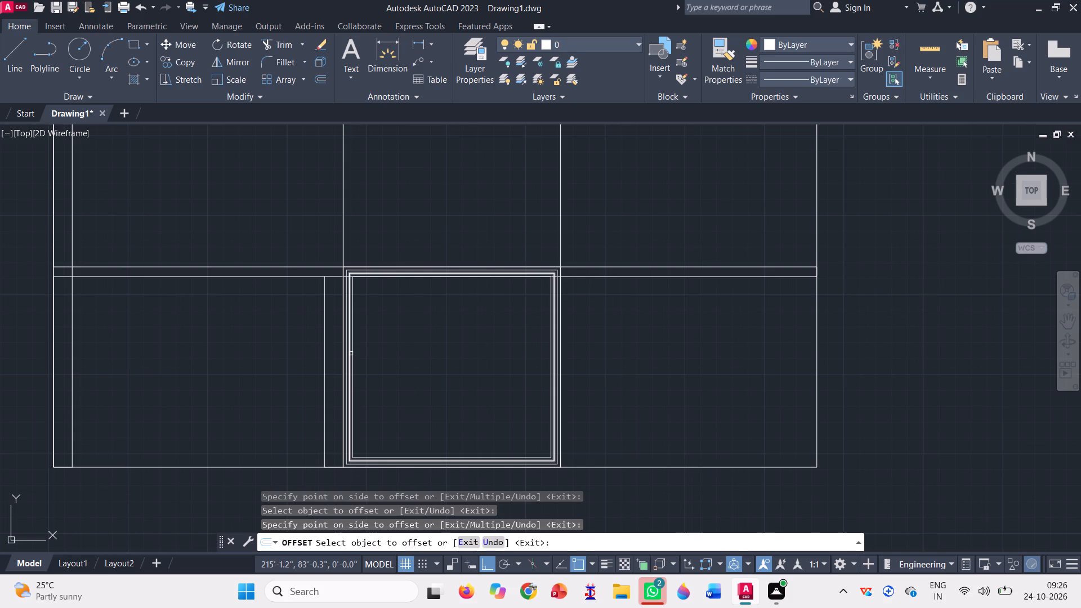
{"action": "scroll", "coordinate": [351, 354], "scroll_direction": "up", "scroll_amount": 1}
{"action": "scroll", "coordinate": [336, 310], "scroll_direction": "down", "scroll_amount": 1}
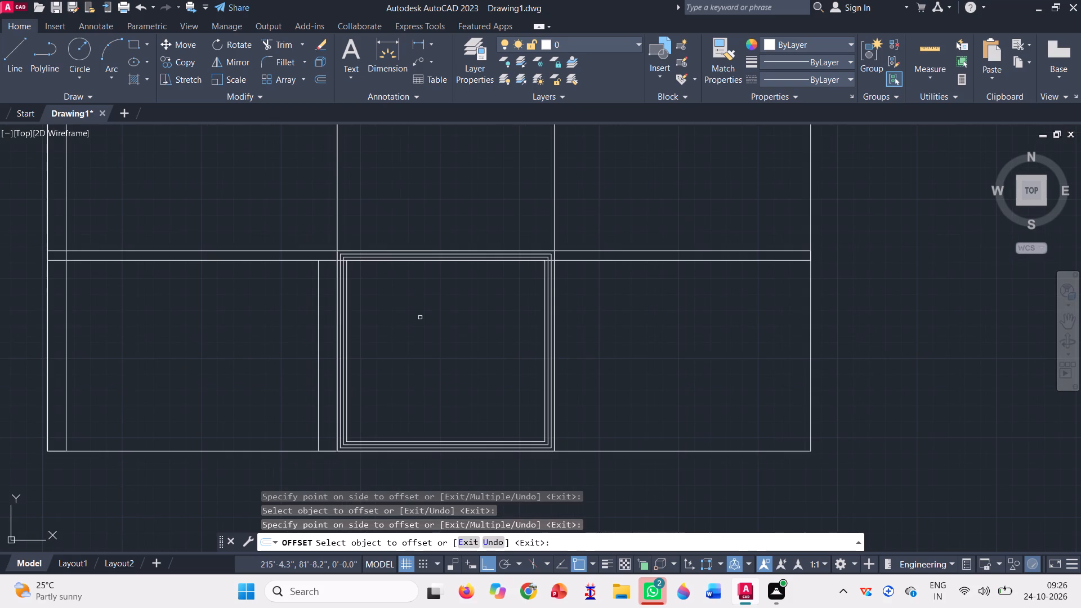
{"action": "key", "text": "Escape"}
Delete the two intermediate offset rectangles, keeping only the outer rectangle and the innermost one.
{"action": "scroll", "coordinate": [383, 260], "scroll_direction": "up", "scroll_amount": 3}
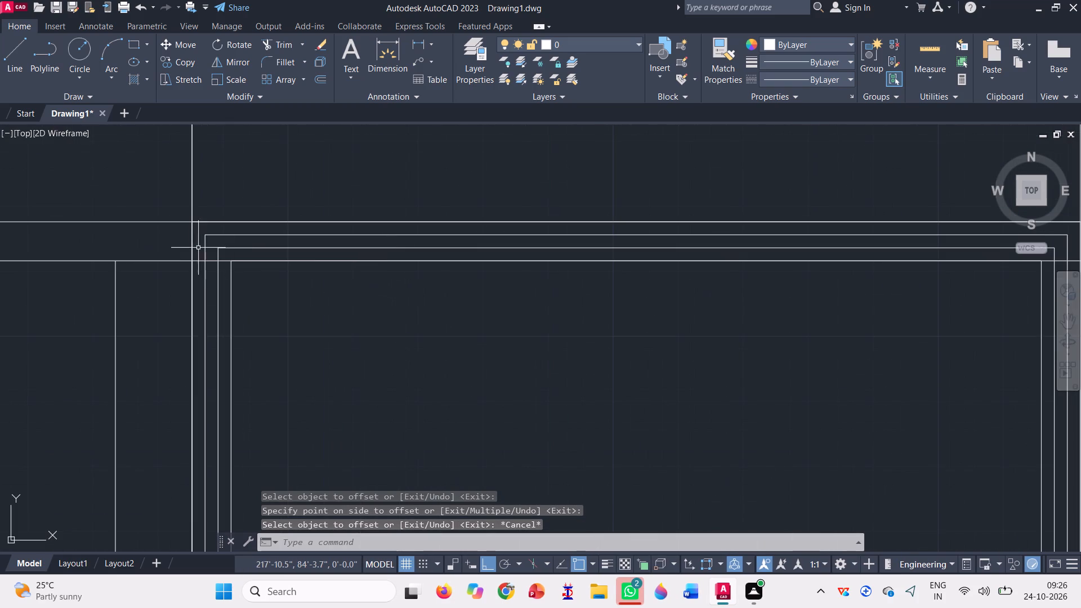
{"action": "scroll", "coordinate": [222, 233], "scroll_direction": "up", "scroll_amount": 3}
{"action": "left_click", "coordinate": [238, 311]}
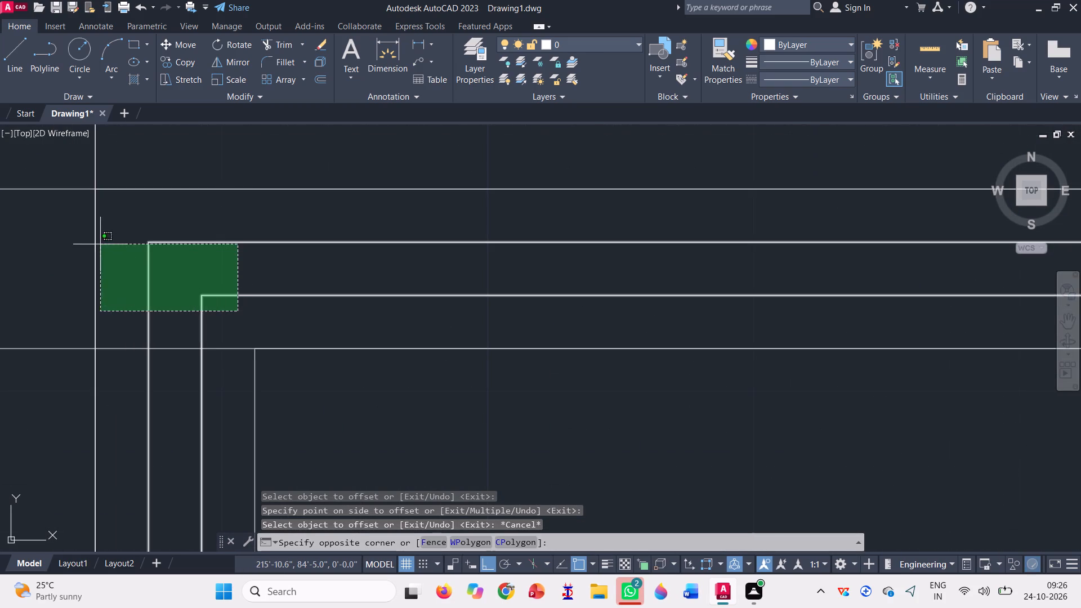
{"action": "left_click", "coordinate": [143, 233]}
{"action": "key", "text": "Delete"}
Trim the base line and the outer rectangle's bottom edge between the two interior vertical lines.
{"action": "scroll", "coordinate": [176, 268], "scroll_direction": "down", "scroll_amount": 4}
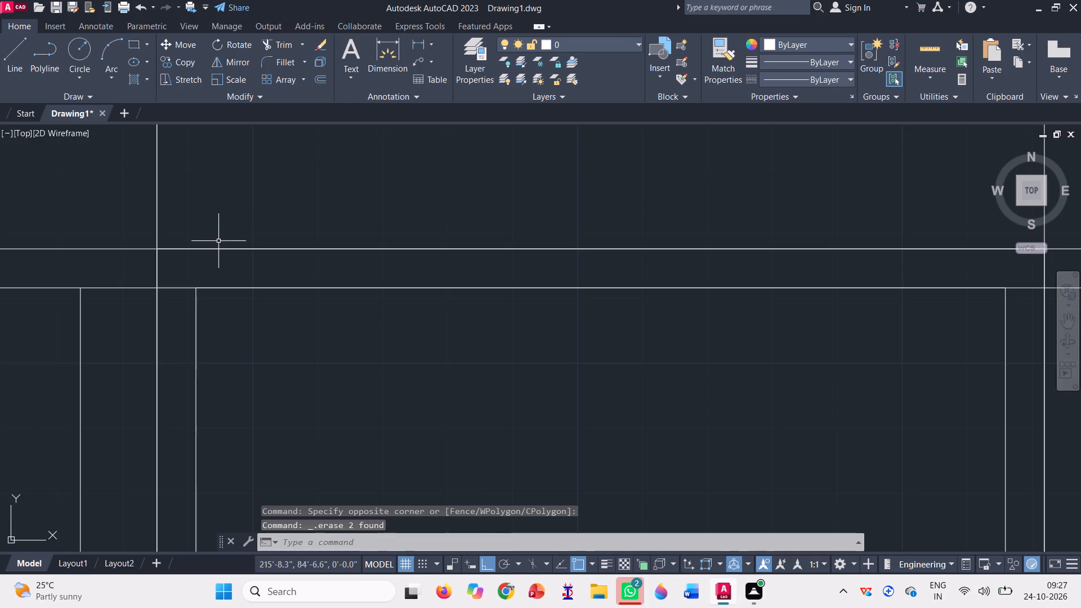
{"action": "scroll", "coordinate": [218, 241], "scroll_direction": "down", "scroll_amount": 1}
{"action": "scroll", "coordinate": [263, 207], "scroll_direction": "down", "scroll_amount": 1}
{"action": "left_click", "coordinate": [278, 41]}
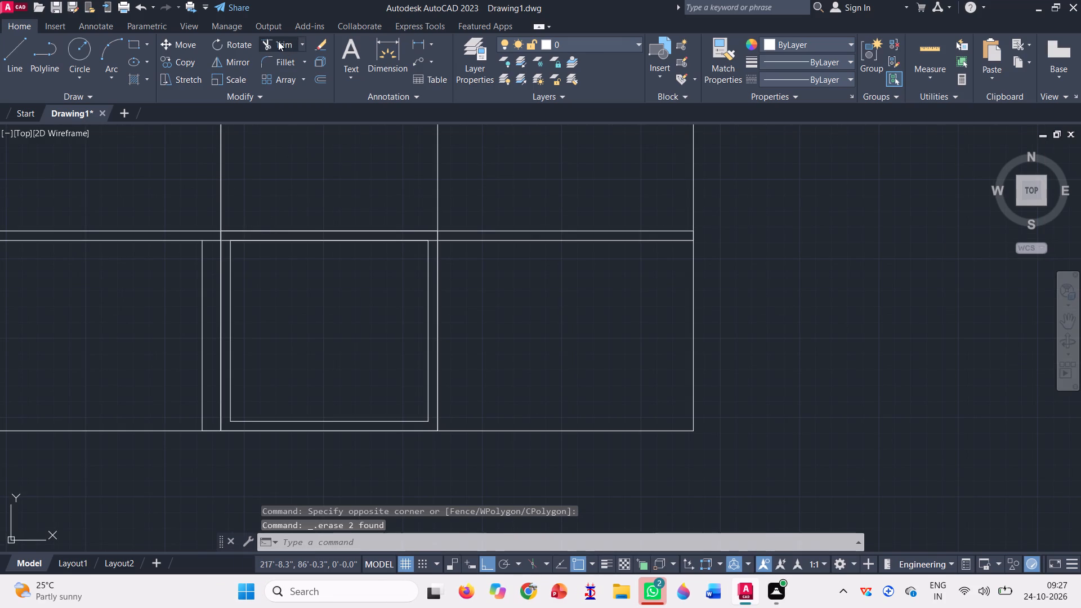
{"action": "scroll", "coordinate": [303, 426], "scroll_direction": "up", "scroll_amount": 3}
{"action": "left_click", "coordinate": [304, 426]}
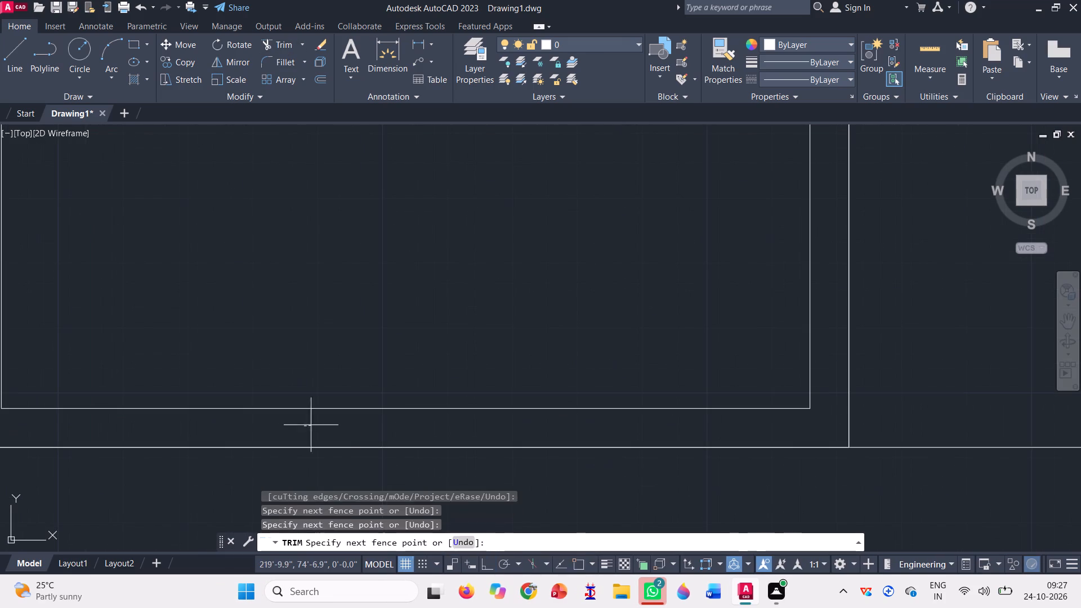
{"action": "left_click", "coordinate": [410, 476]}
{"action": "scroll", "coordinate": [410, 403], "scroll_direction": "down", "scroll_amount": 3}
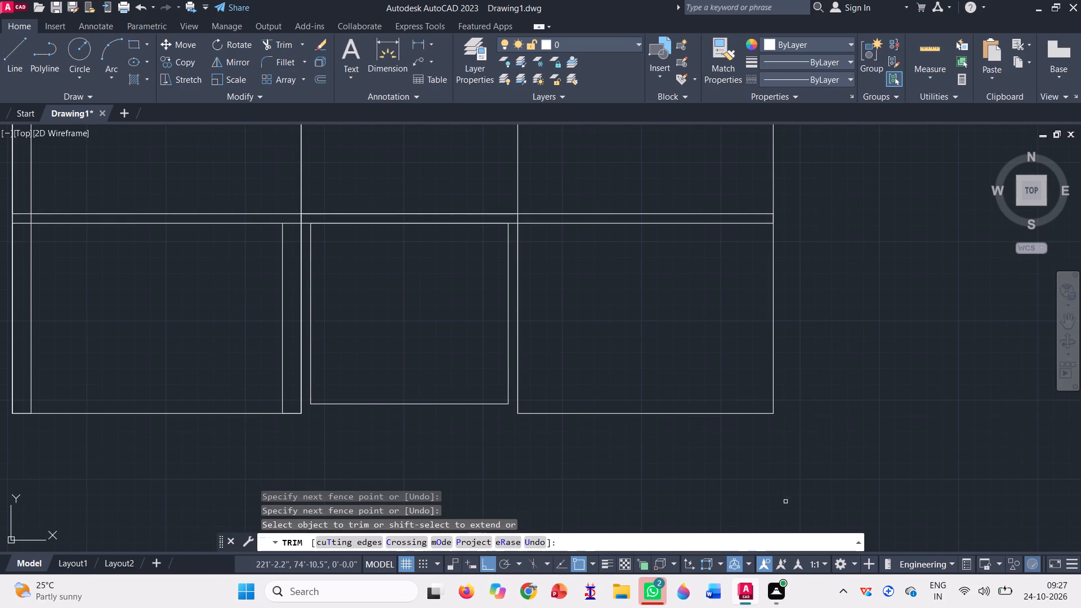
Undo the trim of the base line and the outer rectangle's bottom edge between the two interior lines.
{"action": "key", "text": "ctrl+z"}
Trim away the bottom edge of the inner ground-storey rectangle between the interior lines.
{"action": "scroll", "coordinate": [314, 419], "scroll_direction": "up", "scroll_amount": 2}
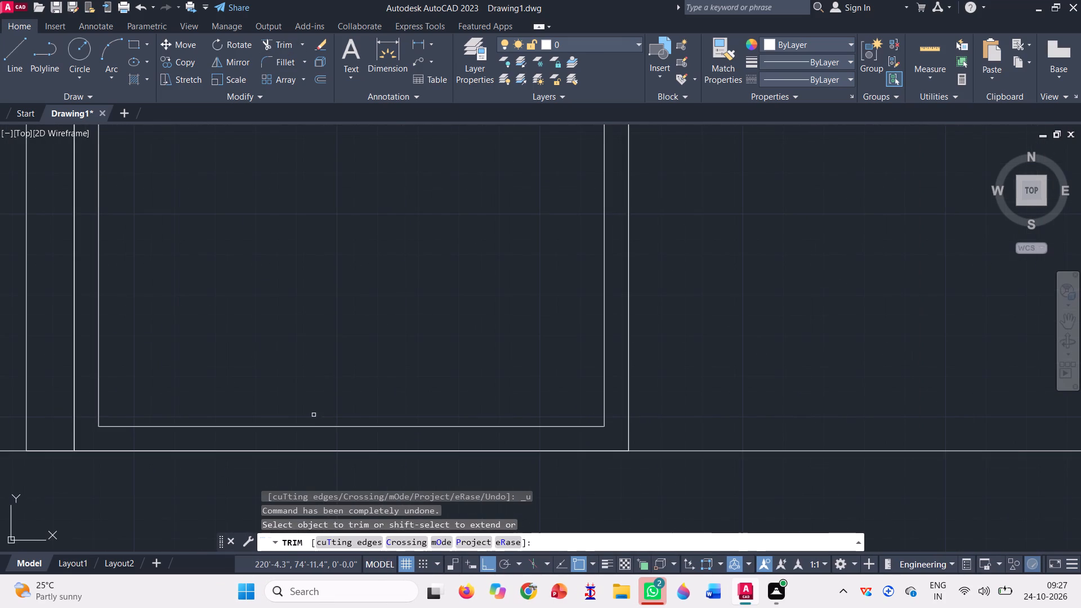
{"action": "left_click", "coordinate": [314, 430]}
{"action": "left_click", "coordinate": [327, 389]}
{"action": "key", "text": "Escape"}
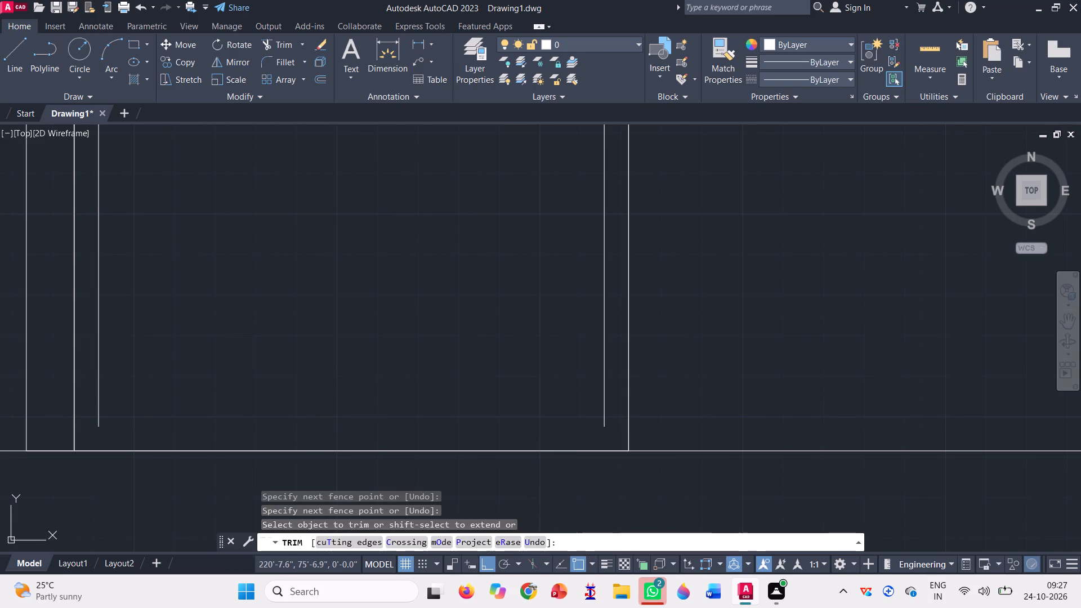
Extend both vertical sides of the inner ground-storey frame down to the base line.
{"action": "left_click", "coordinate": [304, 41]}
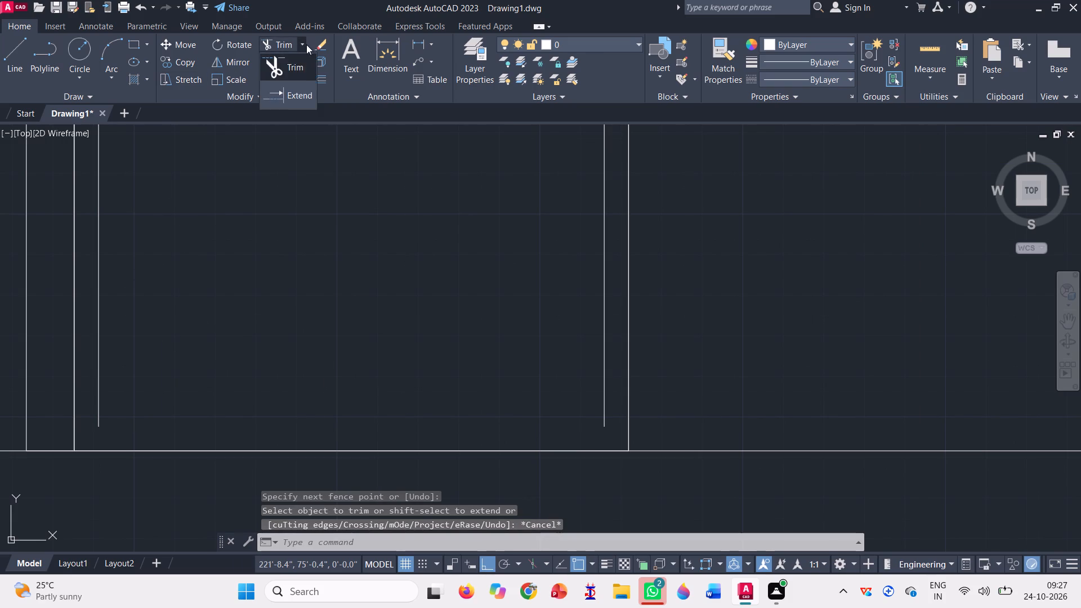
{"action": "left_click", "coordinate": [299, 100]}
{"action": "left_click", "coordinate": [98, 409]}
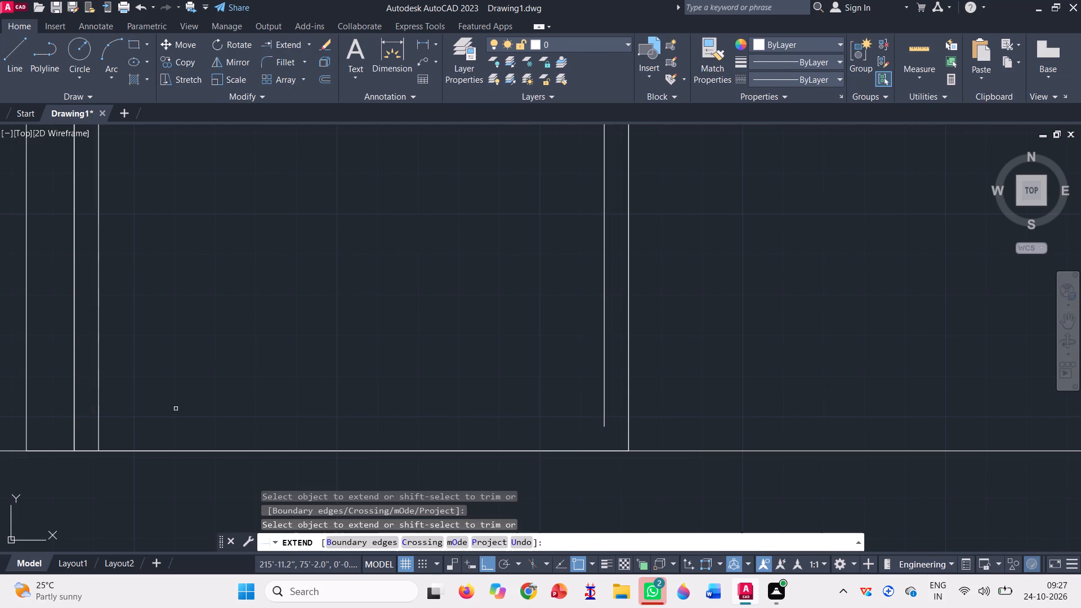
{"action": "left_click", "coordinate": [607, 404]}
{"action": "left_click", "coordinate": [589, 400]}
{"action": "scroll", "coordinate": [553, 426], "scroll_direction": "down", "scroll_amount": 1}
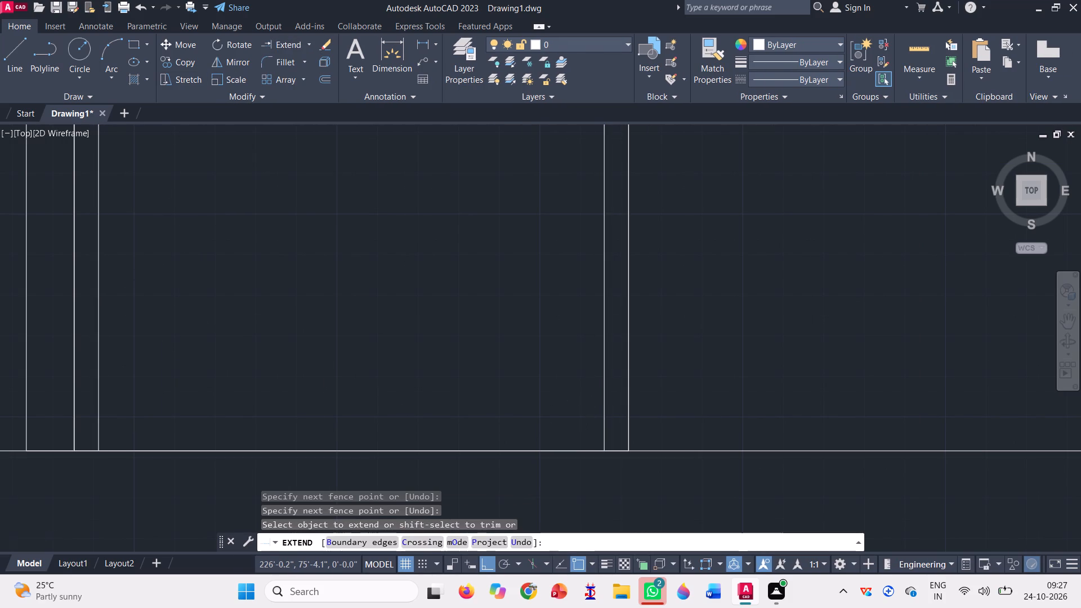
{"action": "scroll", "coordinate": [553, 426], "scroll_direction": "down", "scroll_amount": 2}
{"action": "key", "text": "Escape"}
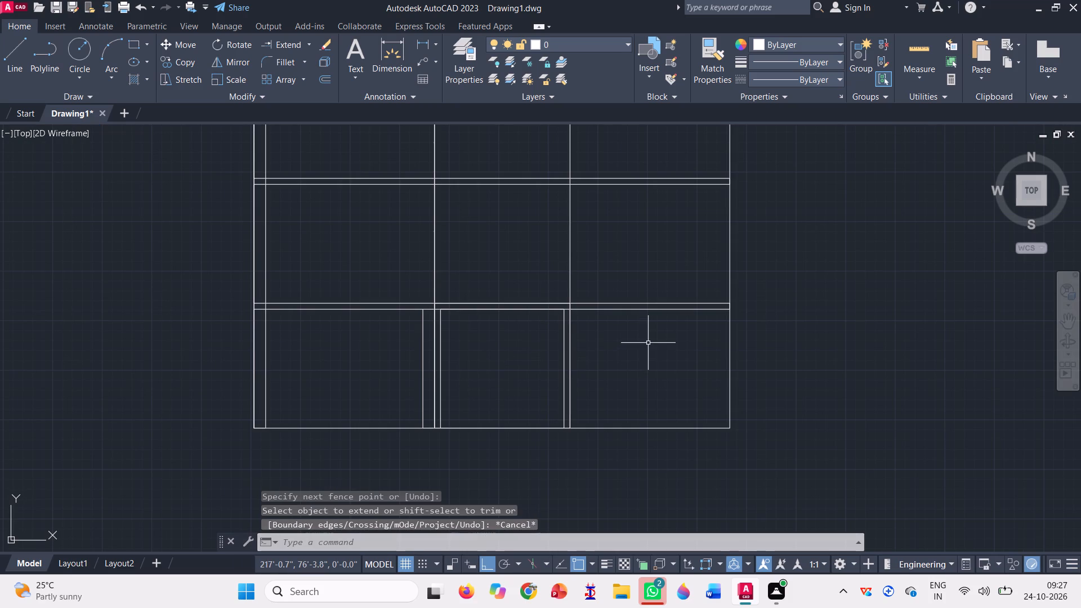
Trim the first floor band's lower line between the two interior lines, keeping the inner frame's top edge.
{"action": "left_click", "coordinate": [312, 42]}
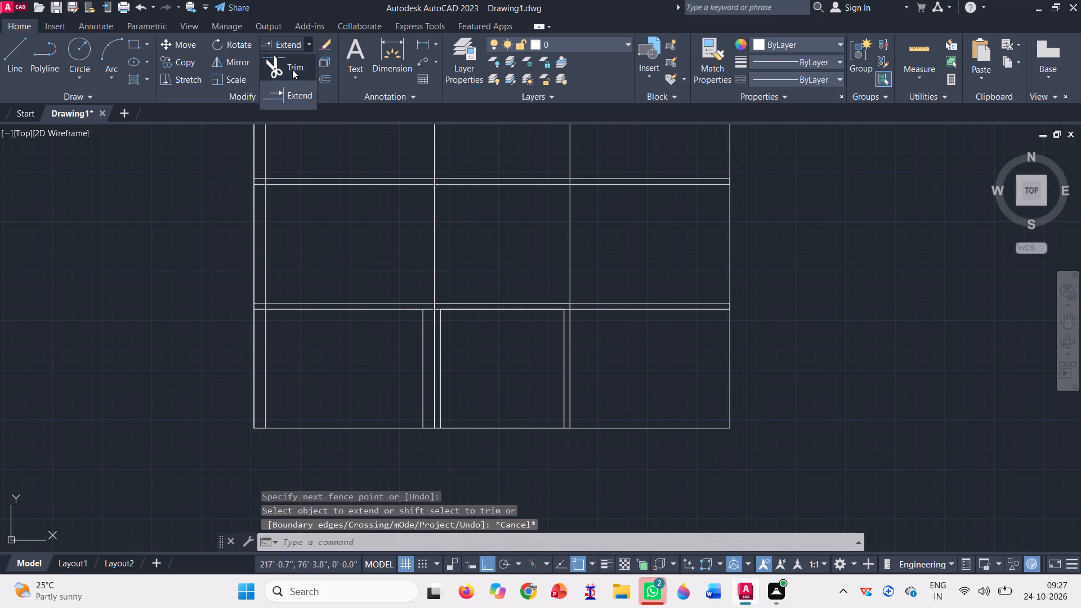
{"action": "left_click", "coordinate": [292, 69]}
{"action": "scroll", "coordinate": [462, 320], "scroll_direction": "up", "scroll_amount": 3}
{"action": "scroll", "coordinate": [366, 269], "scroll_direction": "up", "scroll_amount": 3}
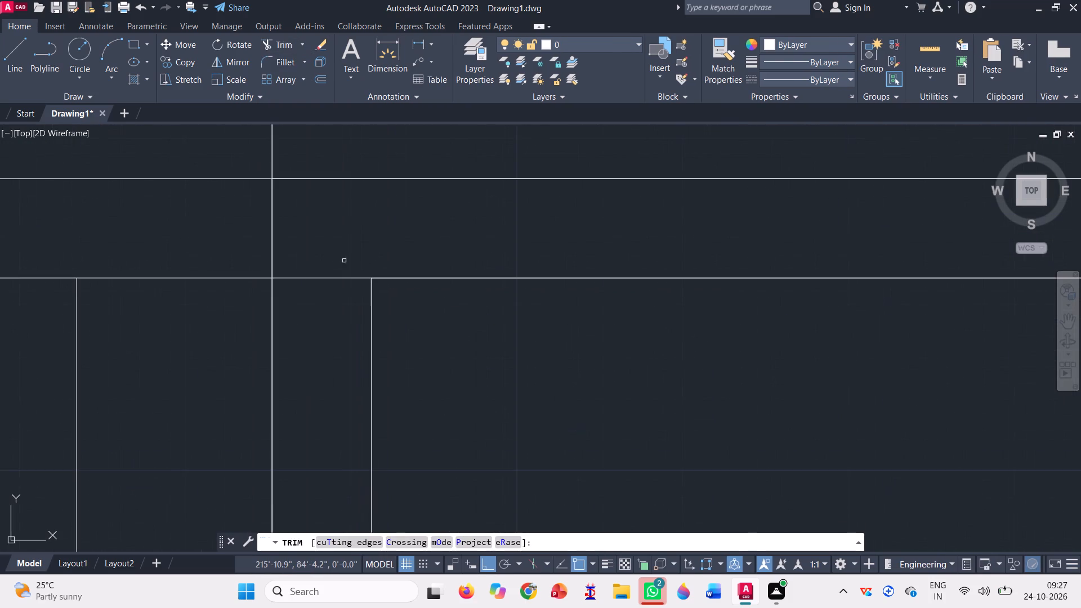
{"action": "left_click", "coordinate": [330, 256]}
{"action": "left_click", "coordinate": [340, 362]}
{"action": "scroll", "coordinate": [351, 288], "scroll_direction": "down", "scroll_amount": 3}
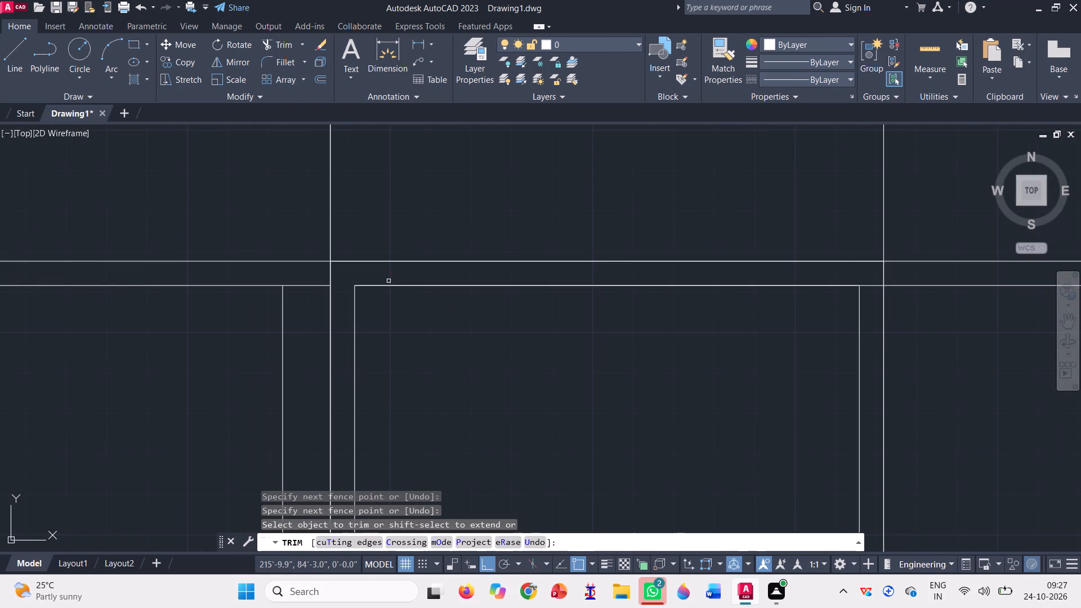
{"action": "left_click", "coordinate": [394, 284]}
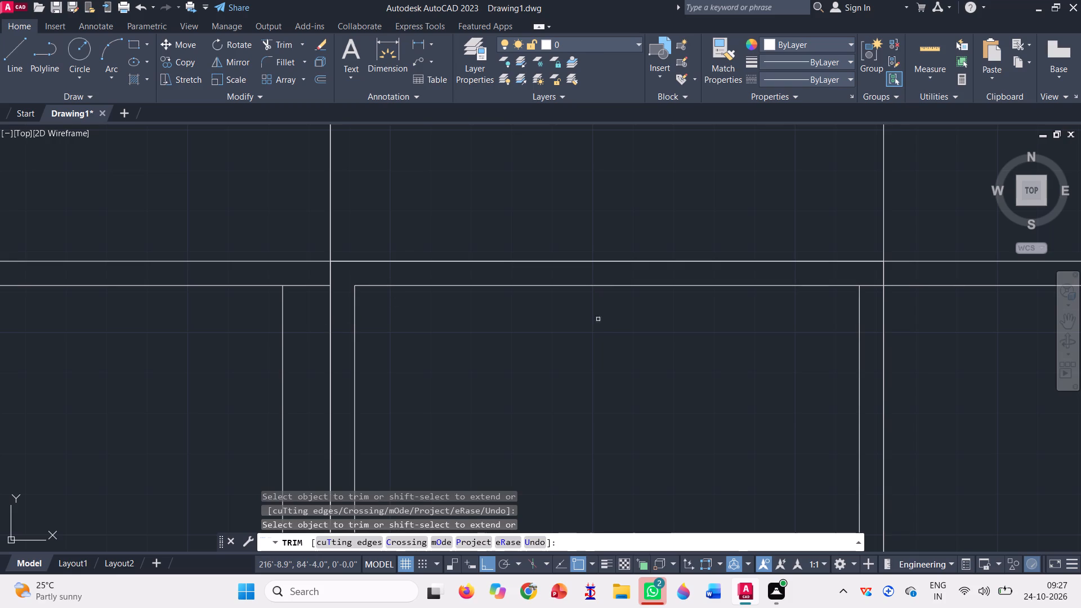
{"action": "scroll", "coordinate": [888, 290], "scroll_direction": "up", "scroll_amount": 3}
{"action": "left_click", "coordinate": [843, 280]}
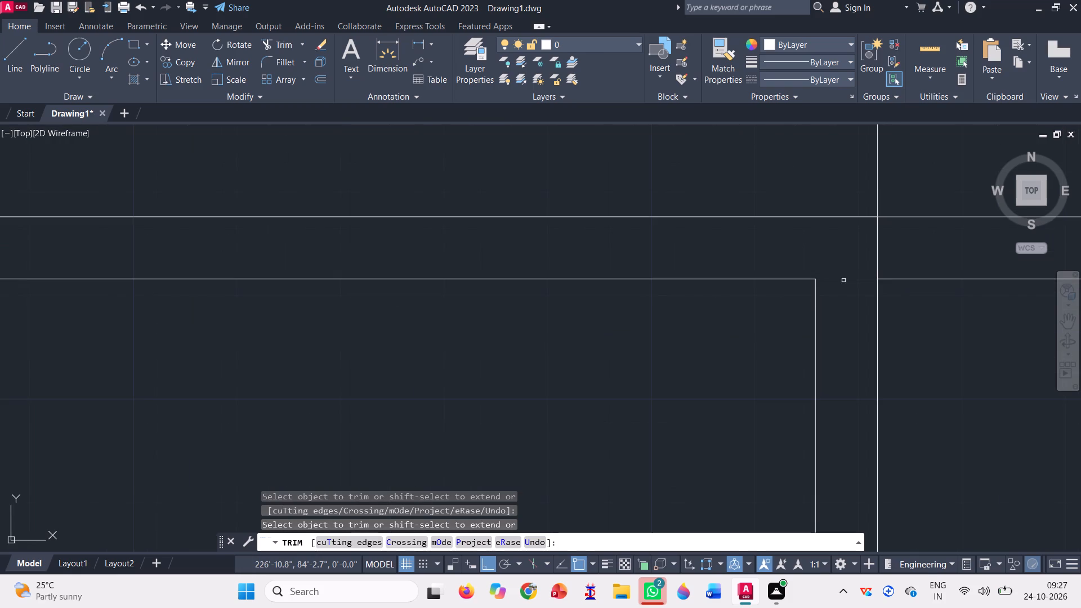
{"action": "scroll", "coordinate": [823, 273], "scroll_direction": "down", "scroll_amount": 2}
{"action": "scroll", "coordinate": [404, 292], "scroll_direction": "down", "scroll_amount": 1}
{"action": "scroll", "coordinate": [281, 271], "scroll_direction": "down", "scroll_amount": 1}
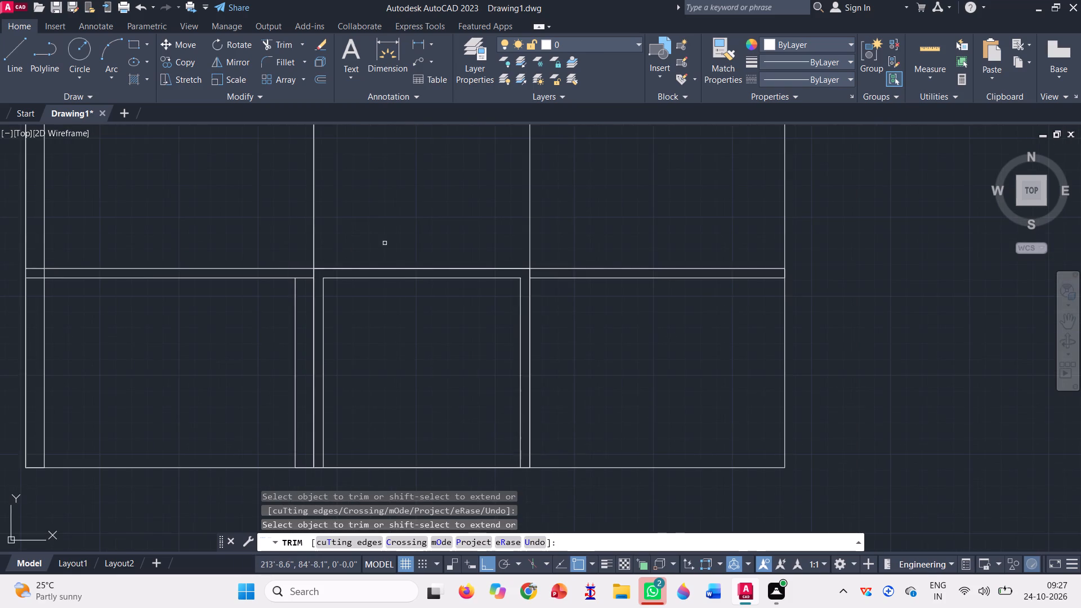
{"action": "scroll", "coordinate": [386, 241], "scroll_direction": "down", "scroll_amount": 1}
{"action": "key", "text": "Escape"}
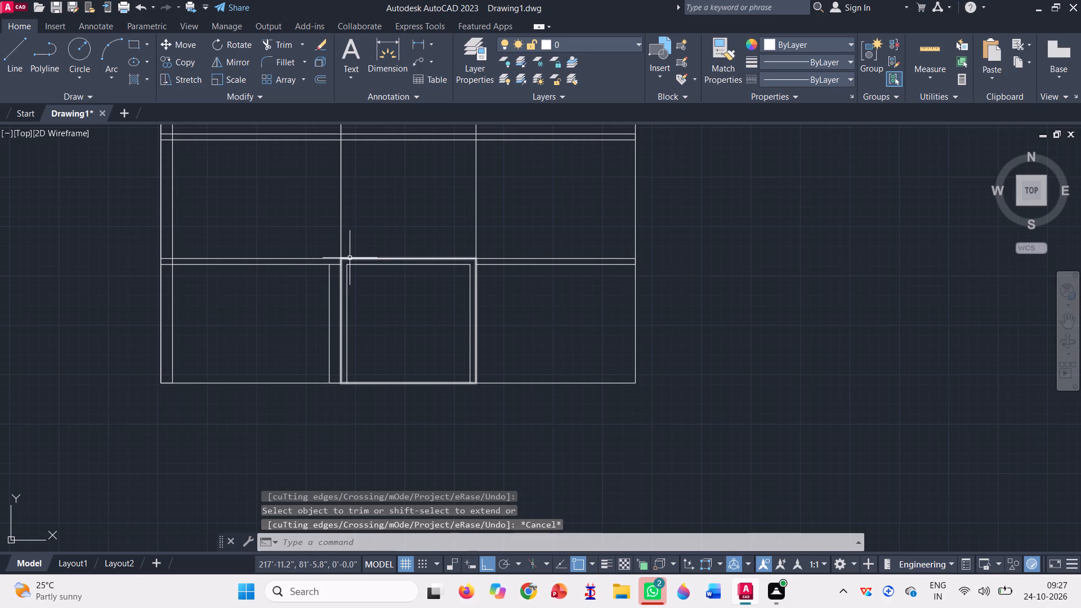
{"action": "left_click", "coordinate": [349, 256]}
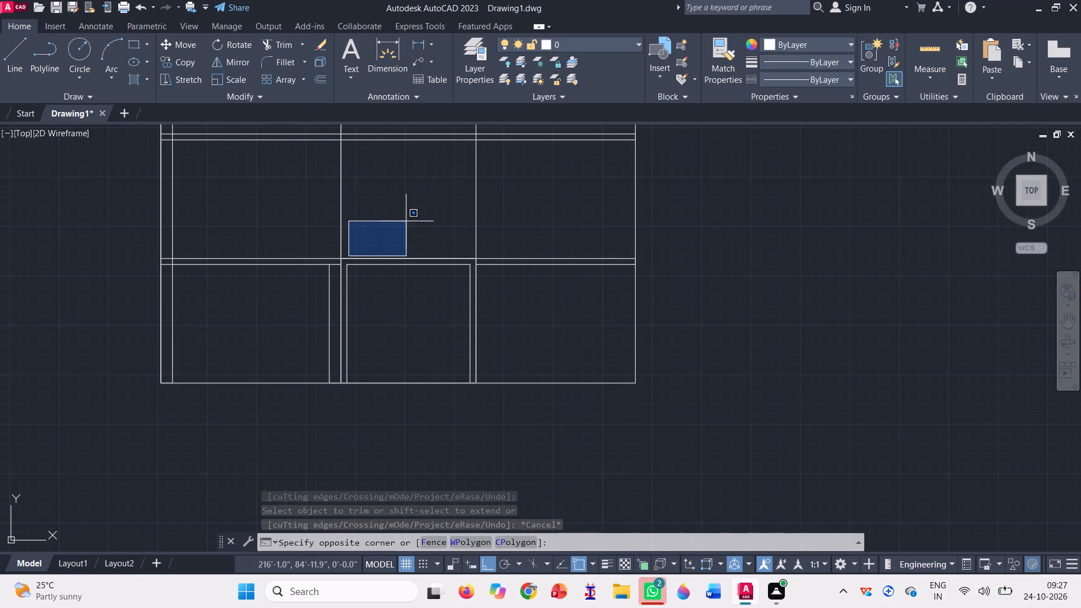
{"action": "left_click", "coordinate": [402, 217]}
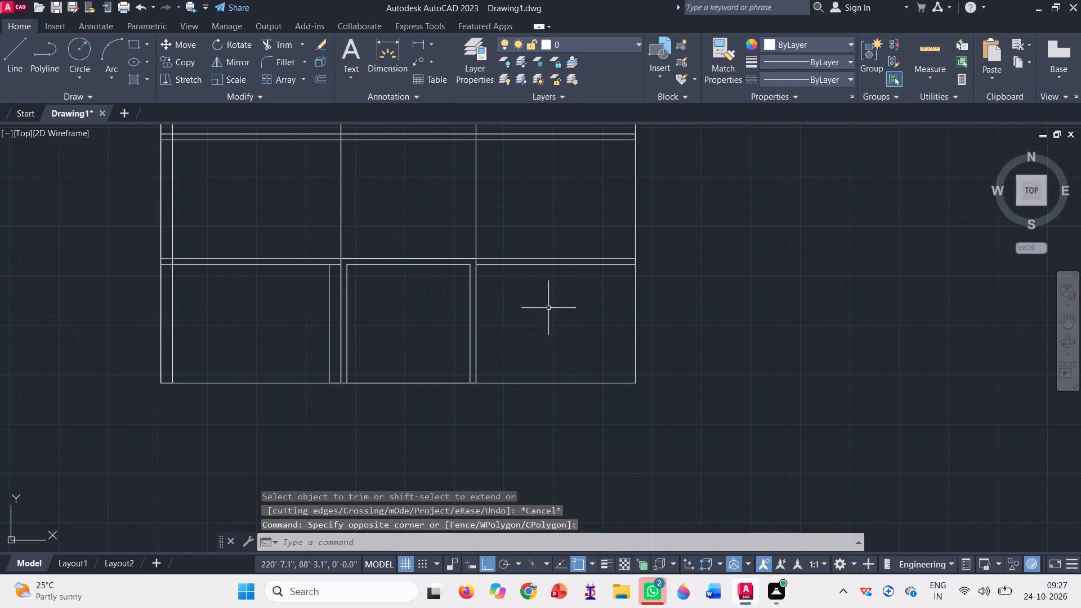
Draw a narrow rectangle about 7" wide near the right outer wall, from the base line to the top of the first floor band.
{"action": "scroll", "coordinate": [558, 249], "scroll_direction": "up", "scroll_amount": 1}
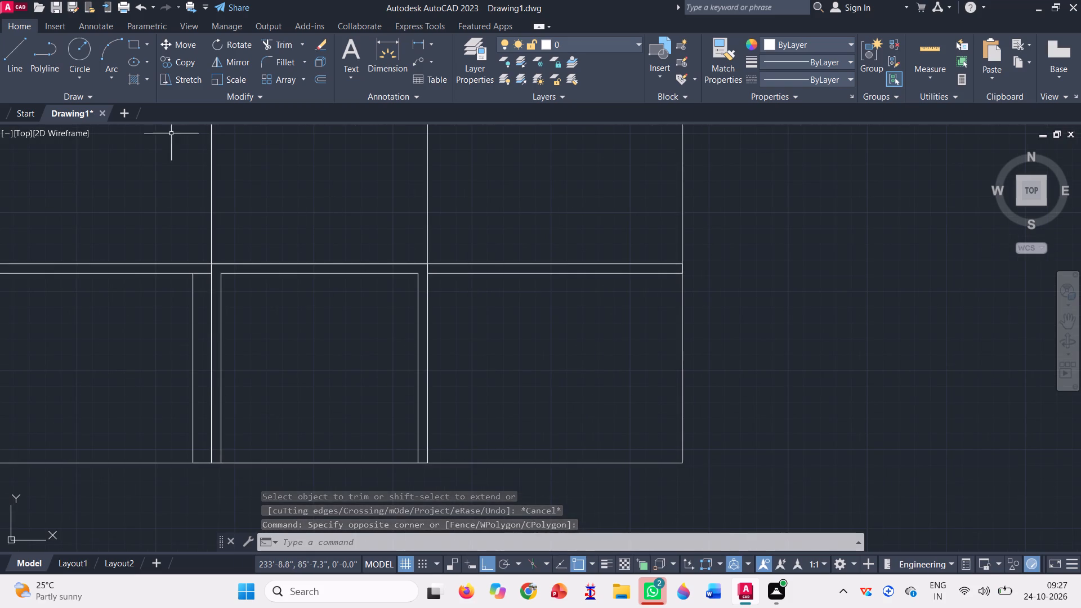
{"action": "left_click", "coordinate": [131, 43]}
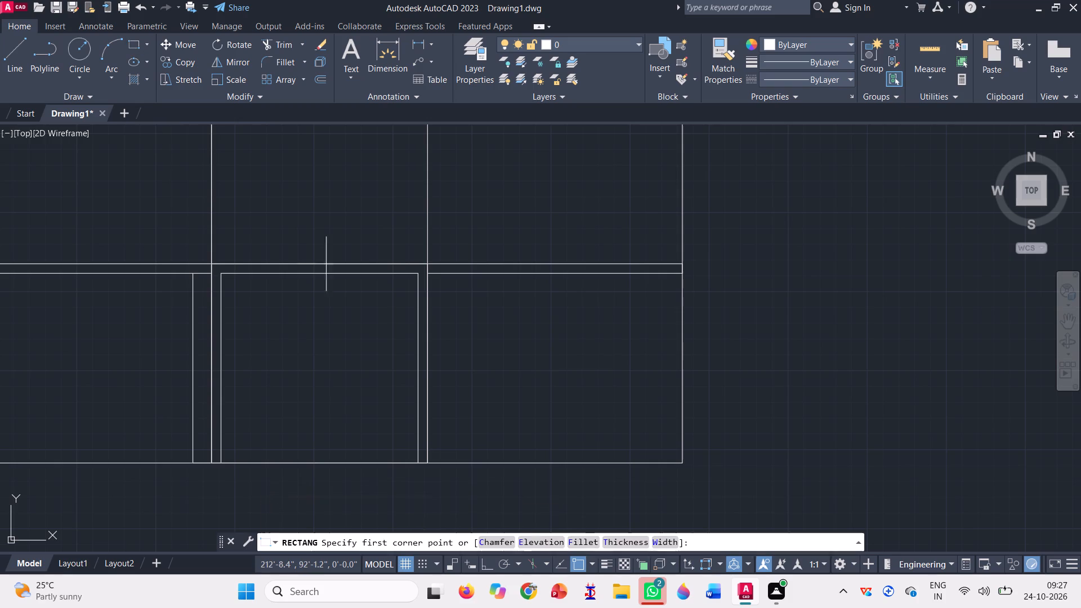
{"action": "left_click", "coordinate": [641, 463]}
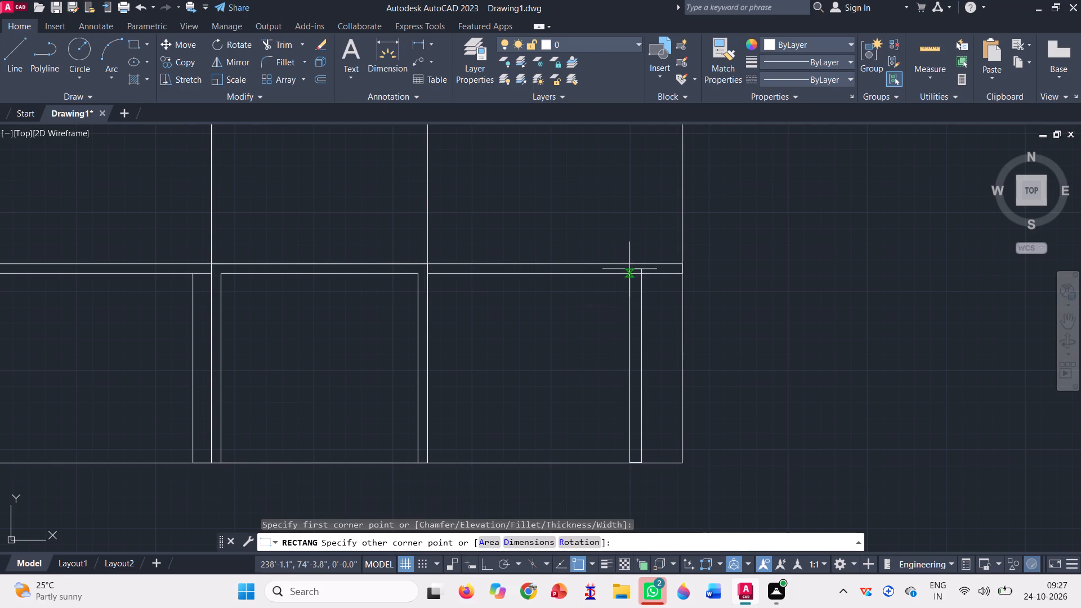
{"action": "scroll", "coordinate": [631, 265], "scroll_direction": "up", "scroll_amount": 3}
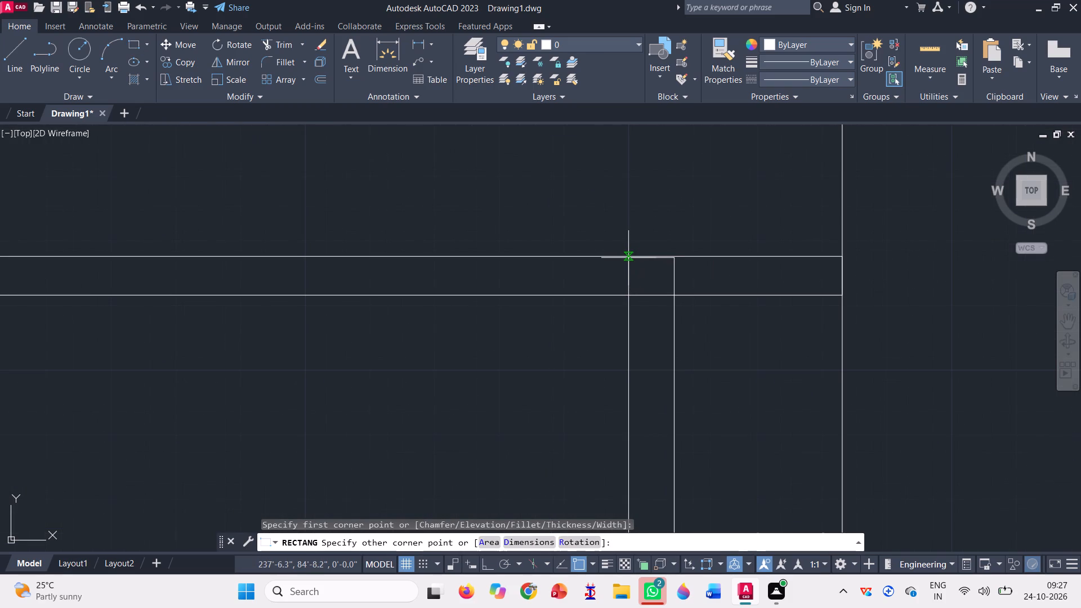
{"action": "left_click", "coordinate": [631, 256]}
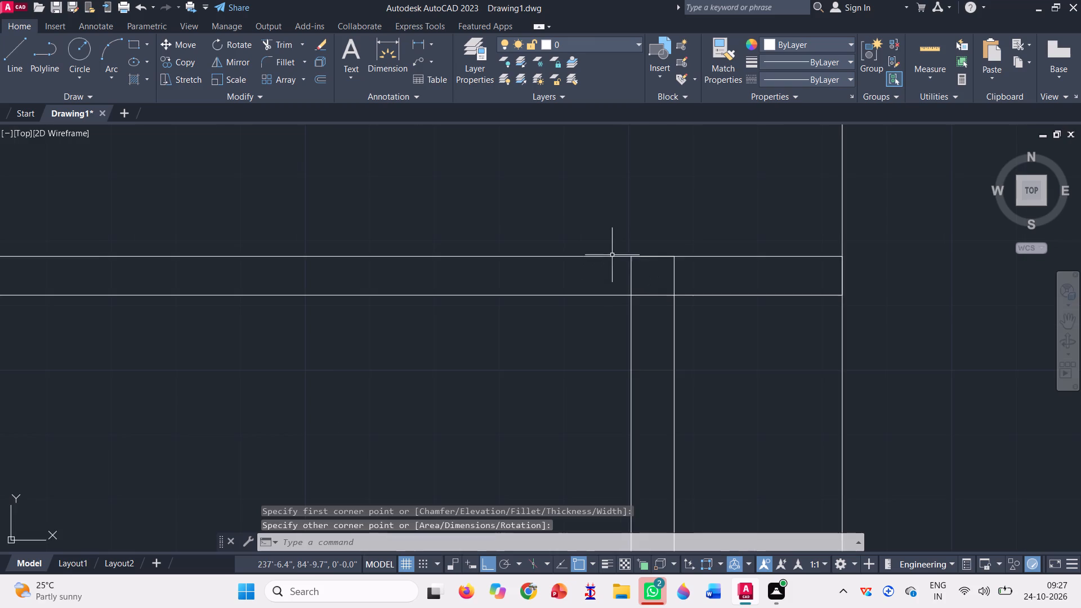
{"action": "scroll", "coordinate": [608, 249], "scroll_direction": "down", "scroll_amount": 2}
Copy the narrow rectangle about 1'1" to the left along the first floor band's top edge.
{"action": "scroll", "coordinate": [596, 240], "scroll_direction": "down", "scroll_amount": 1}
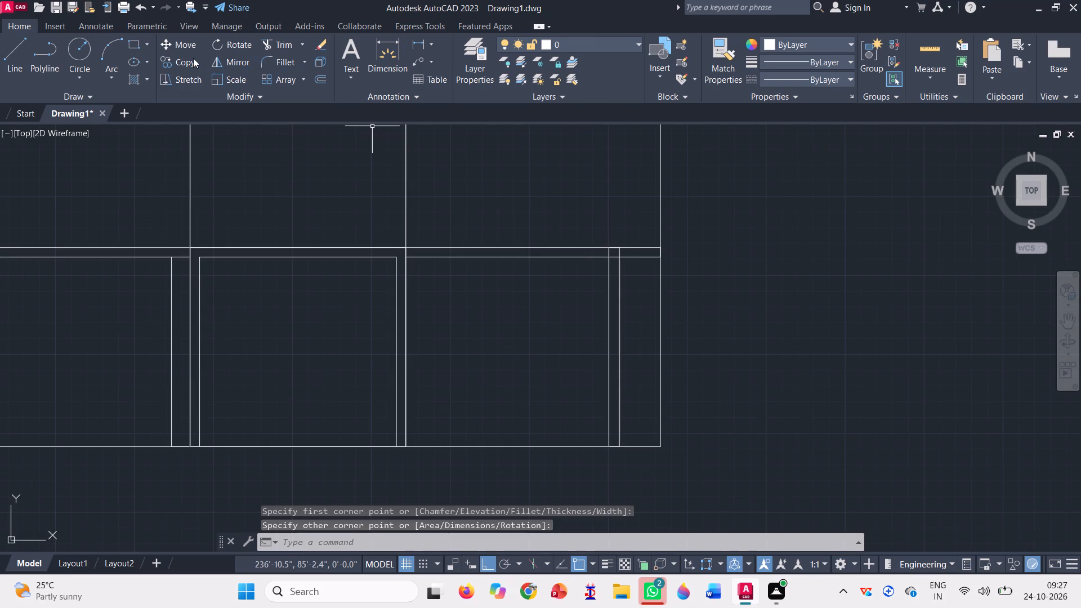
{"action": "left_click", "coordinate": [193, 58]}
{"action": "left_click", "coordinate": [627, 299]}
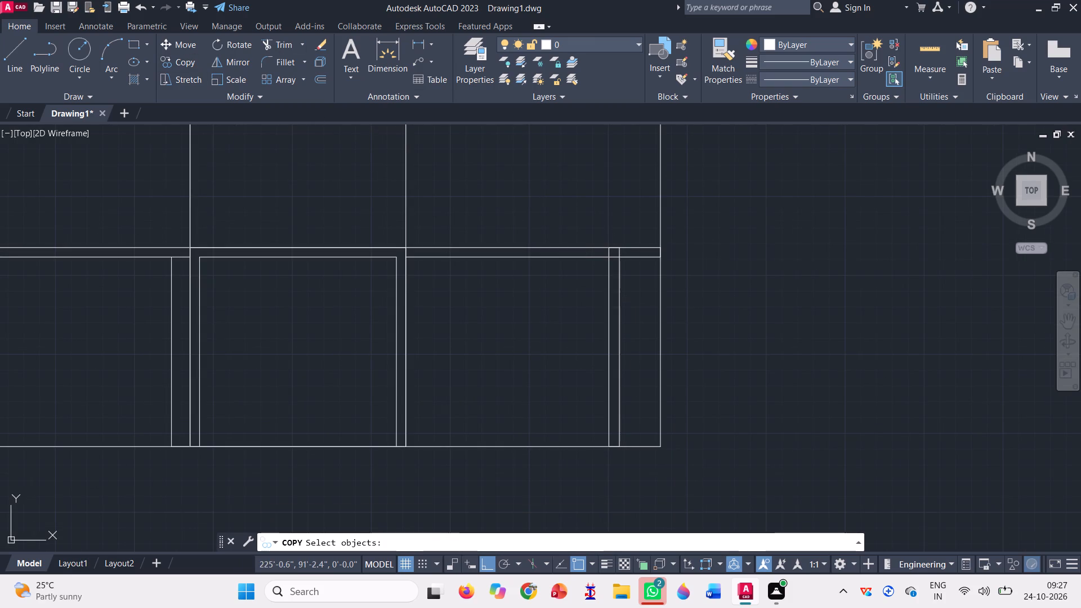
{"action": "left_click", "coordinate": [583, 275]}
{"action": "scroll", "coordinate": [597, 256], "scroll_direction": "up", "scroll_amount": 3}
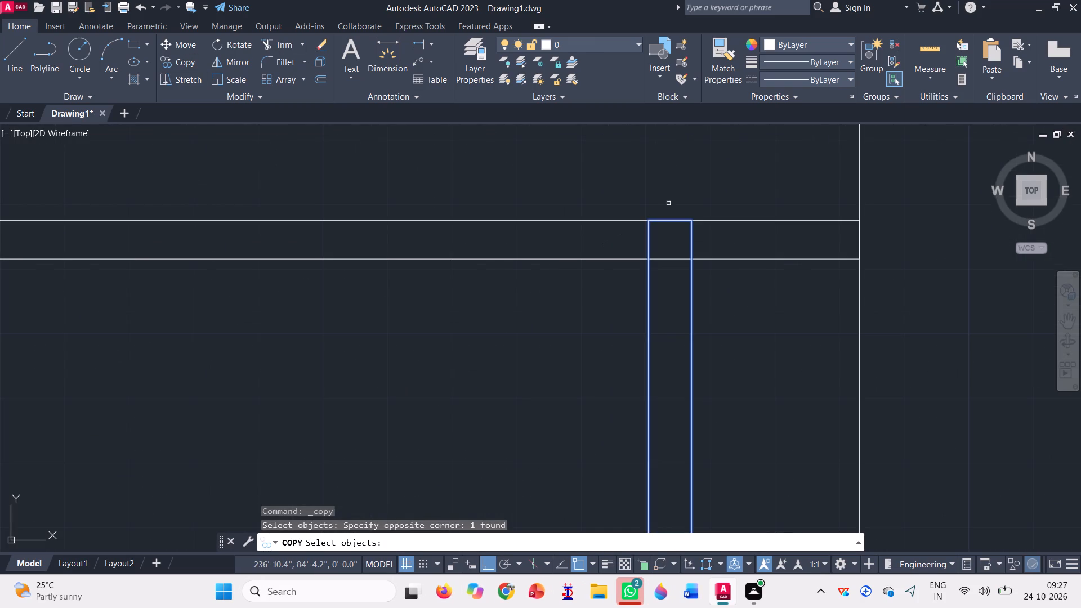
{"action": "key", "text": "space"}
{"action": "left_click", "coordinate": [693, 222]}
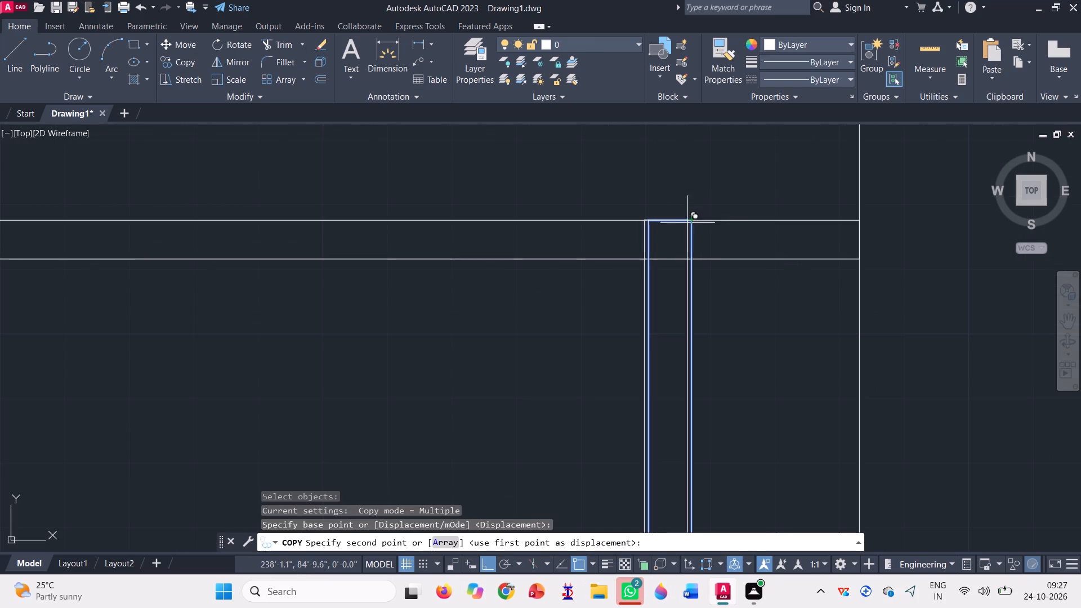
{"action": "left_click", "coordinate": [605, 216]}
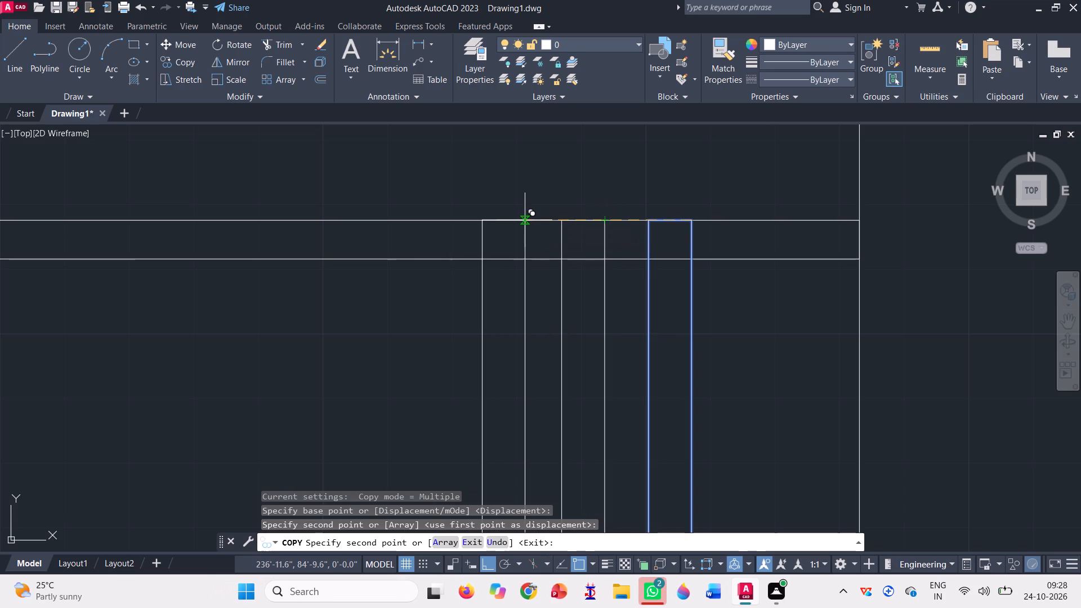
{"action": "key", "text": "Escape"}
Copy the second narrow rectangle to the left at the same spacing of about 1'1", making a row of three.
{"action": "left_click", "coordinate": [630, 361]}
{"action": "left_click", "coordinate": [536, 324]}
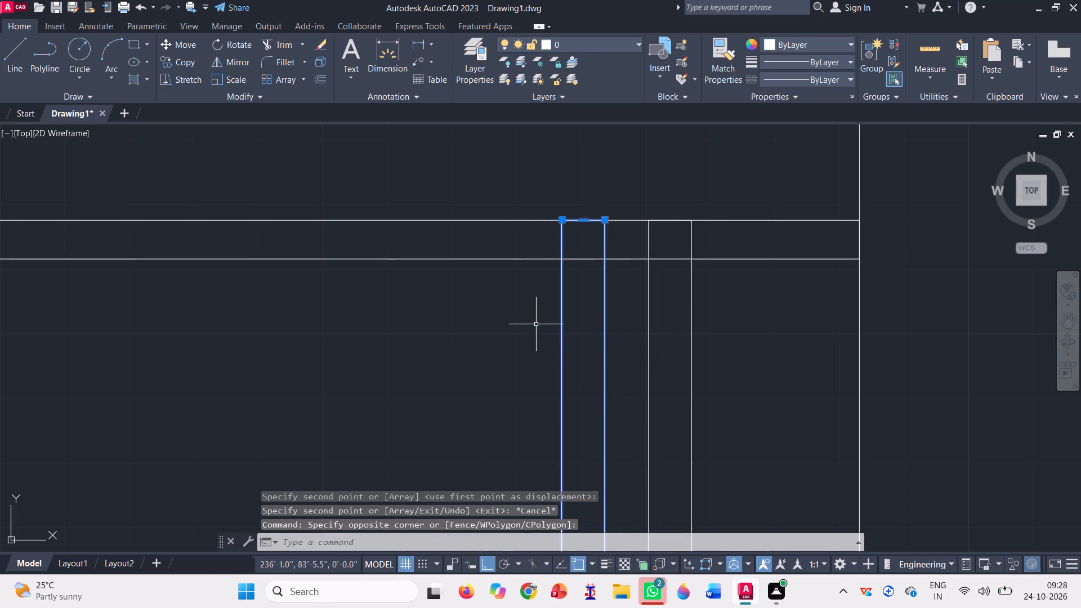
{"action": "type", "text": "co"}
{"action": "key", "text": "space"}
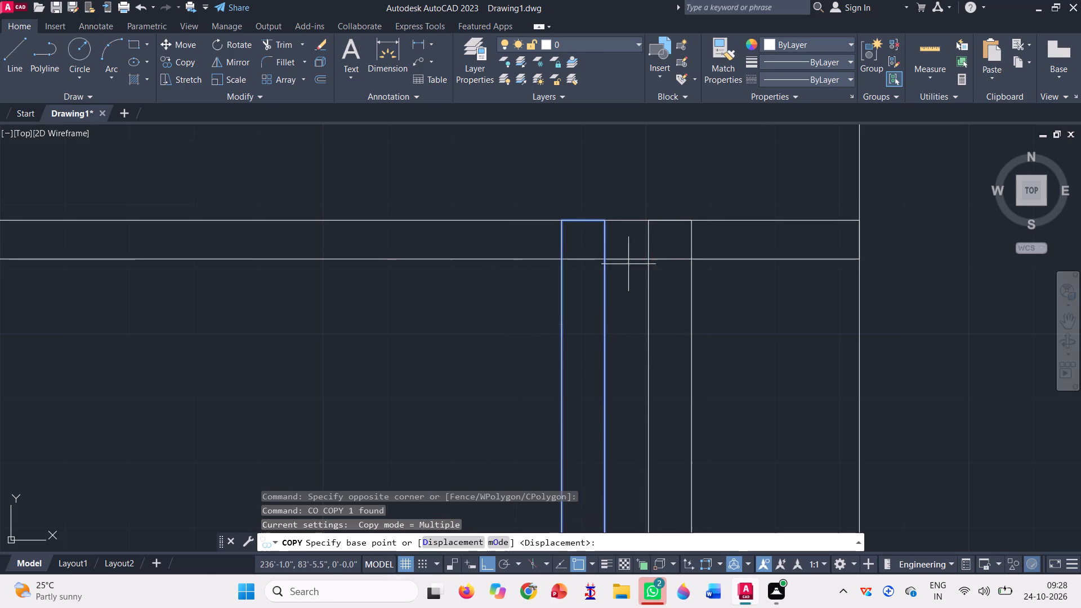
{"action": "left_click", "coordinate": [646, 220]}
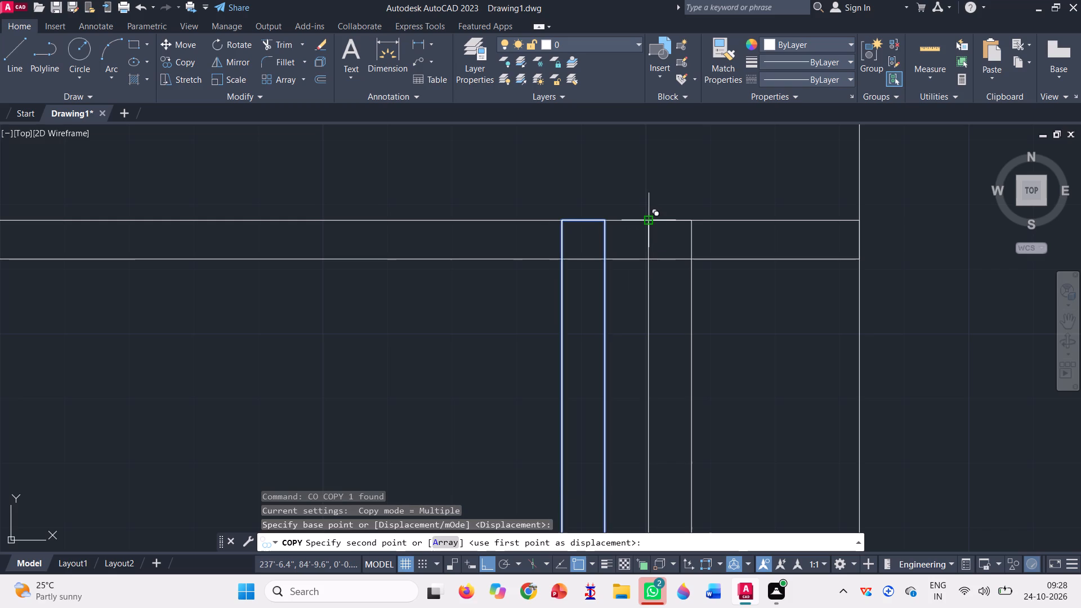
{"action": "left_click", "coordinate": [564, 218]}
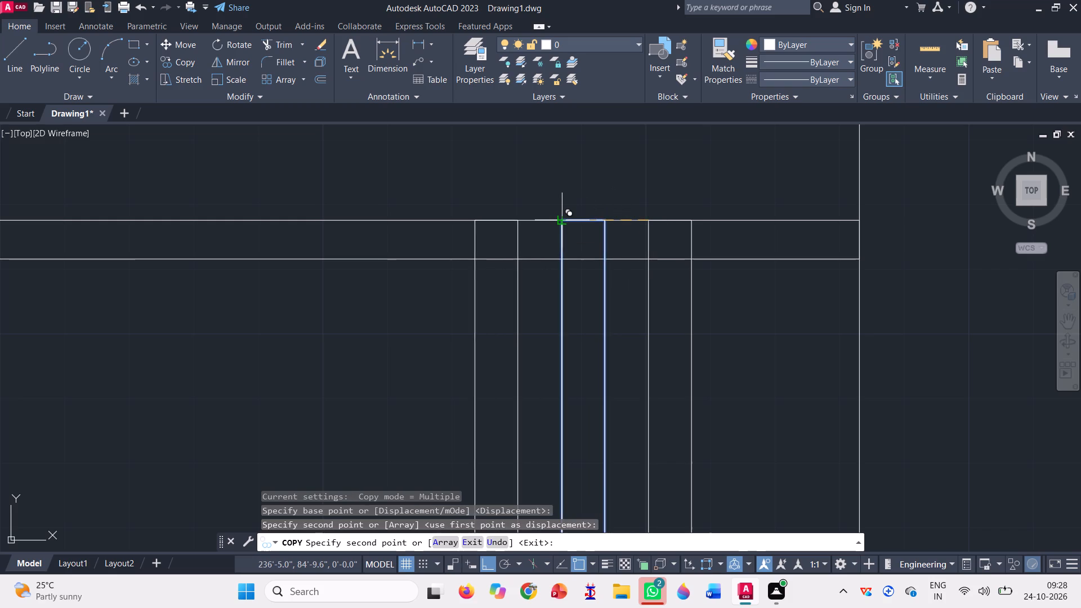
{"action": "scroll", "coordinate": [588, 222], "scroll_direction": "down", "scroll_amount": 2}
{"action": "key", "text": "space"}
{"action": "scroll", "coordinate": [553, 217], "scroll_direction": "down", "scroll_amount": 1}
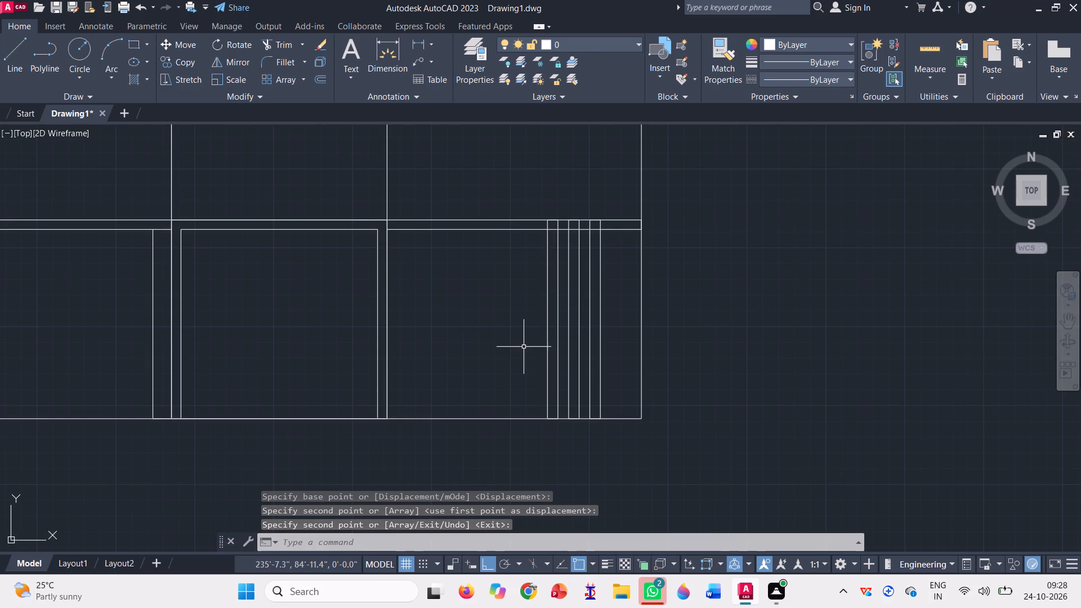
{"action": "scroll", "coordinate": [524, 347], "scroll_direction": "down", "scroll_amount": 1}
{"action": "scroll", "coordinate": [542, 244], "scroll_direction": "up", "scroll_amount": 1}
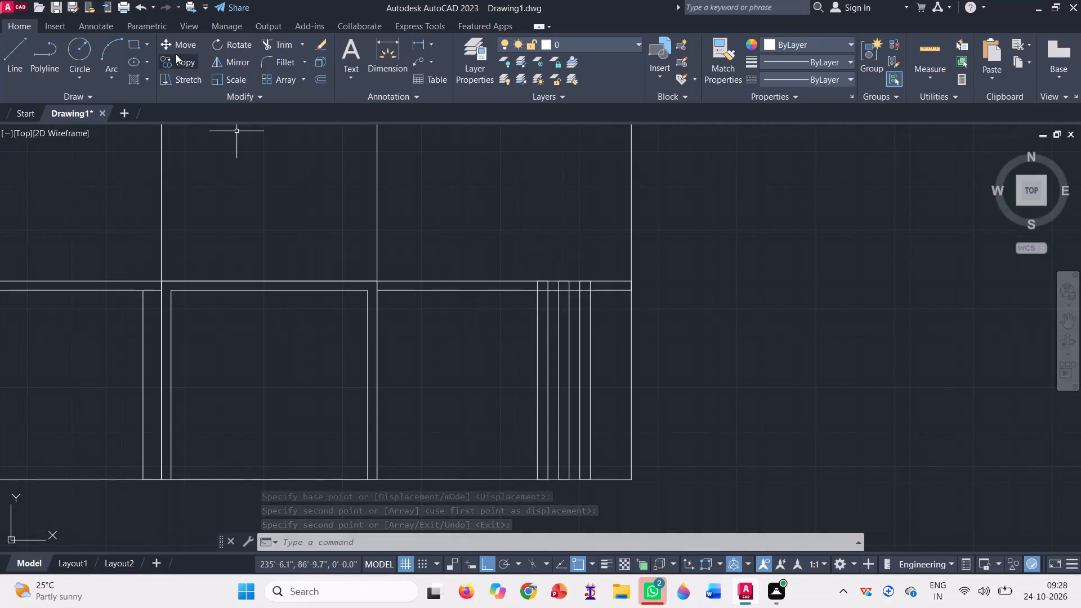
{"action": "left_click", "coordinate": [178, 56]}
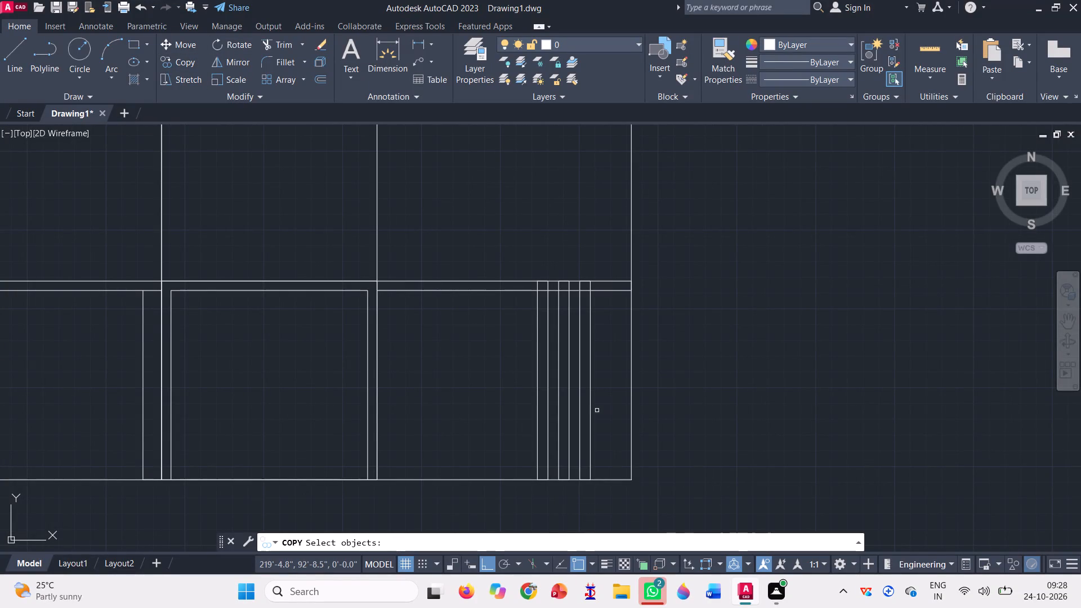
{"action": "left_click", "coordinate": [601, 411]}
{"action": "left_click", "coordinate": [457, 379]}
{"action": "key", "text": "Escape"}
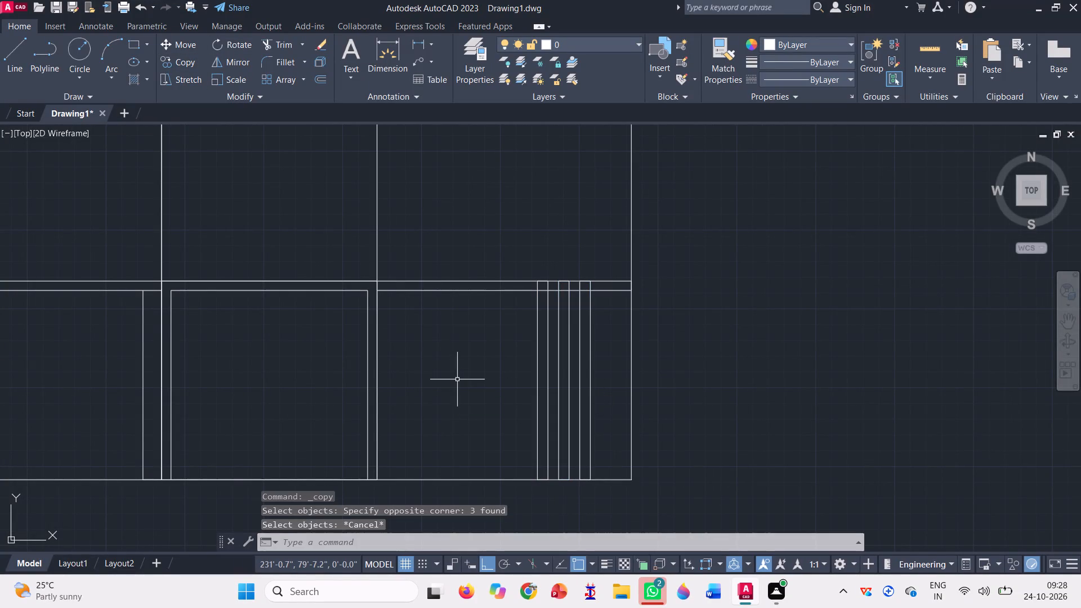
Move the three narrow rectangles about 6' to the left along the first floor band's top edge, toward the right interior line.
{"action": "type", "text": "m"}
{"action": "key", "text": "space"}
{"action": "left_click", "coordinate": [601, 394]}
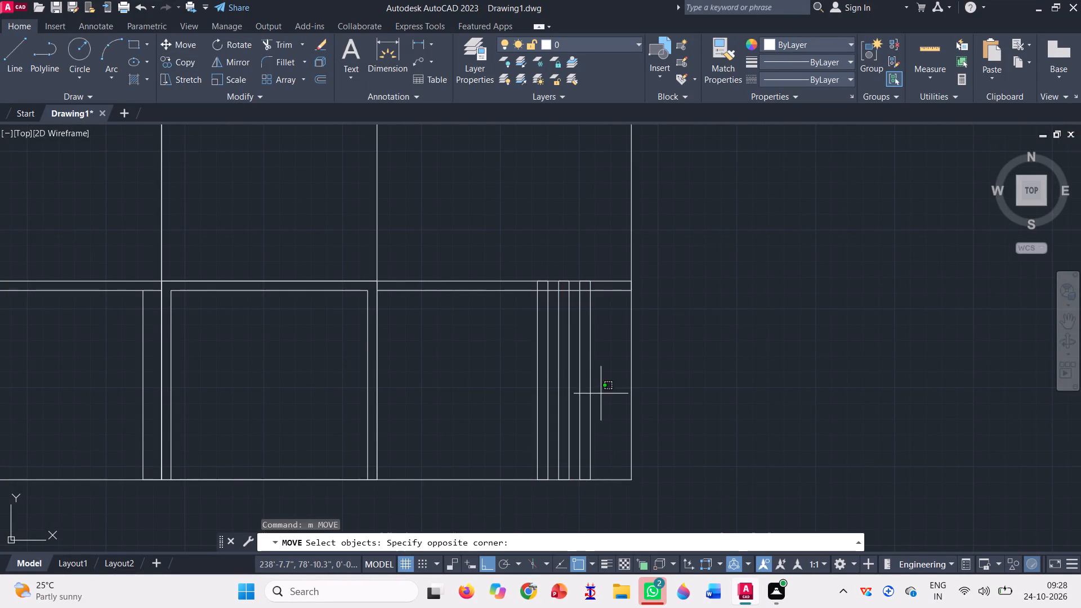
{"action": "left_click", "coordinate": [389, 341]}
{"action": "key", "text": "space"}
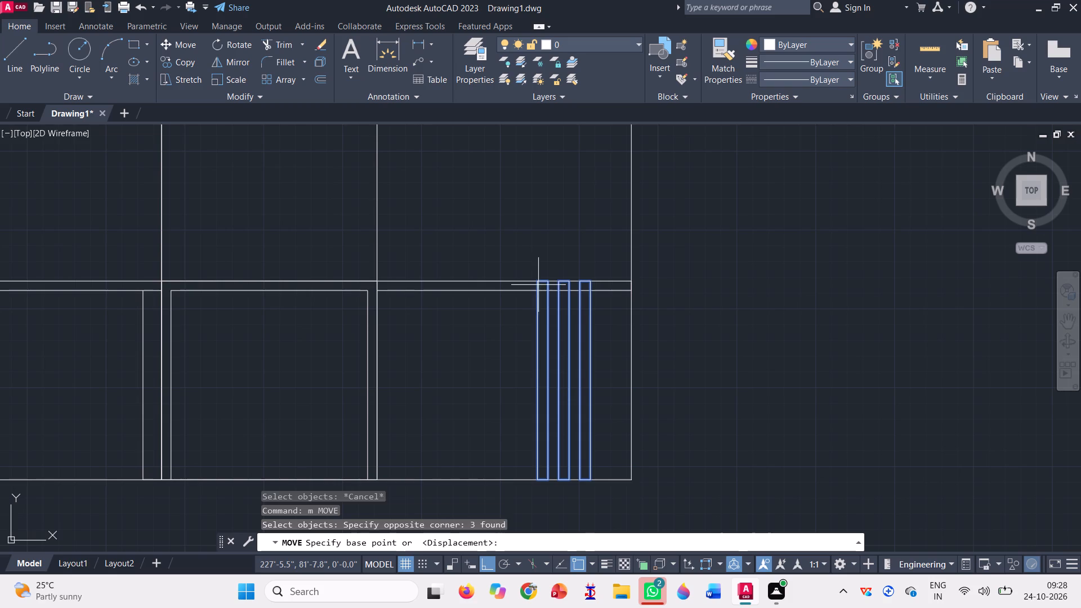
{"action": "left_click", "coordinate": [538, 279]}
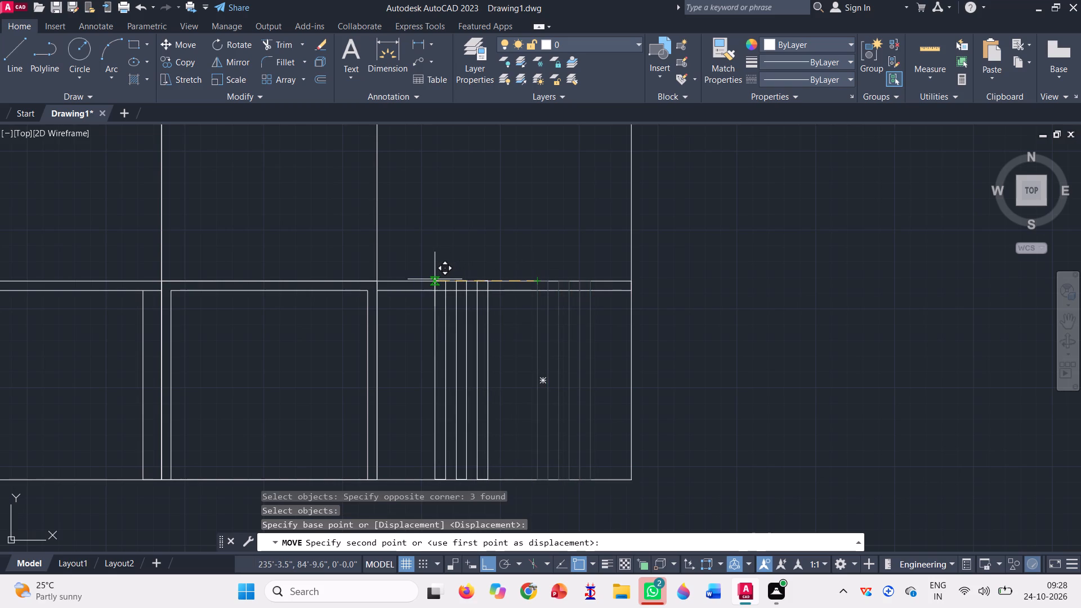
{"action": "left_click", "coordinate": [423, 281]}
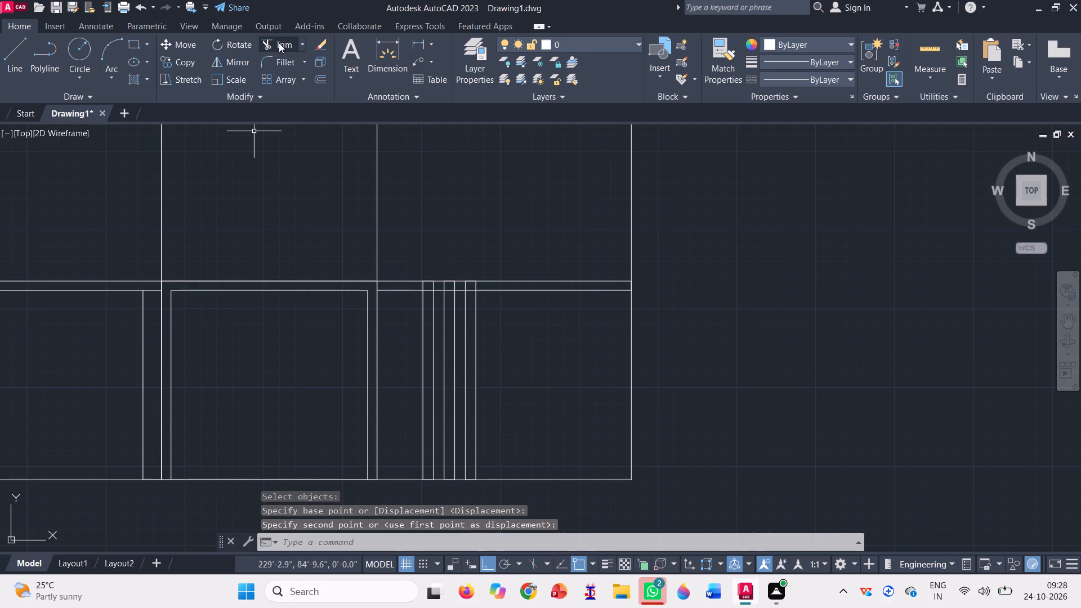
Trim the first floor band's upper line in the right bay, before, between and beyond the three narrow strips.
{"action": "left_click", "coordinate": [279, 43]}
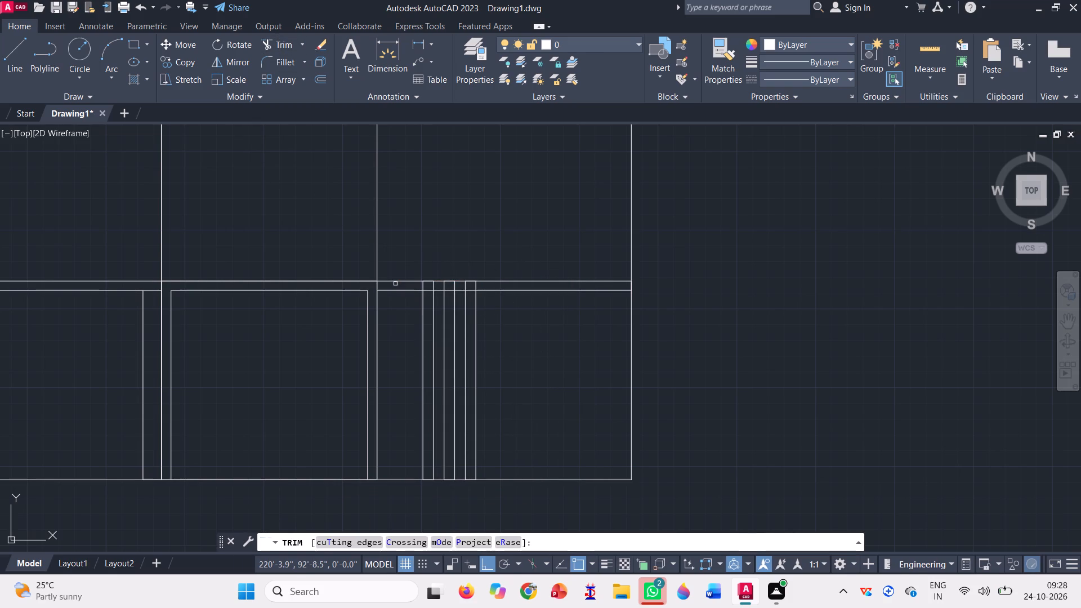
{"action": "left_click", "coordinate": [395, 284]}
{"action": "left_click", "coordinate": [396, 255]}
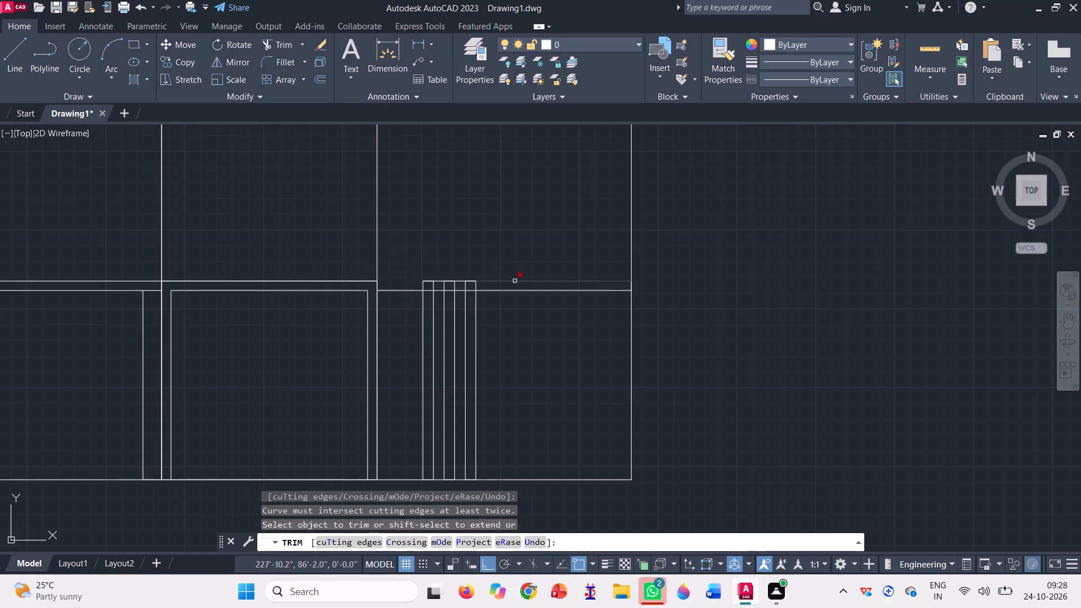
{"action": "left_click", "coordinate": [515, 281]}
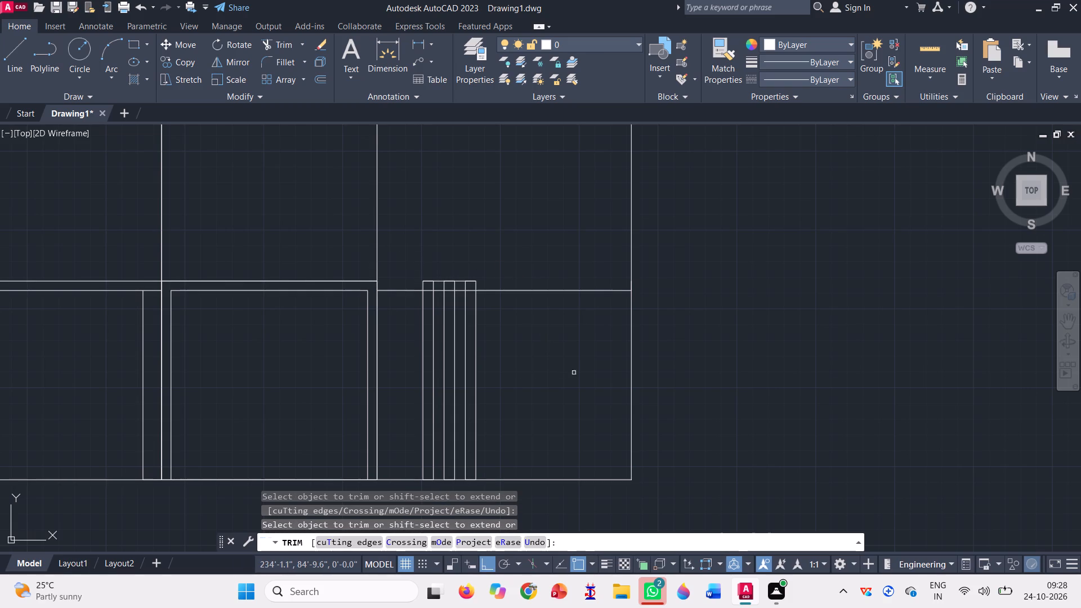
{"action": "scroll", "coordinate": [416, 263], "scroll_direction": "up", "scroll_amount": 3}
{"action": "scroll", "coordinate": [488, 331], "scroll_direction": "up", "scroll_amount": 3}
{"action": "left_click", "coordinate": [488, 331]}
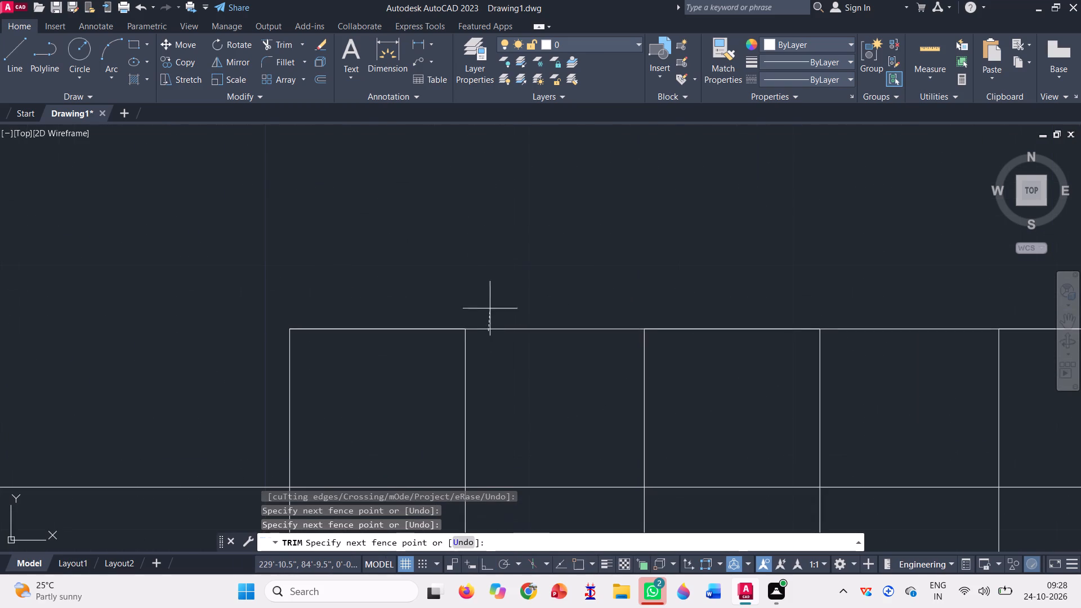
{"action": "left_click", "coordinate": [493, 299]}
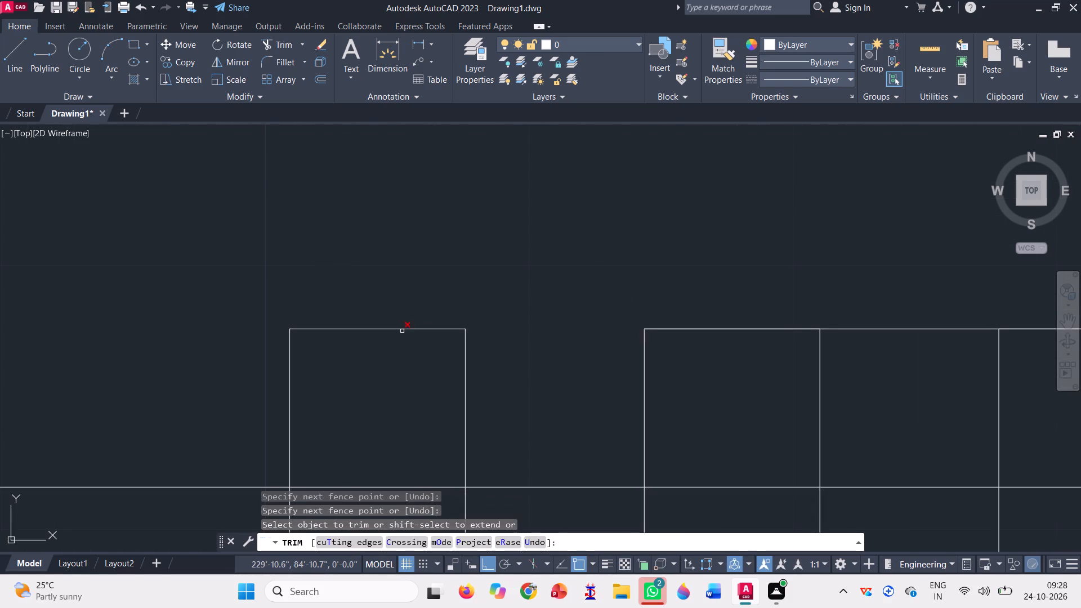
{"action": "left_click", "coordinate": [402, 331]}
{"action": "left_click", "coordinate": [404, 347]}
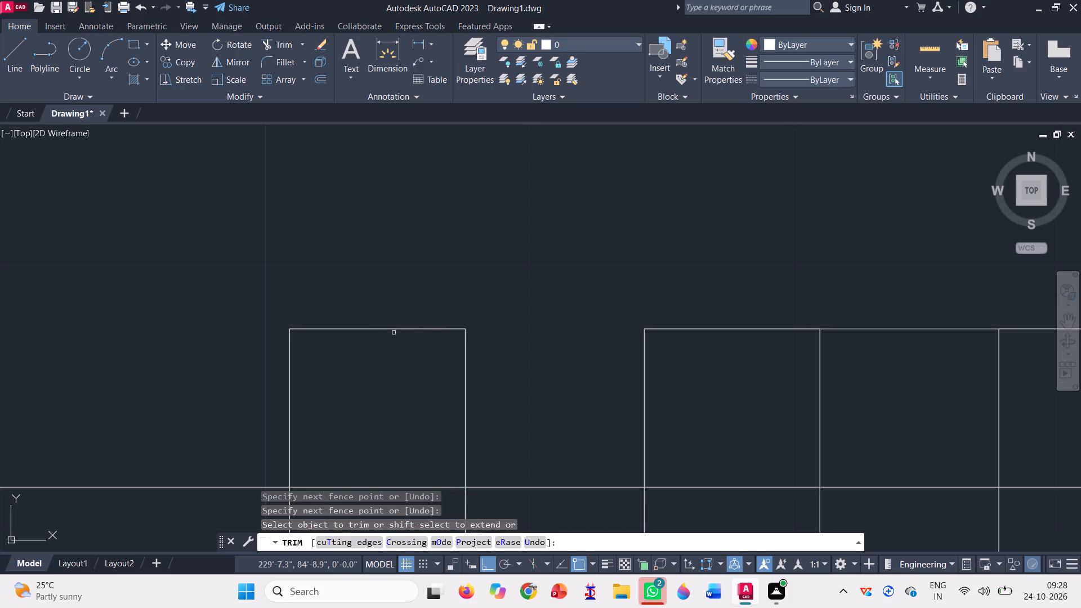
{"action": "left_click", "coordinate": [392, 330]}
{"action": "scroll", "coordinate": [324, 318], "scroll_direction": "down", "scroll_amount": 1}
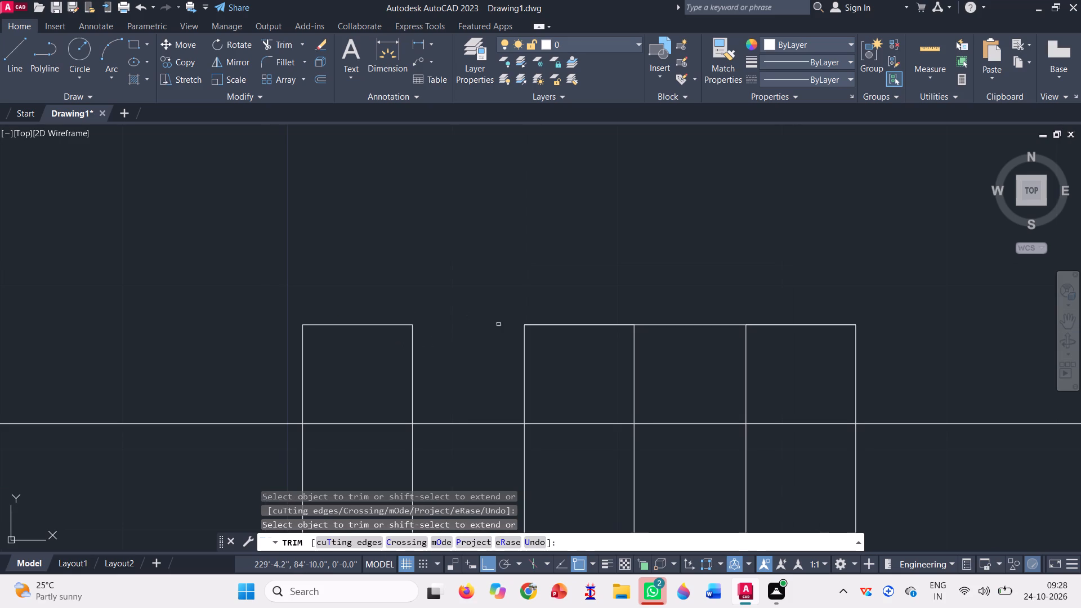
{"action": "left_click", "coordinate": [530, 324]}
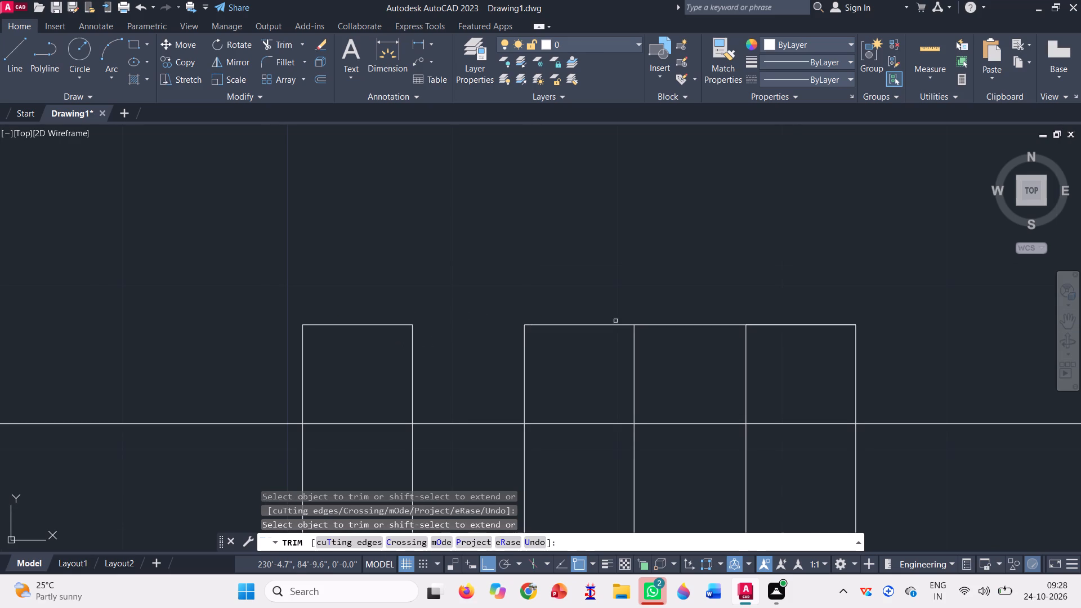
{"action": "left_click", "coordinate": [667, 319]}
{"action": "left_click", "coordinate": [670, 338]}
{"action": "left_click", "coordinate": [827, 324]}
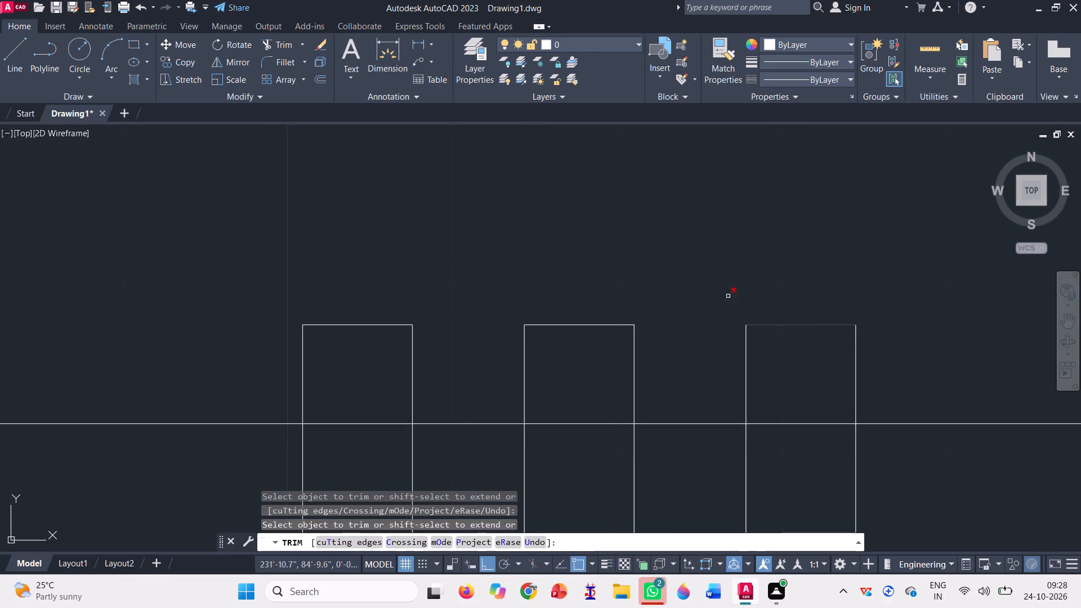
Trim the first floor band's lower line where it crosses inside each of the three narrow strips.
{"action": "scroll", "coordinate": [564, 253], "scroll_direction": "down", "scroll_amount": 2}
{"action": "scroll", "coordinate": [486, 323], "scroll_direction": "up", "scroll_amount": 2}
{"action": "left_click", "coordinate": [477, 296]}
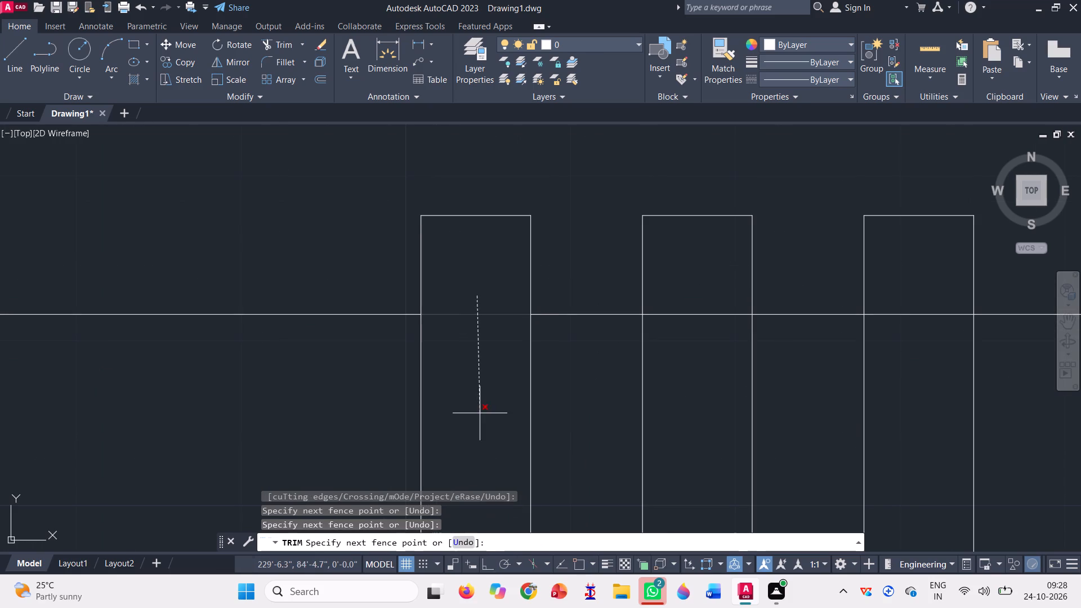
{"action": "left_click", "coordinate": [485, 386]}
{"action": "left_click", "coordinate": [716, 283]}
{"action": "left_click", "coordinate": [708, 355]}
{"action": "scroll", "coordinate": [561, 290], "scroll_direction": "down", "scroll_amount": 2}
{"action": "scroll", "coordinate": [712, 296], "scroll_direction": "up", "scroll_amount": 1}
{"action": "left_click", "coordinate": [693, 281]}
{"action": "left_click", "coordinate": [683, 323]}
Trim the overlapping line segments along the ground-floor frame's outer top edge and outer right side.
{"action": "scroll", "coordinate": [684, 311], "scroll_direction": "down", "scroll_amount": 2}
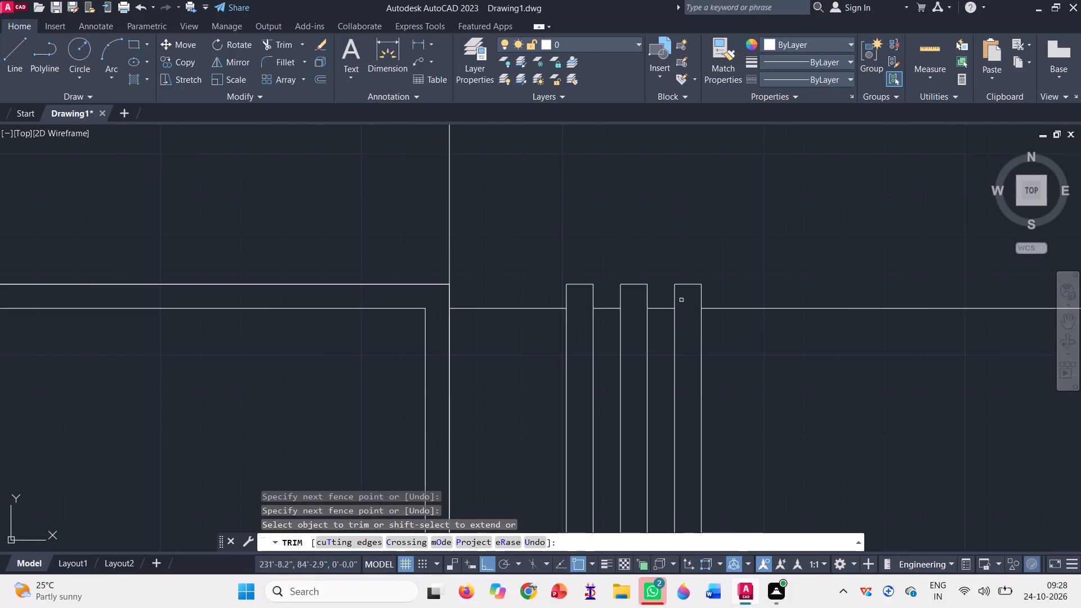
{"action": "scroll", "coordinate": [647, 240], "scroll_direction": "down", "scroll_amount": 2}
{"action": "scroll", "coordinate": [651, 383], "scroll_direction": "down", "scroll_amount": 1}
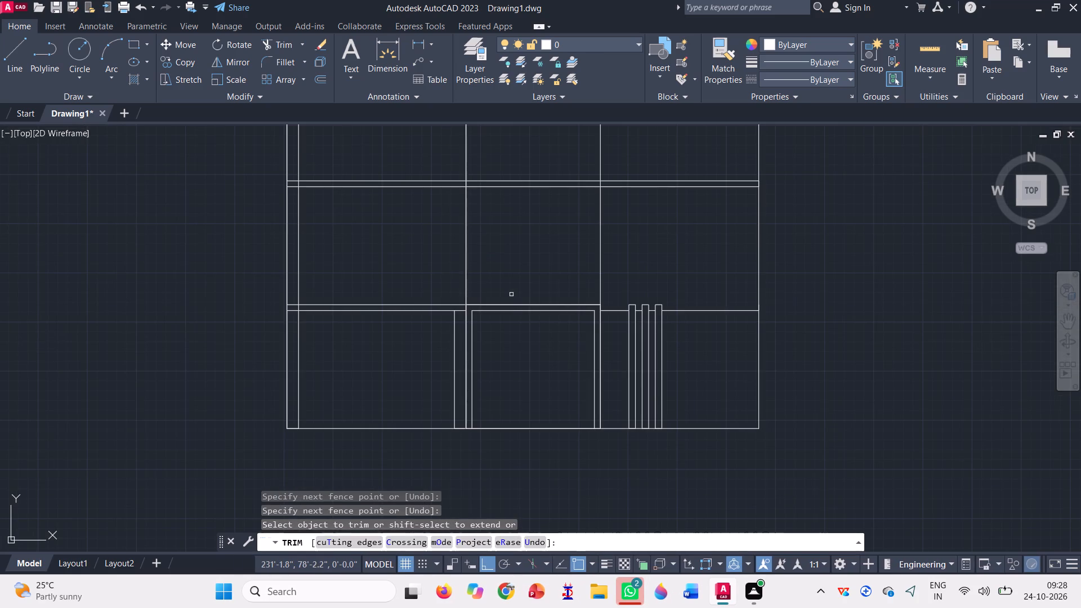
{"action": "scroll", "coordinate": [517, 309], "scroll_direction": "up", "scroll_amount": 4}
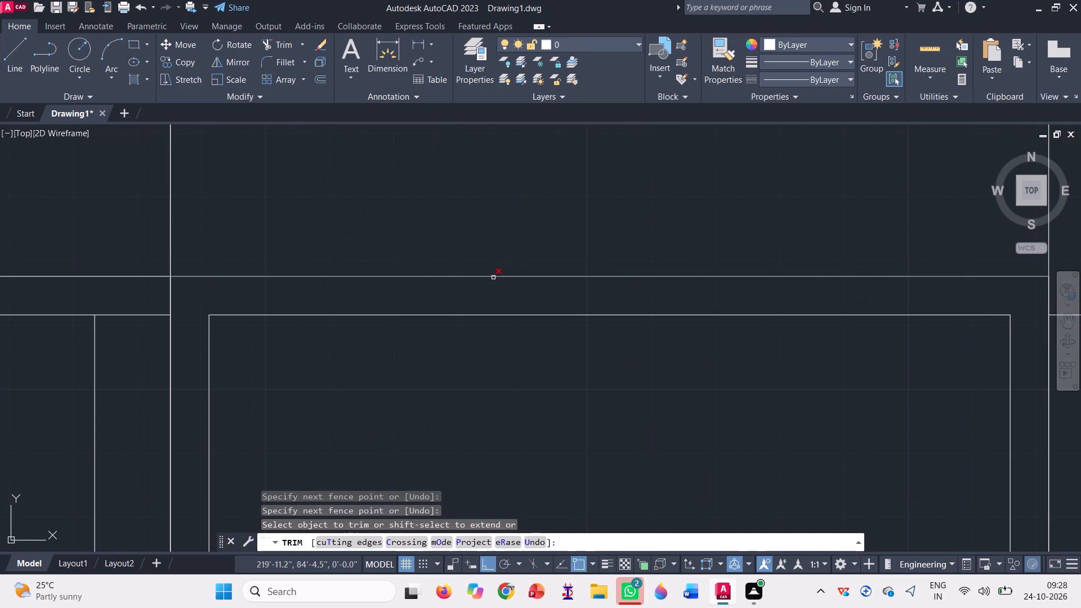
{"action": "left_click", "coordinate": [493, 278]}
{"action": "scroll", "coordinate": [415, 265], "scroll_direction": "down", "scroll_amount": 2}
{"action": "scroll", "coordinate": [474, 293], "scroll_direction": "down", "scroll_amount": 1}
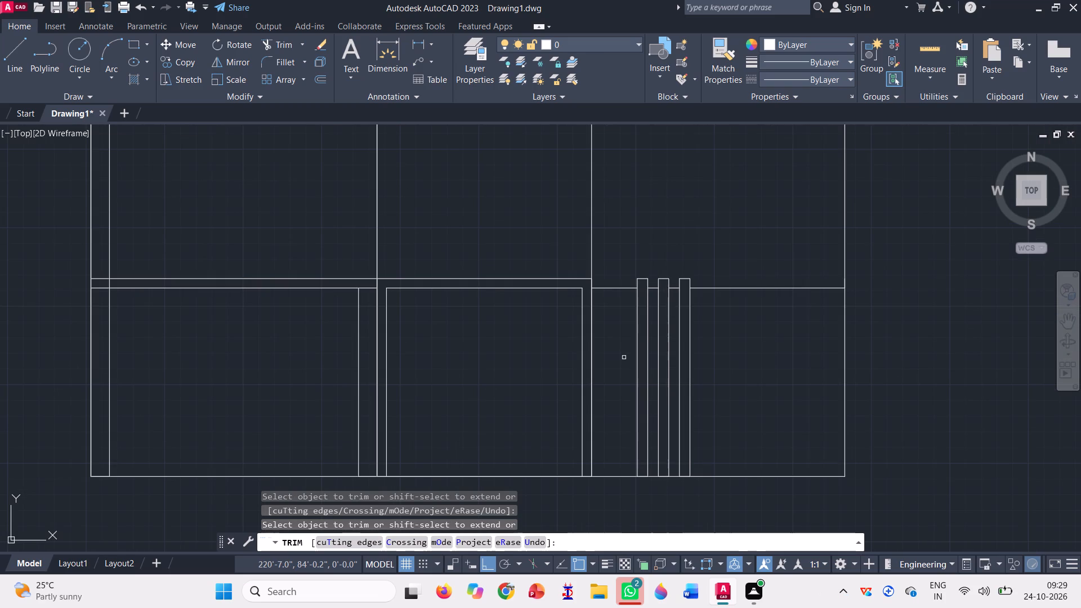
{"action": "left_click", "coordinate": [592, 373]}
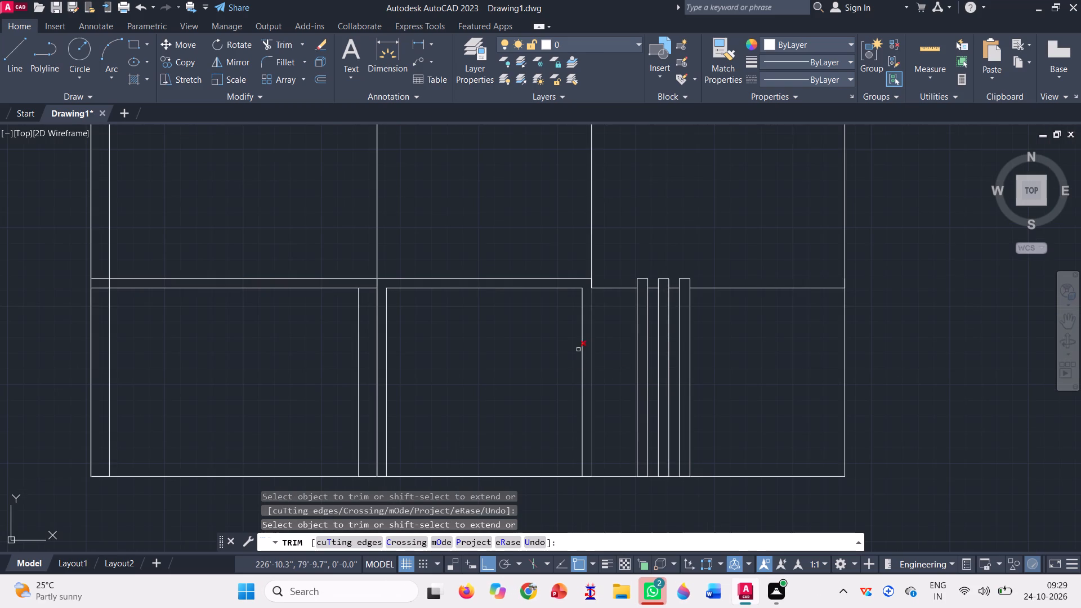
{"action": "scroll", "coordinate": [587, 267], "scroll_direction": "up", "scroll_amount": 3}
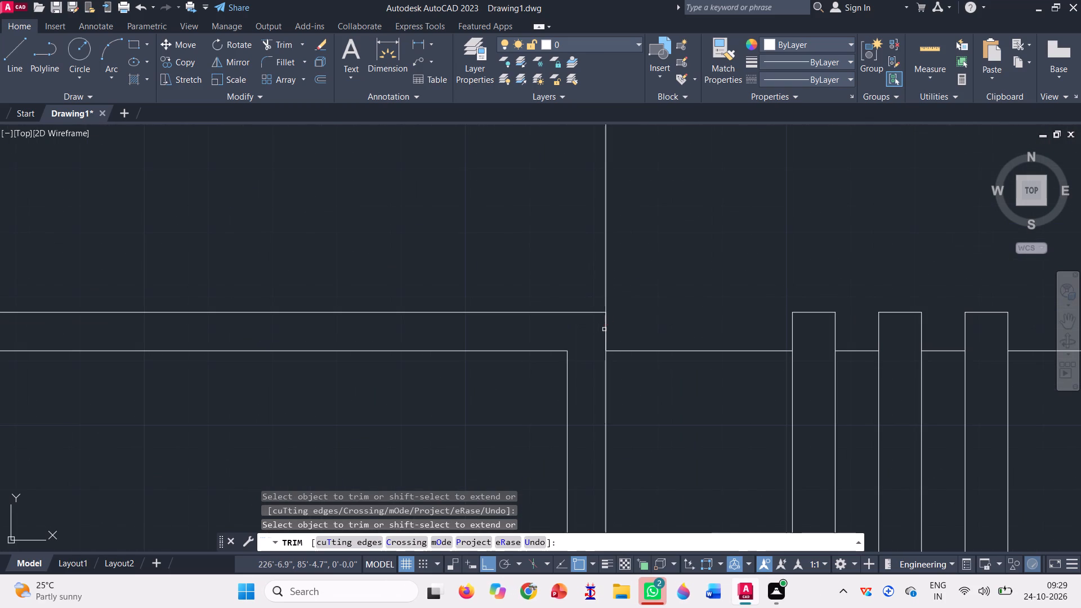
{"action": "left_click", "coordinate": [606, 330]}
{"action": "scroll", "coordinate": [633, 309], "scroll_direction": "down", "scroll_amount": 2}
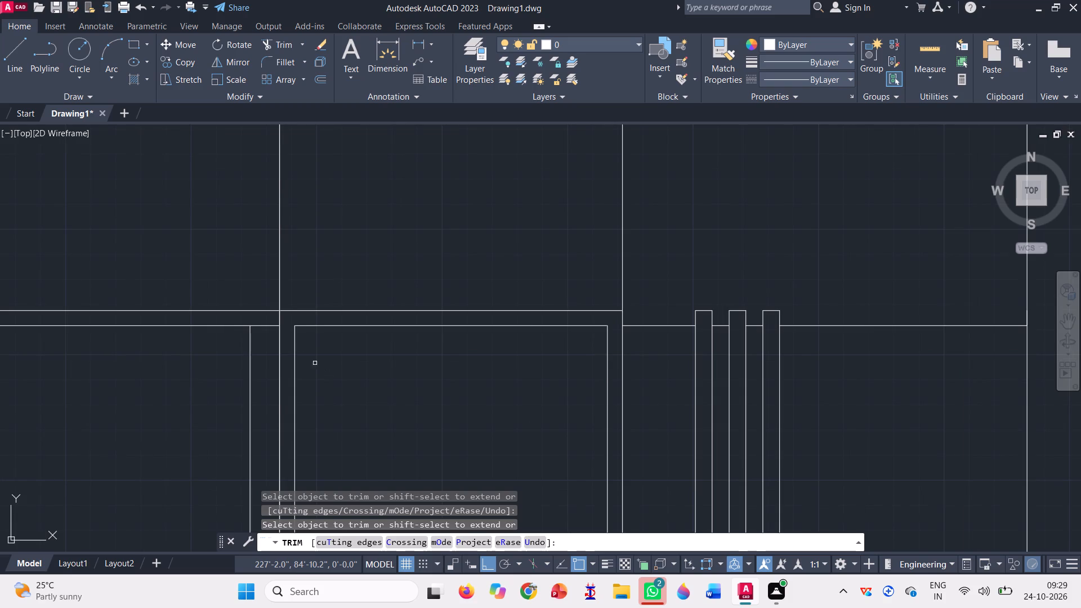
Trim the overlapping segments of the left interior line beside the frame, up to the first floor band's top edge.
{"action": "scroll", "coordinate": [289, 302], "scroll_direction": "down", "scroll_amount": 1}
{"action": "left_click", "coordinate": [283, 363]}
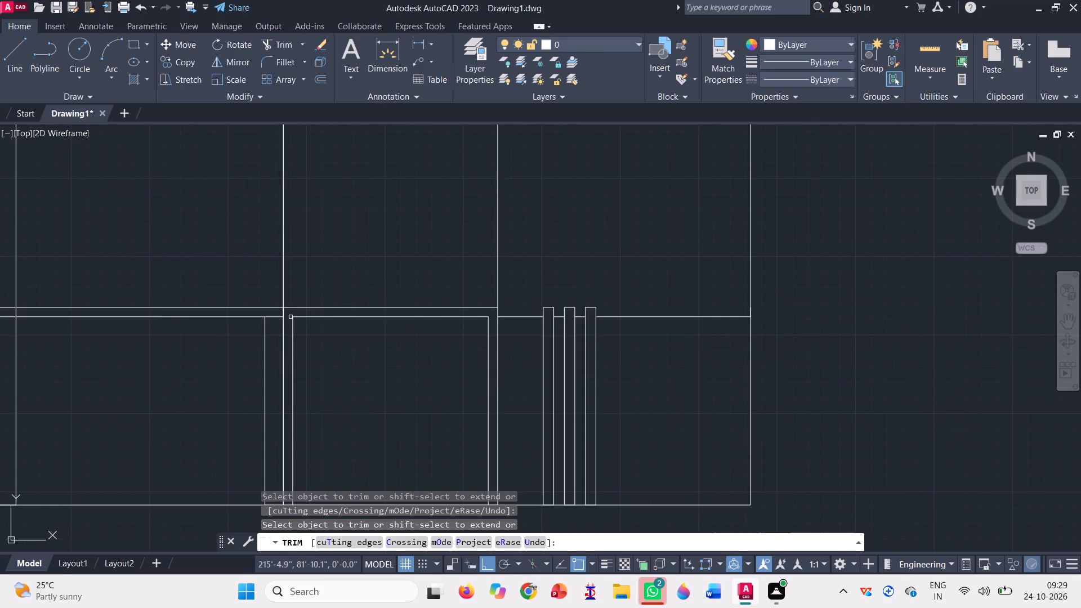
{"action": "scroll", "coordinate": [289, 310], "scroll_direction": "up", "scroll_amount": 5}
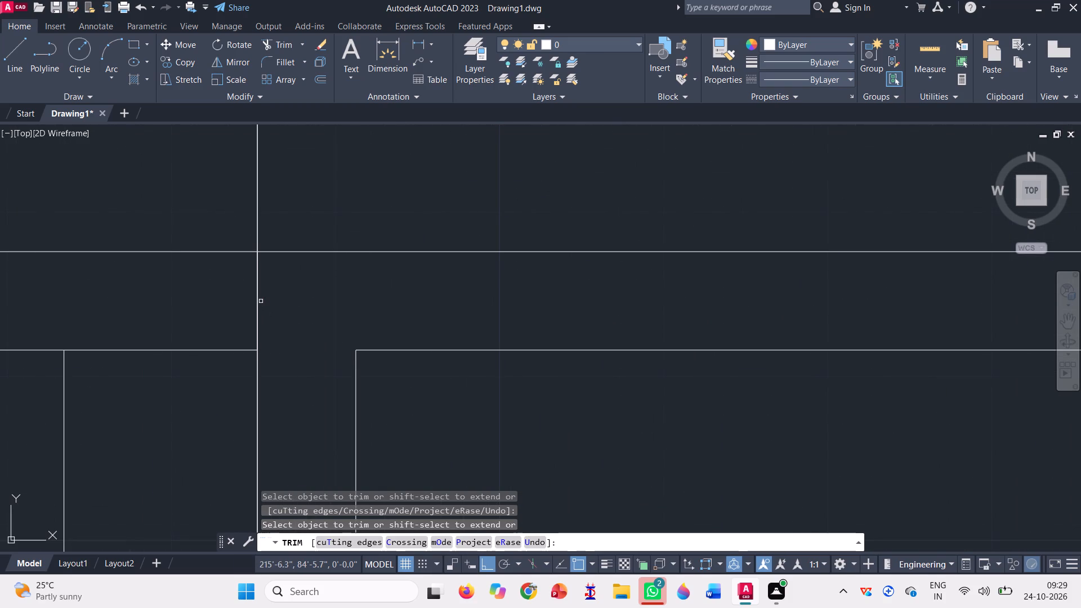
{"action": "left_click", "coordinate": [257, 301]}
{"action": "scroll", "coordinate": [352, 340], "scroll_direction": "down", "scroll_amount": 2}
{"action": "left_click", "coordinate": [315, 359]}
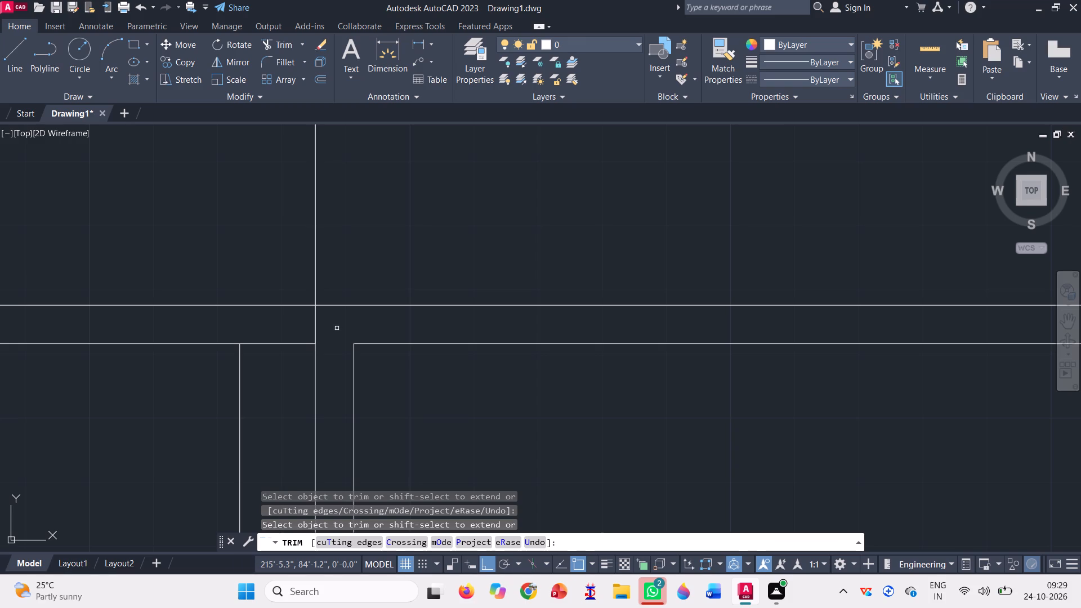
{"action": "left_click", "coordinate": [316, 319]}
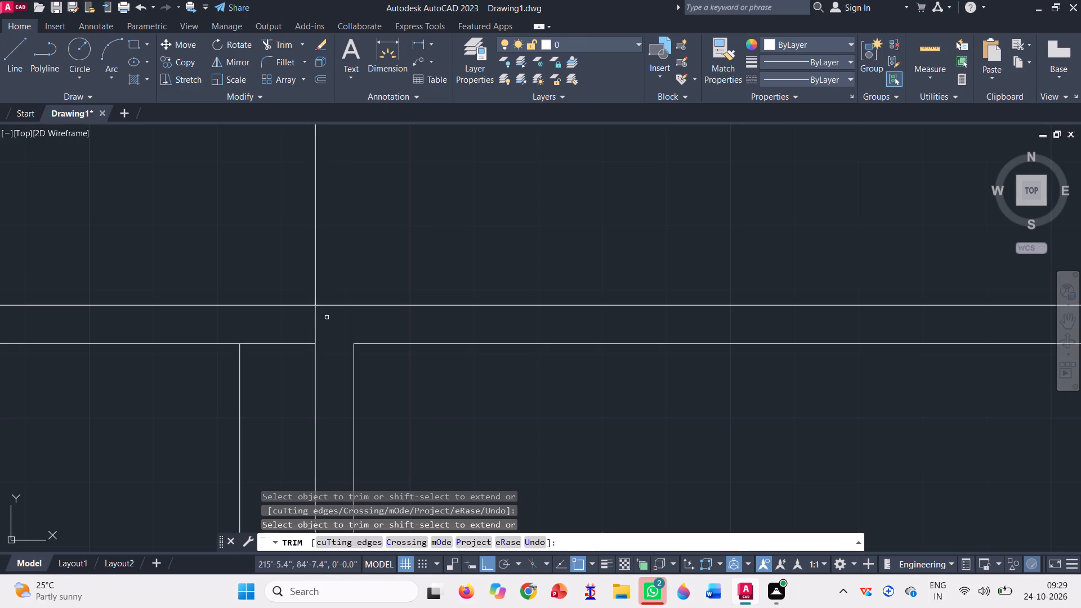
Trim the overlapping segments of the left interior line through the second storey, the second floor band and the third storey.
{"action": "scroll", "coordinate": [351, 299], "scroll_direction": "down", "scroll_amount": 2}
{"action": "scroll", "coordinate": [360, 358], "scroll_direction": "down", "scroll_amount": 1}
{"action": "scroll", "coordinate": [346, 315], "scroll_direction": "down", "scroll_amount": 1}
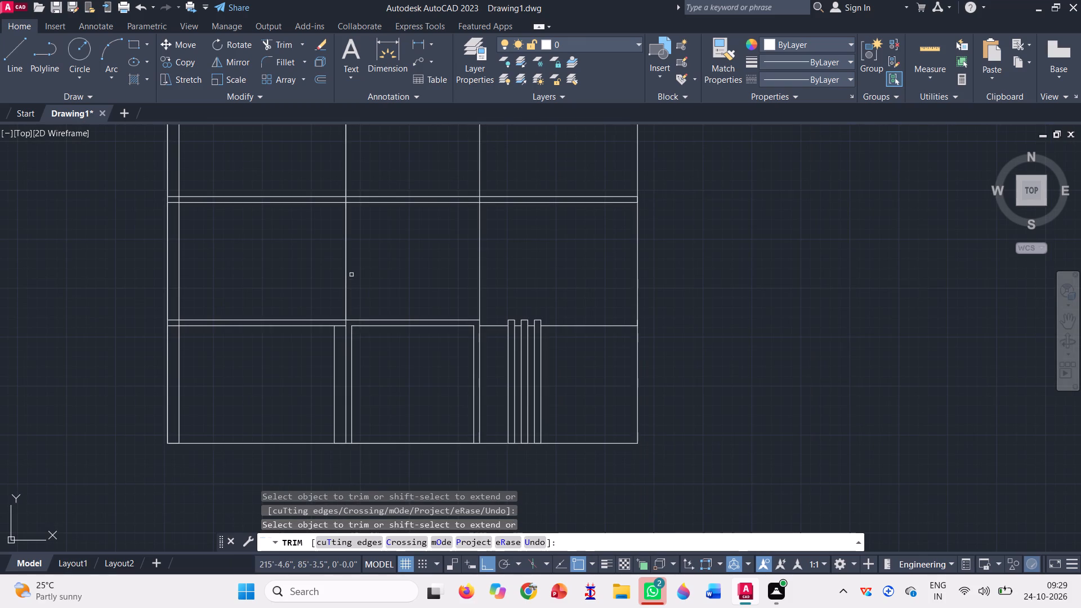
{"action": "left_click", "coordinate": [344, 279]}
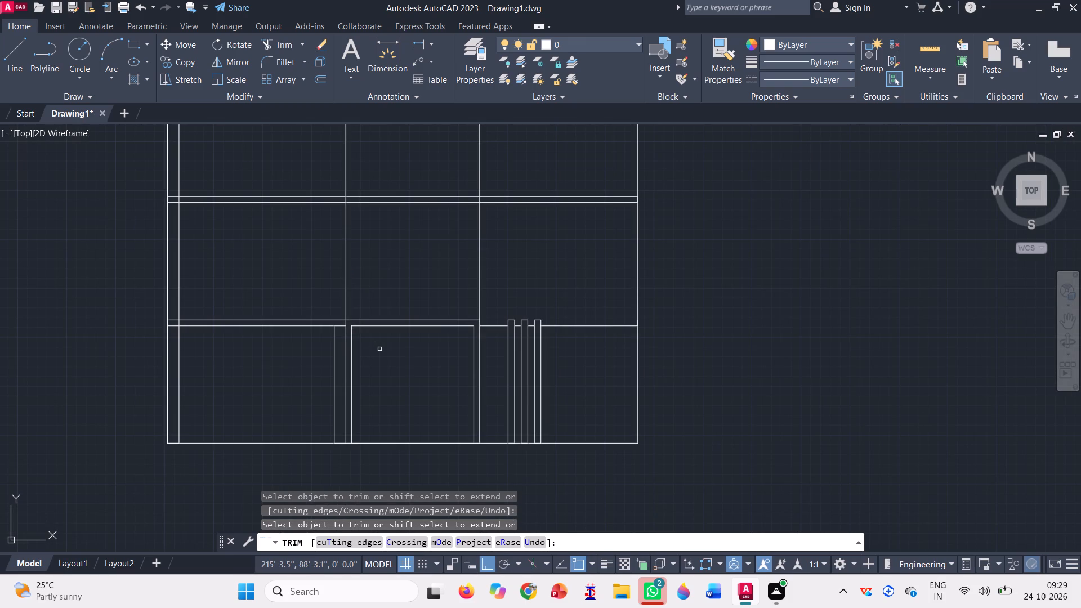
{"action": "scroll", "coordinate": [349, 199], "scroll_direction": "up", "scroll_amount": 6}
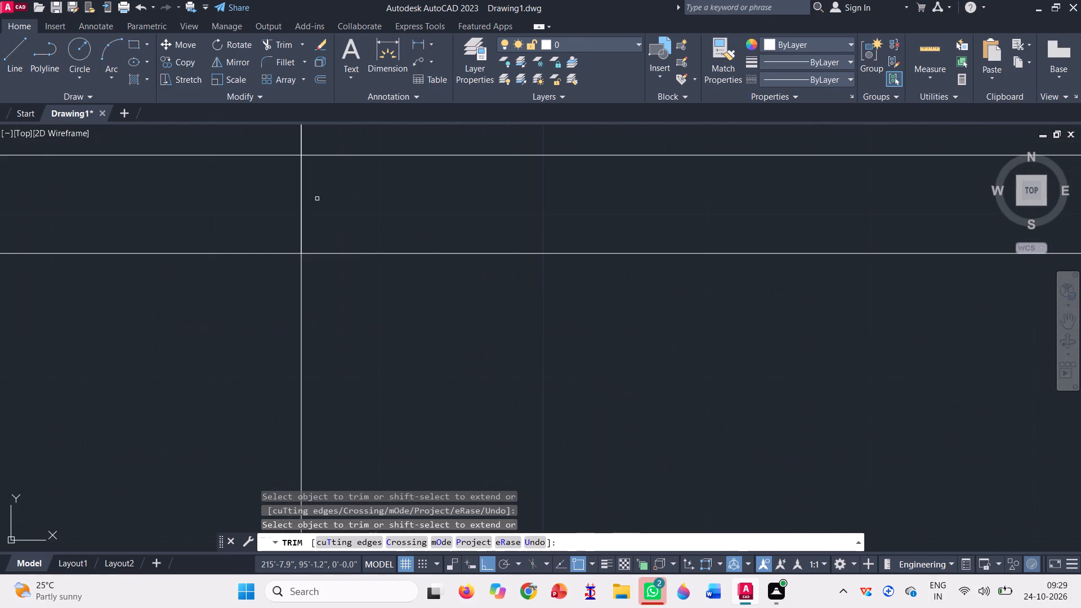
{"action": "left_click", "coordinate": [300, 220]}
{"action": "scroll", "coordinate": [415, 364], "scroll_direction": "down", "scroll_amount": 3}
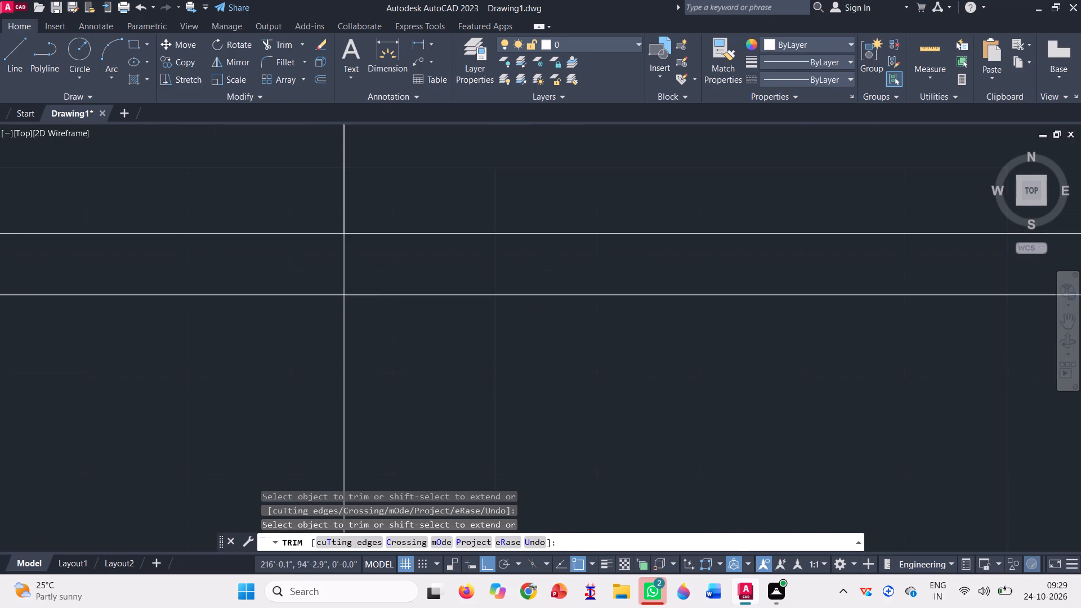
{"action": "scroll", "coordinate": [414, 364], "scroll_direction": "down", "scroll_amount": 3}
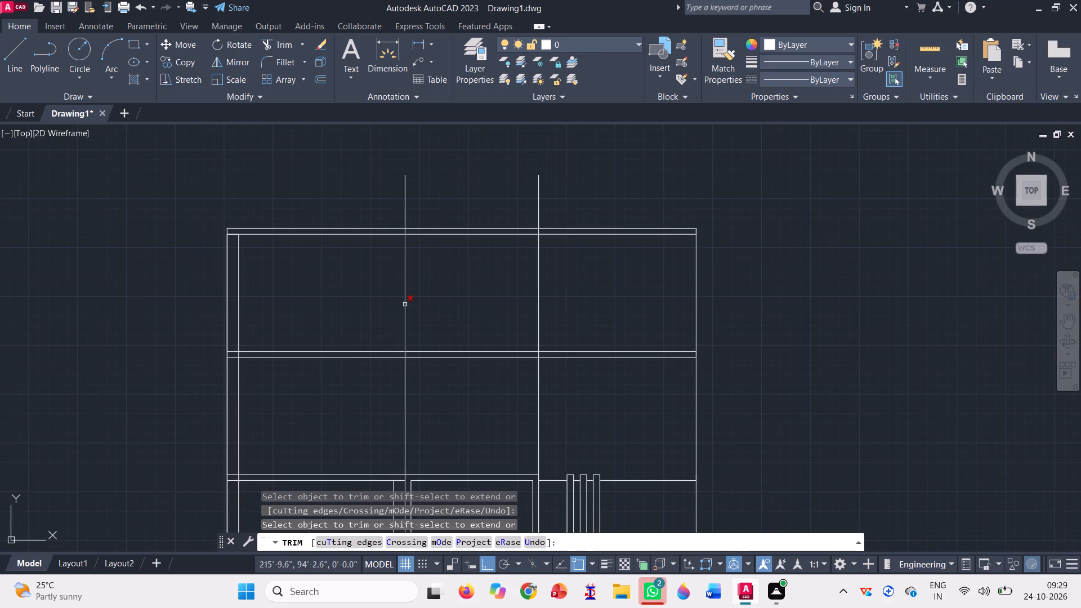
{"action": "left_click", "coordinate": [405, 304]}
{"action": "scroll", "coordinate": [410, 209], "scroll_direction": "up", "scroll_amount": 1}
{"action": "scroll", "coordinate": [351, 220], "scroll_direction": "down", "scroll_amount": 1}
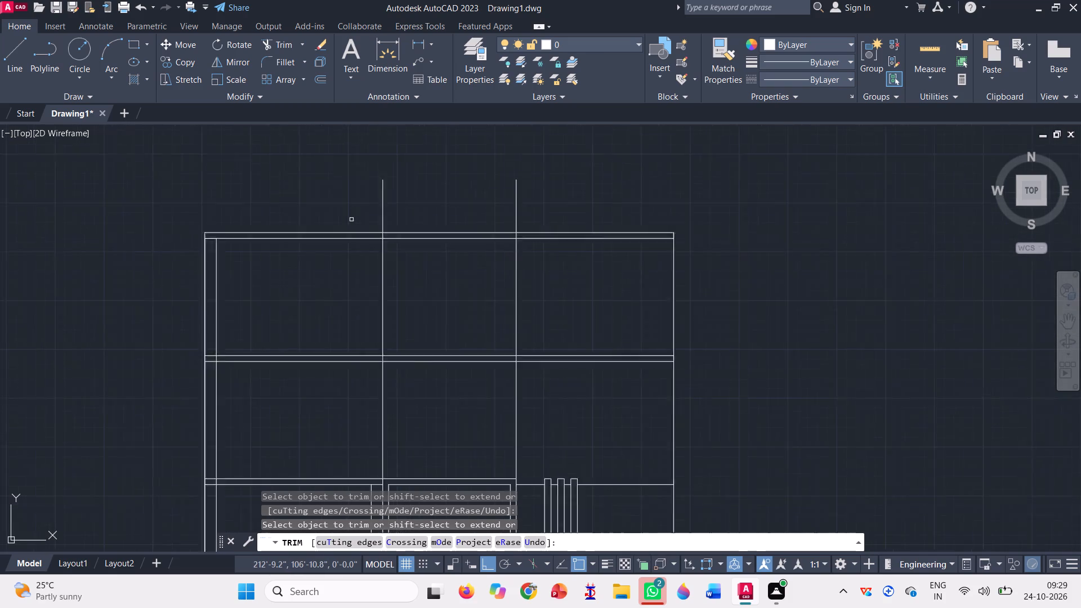
{"action": "scroll", "coordinate": [351, 220], "scroll_direction": "down", "scroll_amount": 1}
{"action": "key", "text": "Escape"}
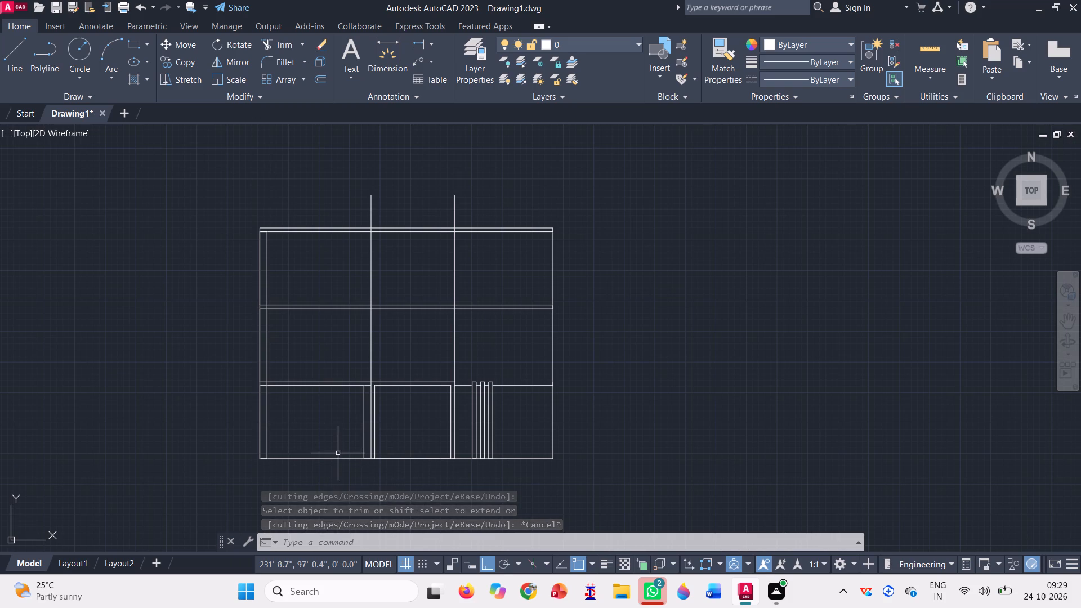
Trim the first and second floor band lines where they cross inside the left column, using one vertical fence.
{"action": "left_click", "coordinate": [282, 41]}
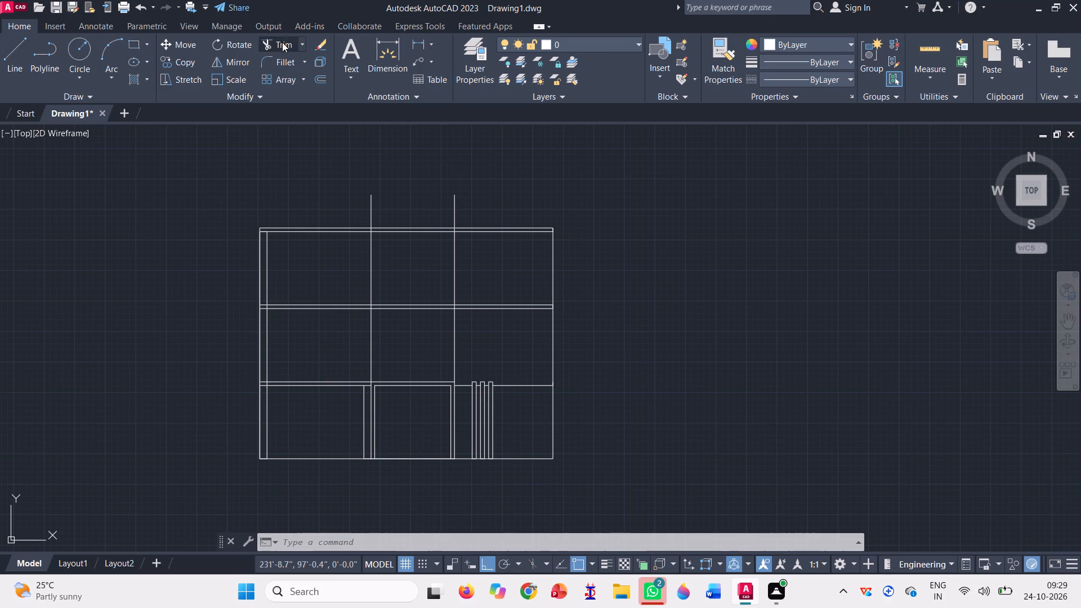
{"action": "scroll", "coordinate": [248, 388], "scroll_direction": "up", "scroll_amount": 4}
{"action": "left_click", "coordinate": [350, 405]}
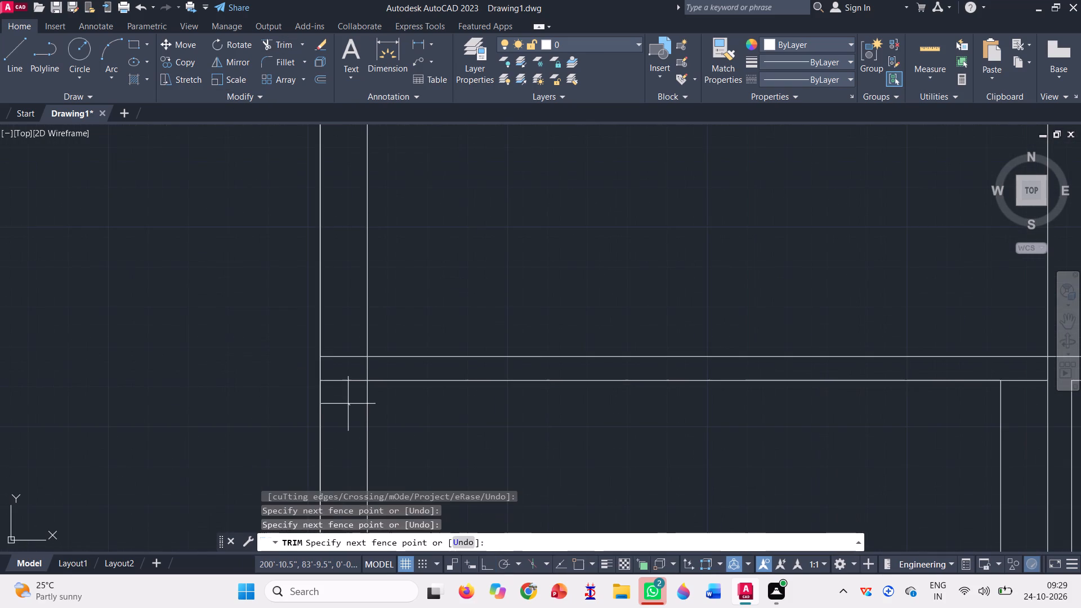
{"action": "scroll", "coordinate": [347, 402], "scroll_direction": "down", "scroll_amount": 3}
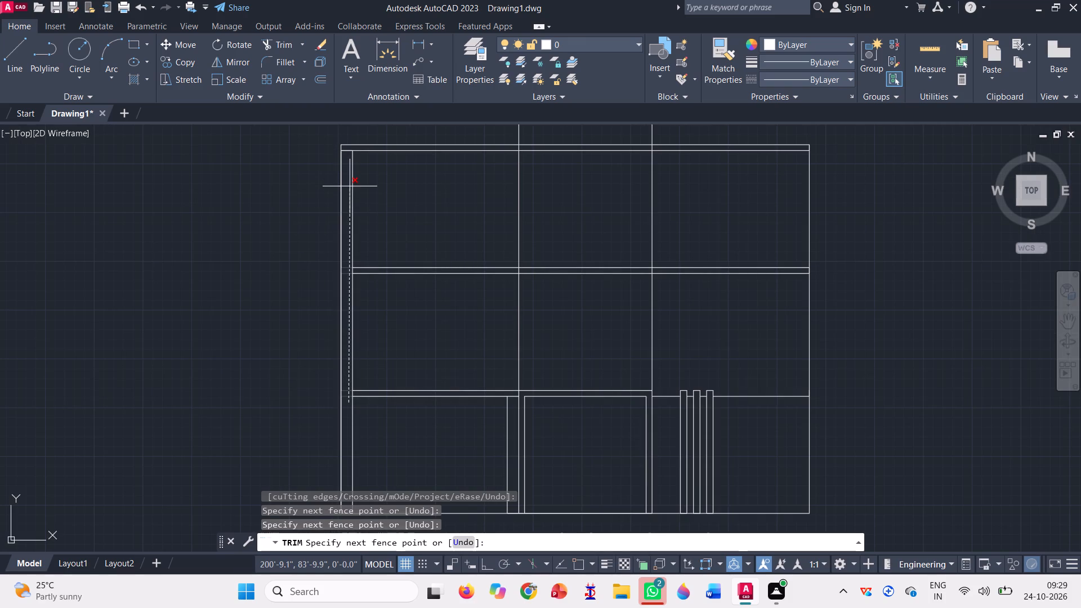
{"action": "scroll", "coordinate": [350, 186], "scroll_direction": "up", "scroll_amount": 2}
{"action": "left_click", "coordinate": [341, 186]}
{"action": "scroll", "coordinate": [311, 257], "scroll_direction": "down", "scroll_amount": 2}
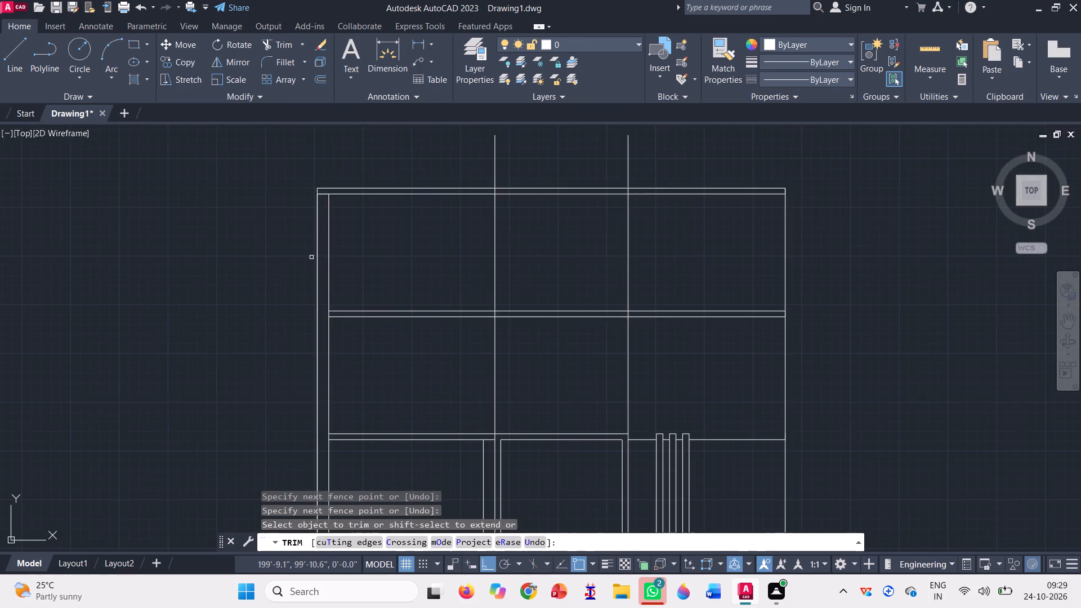
{"action": "scroll", "coordinate": [311, 257], "scroll_direction": "down", "scroll_amount": 1}
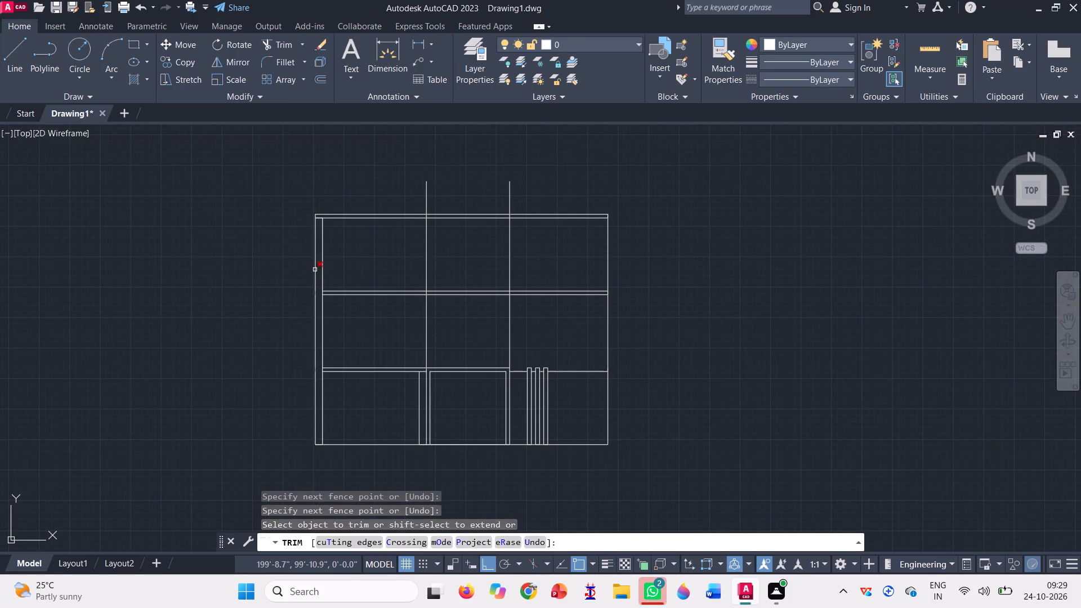
Trim the overlapping line segments along the left column's outer edge through all three storeys.
{"action": "left_click", "coordinate": [315, 270]}
{"action": "scroll", "coordinate": [314, 315], "scroll_direction": "up", "scroll_amount": 3}
{"action": "scroll", "coordinate": [305, 228], "scroll_direction": "down", "scroll_amount": 1}
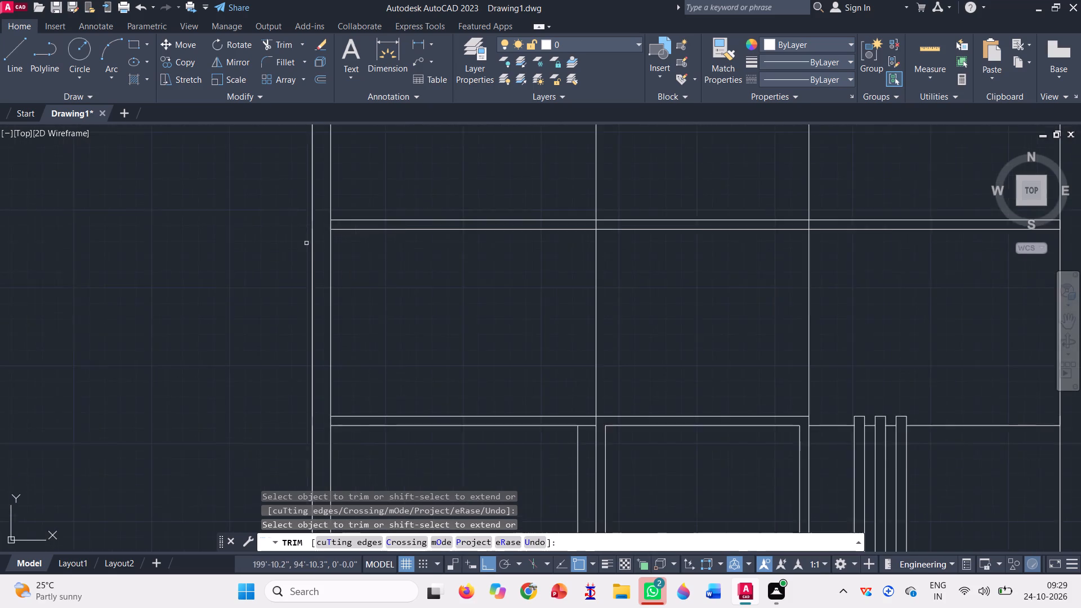
{"action": "scroll", "coordinate": [306, 244], "scroll_direction": "down", "scroll_amount": 1}
{"action": "left_click", "coordinate": [310, 212]}
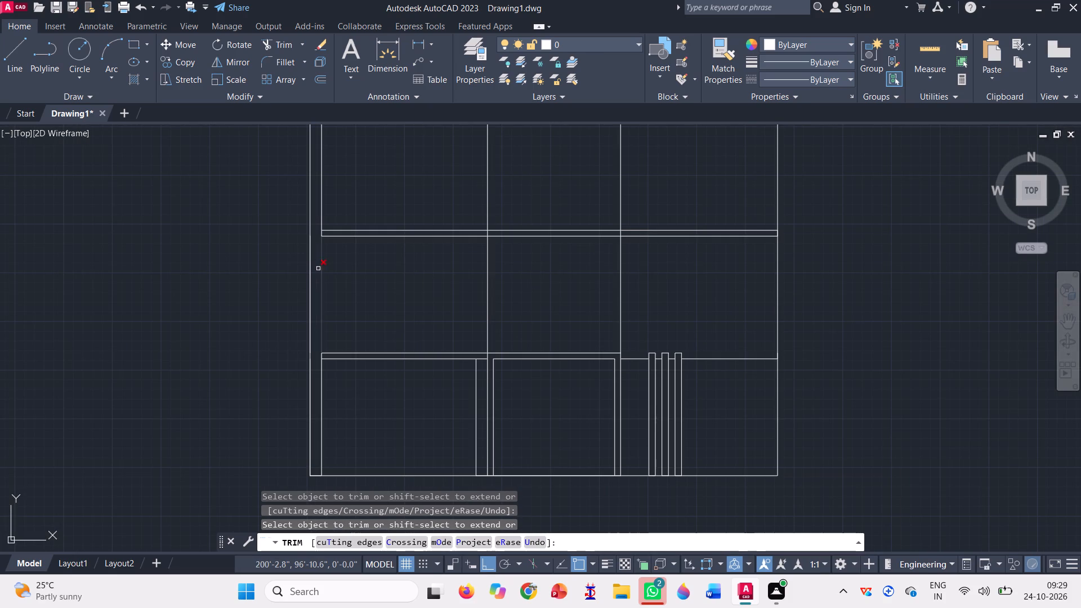
{"action": "left_click", "coordinate": [311, 266]}
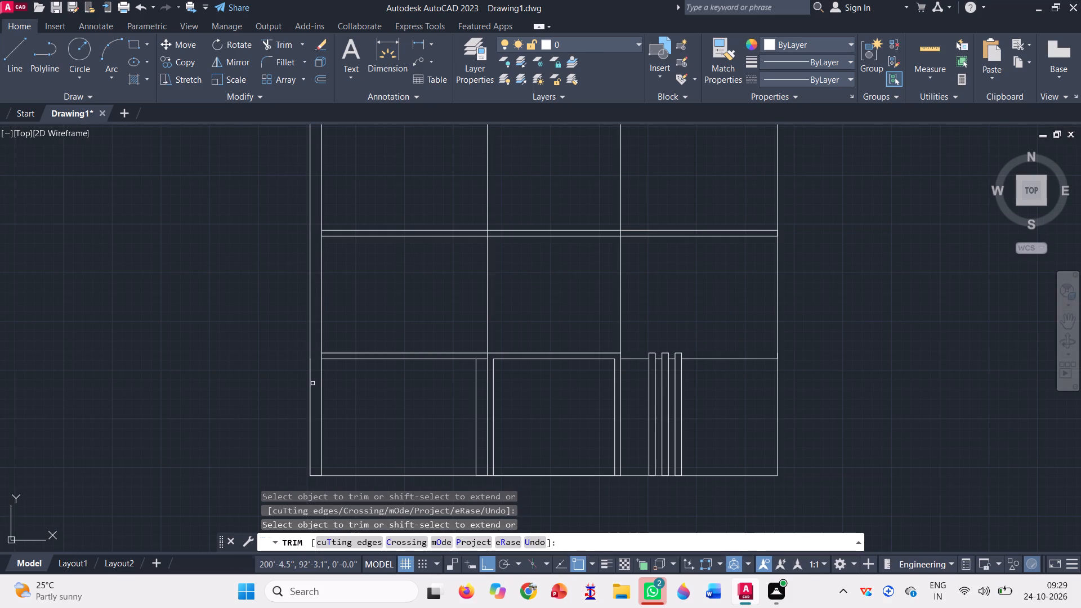
{"action": "left_click", "coordinate": [310, 383]}
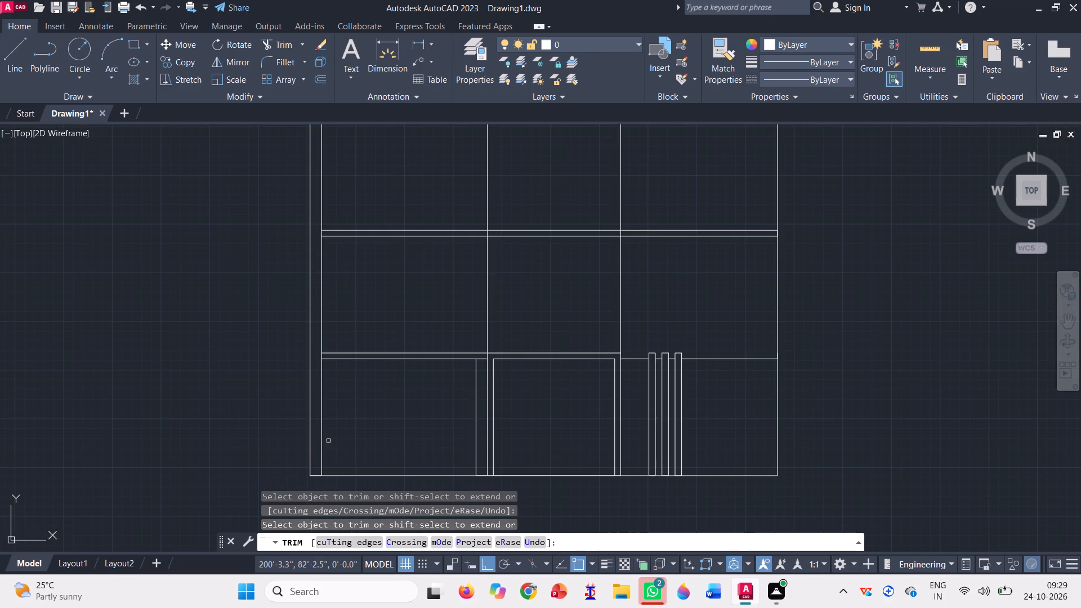
{"action": "scroll", "coordinate": [241, 428], "scroll_direction": "down", "scroll_amount": 1}
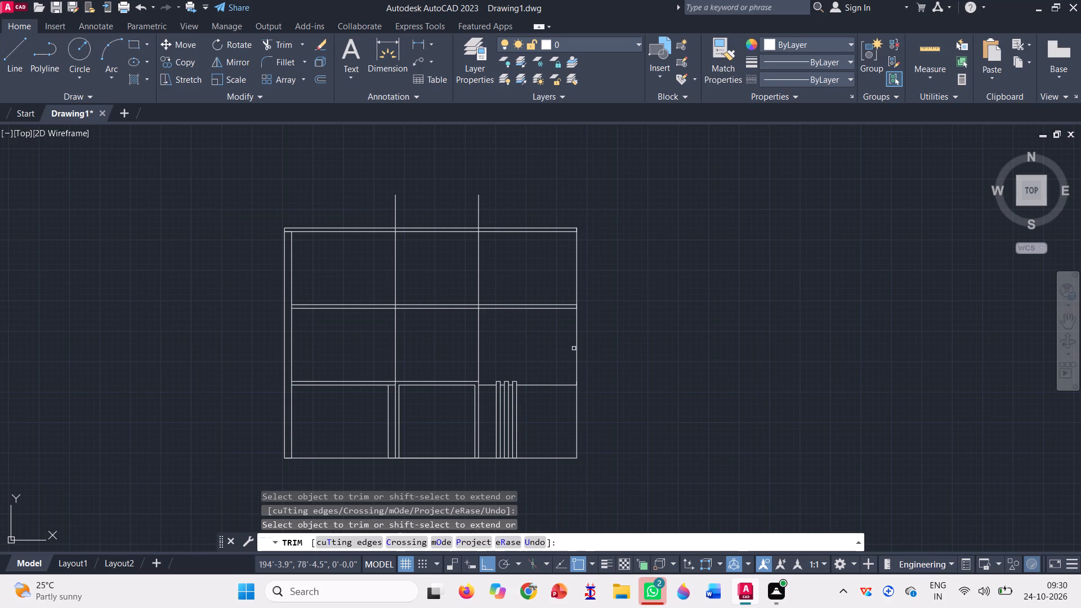
{"action": "key", "text": "Escape"}
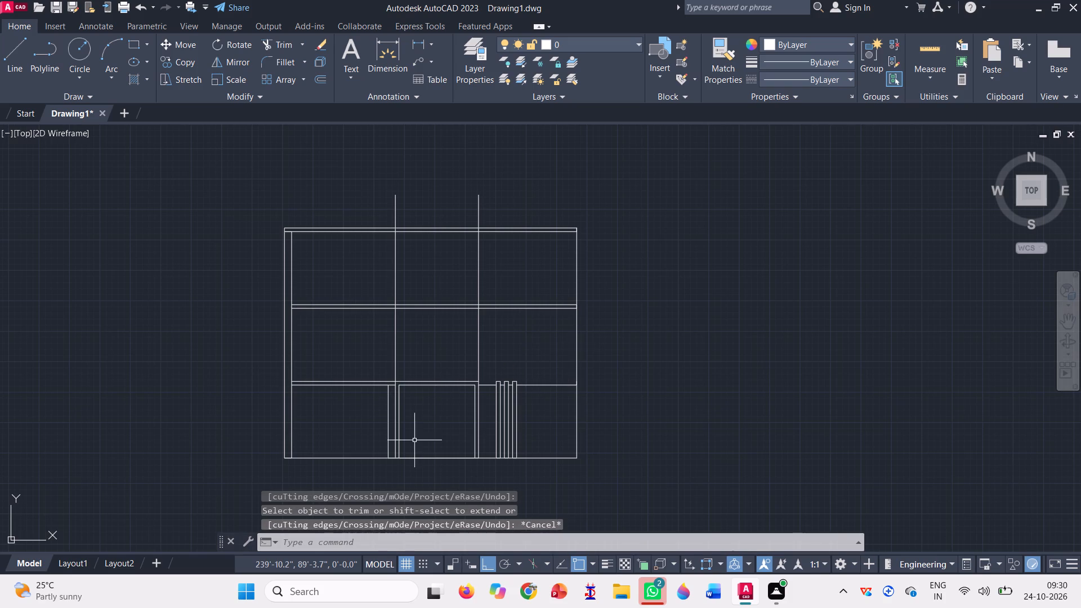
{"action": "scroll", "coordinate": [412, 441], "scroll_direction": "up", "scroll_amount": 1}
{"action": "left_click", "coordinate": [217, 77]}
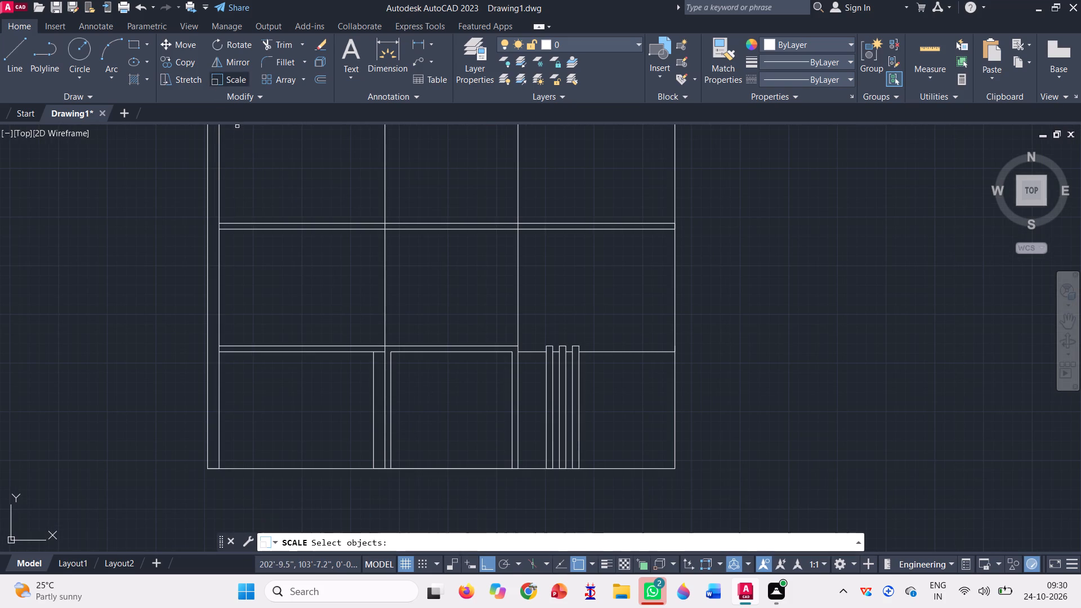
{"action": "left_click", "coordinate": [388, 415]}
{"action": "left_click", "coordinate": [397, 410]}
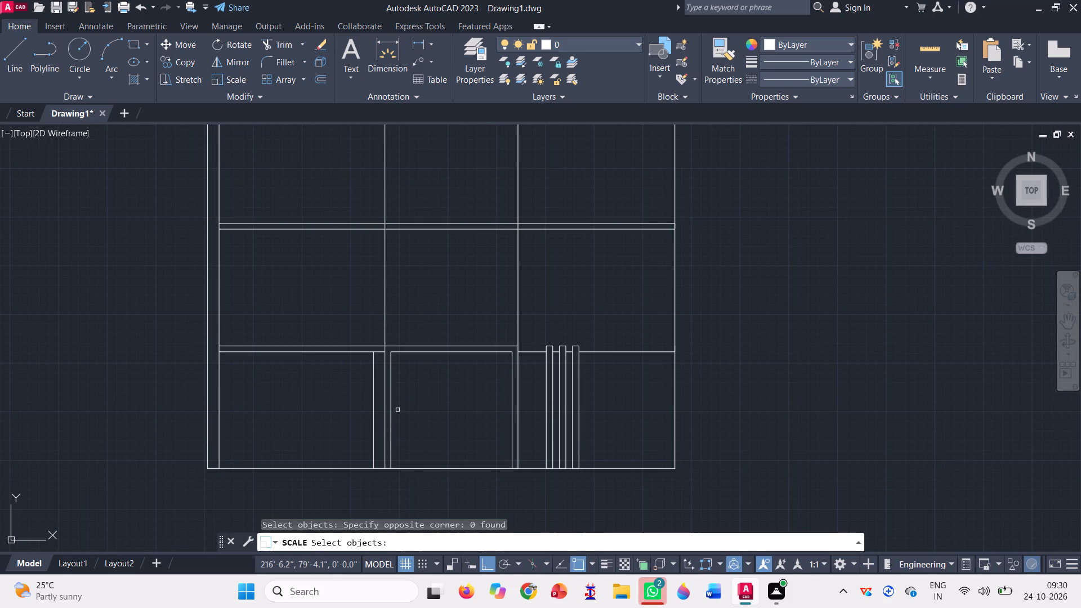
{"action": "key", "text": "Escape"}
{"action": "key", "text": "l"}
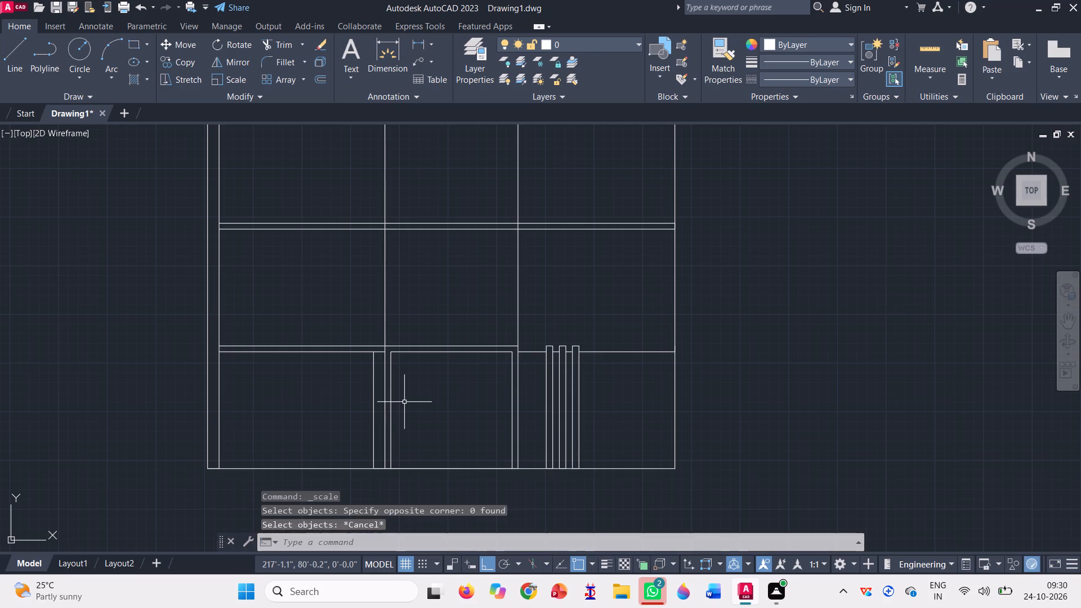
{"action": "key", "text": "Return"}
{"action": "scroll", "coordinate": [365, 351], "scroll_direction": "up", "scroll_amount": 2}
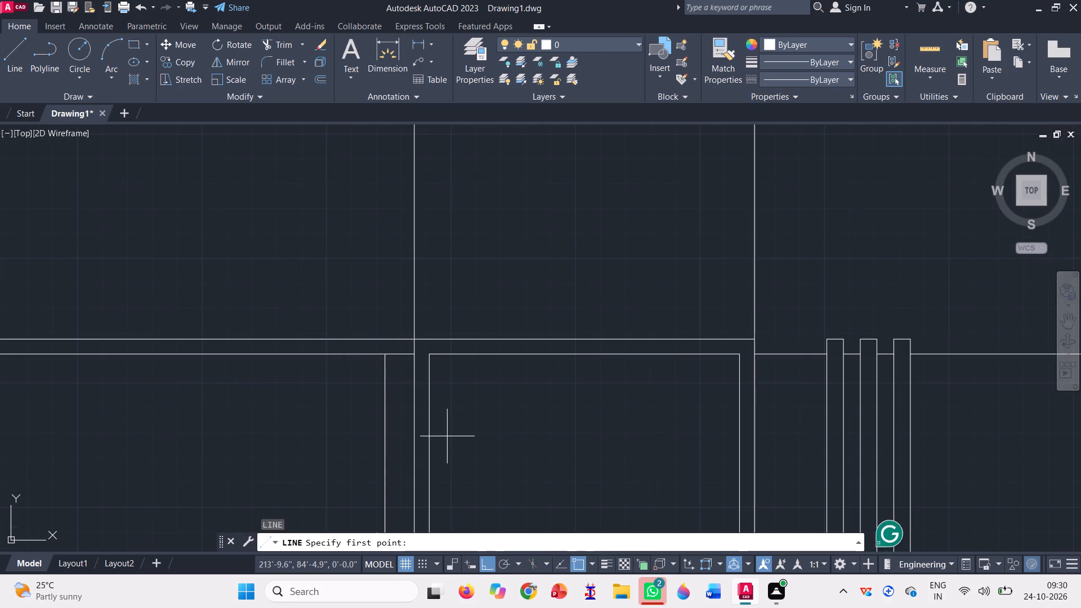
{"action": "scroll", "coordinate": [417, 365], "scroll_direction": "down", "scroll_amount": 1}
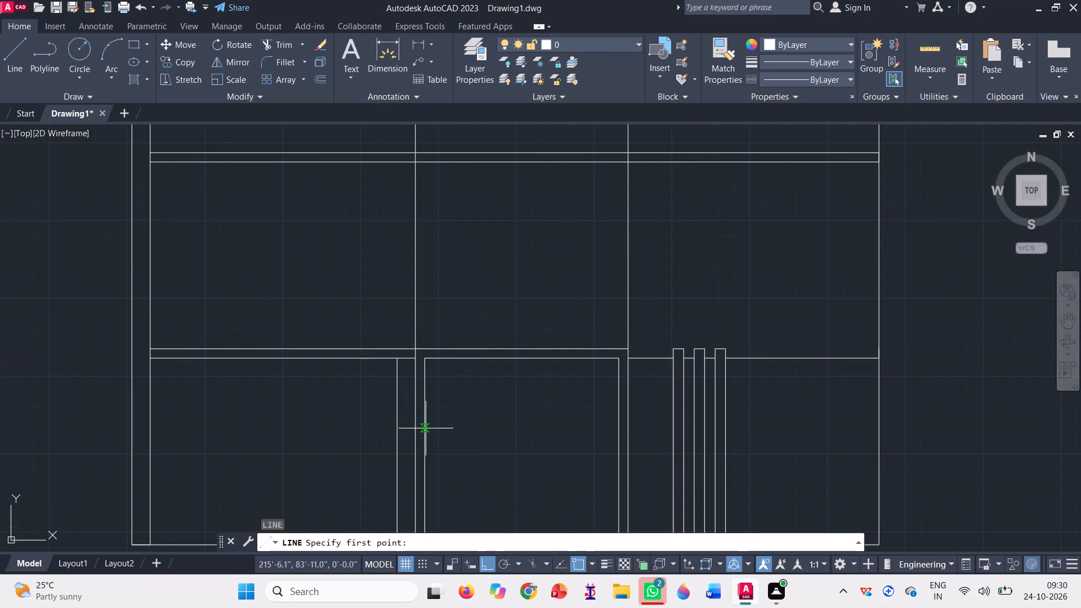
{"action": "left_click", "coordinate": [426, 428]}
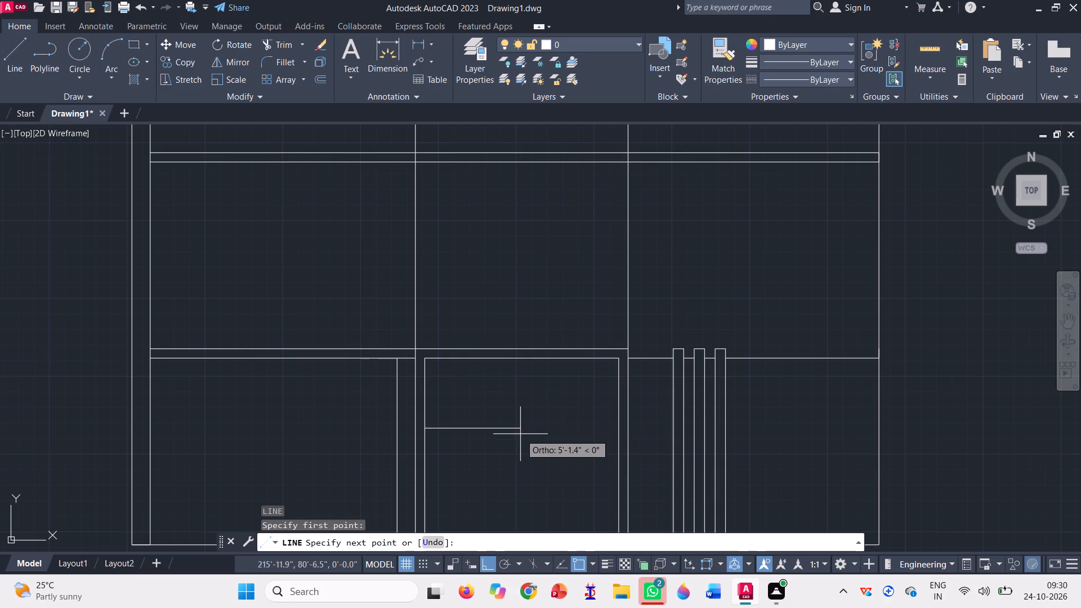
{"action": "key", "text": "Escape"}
Draw a horizontal line across the ground-floor frame, below its top, from its outer left side to its outer right side.
{"action": "key", "text": "l"}
{"action": "key", "text": "Return"}
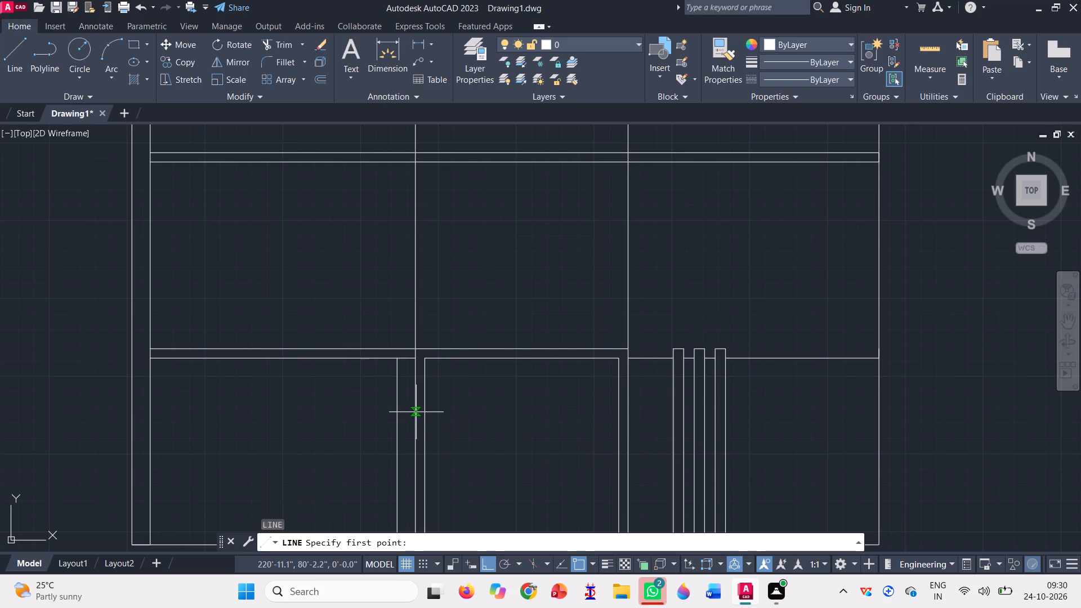
{"action": "left_click", "coordinate": [416, 410]}
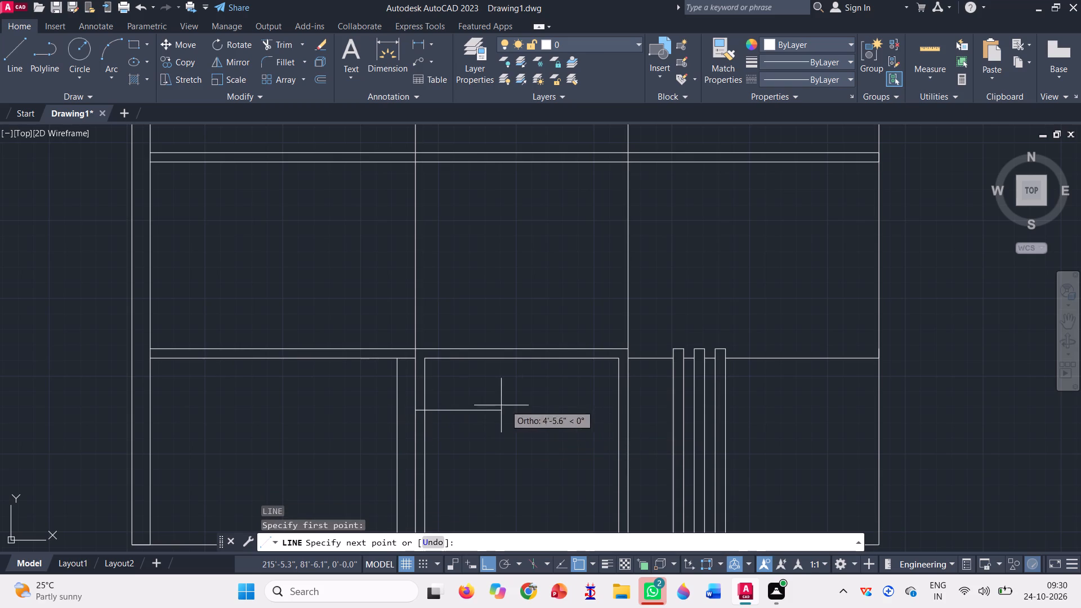
{"action": "left_click", "coordinate": [627, 410]}
{"action": "key", "text": "space"}
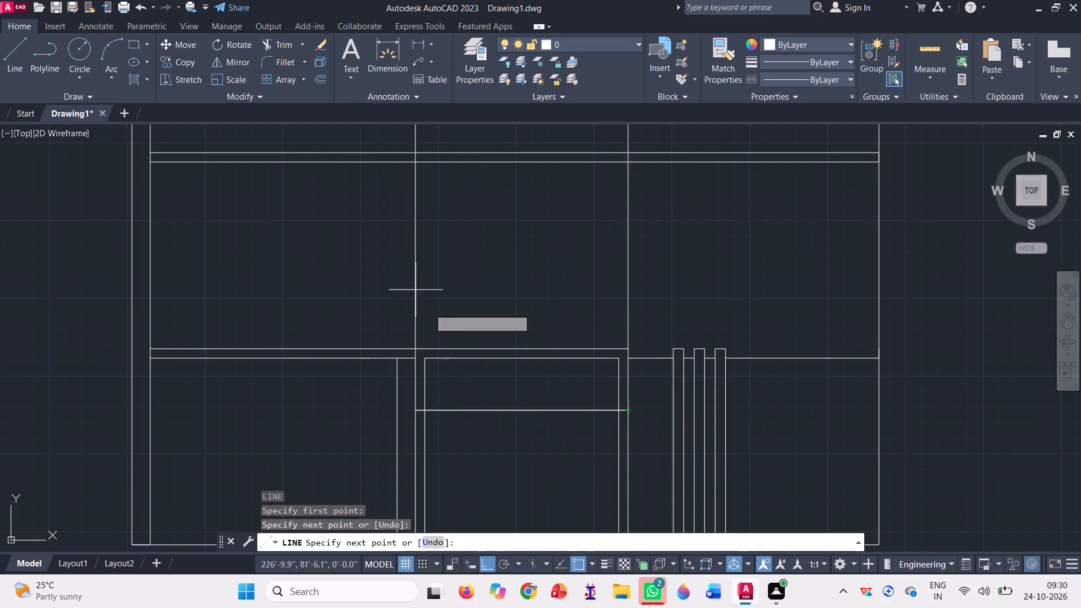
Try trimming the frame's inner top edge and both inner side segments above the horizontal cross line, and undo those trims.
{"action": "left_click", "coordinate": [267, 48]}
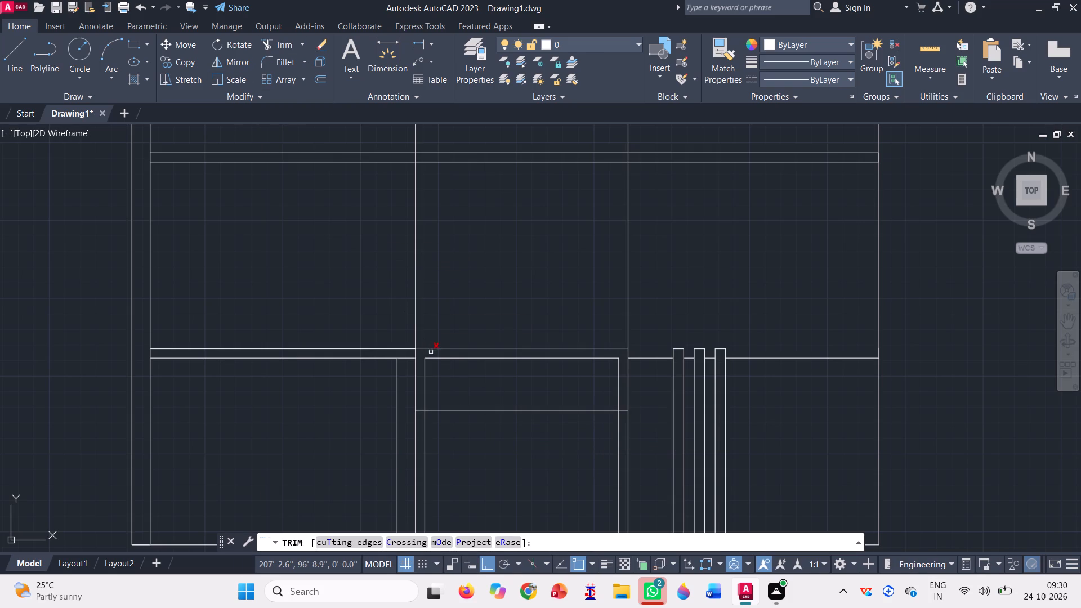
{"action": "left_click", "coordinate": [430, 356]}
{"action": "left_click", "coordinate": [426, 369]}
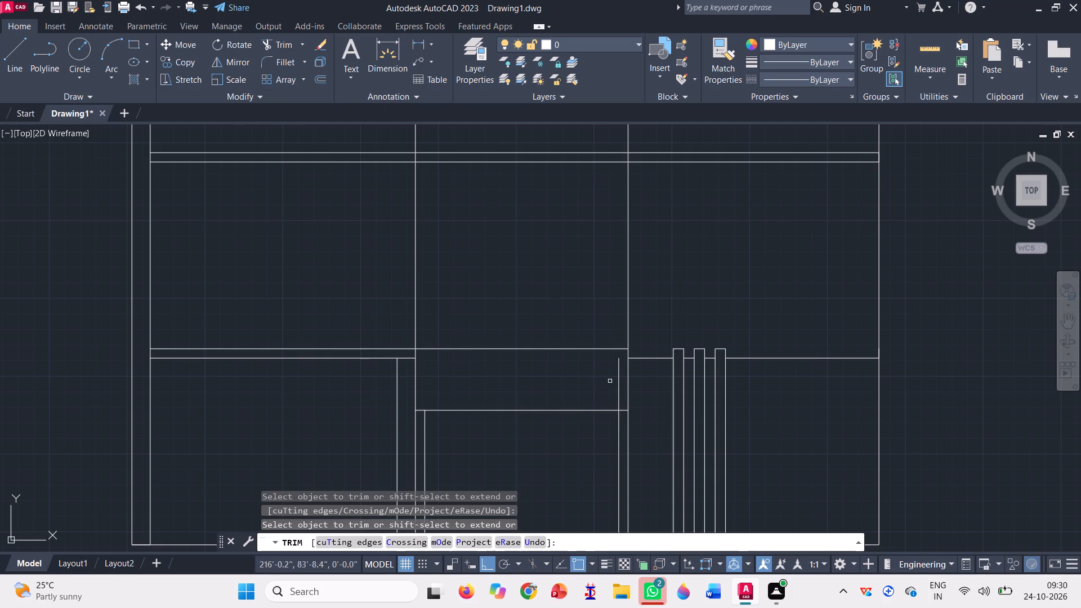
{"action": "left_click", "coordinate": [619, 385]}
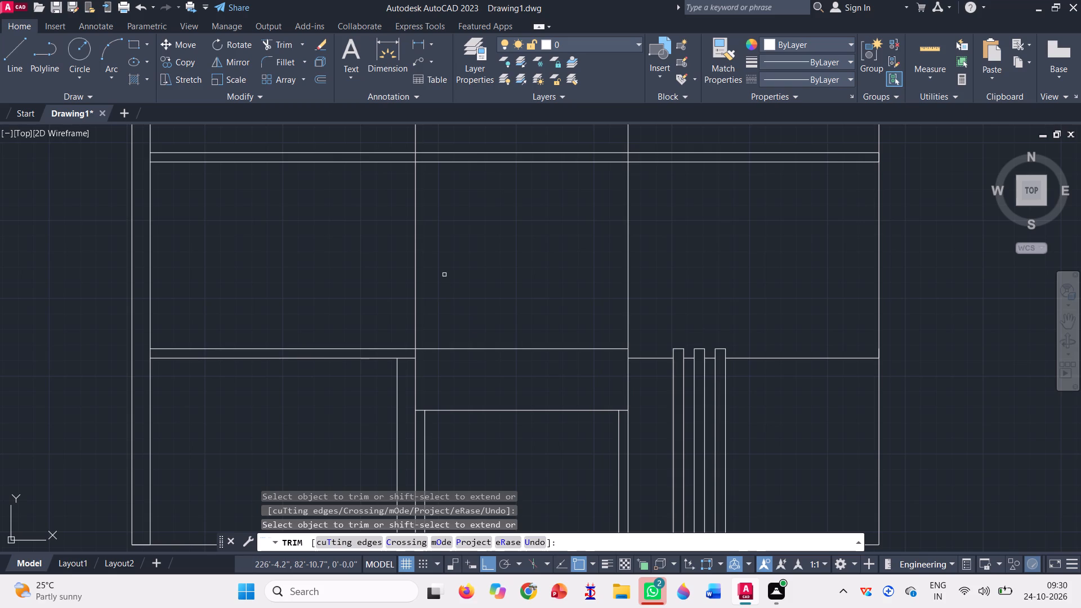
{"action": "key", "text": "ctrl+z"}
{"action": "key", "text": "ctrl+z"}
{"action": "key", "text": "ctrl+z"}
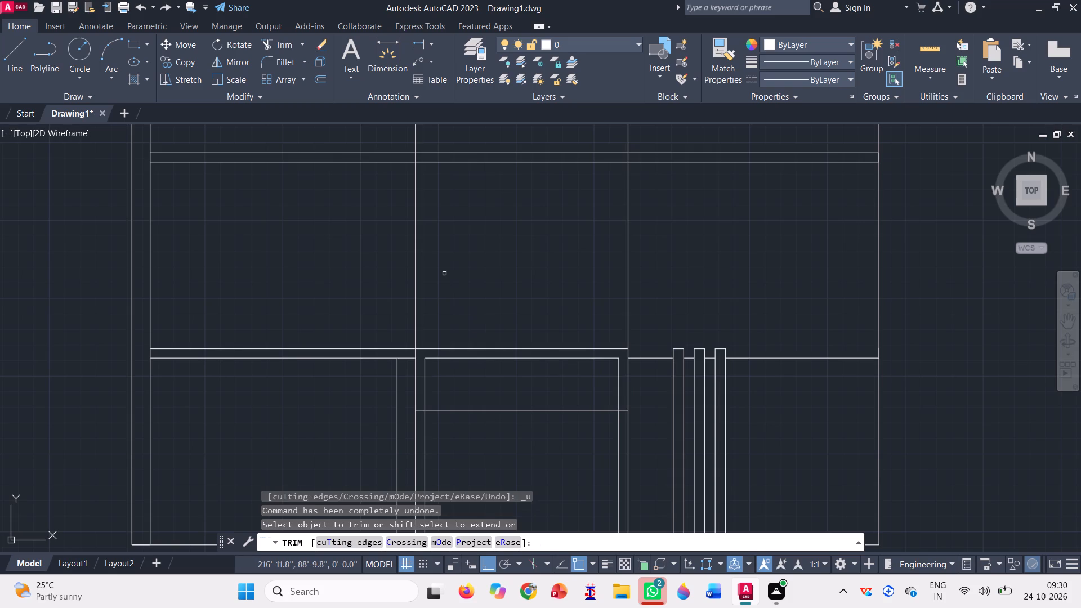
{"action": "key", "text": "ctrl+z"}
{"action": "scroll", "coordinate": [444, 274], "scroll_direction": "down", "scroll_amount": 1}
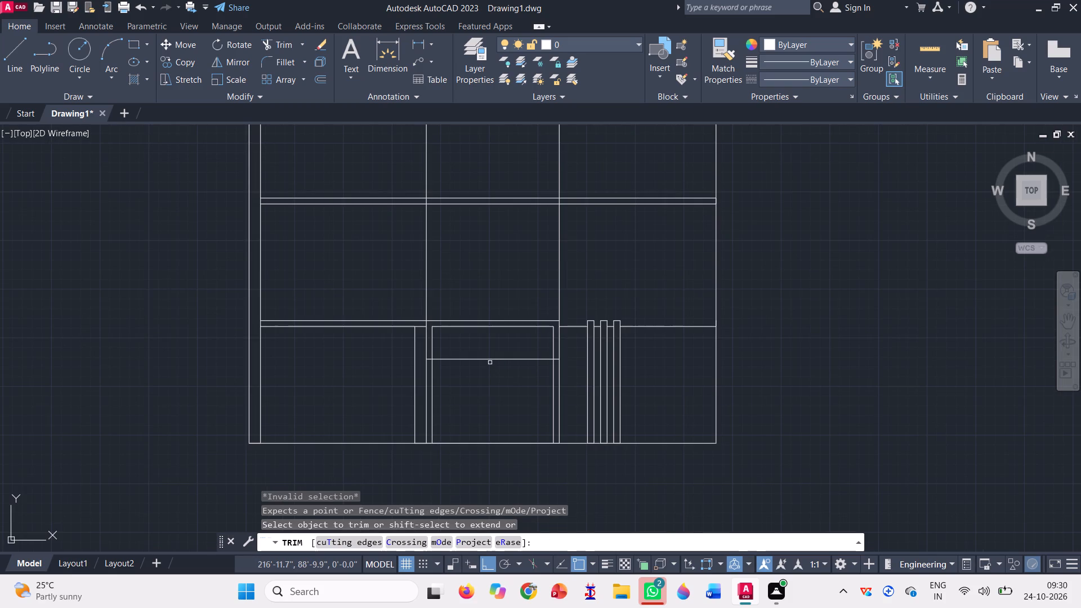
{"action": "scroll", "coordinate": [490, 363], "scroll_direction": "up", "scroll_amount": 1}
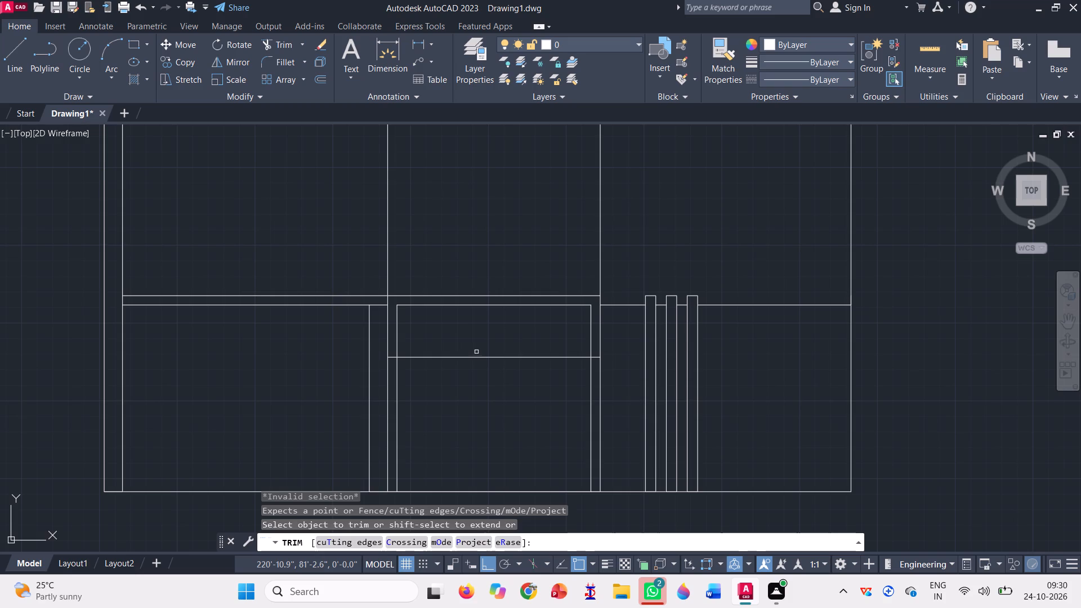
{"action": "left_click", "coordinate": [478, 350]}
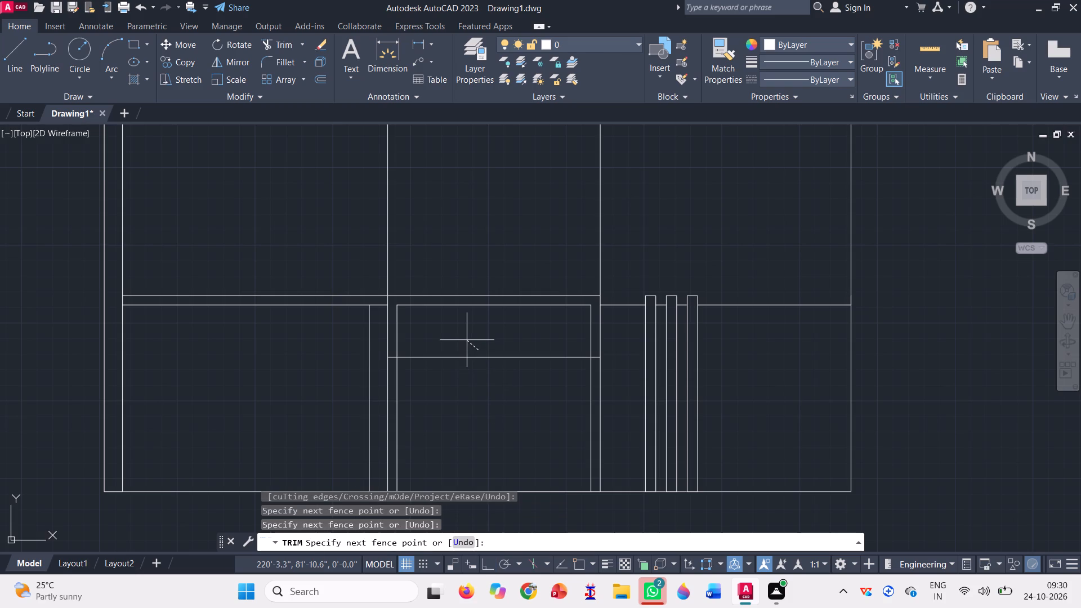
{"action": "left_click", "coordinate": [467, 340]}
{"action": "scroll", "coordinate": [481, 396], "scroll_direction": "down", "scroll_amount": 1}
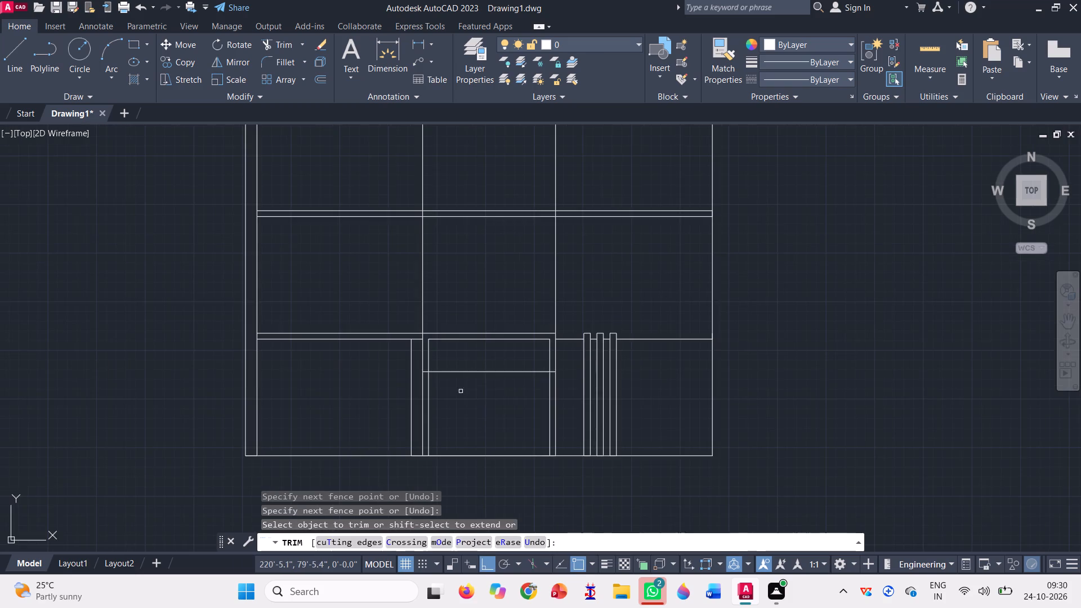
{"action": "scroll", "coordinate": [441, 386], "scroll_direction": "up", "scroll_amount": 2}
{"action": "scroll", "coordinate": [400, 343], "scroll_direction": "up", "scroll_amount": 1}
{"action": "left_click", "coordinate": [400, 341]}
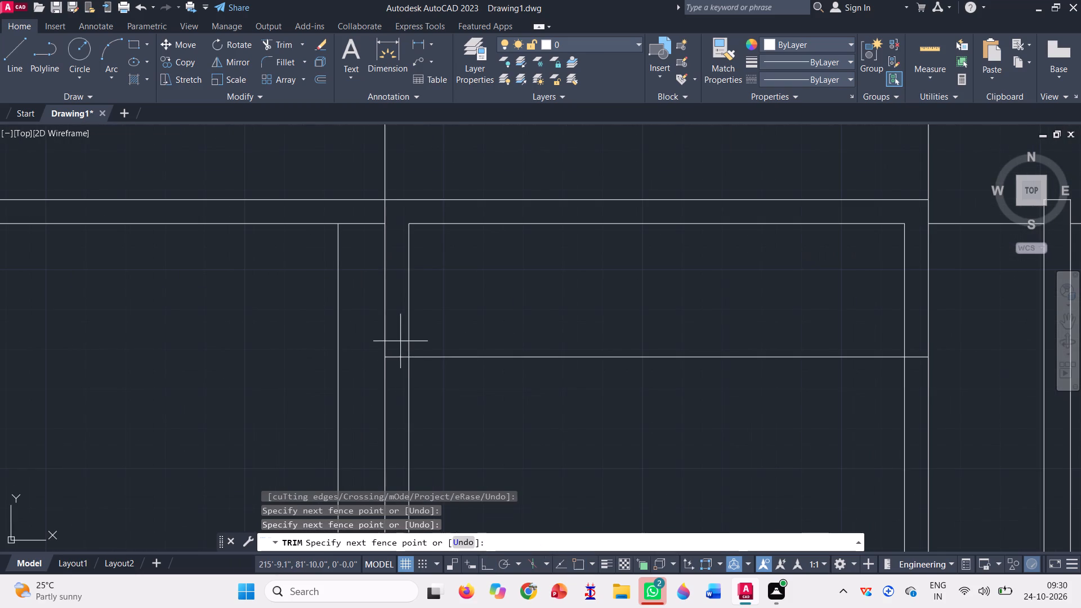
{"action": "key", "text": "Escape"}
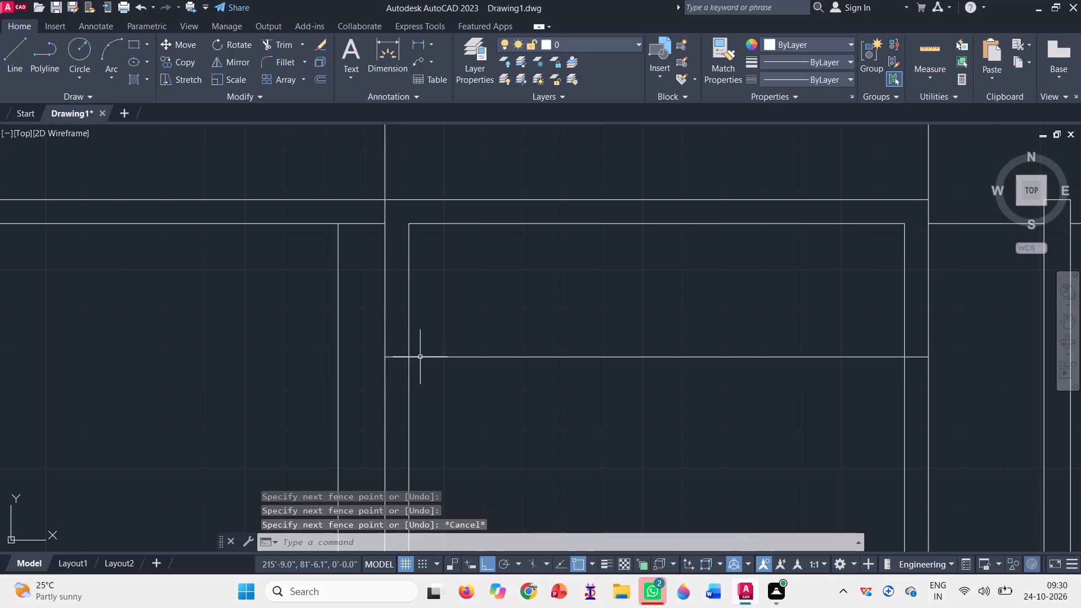
Draw a horizontal line along the first floor band's top edge, from the left column's inner side to the building's right edge.
{"action": "scroll", "coordinate": [467, 336], "scroll_direction": "down", "scroll_amount": 2}
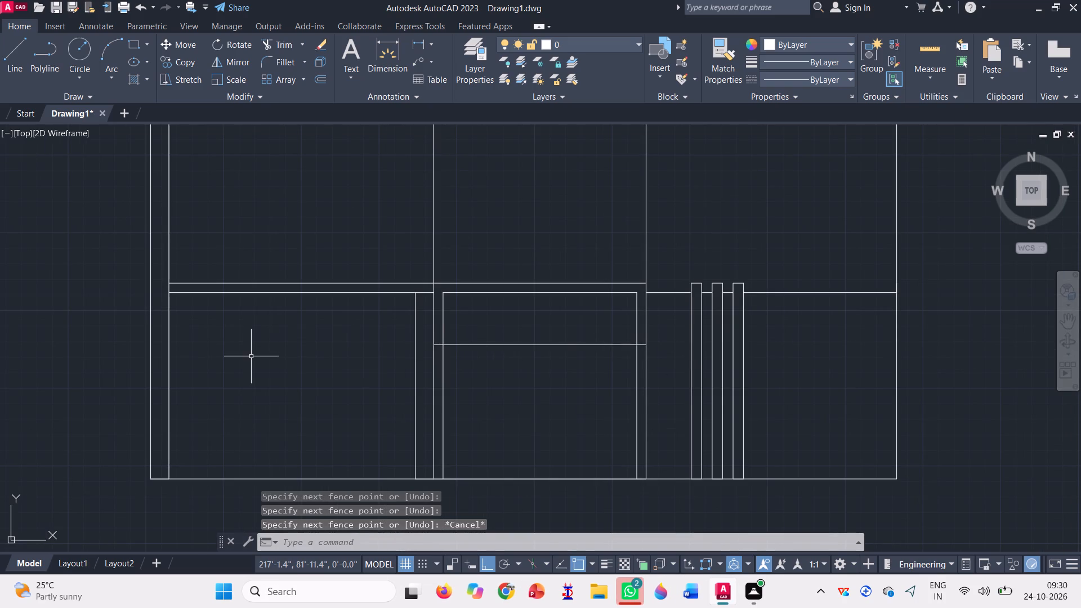
{"action": "key", "text": "l"}
{"action": "key", "text": "Return"}
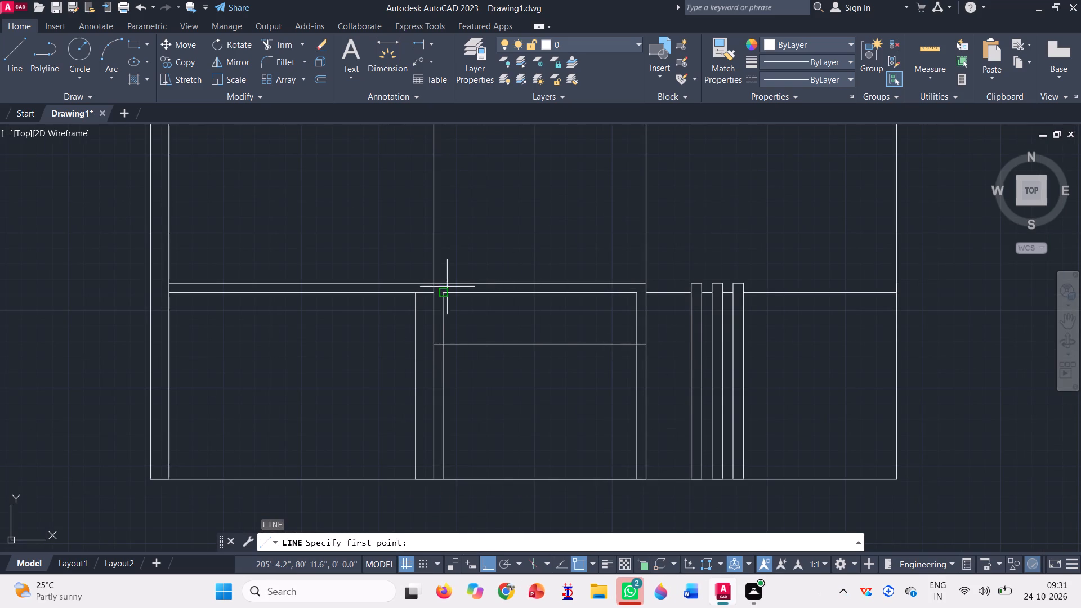
{"action": "left_click", "coordinate": [167, 284]}
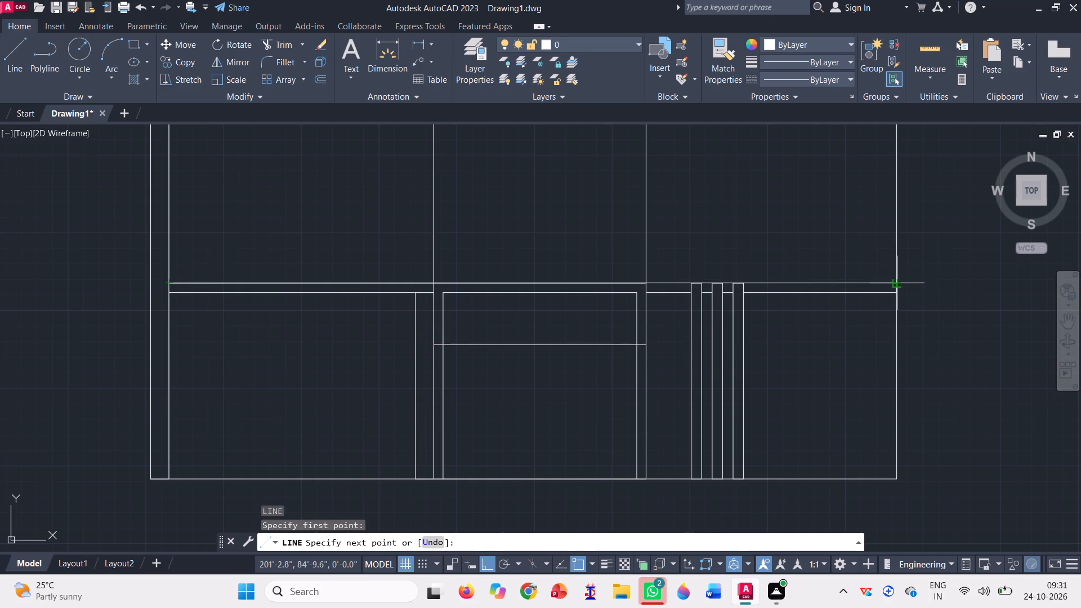
{"action": "left_click", "coordinate": [896, 282]}
{"action": "key", "text": "space"}
Move the first floor band's top line, right bay's lower band segments, vertical strips and ground-floor frame's inner lines down 5'.
{"action": "type", "text": "m"}
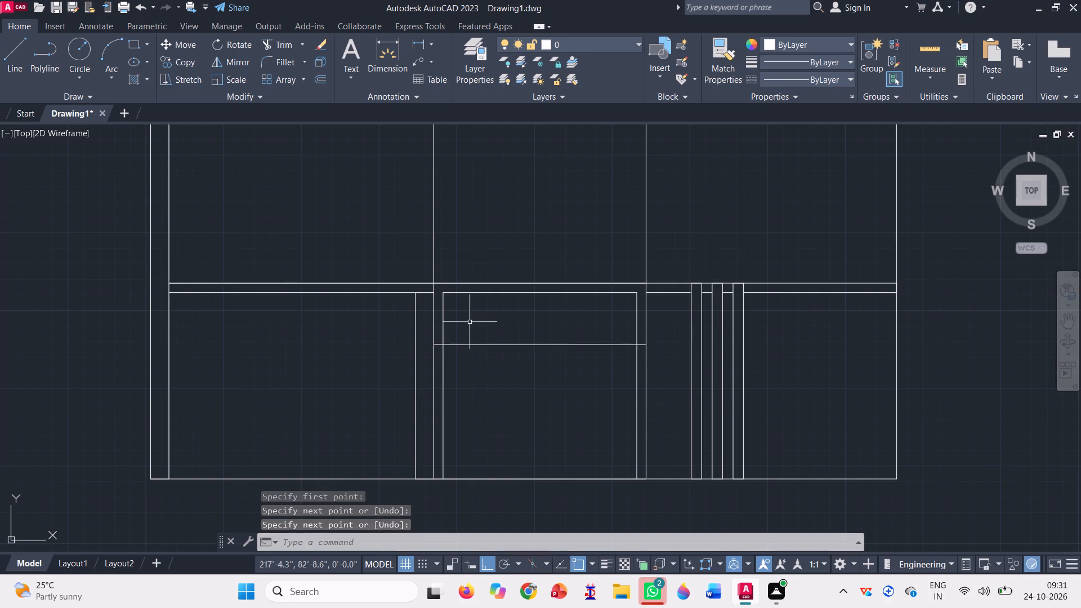
{"action": "key", "text": "space"}
{"action": "scroll", "coordinate": [892, 290], "scroll_direction": "up", "scroll_amount": 3}
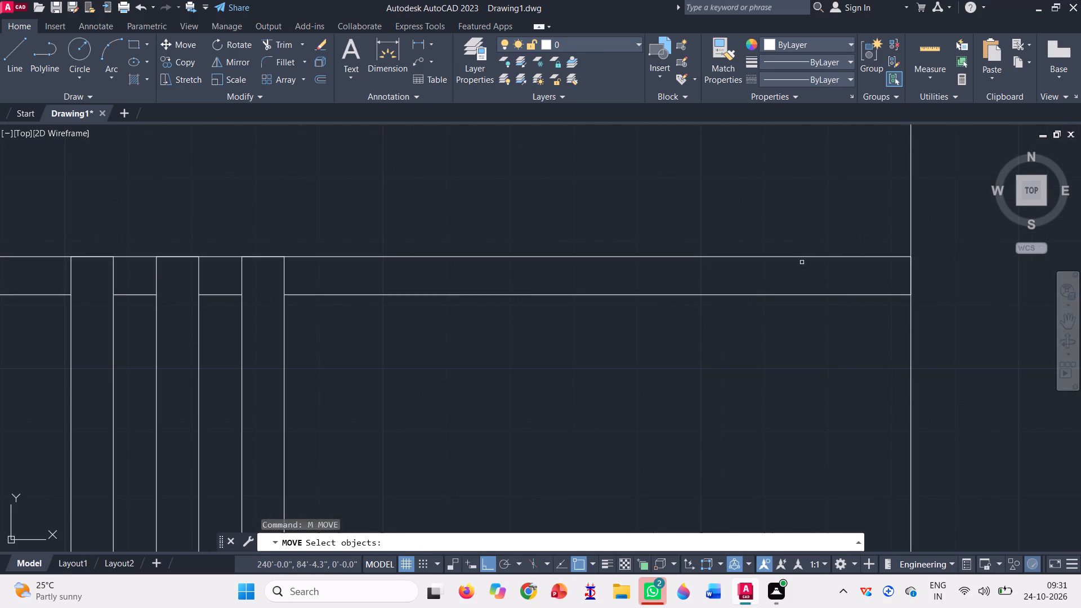
{"action": "left_click", "coordinate": [801, 259]}
{"action": "left_click", "coordinate": [779, 248]}
{"action": "scroll", "coordinate": [737, 242], "scroll_direction": "down", "scroll_amount": 2}
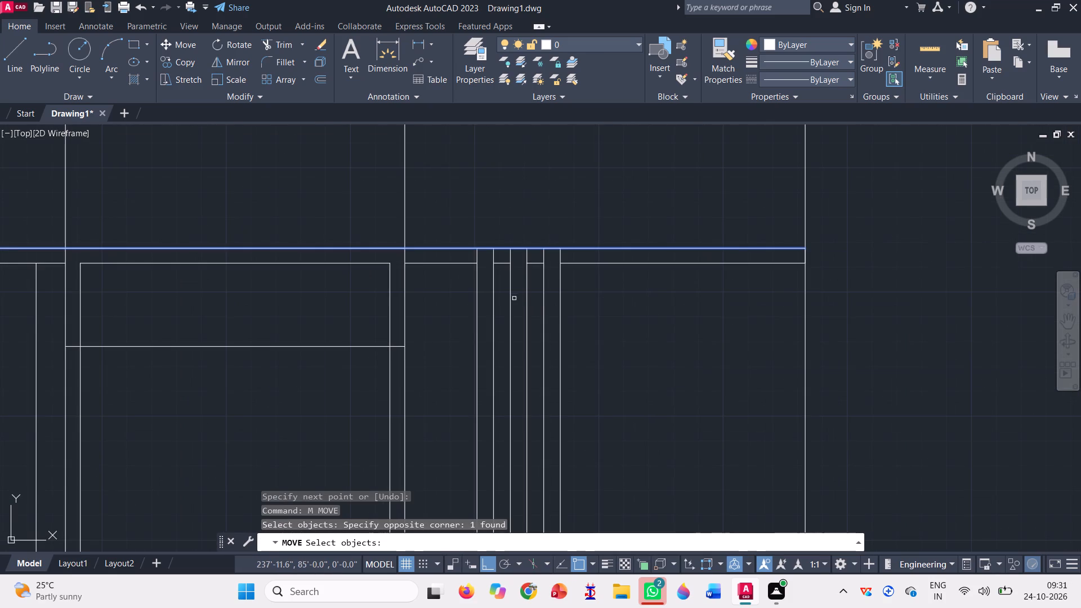
{"action": "scroll", "coordinate": [514, 292], "scroll_direction": "up", "scroll_amount": 3}
{"action": "left_click", "coordinate": [727, 382]}
{"action": "left_click", "coordinate": [261, 370]}
{"action": "scroll", "coordinate": [574, 323], "scroll_direction": "down", "scroll_amount": 3}
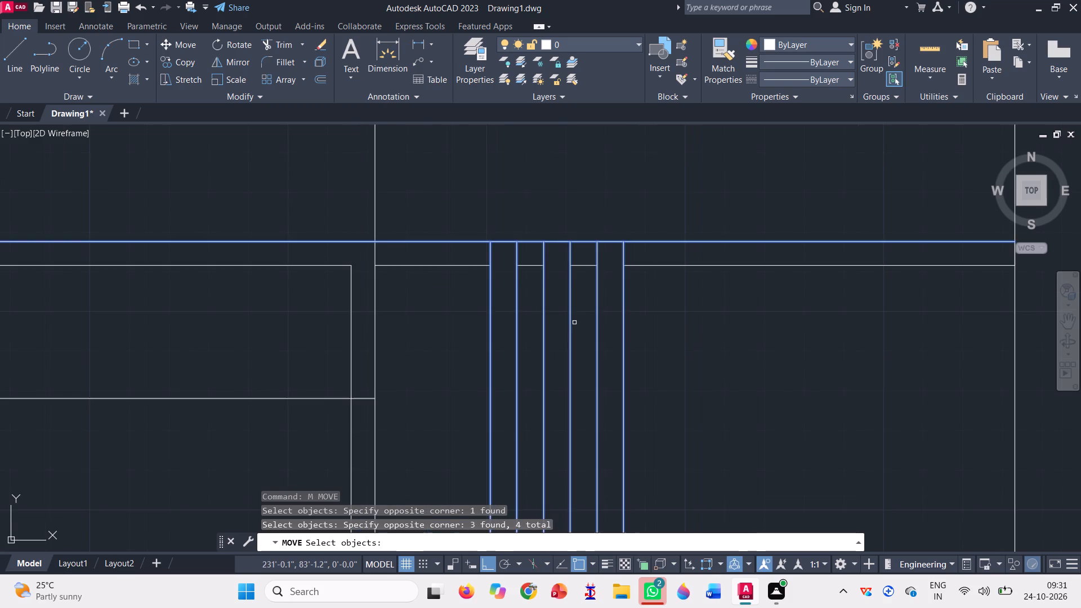
{"action": "scroll", "coordinate": [631, 290], "scroll_direction": "up", "scroll_amount": 1}
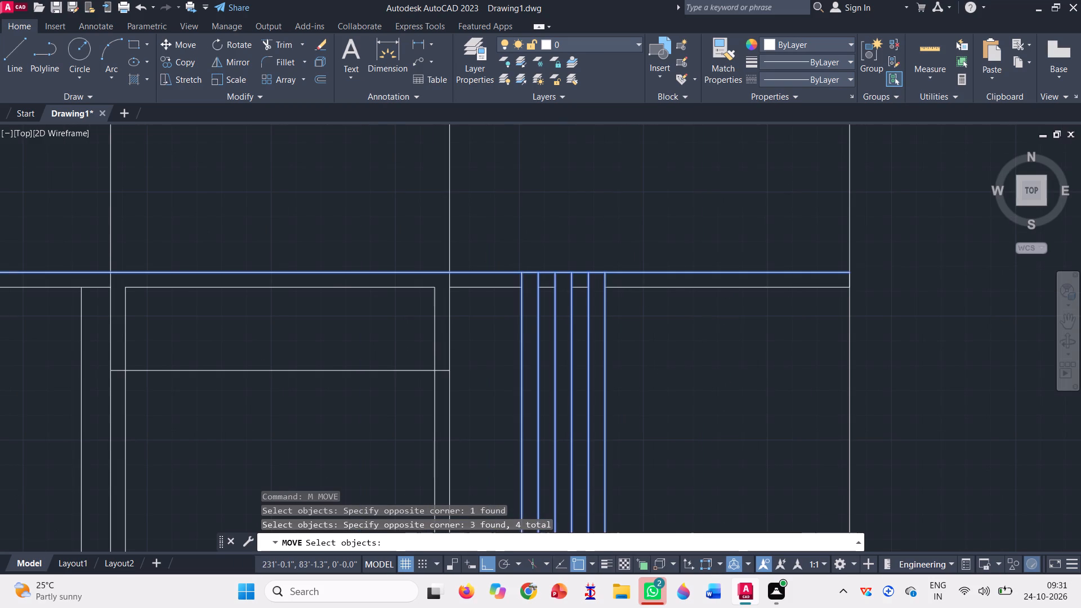
{"action": "left_click", "coordinate": [689, 318]}
{"action": "left_click", "coordinate": [386, 275]}
{"action": "scroll", "coordinate": [503, 221], "scroll_direction": "down", "scroll_amount": 2}
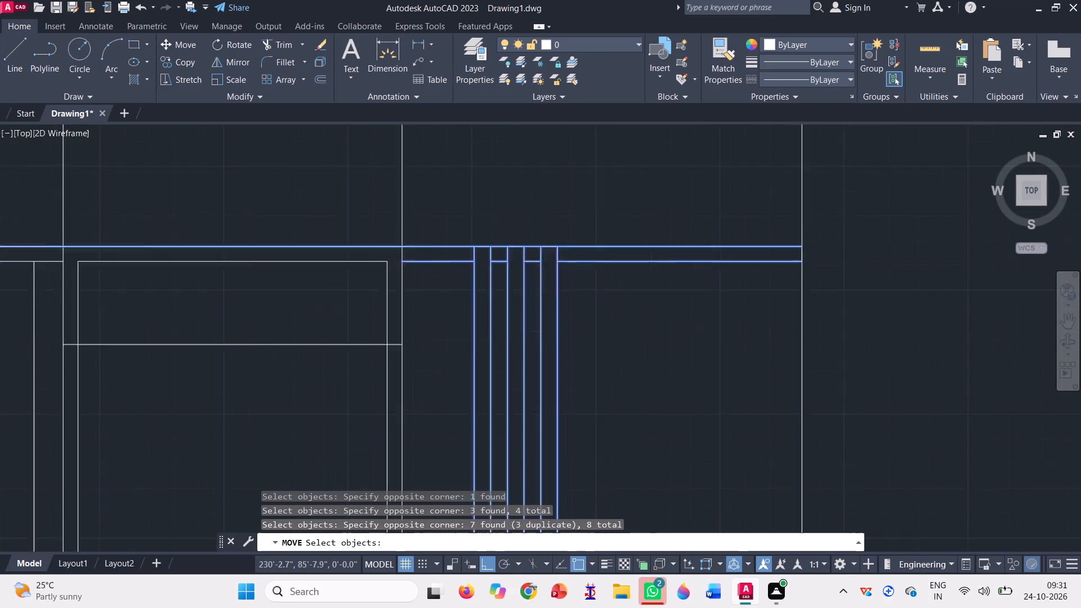
{"action": "scroll", "coordinate": [234, 257], "scroll_direction": "up", "scroll_amount": 2}
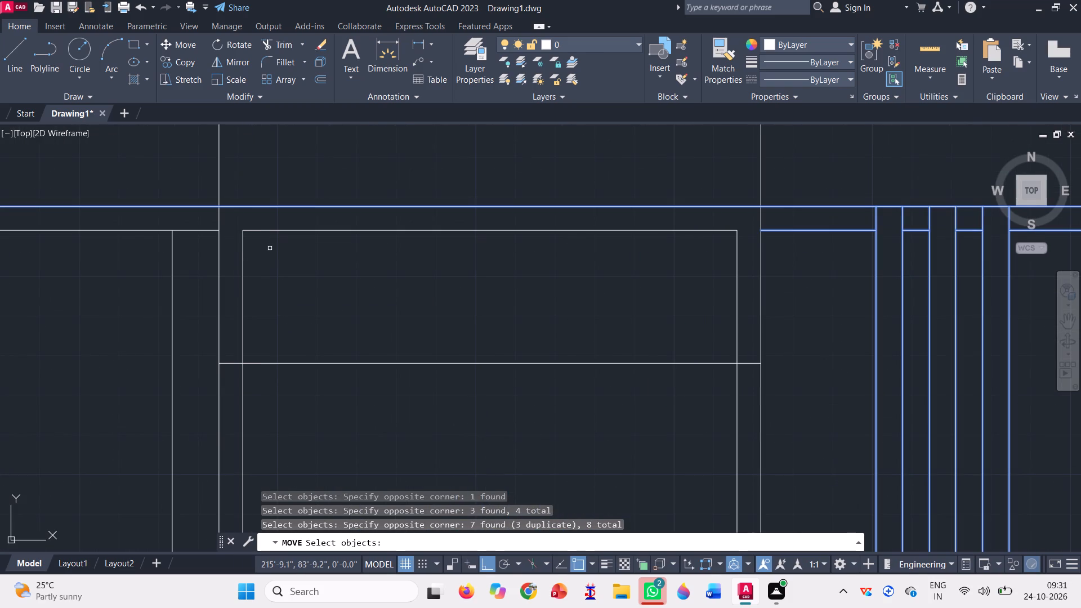
{"action": "left_click", "coordinate": [270, 248]}
{"action": "left_click", "coordinate": [239, 225]}
{"action": "scroll", "coordinate": [479, 267], "scroll_direction": "down", "scroll_amount": 2}
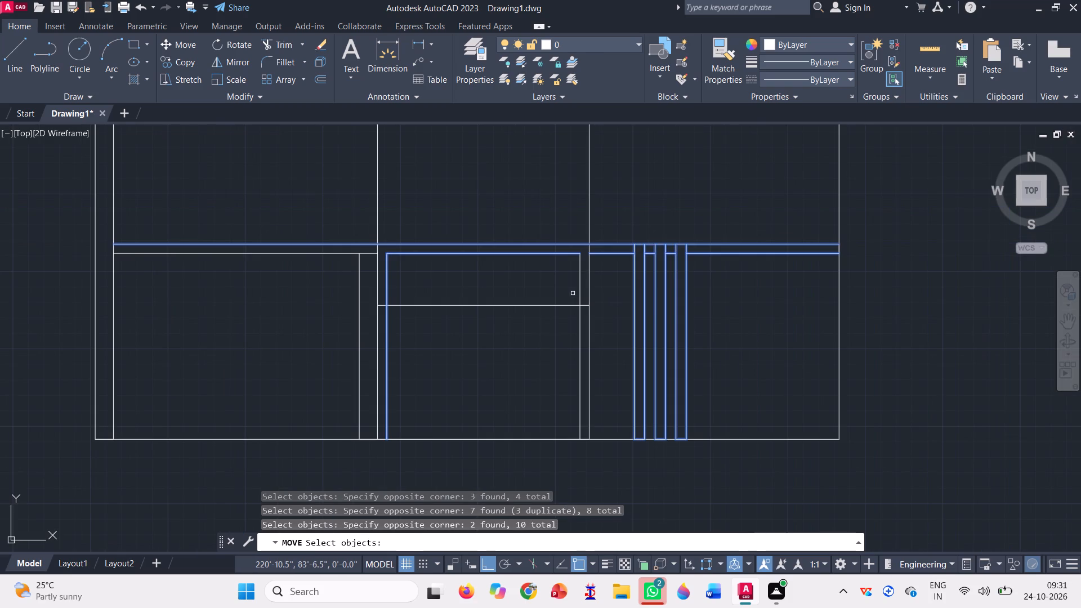
{"action": "left_click", "coordinate": [581, 293]}
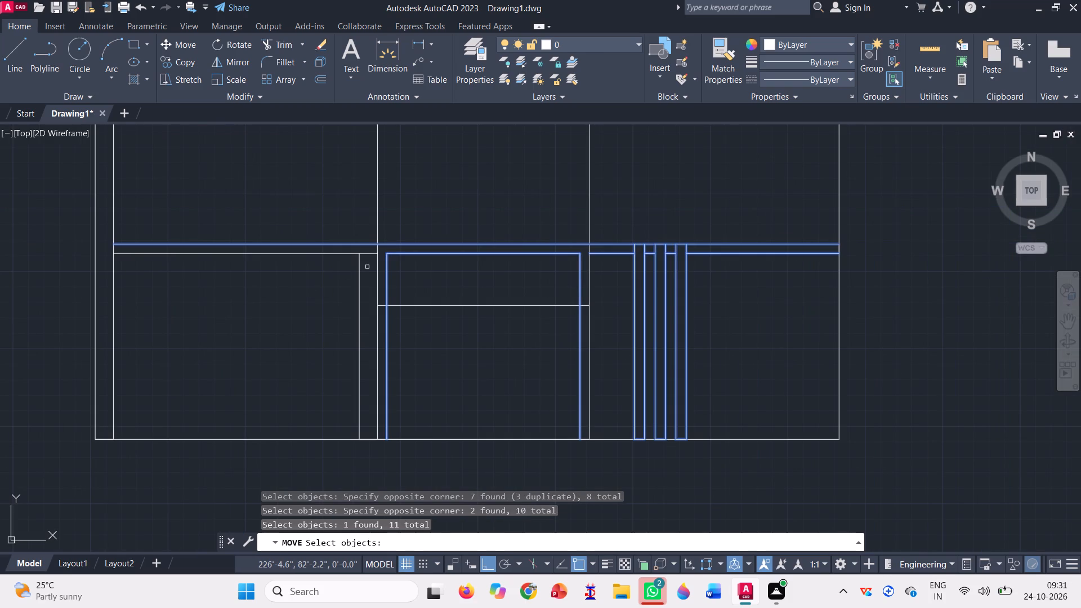
{"action": "key", "text": "space"}
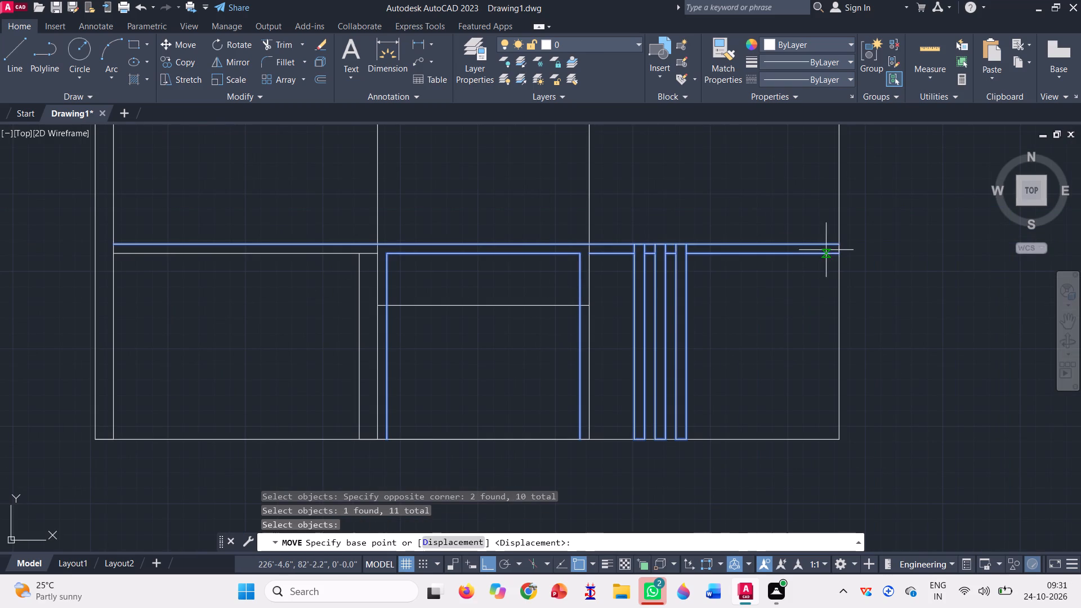
{"action": "left_click", "coordinate": [837, 240]}
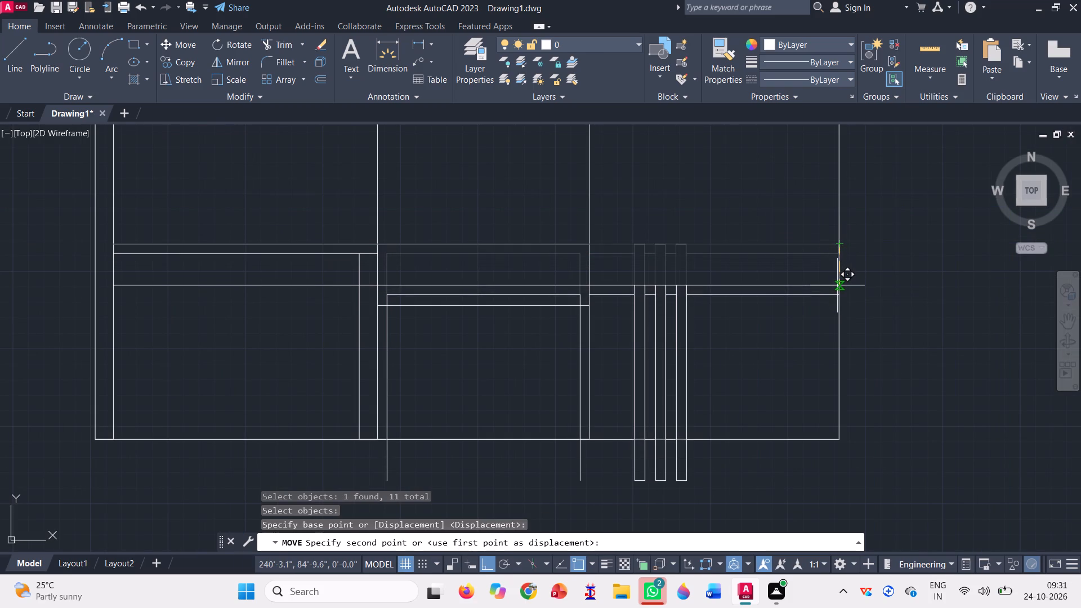
{"action": "type", "text": "5'"}
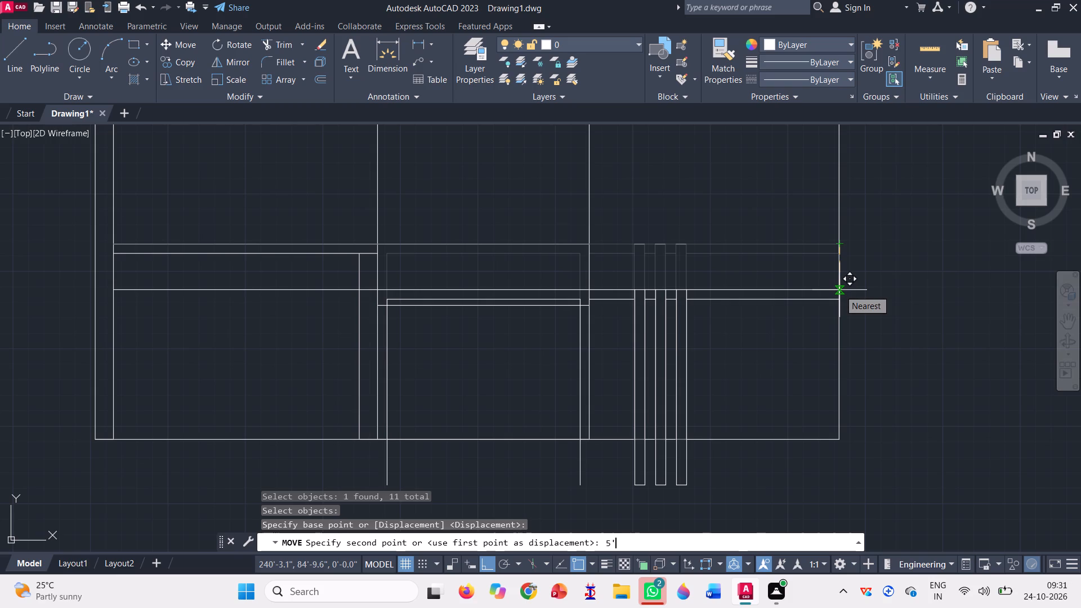
{"action": "key", "text": "Return"}
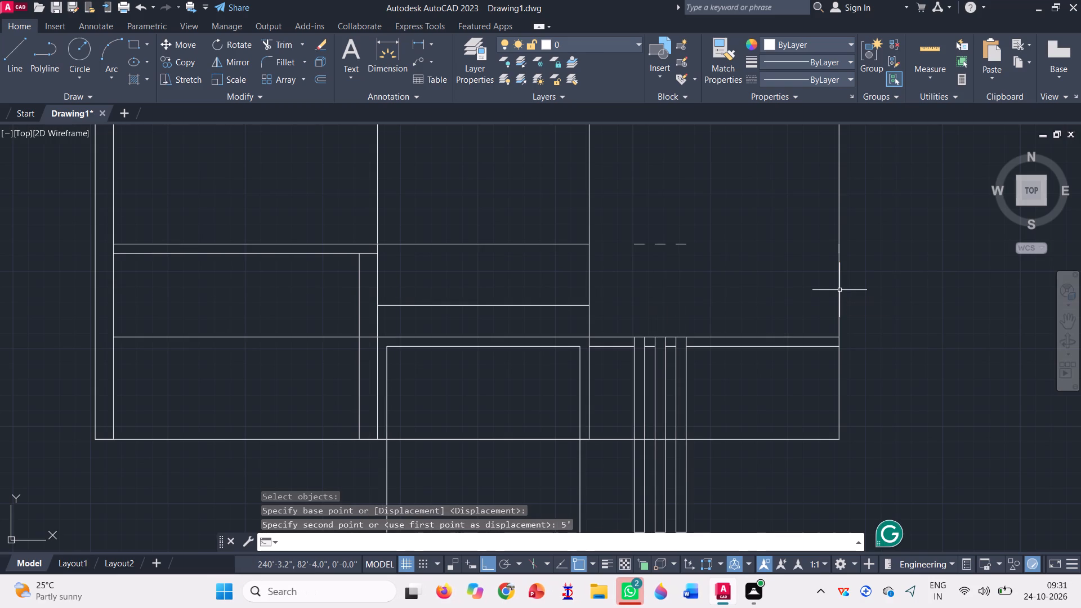
Trim away the horizontal cross line above the lowered frame and the three short segments left at the strips' former tops.
{"action": "key", "text": "space"}
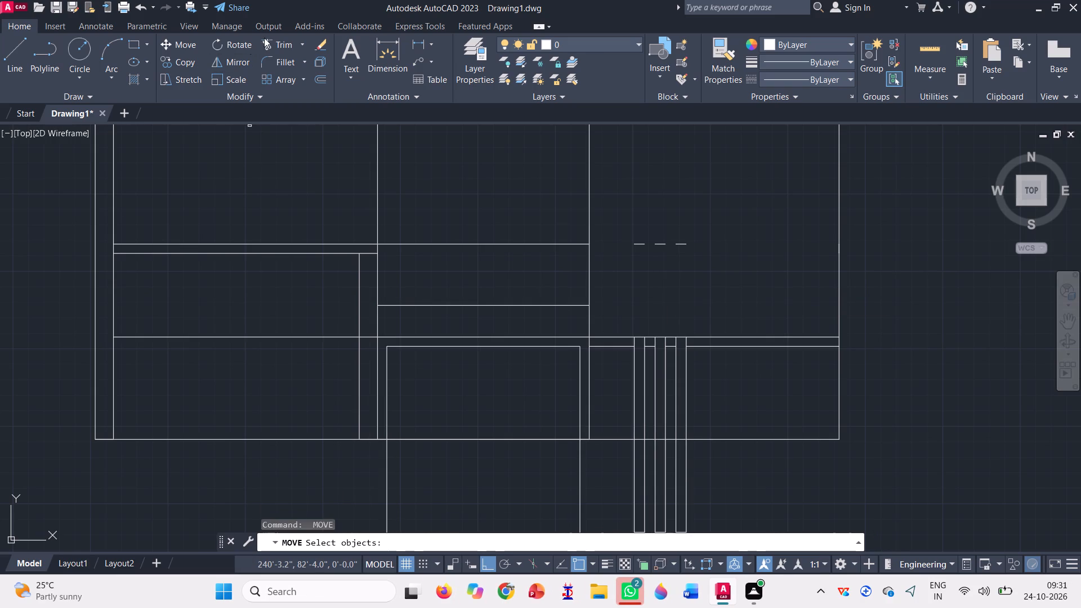
{"action": "left_click", "coordinate": [276, 42]}
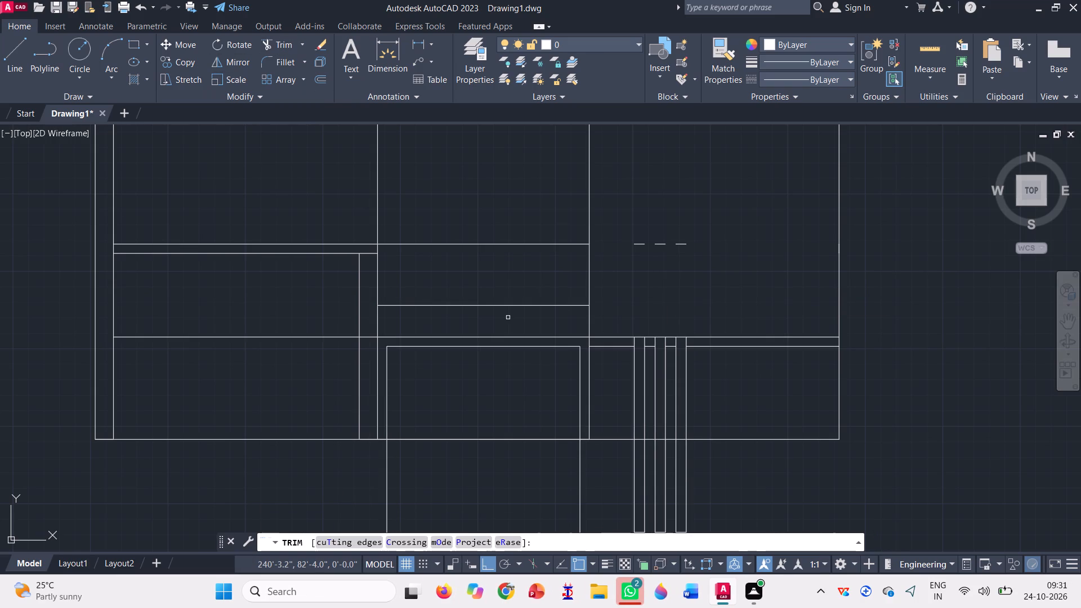
{"action": "left_click", "coordinate": [515, 320]}
{"action": "left_click", "coordinate": [474, 294]}
{"action": "left_click", "coordinate": [662, 264]}
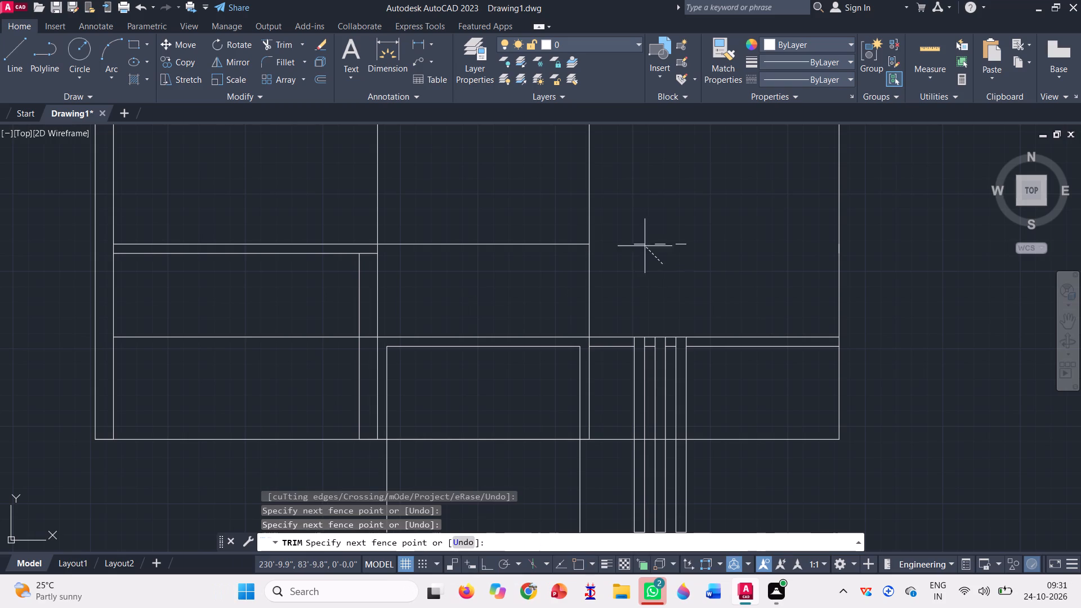
{"action": "left_click", "coordinate": [632, 233]}
{"action": "left_click", "coordinate": [660, 254]}
{"action": "left_click", "coordinate": [662, 232]}
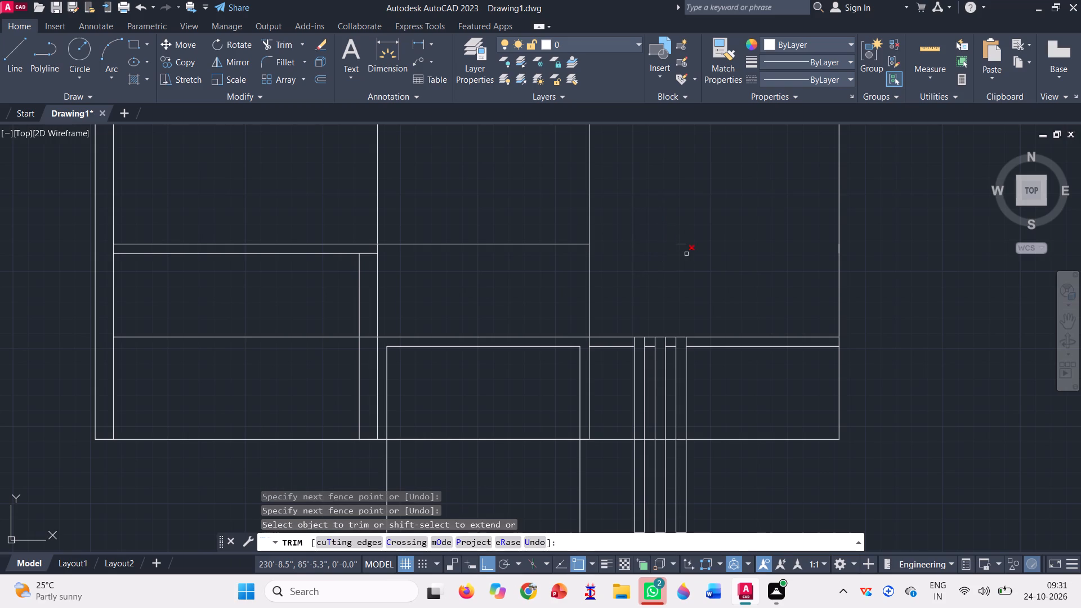
{"action": "left_click", "coordinate": [687, 255]}
{"action": "left_click", "coordinate": [678, 236]}
Trim the lowered top line in the right bay before, between and beyond the three vertical strips.
{"action": "scroll", "coordinate": [647, 334], "scroll_direction": "up", "scroll_amount": 4}
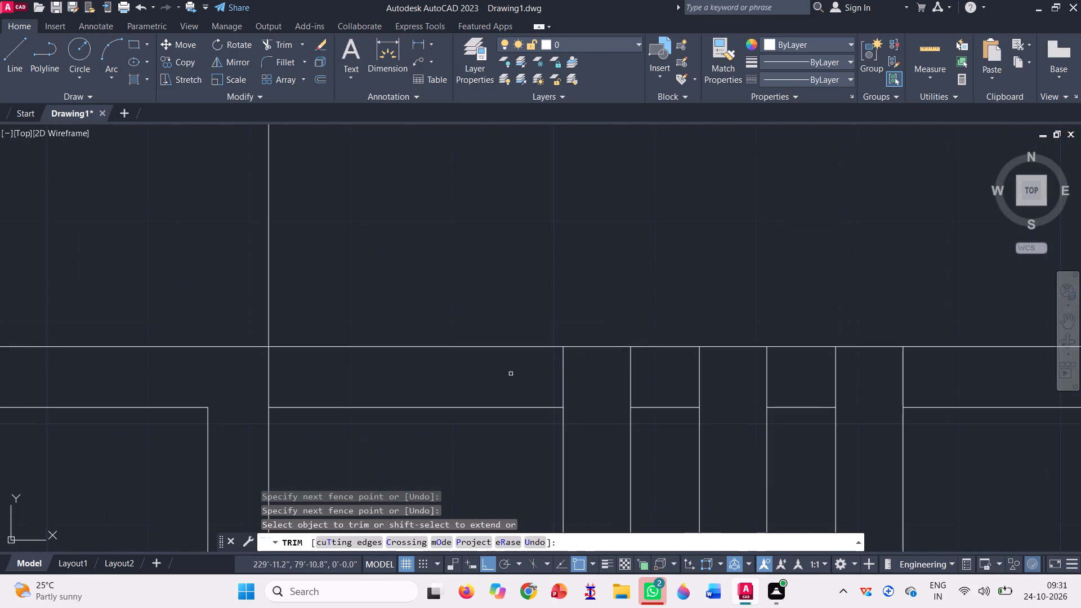
{"action": "left_click", "coordinate": [486, 361]}
{"action": "left_click", "coordinate": [455, 308]}
{"action": "left_click", "coordinate": [649, 356]}
{"action": "left_click", "coordinate": [660, 317]}
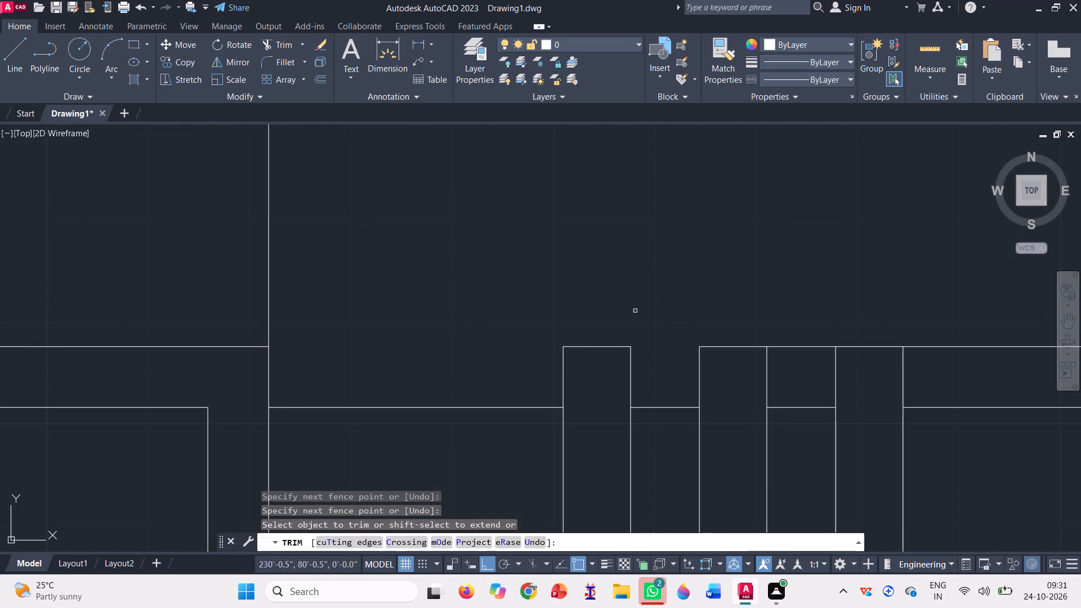
{"action": "scroll", "coordinate": [466, 268], "scroll_direction": "down", "scroll_amount": 1}
{"action": "left_click", "coordinate": [669, 318]}
{"action": "left_click", "coordinate": [769, 307]}
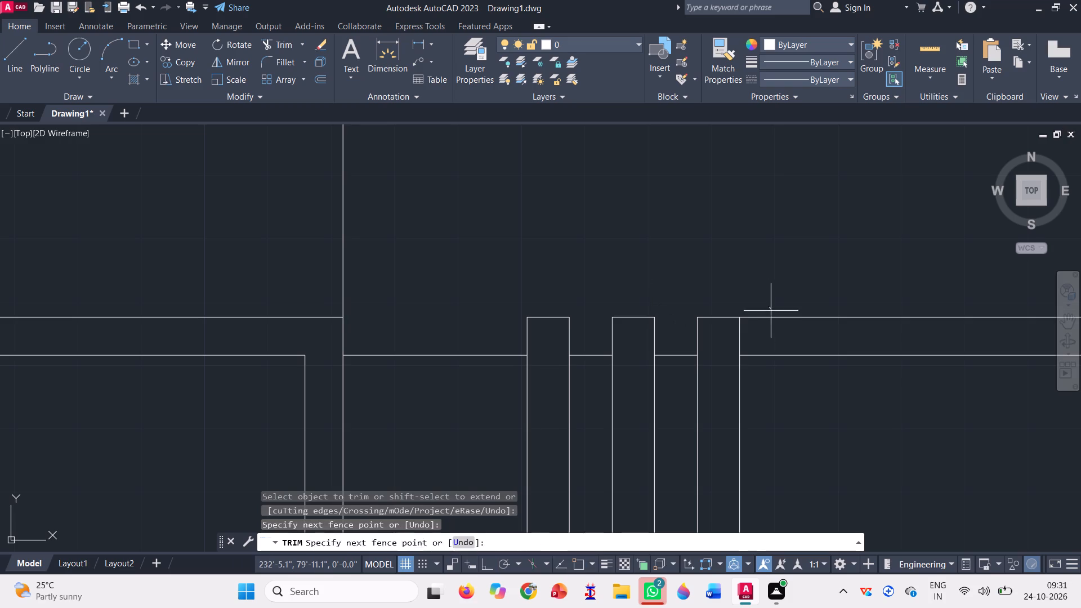
{"action": "left_click", "coordinate": [780, 327]}
Trim the frame sides and vertical strips below the ground line, and remove the strips' three leftover bottom segments.
{"action": "scroll", "coordinate": [620, 297], "scroll_direction": "down", "scroll_amount": 2}
{"action": "scroll", "coordinate": [670, 278], "scroll_direction": "down", "scroll_amount": 1}
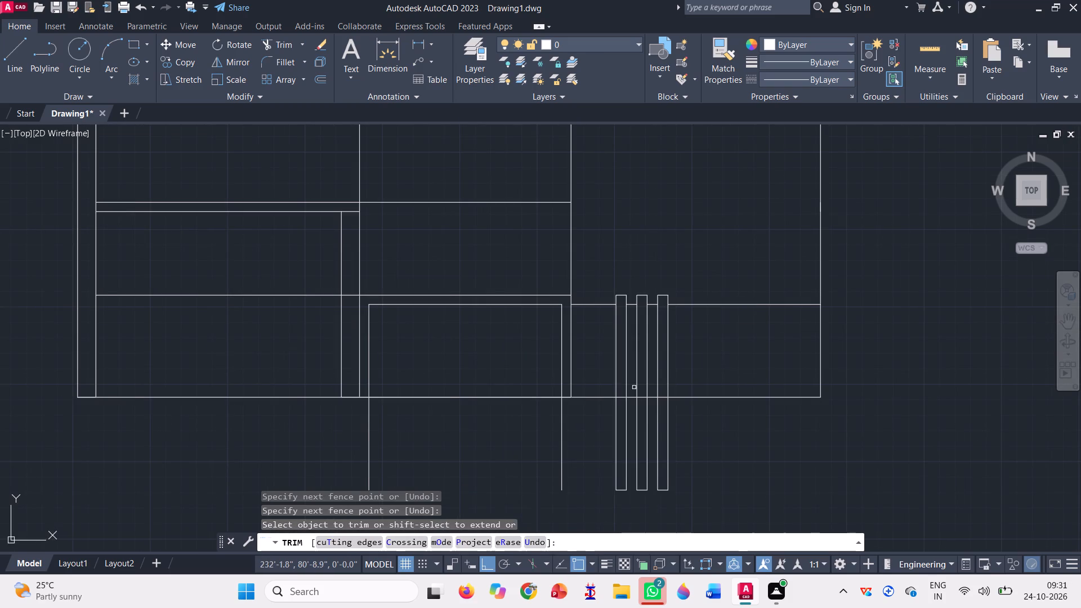
{"action": "scroll", "coordinate": [631, 384], "scroll_direction": "down", "scroll_amount": 1}
{"action": "left_click", "coordinate": [385, 417]}
{"action": "left_click", "coordinate": [720, 425]}
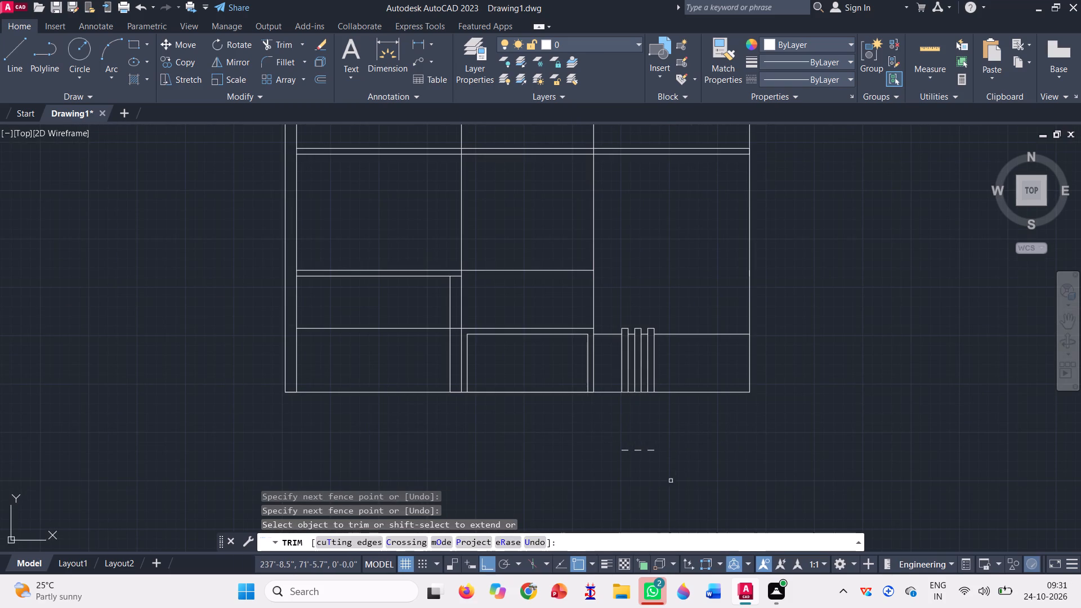
{"action": "scroll", "coordinate": [671, 498], "scroll_direction": "up", "scroll_amount": 2}
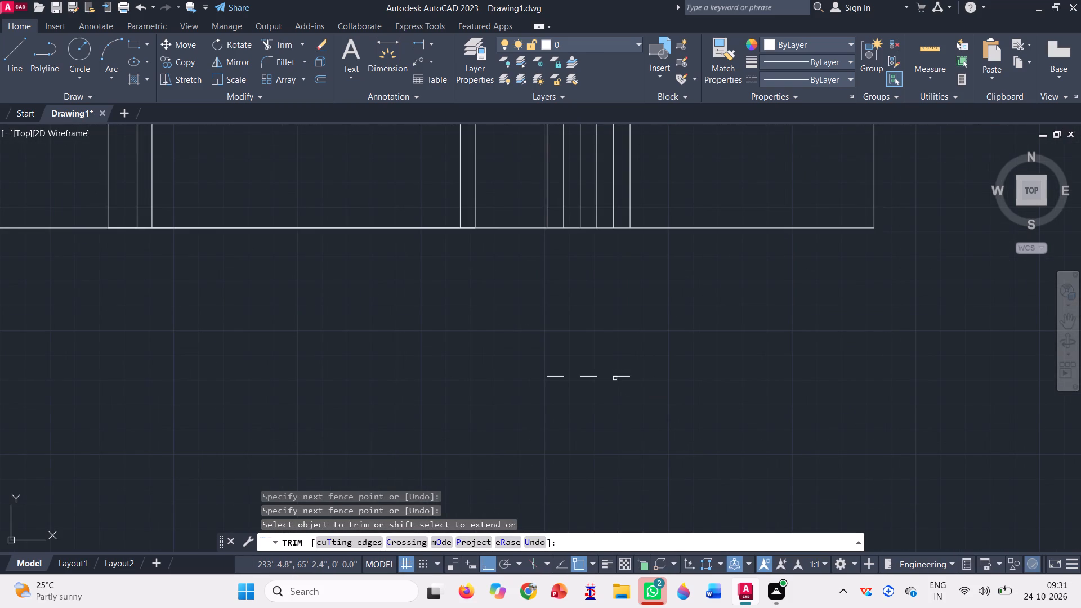
{"action": "left_click", "coordinate": [618, 375]}
{"action": "left_click", "coordinate": [593, 376]}
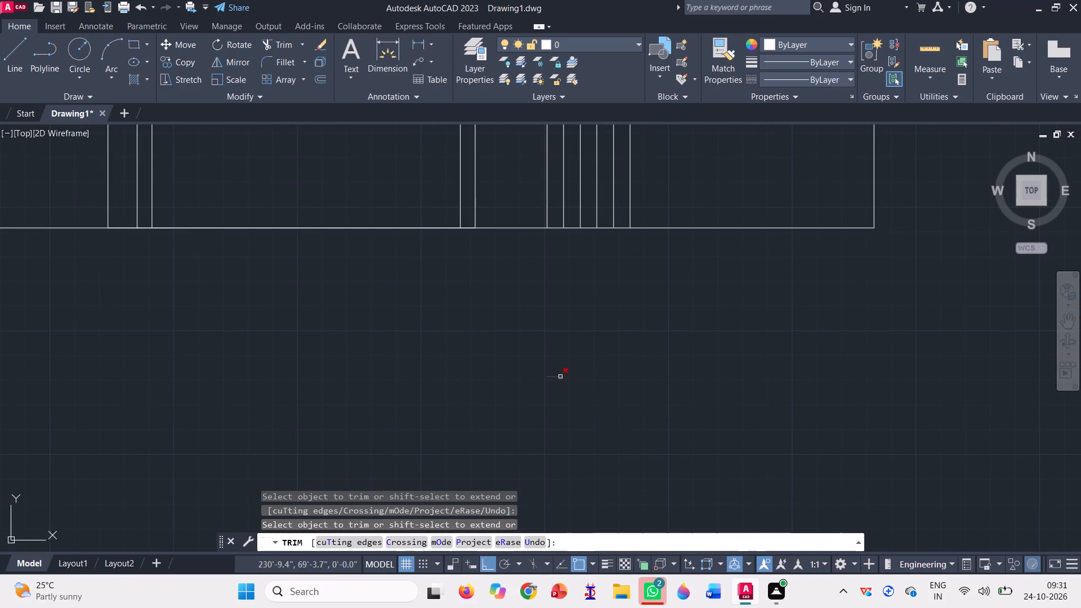
{"action": "left_click", "coordinate": [560, 375]}
Trim the old floor line segment spanning the central bay above the lowered frame.
{"action": "scroll", "coordinate": [693, 404], "scroll_direction": "down", "scroll_amount": 1}
{"action": "scroll", "coordinate": [635, 396], "scroll_direction": "down", "scroll_amount": 1}
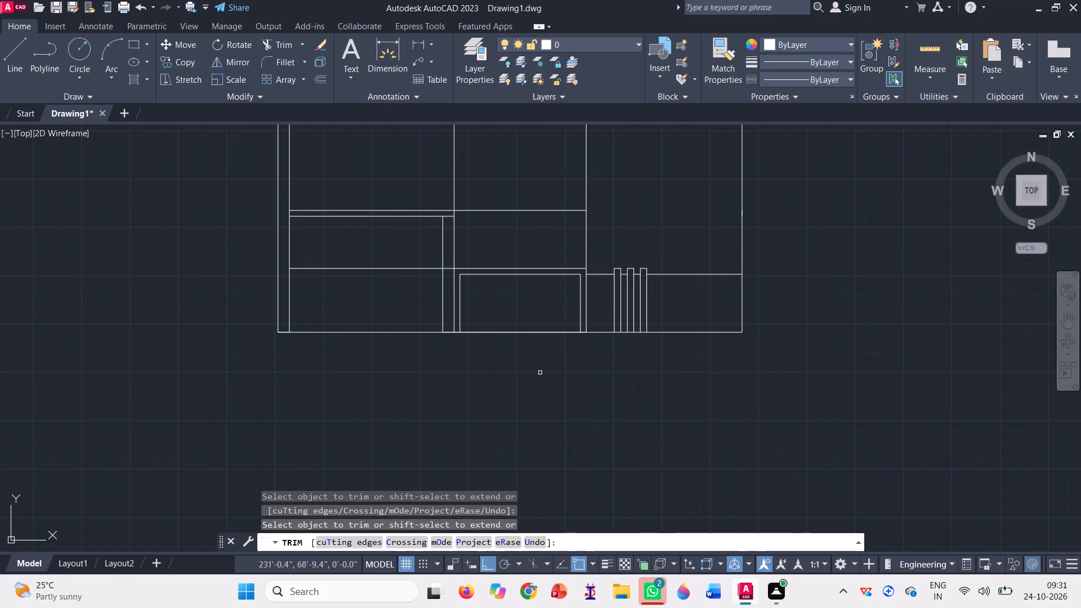
{"action": "scroll", "coordinate": [480, 208], "scroll_direction": "up", "scroll_amount": 1}
{"action": "left_click", "coordinate": [490, 194]}
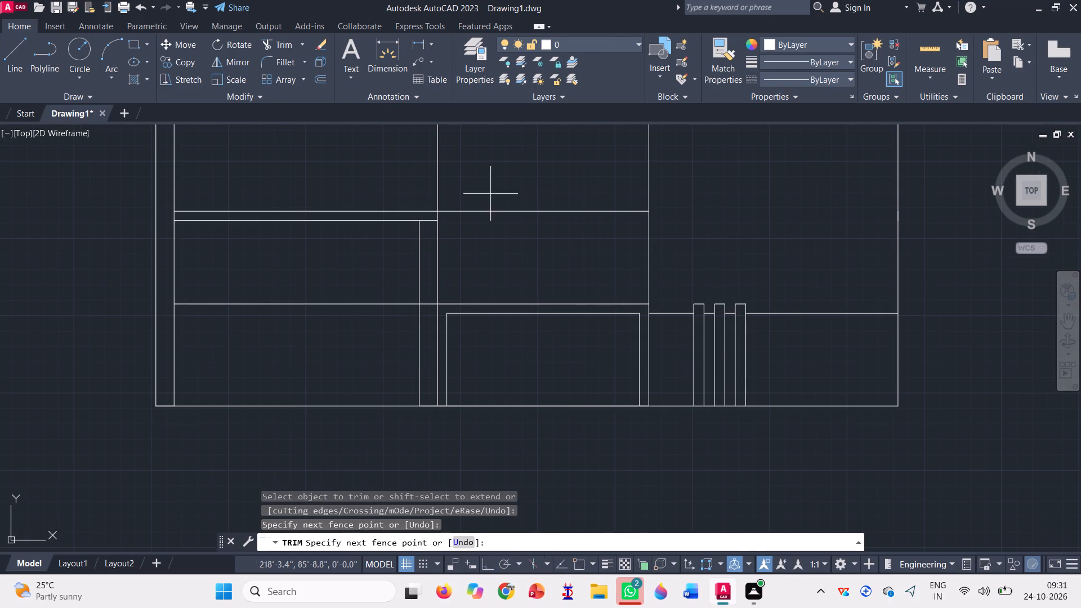
{"action": "left_click", "coordinate": [495, 247]}
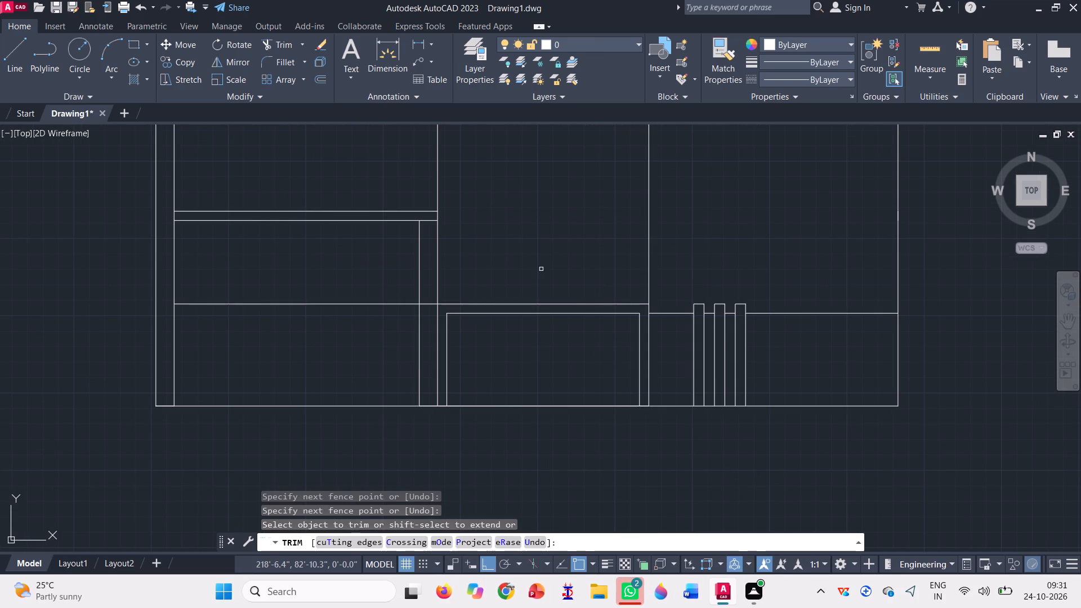
Trim the lowered horizontal line across the left bay and through the ground-floor column beside the frame.
{"action": "left_click", "coordinate": [319, 328]}
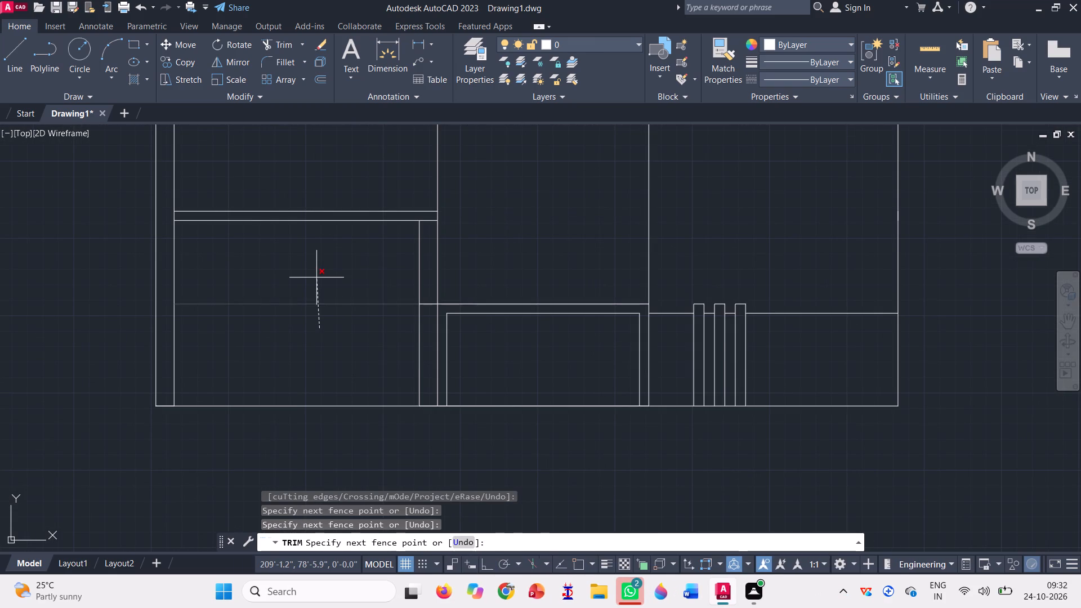
{"action": "left_click", "coordinate": [316, 277]}
{"action": "scroll", "coordinate": [428, 306], "scroll_direction": "up", "scroll_amount": 3}
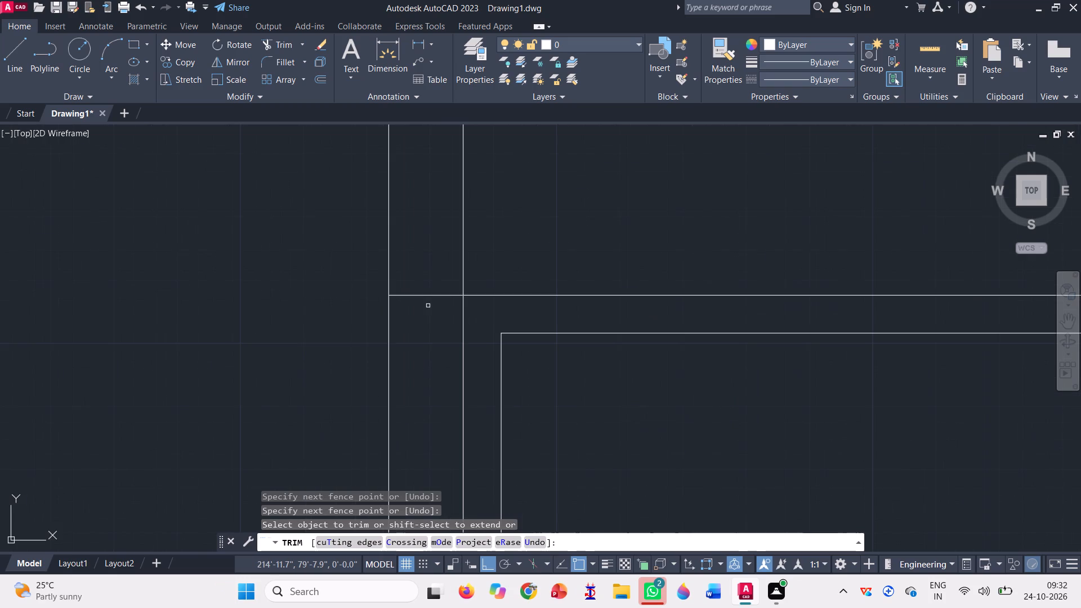
{"action": "left_click", "coordinate": [426, 296]}
{"action": "scroll", "coordinate": [434, 338], "scroll_direction": "down", "scroll_amount": 4}
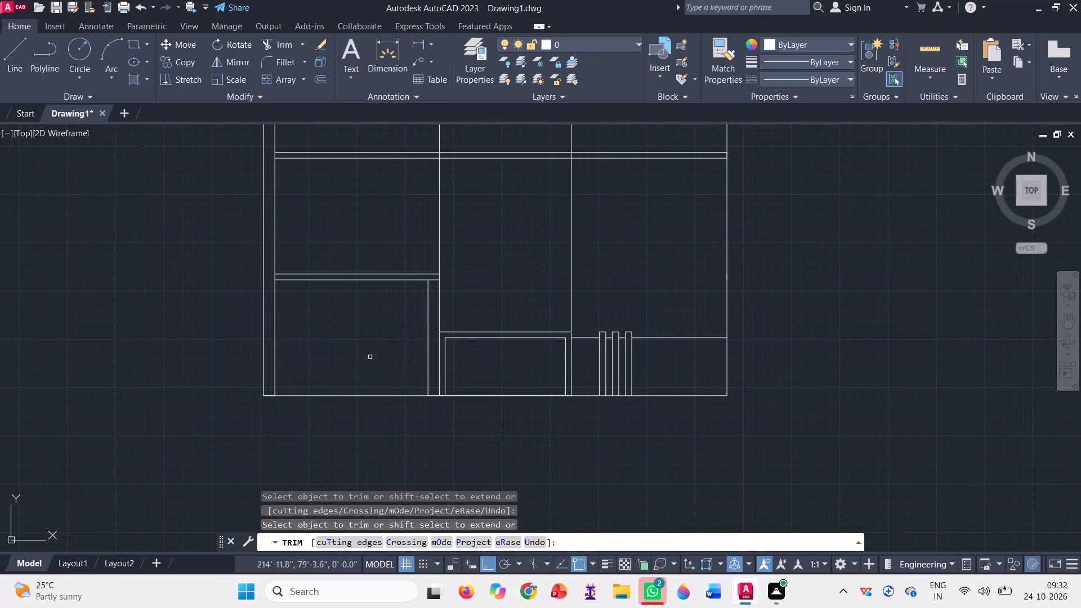
{"action": "scroll", "coordinate": [407, 395], "scroll_direction": "down", "scroll_amount": 1}
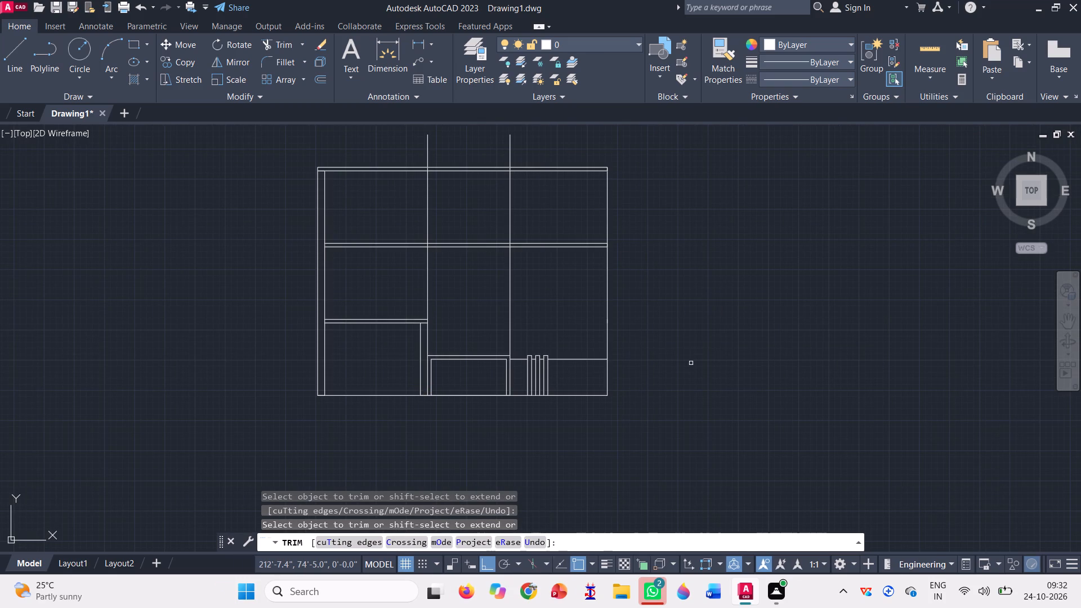
{"action": "key", "text": "Escape"}
Extend both lines of the first-floor band from the left bay across the central bay to its right vertical line.
{"action": "scroll", "coordinate": [600, 311], "scroll_direction": "up", "scroll_amount": 1}
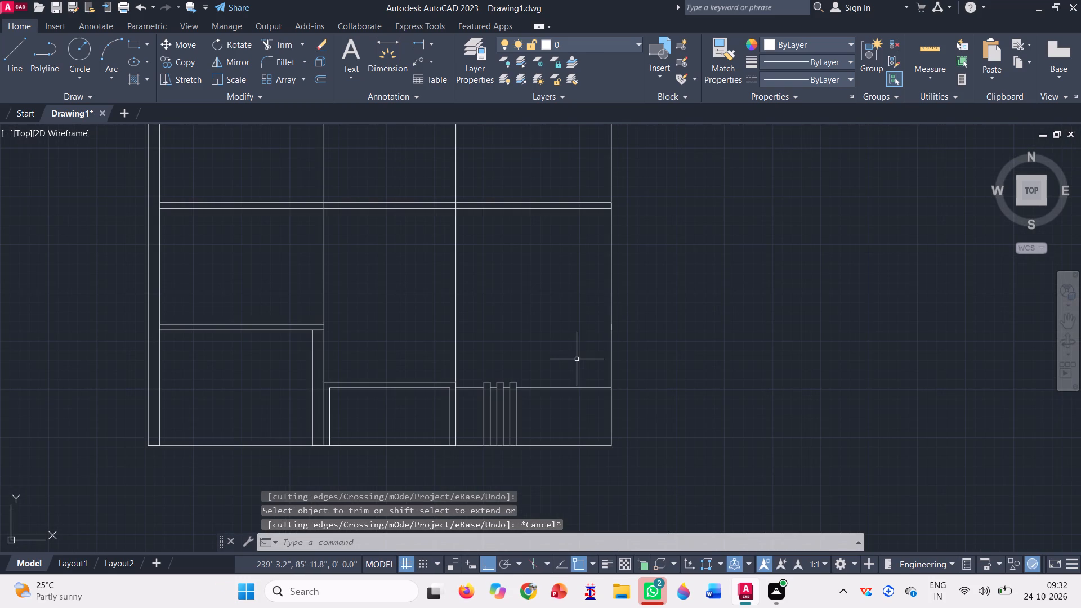
{"action": "scroll", "coordinate": [576, 360], "scroll_direction": "down", "scroll_amount": 1}
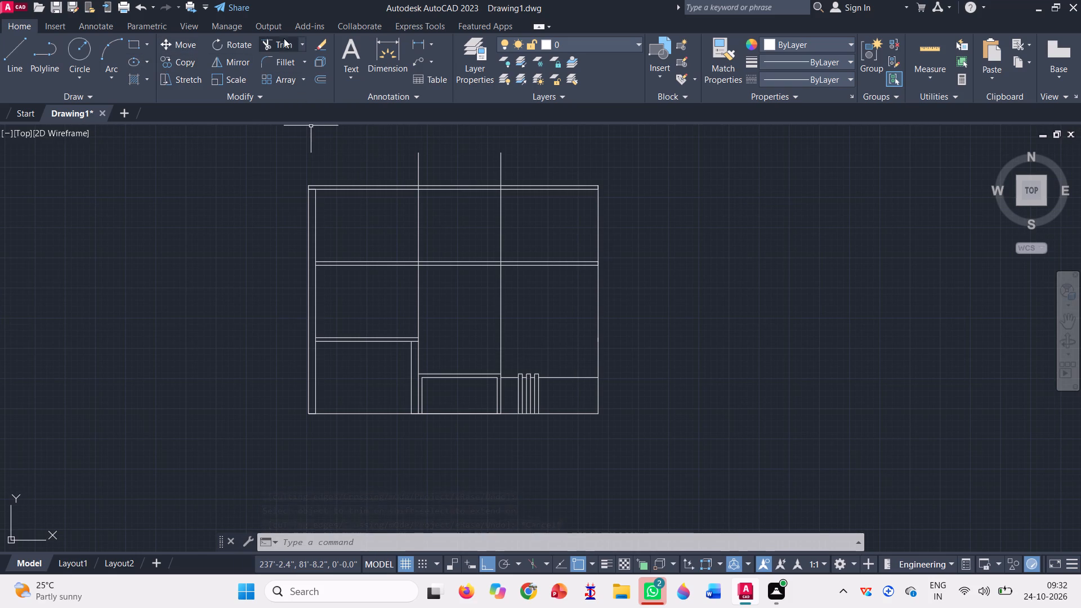
{"action": "left_click", "coordinate": [300, 44]}
{"action": "left_click", "coordinate": [292, 94]}
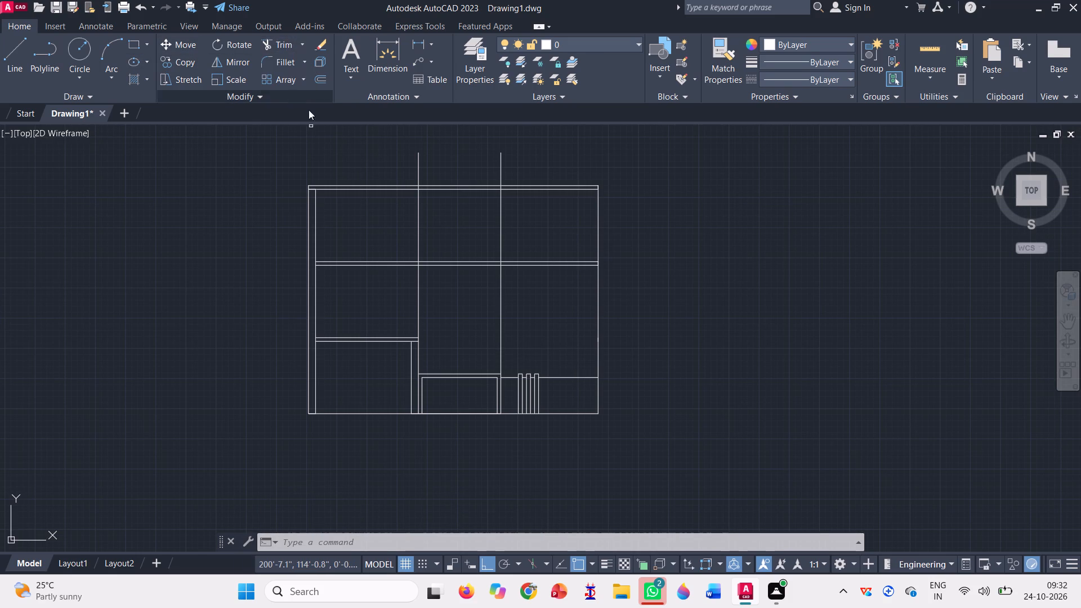
{"action": "scroll", "coordinate": [403, 358], "scroll_direction": "up", "scroll_amount": 3}
{"action": "left_click", "coordinate": [386, 238]}
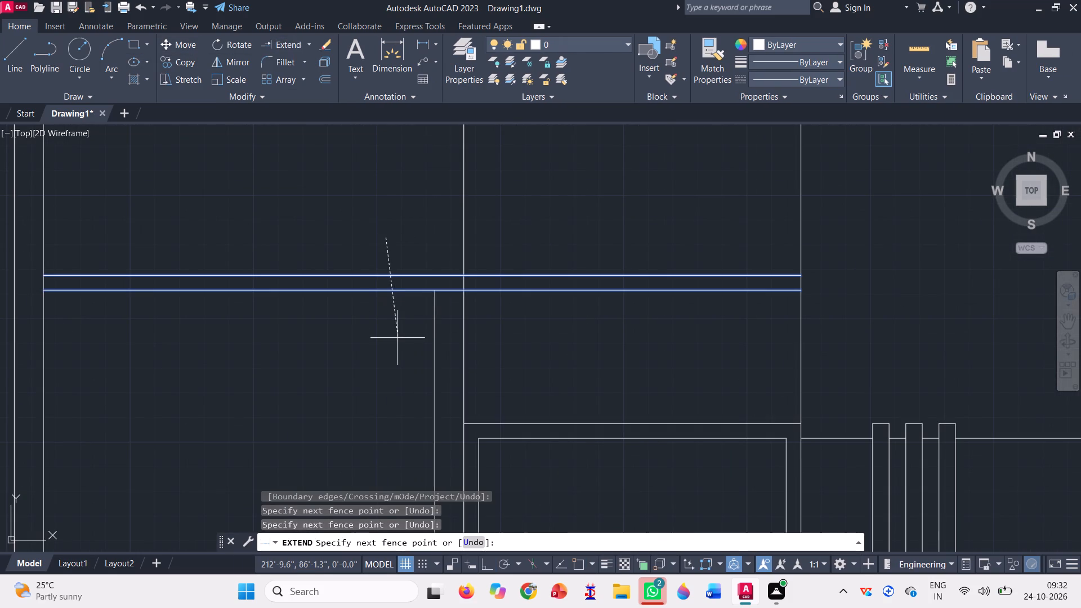
{"action": "left_click", "coordinate": [397, 339]}
{"action": "scroll", "coordinate": [397, 340], "scroll_direction": "down", "scroll_amount": 2}
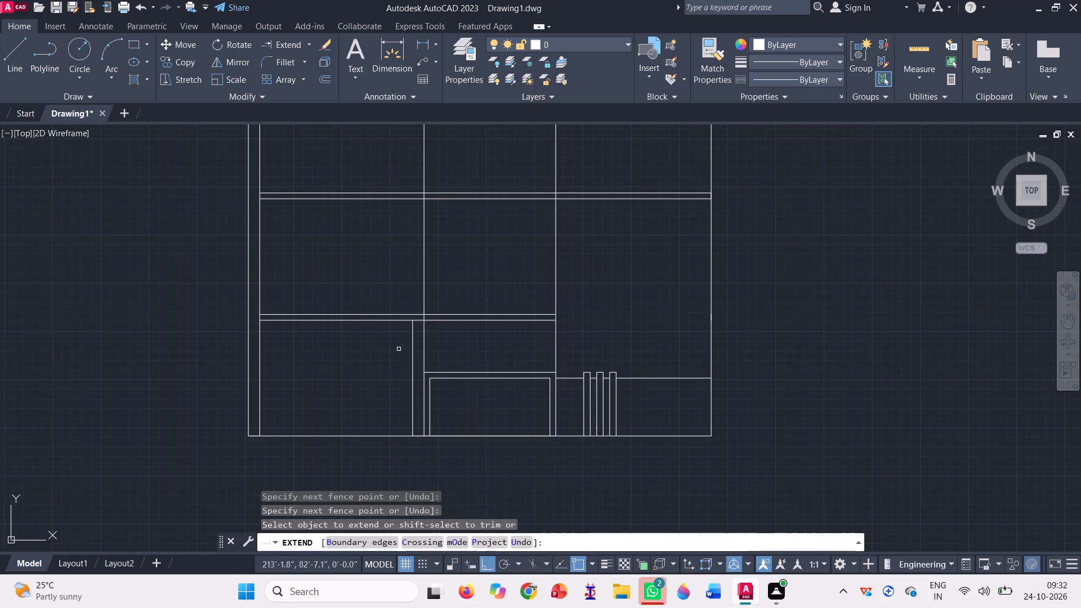
{"action": "key", "text": "Escape"}
{"action": "scroll", "coordinate": [521, 435], "scroll_direction": "down", "scroll_amount": 1}
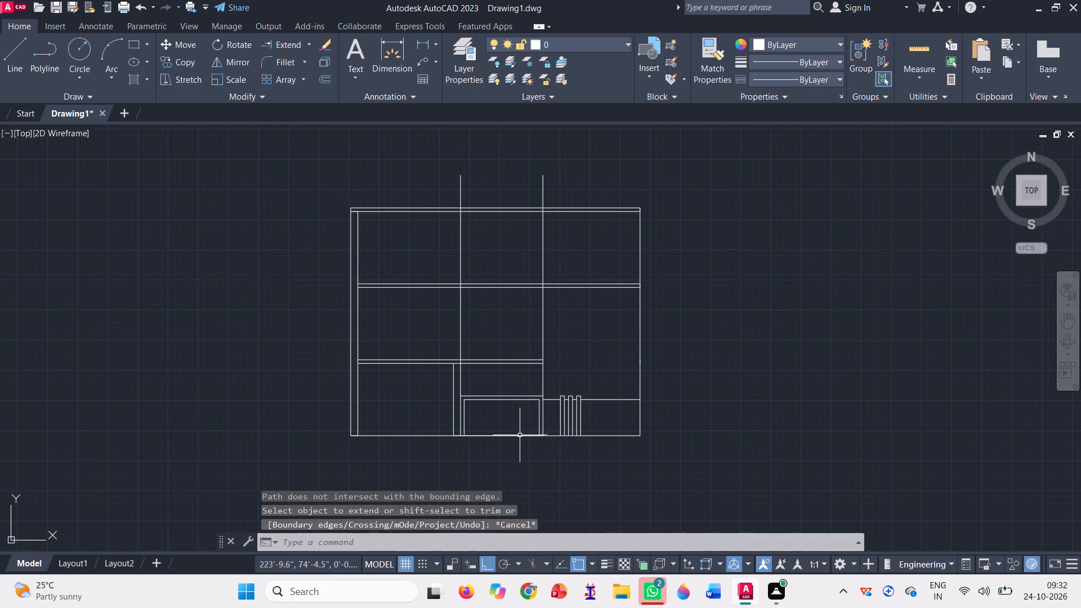
{"action": "left_click", "coordinate": [307, 43]}
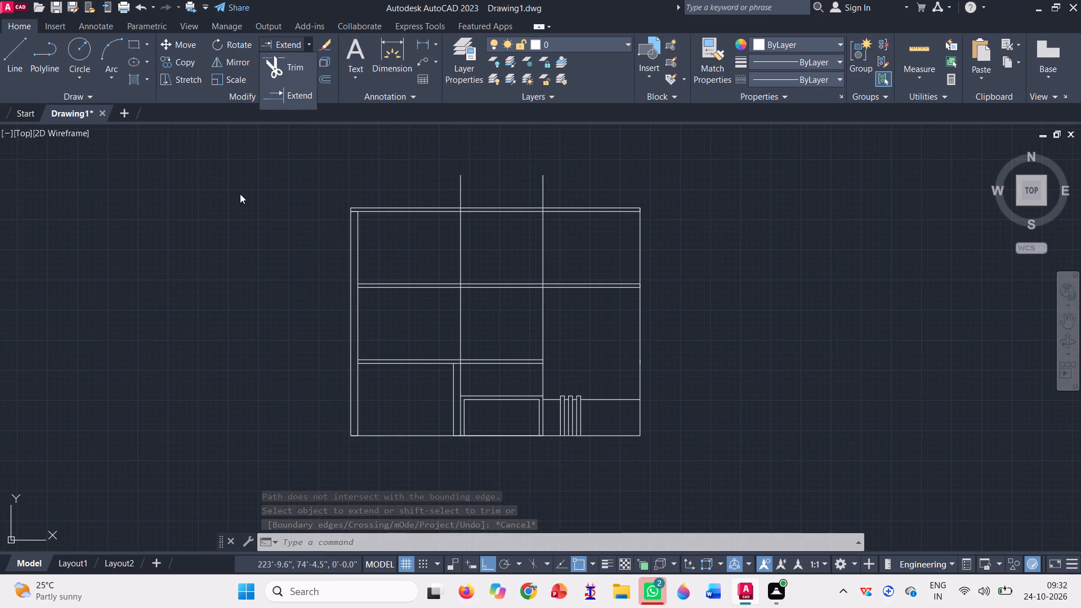
{"action": "key", "text": "Escape"}
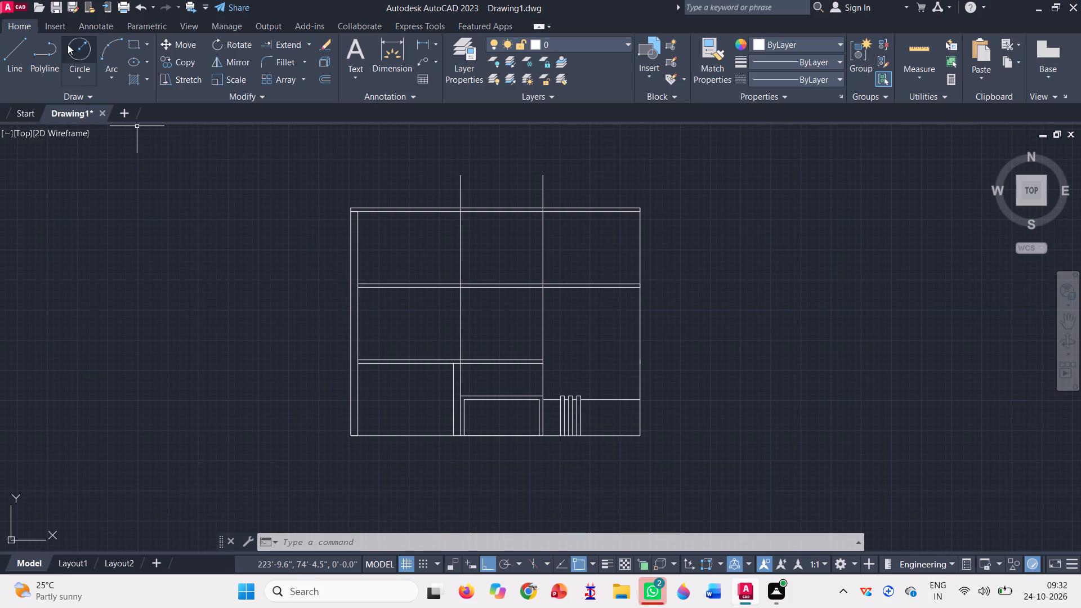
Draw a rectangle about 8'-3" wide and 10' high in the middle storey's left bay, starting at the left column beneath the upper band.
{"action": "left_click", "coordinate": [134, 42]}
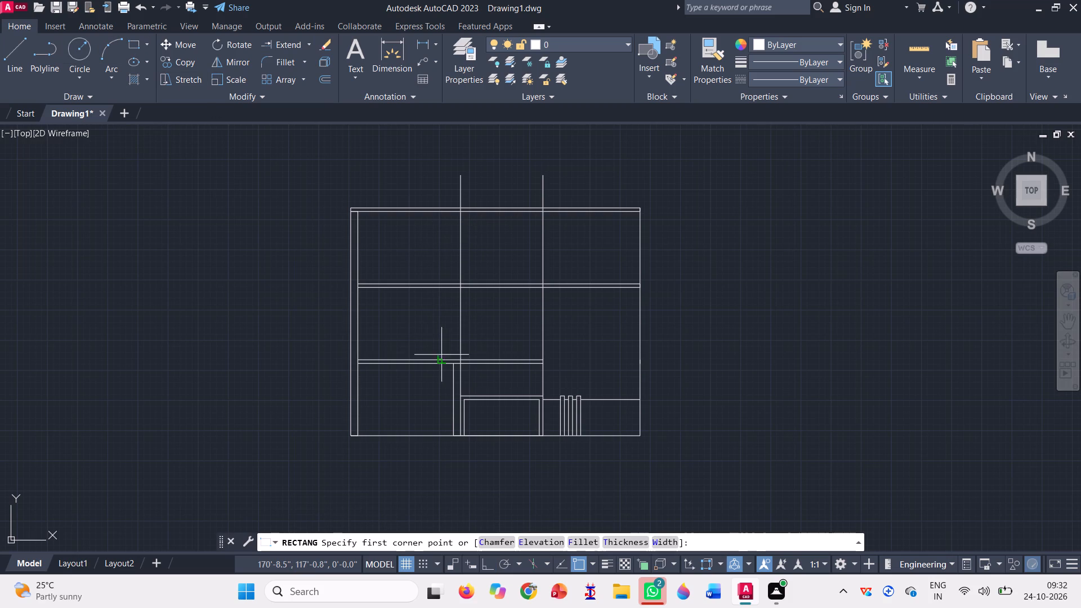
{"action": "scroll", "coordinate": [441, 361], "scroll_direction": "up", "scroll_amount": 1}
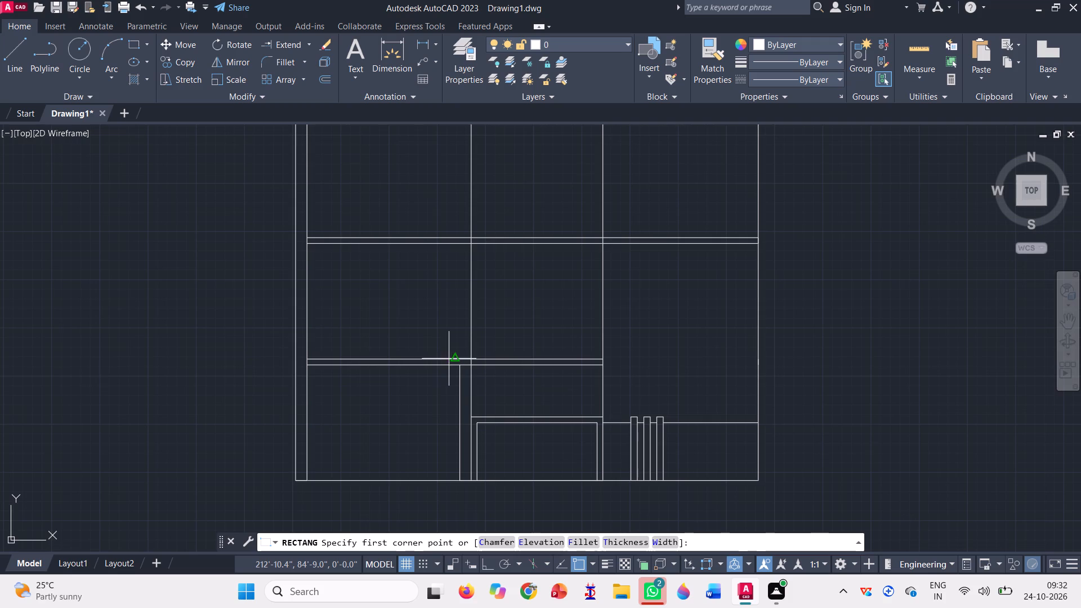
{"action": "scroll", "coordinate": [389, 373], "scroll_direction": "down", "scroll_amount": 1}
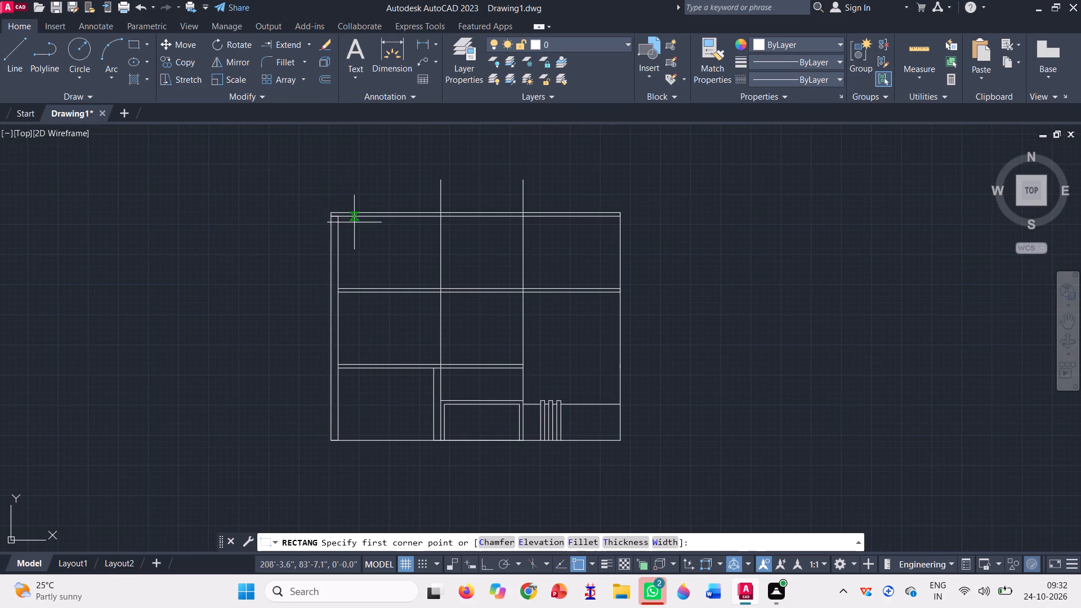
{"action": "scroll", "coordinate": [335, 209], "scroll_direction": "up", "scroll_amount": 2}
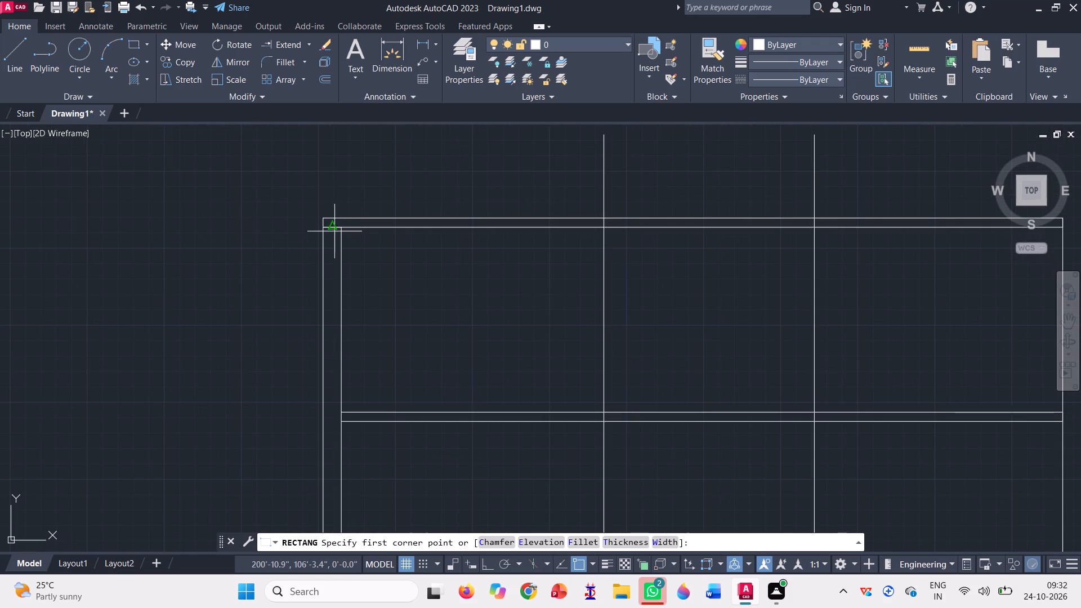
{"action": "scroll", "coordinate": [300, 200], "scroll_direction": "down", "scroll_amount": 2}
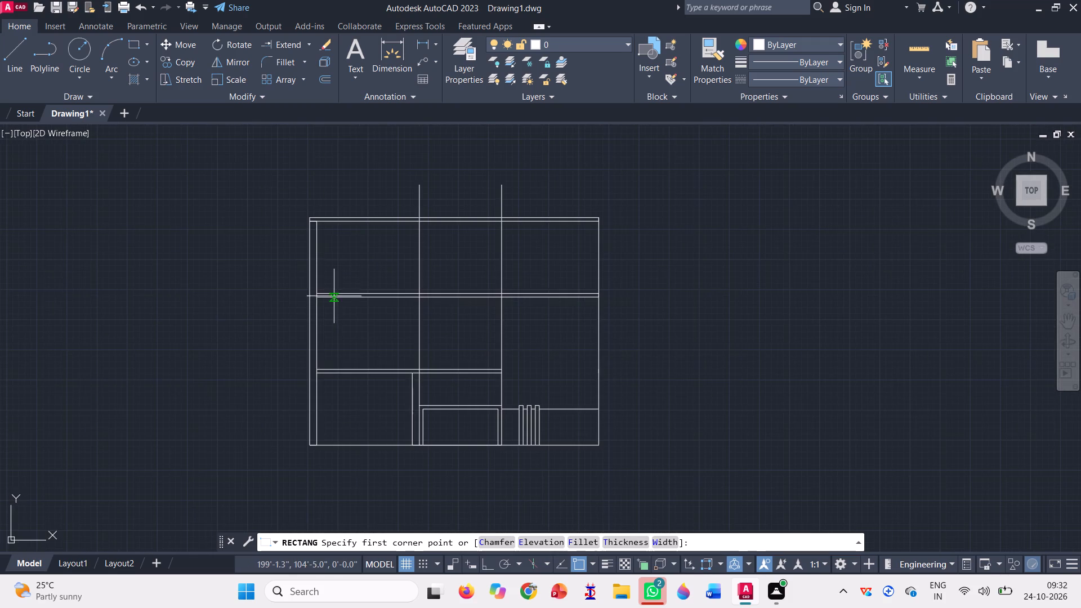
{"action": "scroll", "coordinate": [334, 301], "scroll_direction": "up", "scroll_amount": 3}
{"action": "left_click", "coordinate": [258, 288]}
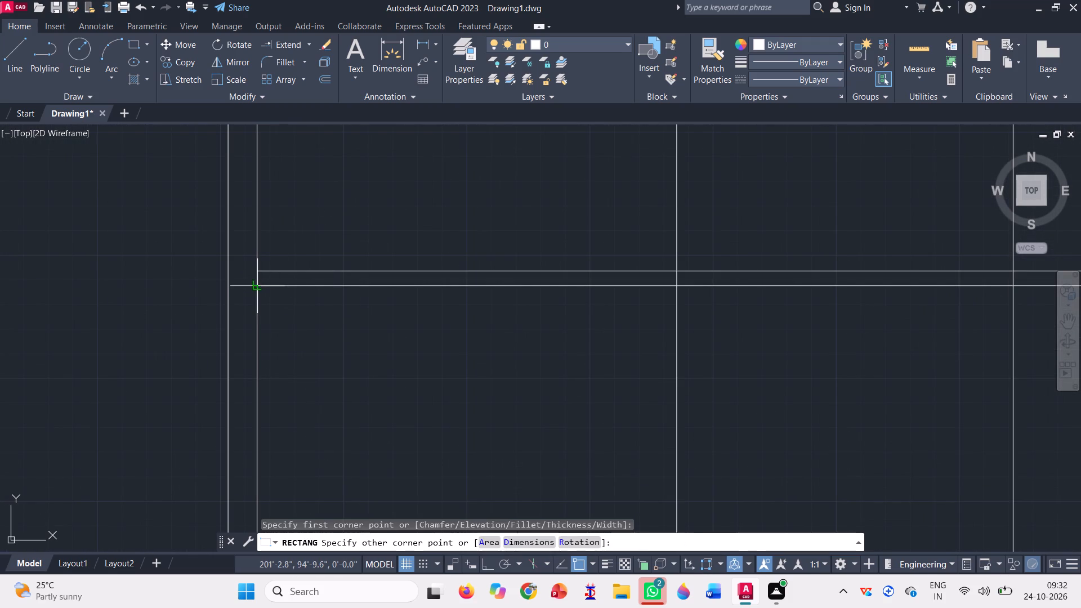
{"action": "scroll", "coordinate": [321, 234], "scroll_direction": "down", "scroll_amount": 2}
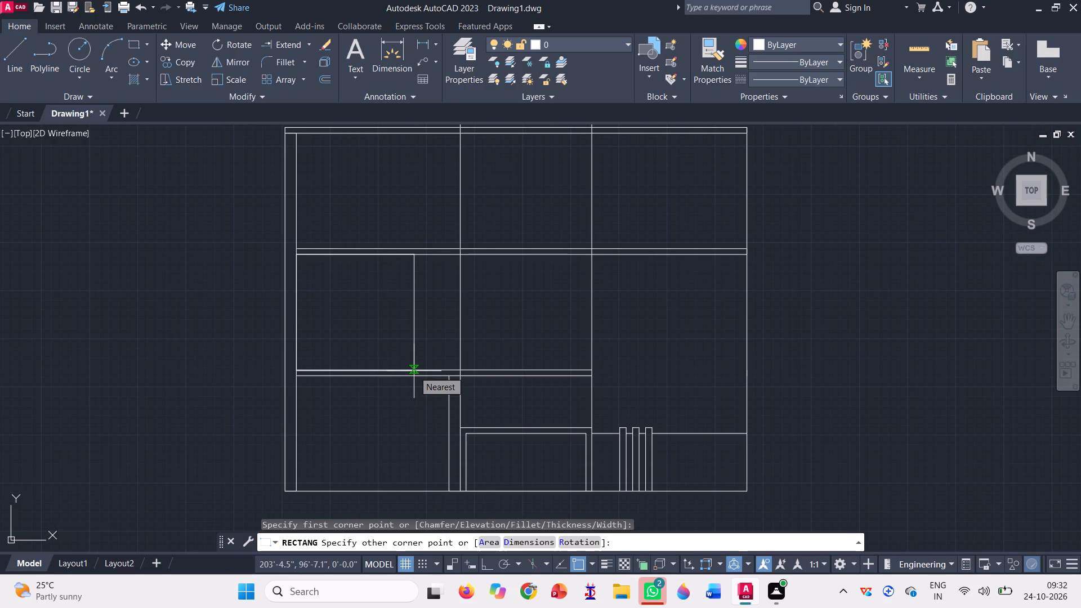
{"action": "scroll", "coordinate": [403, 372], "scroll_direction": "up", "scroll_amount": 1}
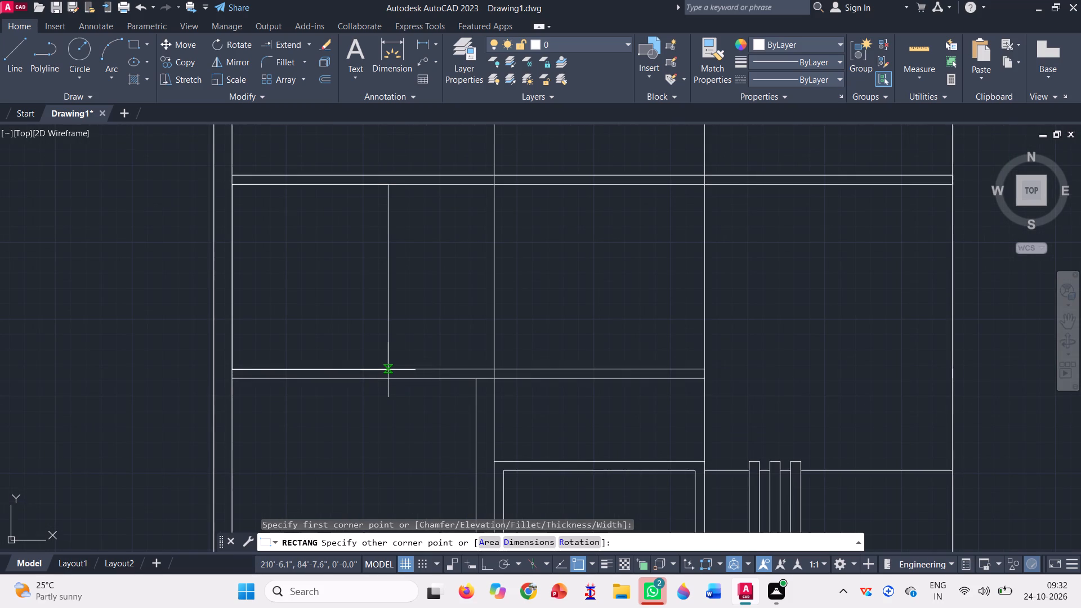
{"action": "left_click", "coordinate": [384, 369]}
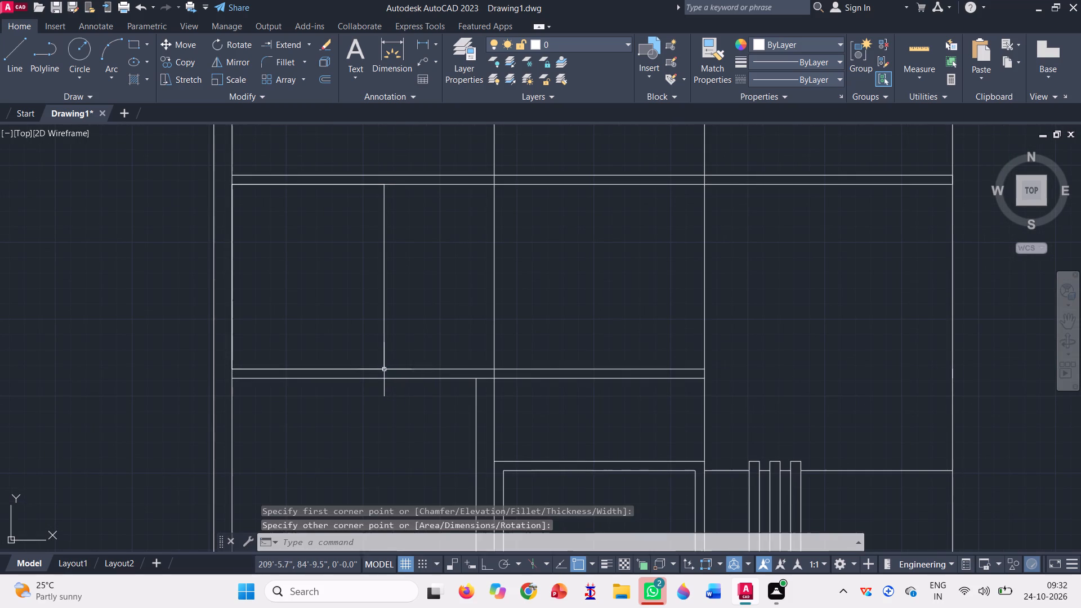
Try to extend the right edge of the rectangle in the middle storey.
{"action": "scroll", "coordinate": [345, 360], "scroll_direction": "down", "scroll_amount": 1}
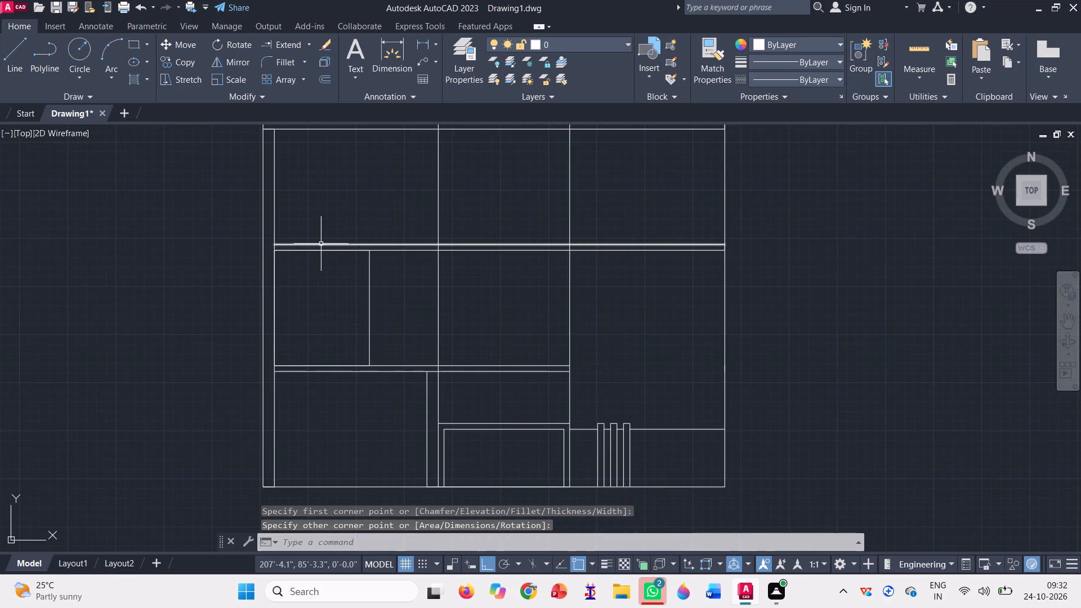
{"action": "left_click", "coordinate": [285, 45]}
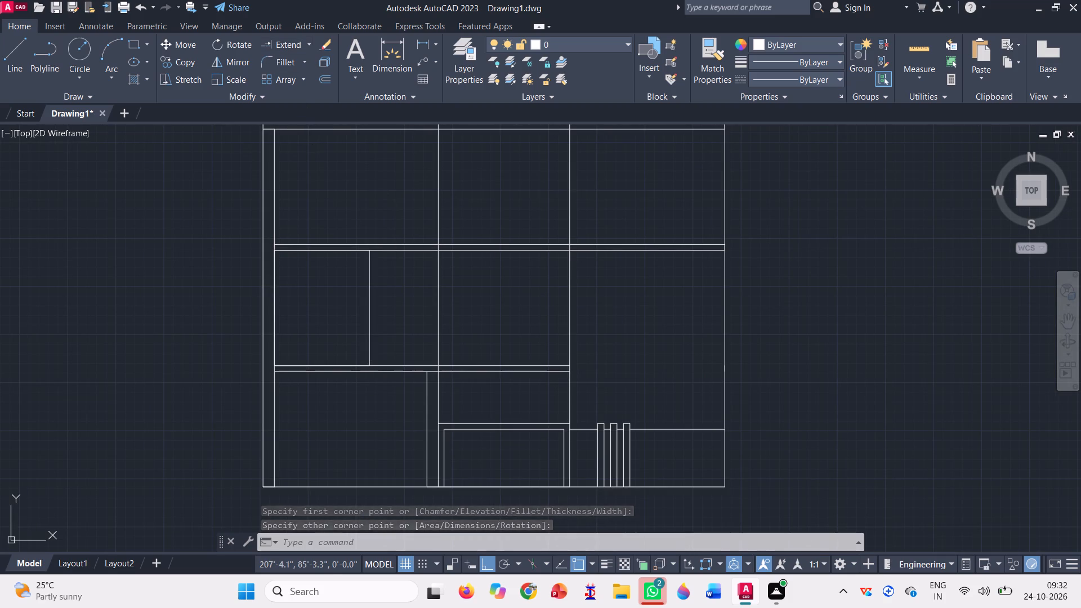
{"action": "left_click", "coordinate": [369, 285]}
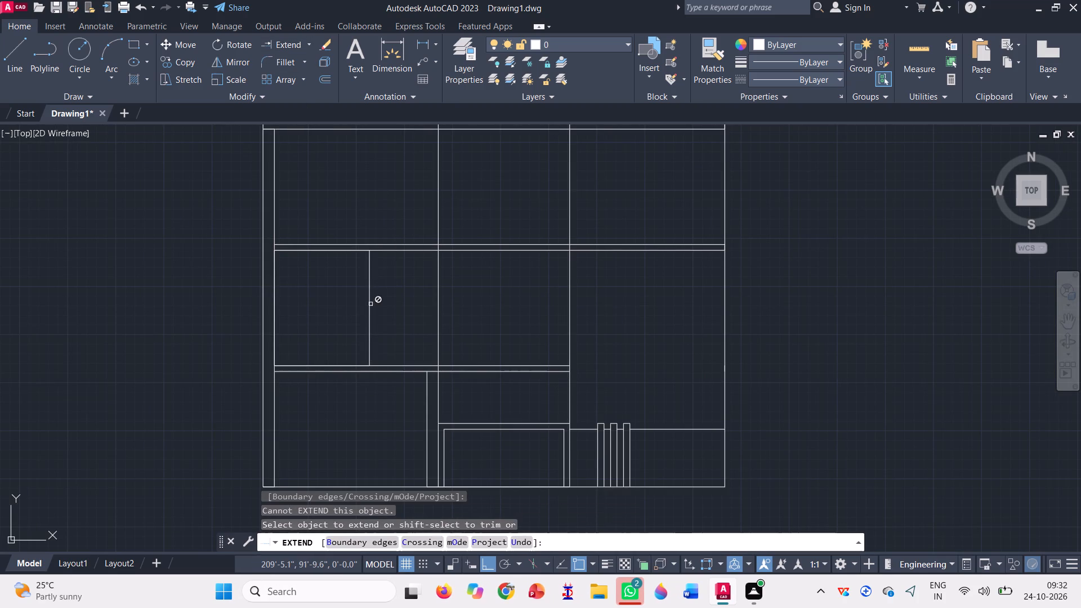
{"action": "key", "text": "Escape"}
Draw a vertical line about 8'-3" from the left column, from the first-floor band's underside to the second-floor band's top line.
{"action": "key", "text": "l"}
{"action": "key", "text": "Return"}
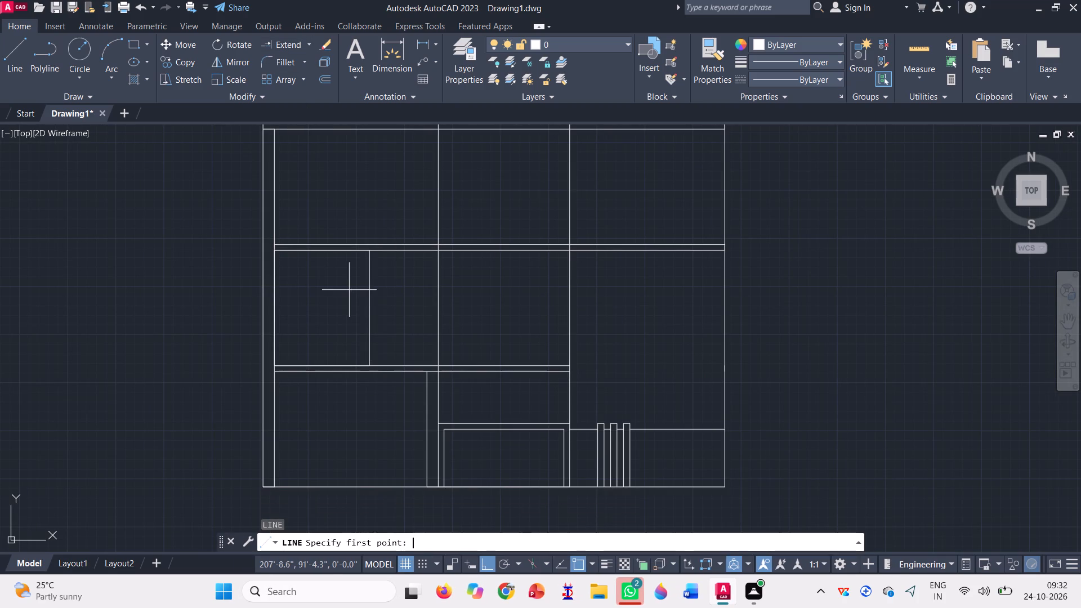
{"action": "scroll", "coordinate": [433, 397], "scroll_direction": "up", "scroll_amount": 1}
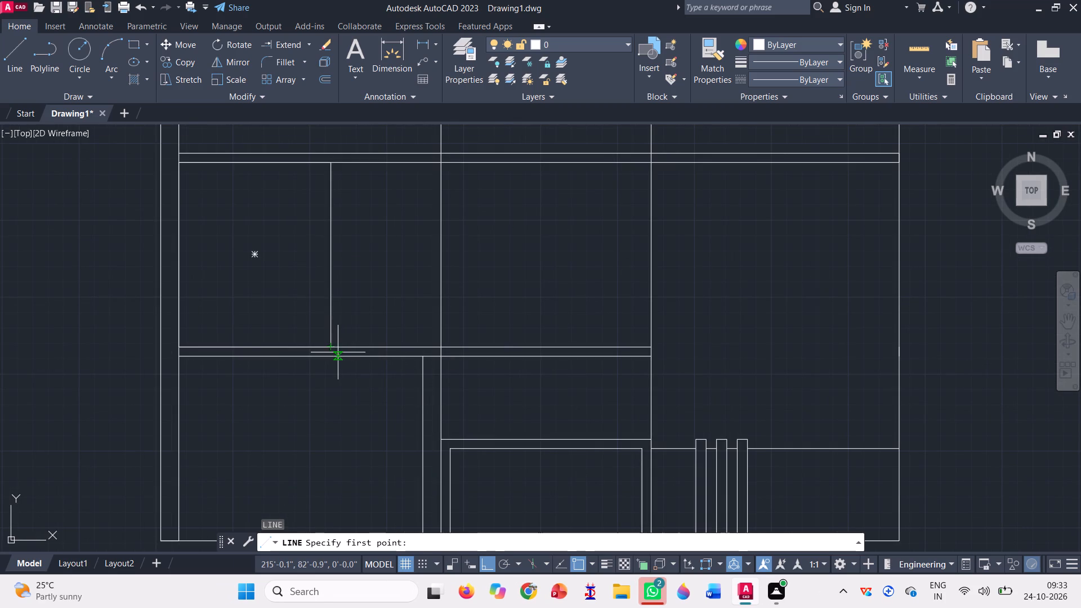
{"action": "scroll", "coordinate": [336, 355], "scroll_direction": "up", "scroll_amount": 2}
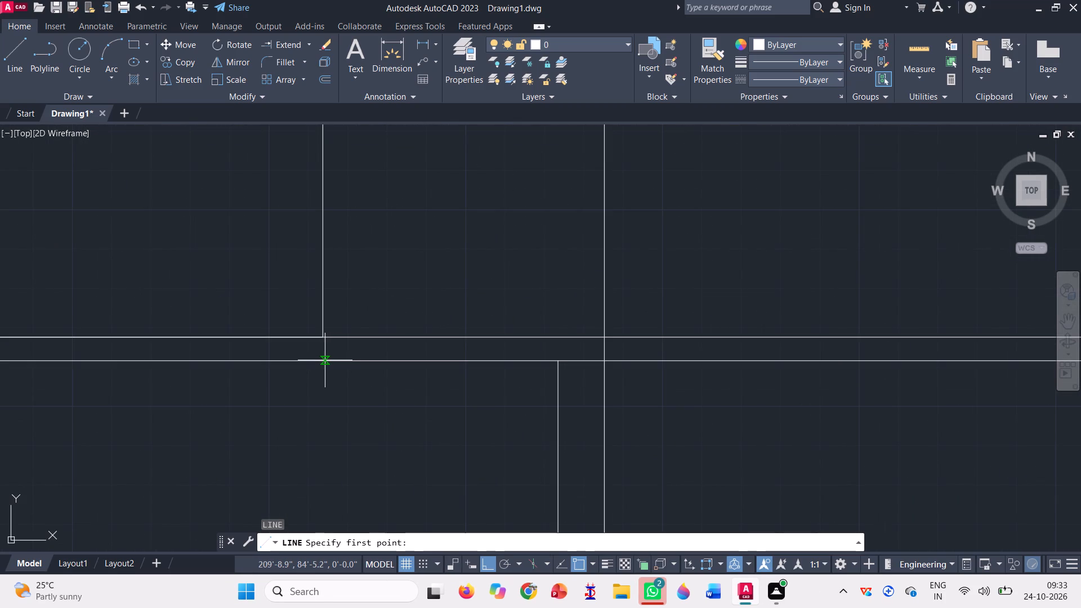
{"action": "left_click", "coordinate": [323, 361]}
{"action": "scroll", "coordinate": [332, 399], "scroll_direction": "down", "scroll_amount": 2}
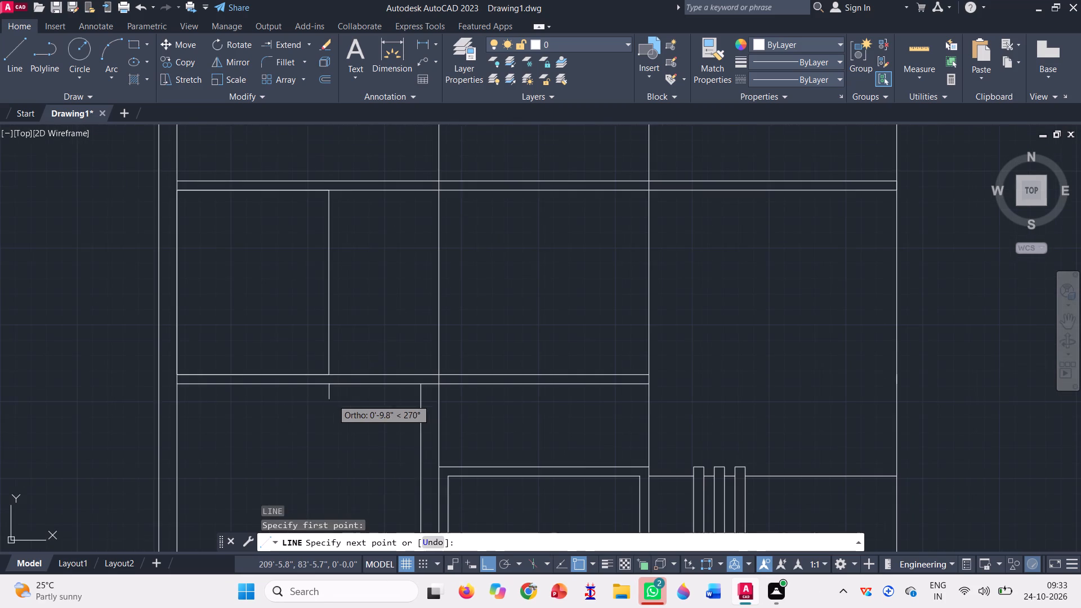
{"action": "scroll", "coordinate": [337, 178], "scroll_direction": "up", "scroll_amount": 2}
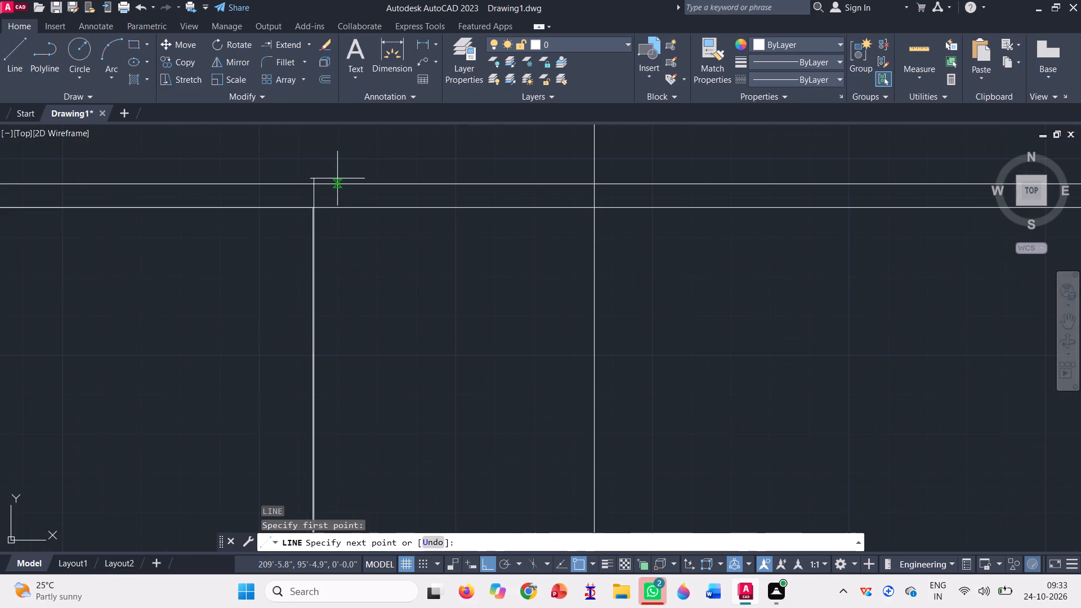
{"action": "left_click", "coordinate": [314, 184]}
{"action": "key", "text": "space"}
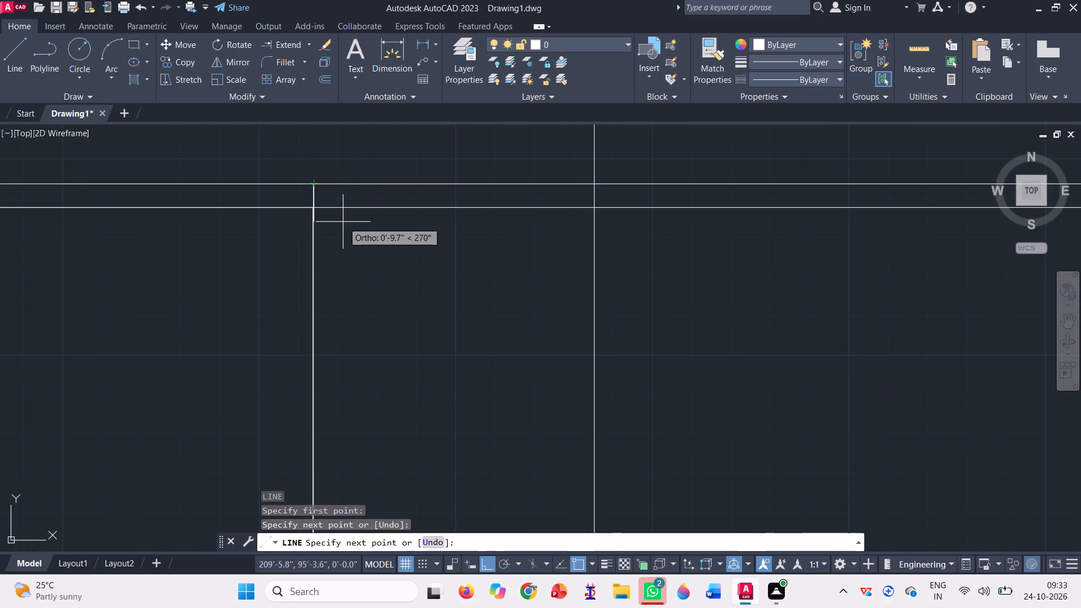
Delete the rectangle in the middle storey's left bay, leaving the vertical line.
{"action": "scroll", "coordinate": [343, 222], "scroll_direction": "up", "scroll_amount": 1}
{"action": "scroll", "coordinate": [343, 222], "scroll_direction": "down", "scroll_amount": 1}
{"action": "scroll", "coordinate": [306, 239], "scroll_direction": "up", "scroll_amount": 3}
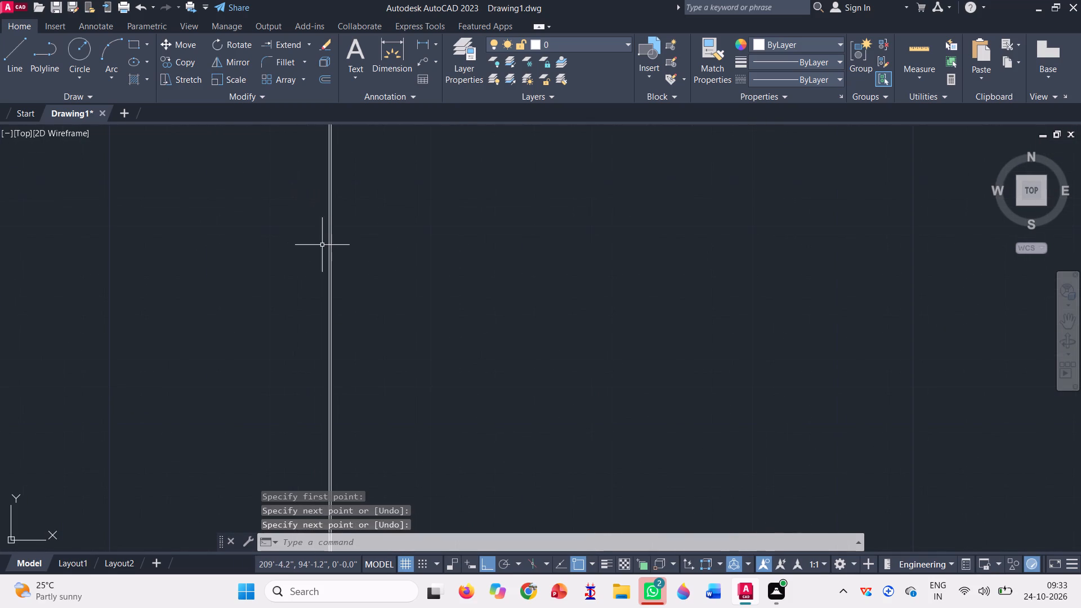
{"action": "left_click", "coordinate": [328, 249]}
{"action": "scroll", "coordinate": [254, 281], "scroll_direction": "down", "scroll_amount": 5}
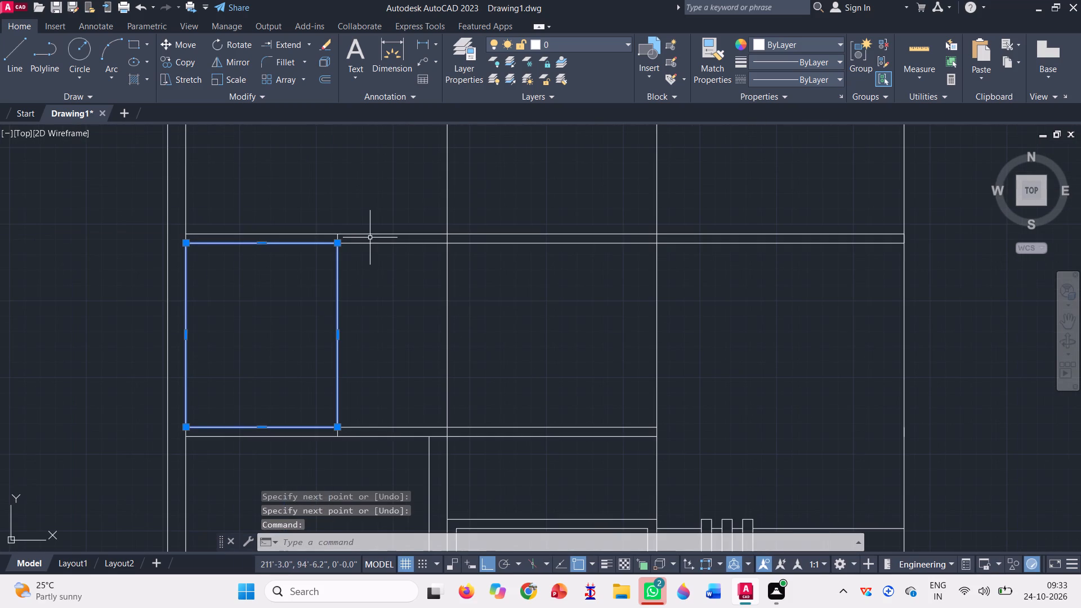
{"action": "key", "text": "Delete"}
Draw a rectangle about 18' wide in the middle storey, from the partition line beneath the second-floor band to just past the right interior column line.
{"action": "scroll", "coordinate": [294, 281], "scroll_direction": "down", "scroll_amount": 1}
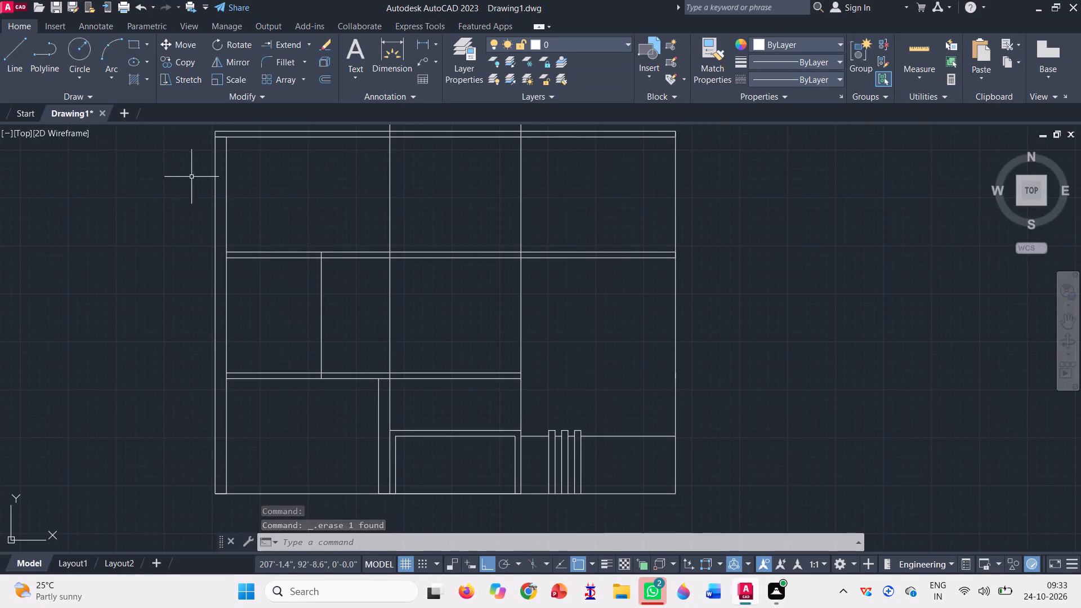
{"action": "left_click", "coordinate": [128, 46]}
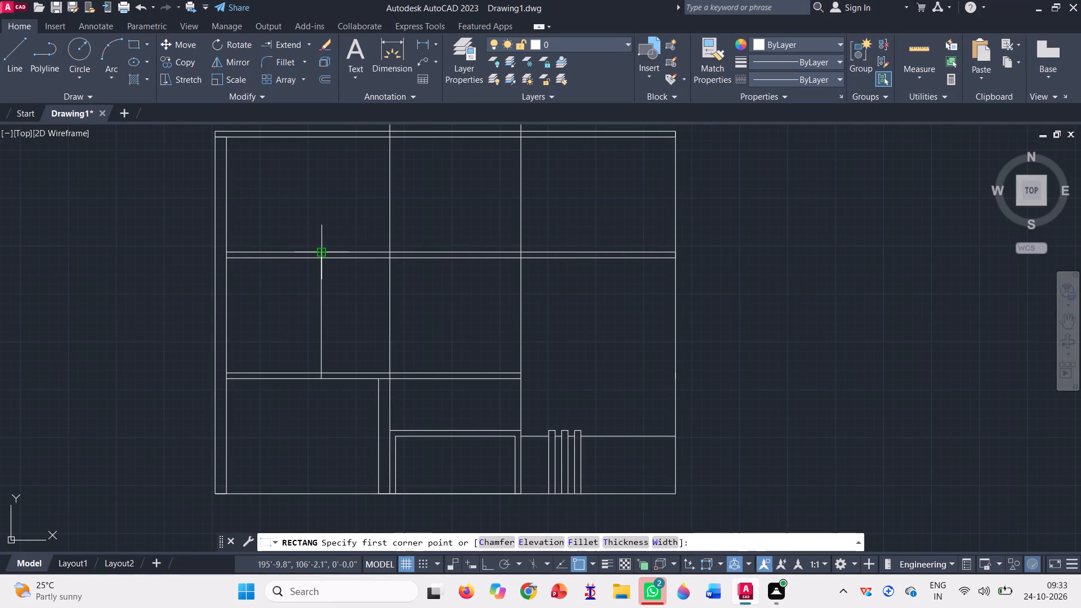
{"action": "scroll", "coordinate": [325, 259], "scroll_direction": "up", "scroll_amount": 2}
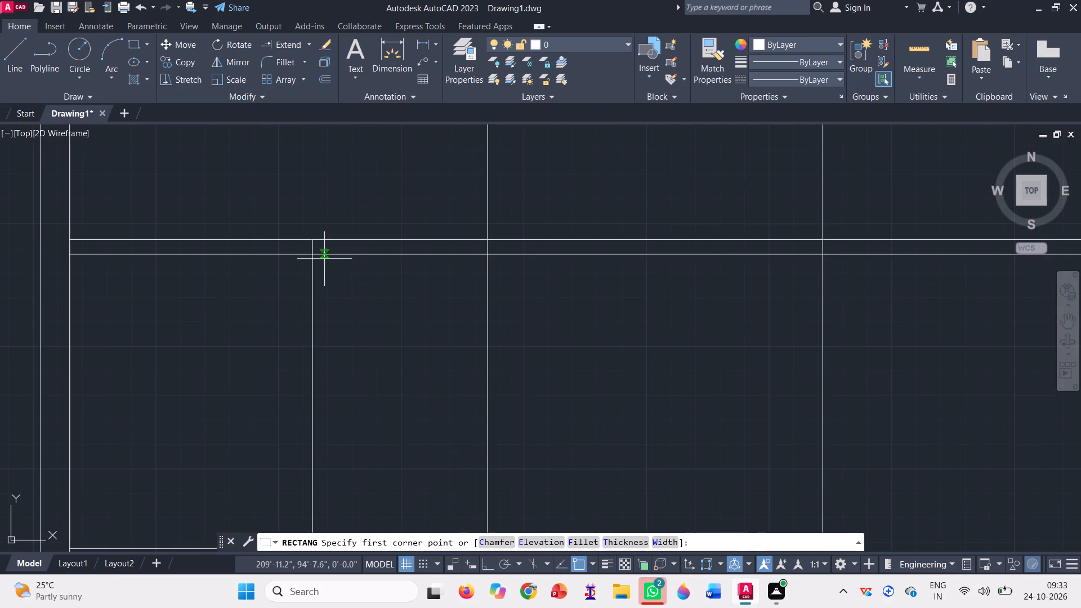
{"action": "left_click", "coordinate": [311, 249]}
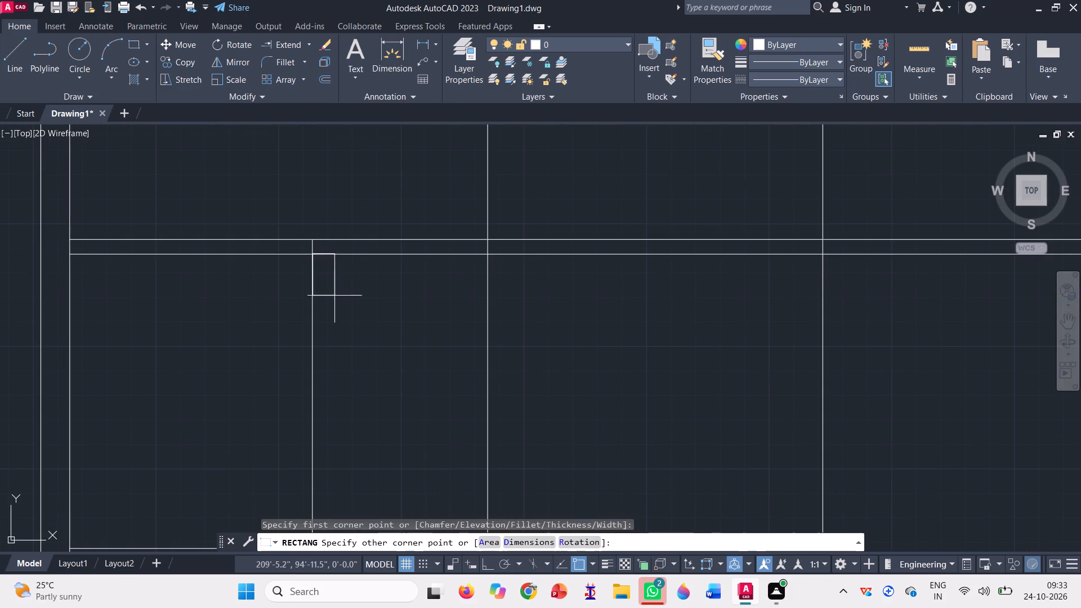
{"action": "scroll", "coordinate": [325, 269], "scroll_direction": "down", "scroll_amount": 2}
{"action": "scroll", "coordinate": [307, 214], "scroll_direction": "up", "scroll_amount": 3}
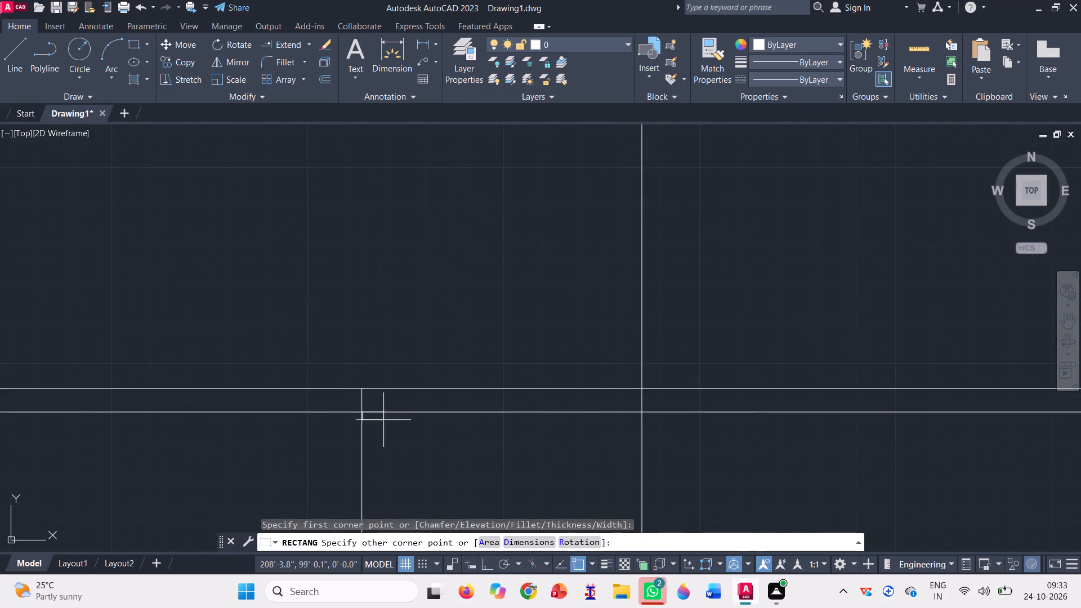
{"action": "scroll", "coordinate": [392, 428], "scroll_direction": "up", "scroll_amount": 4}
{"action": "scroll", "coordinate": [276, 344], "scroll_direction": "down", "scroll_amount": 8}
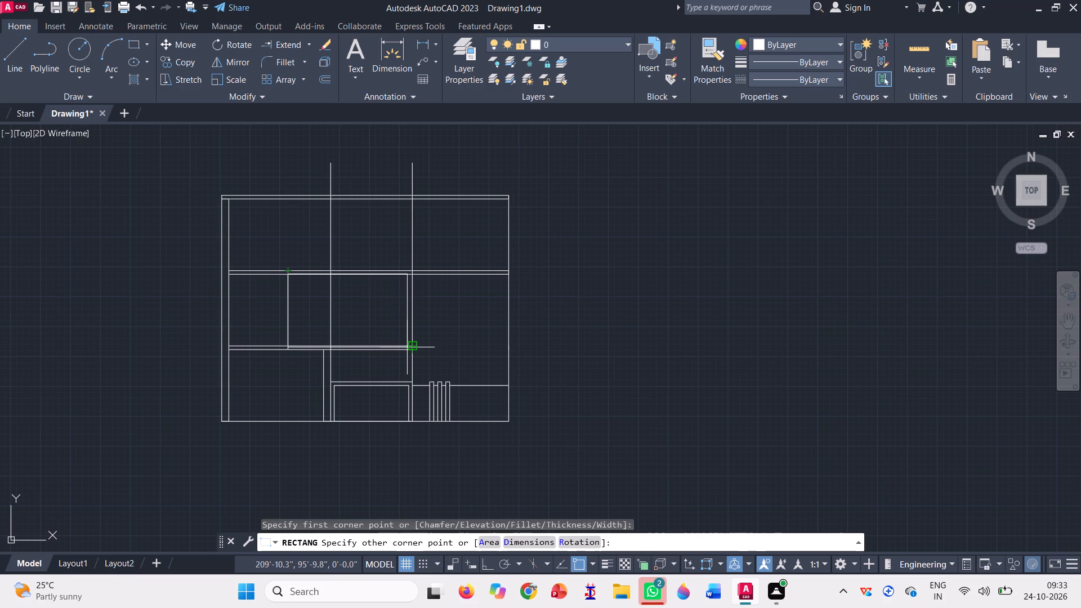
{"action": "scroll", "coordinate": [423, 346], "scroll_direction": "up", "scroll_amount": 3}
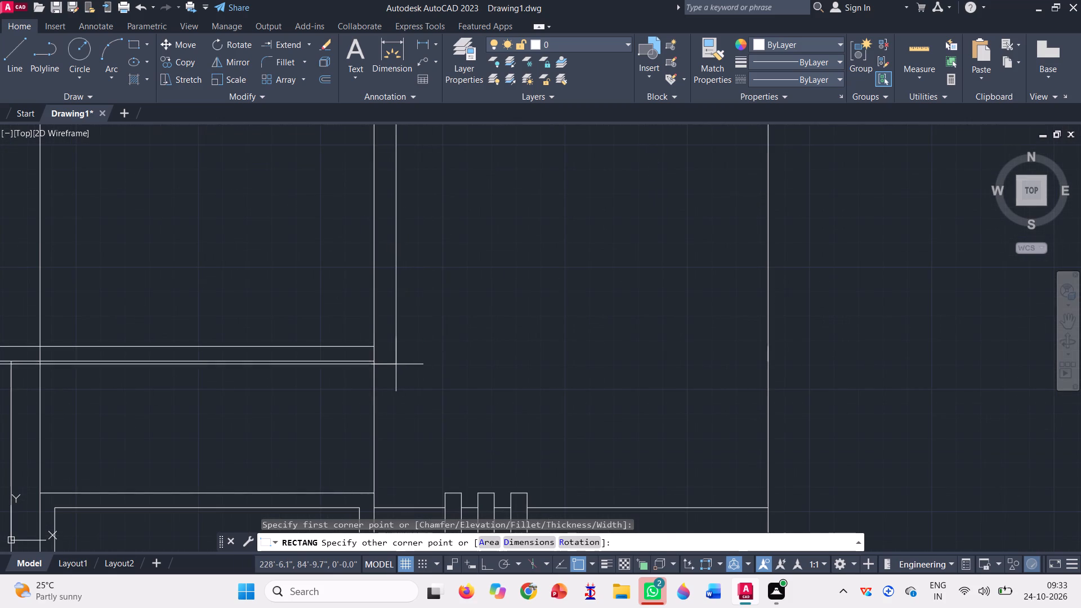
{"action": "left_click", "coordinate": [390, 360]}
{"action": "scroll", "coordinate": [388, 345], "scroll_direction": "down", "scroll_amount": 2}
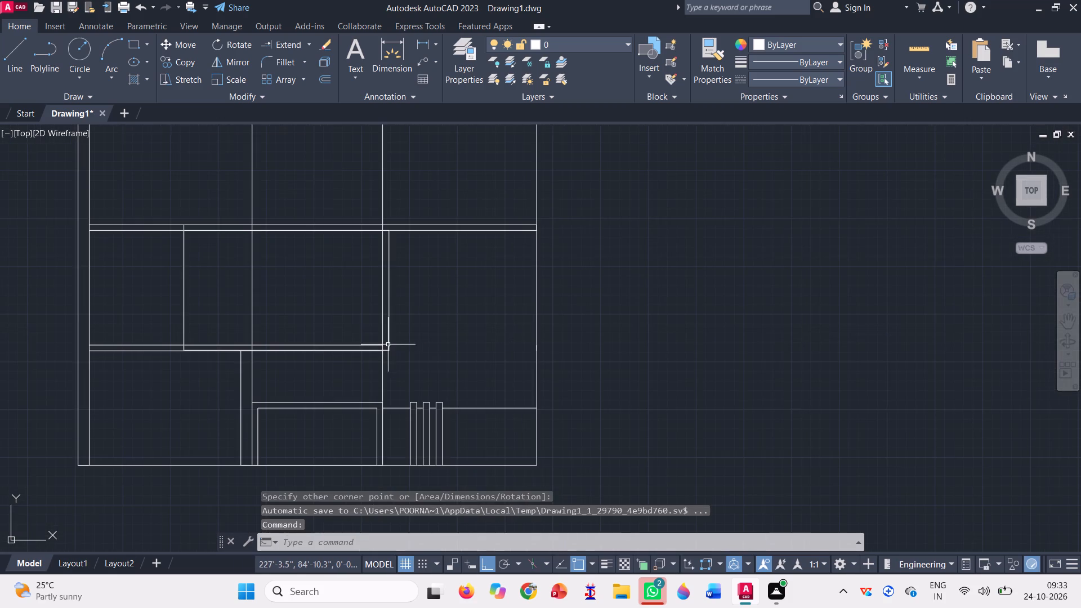
Draw a short horizontal guide line from the end of the first-floor band's underside to beyond the rectangle's right edge.
{"action": "scroll", "coordinate": [383, 367], "scroll_direction": "up", "scroll_amount": 3}
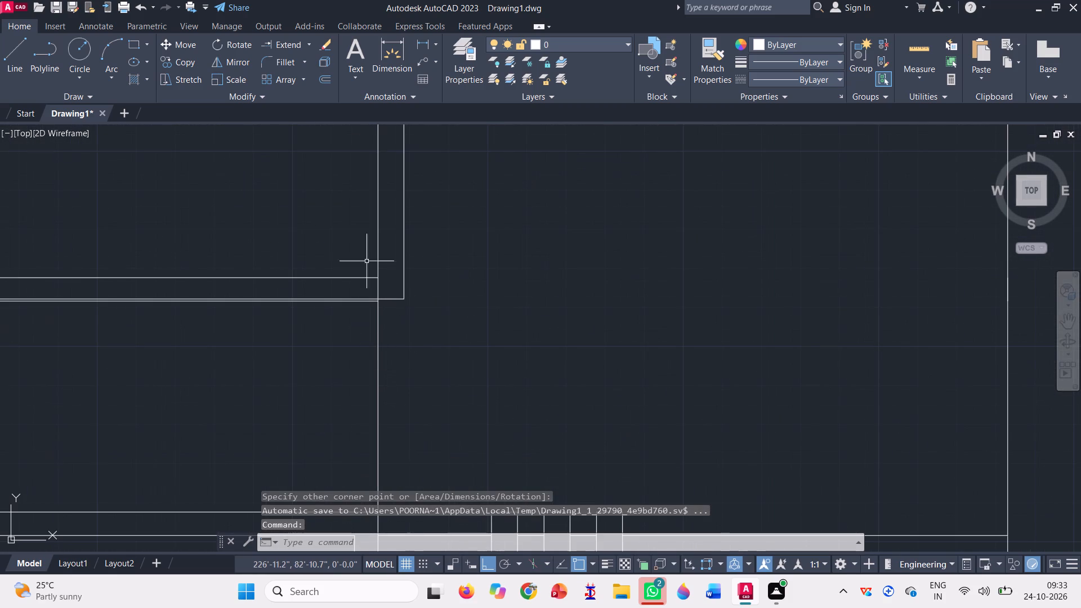
{"action": "scroll", "coordinate": [446, 369], "scroll_direction": "down", "scroll_amount": 2}
{"action": "scroll", "coordinate": [418, 363], "scroll_direction": "up", "scroll_amount": 2}
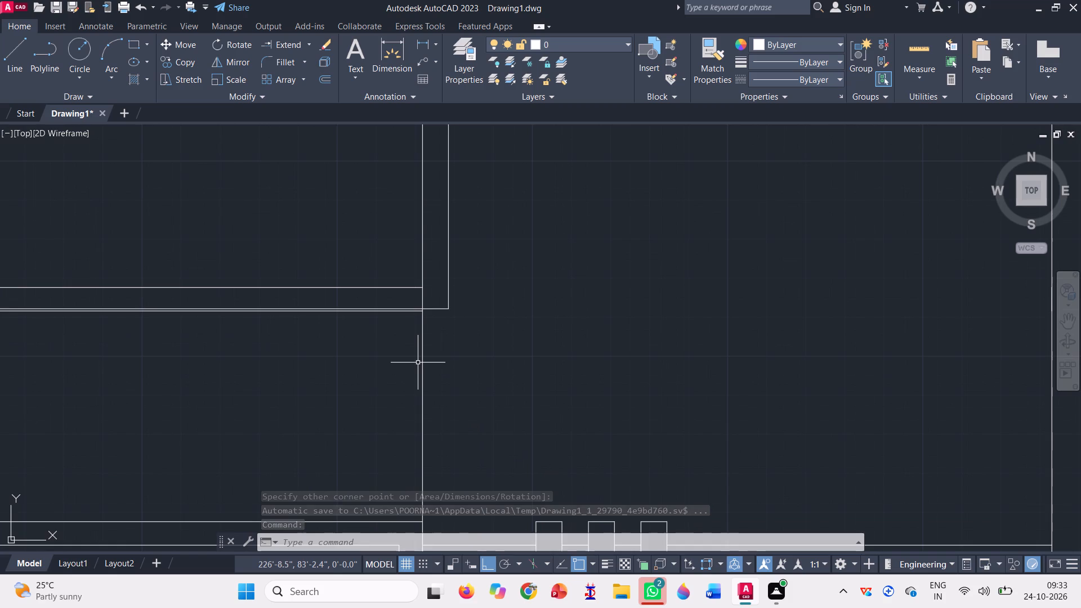
{"action": "key", "text": "l"}
{"action": "key", "text": "Return"}
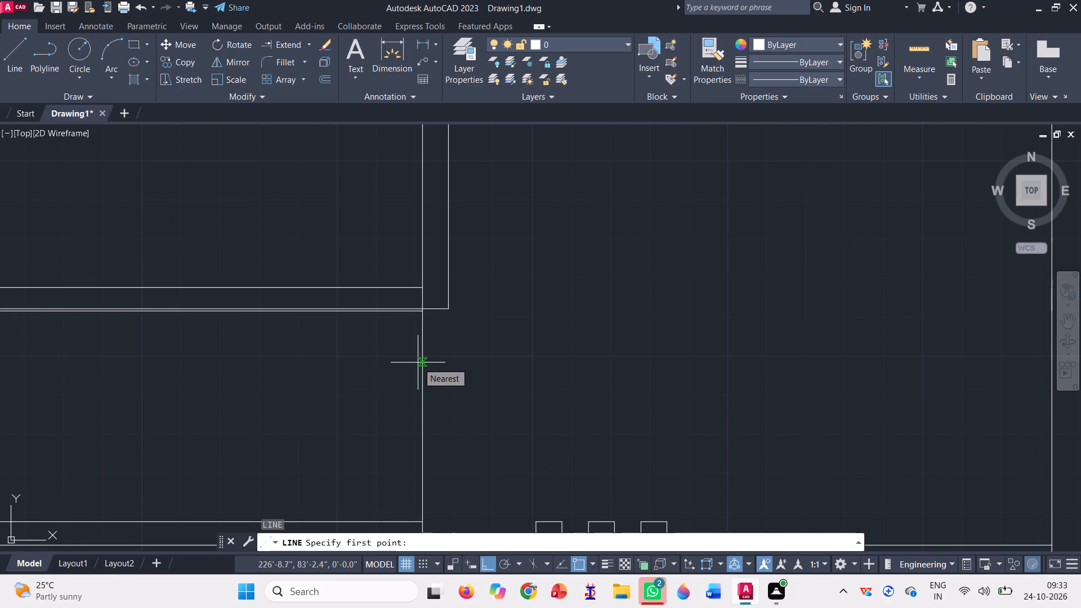
{"action": "scroll", "coordinate": [423, 300], "scroll_direction": "up", "scroll_amount": 4}
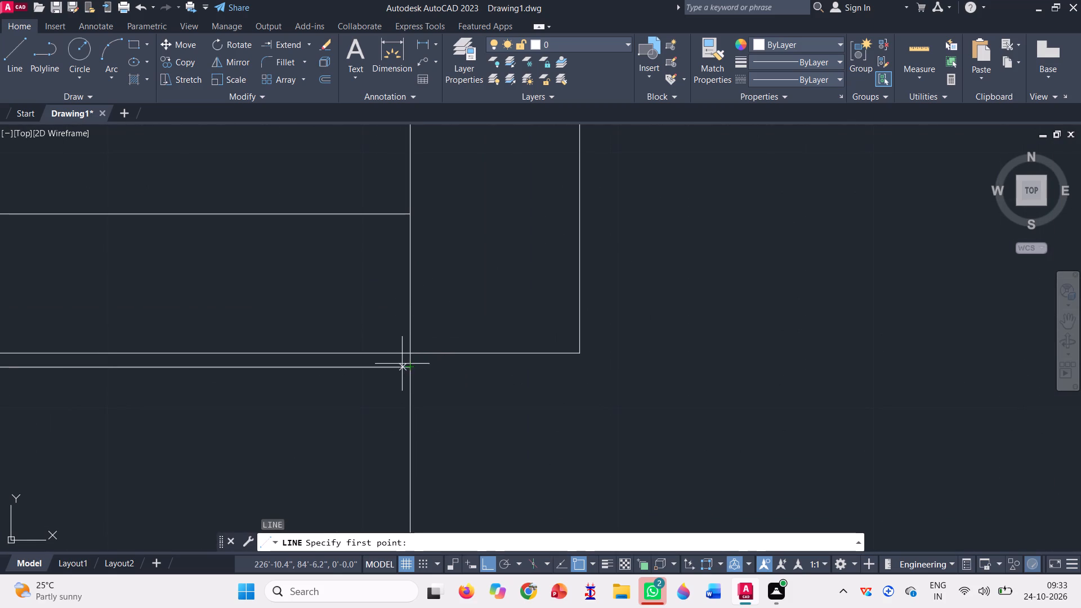
{"action": "left_click", "coordinate": [409, 369]}
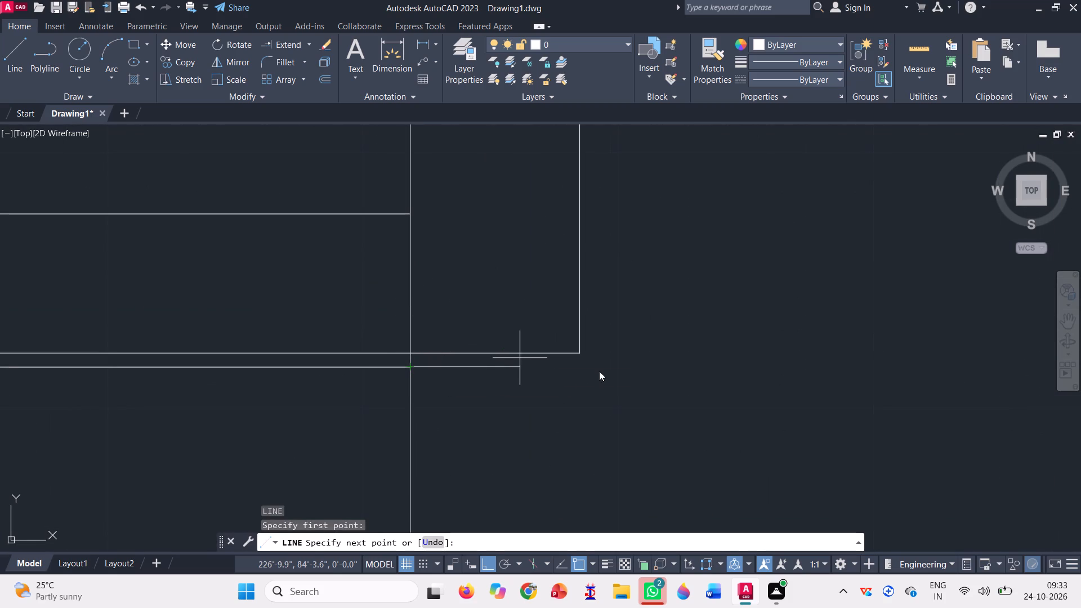
{"action": "left_click", "coordinate": [646, 381]}
{"action": "key", "text": "space"}
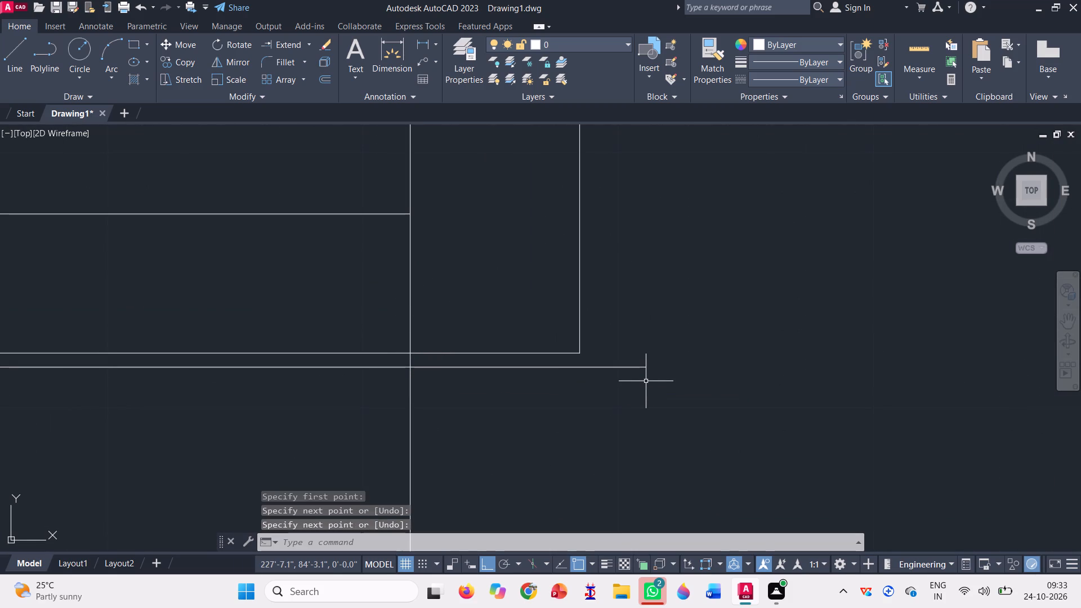
Draw a rectangle about 18' wide and 10'-6" high from the guide line to the partition line's meeting point with the second-floor band's underside.
{"action": "left_click", "coordinate": [142, 45]}
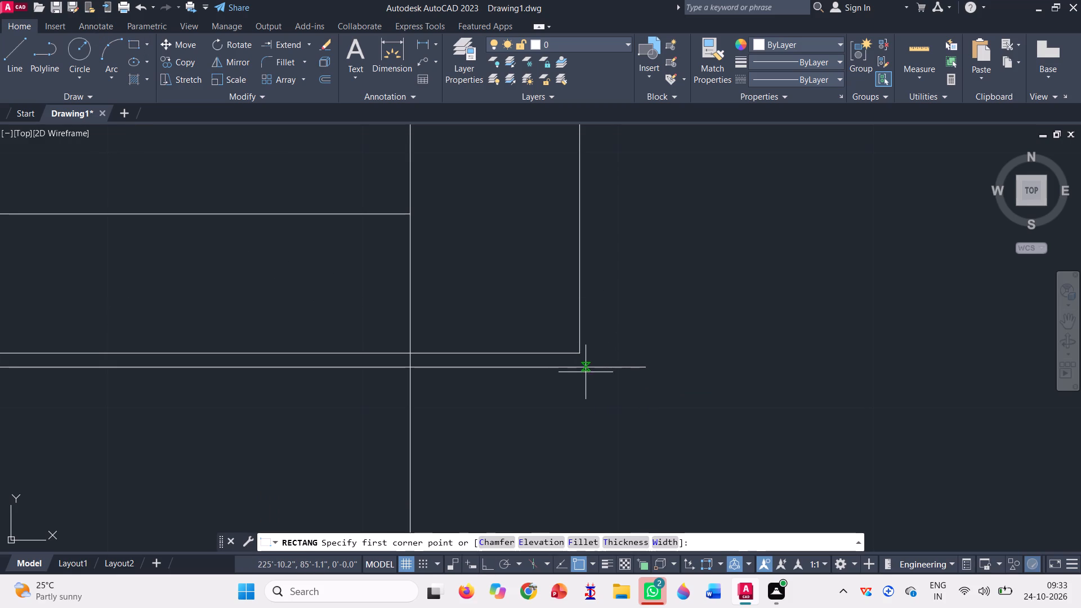
{"action": "left_click", "coordinate": [579, 372]}
{"action": "scroll", "coordinate": [598, 406], "scroll_direction": "down", "scroll_amount": 1}
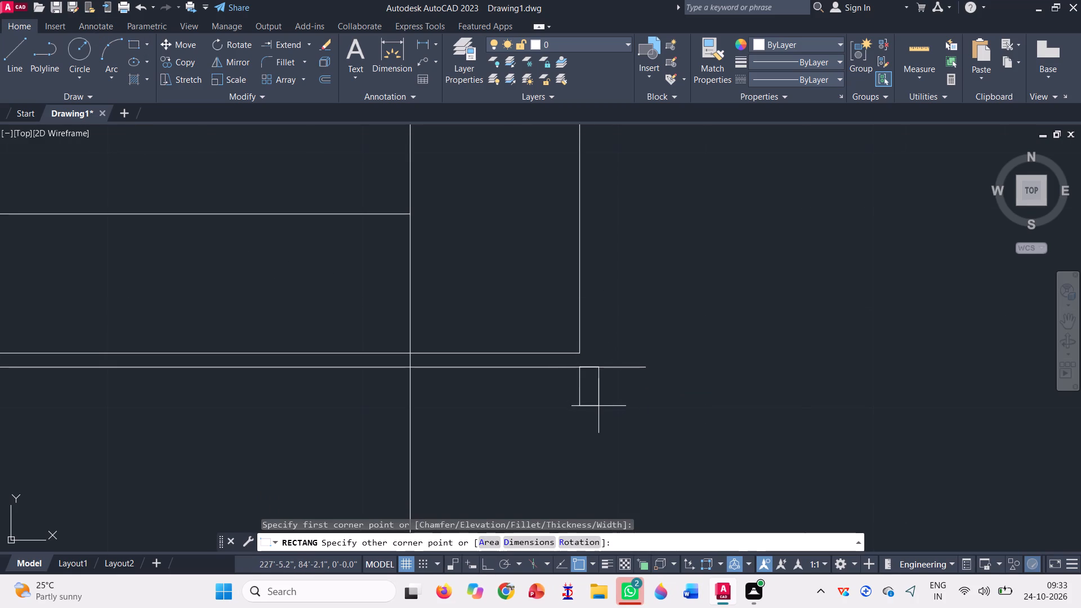
{"action": "scroll", "coordinate": [598, 406], "scroll_direction": "down", "scroll_amount": 1}
{"action": "scroll", "coordinate": [554, 375], "scroll_direction": "down", "scroll_amount": 4}
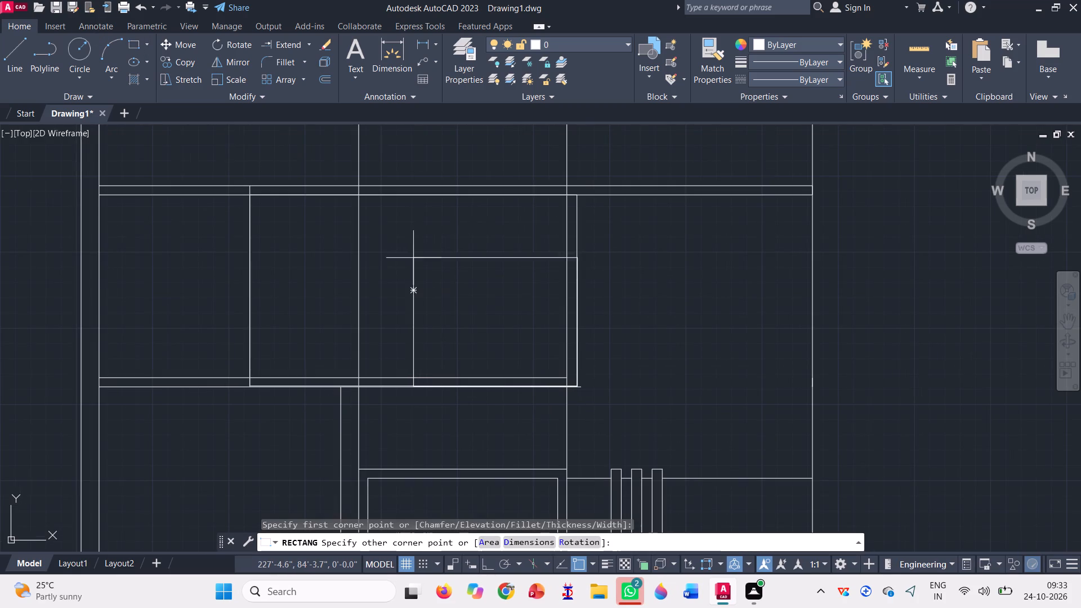
{"action": "scroll", "coordinate": [250, 200], "scroll_direction": "up", "scroll_amount": 3}
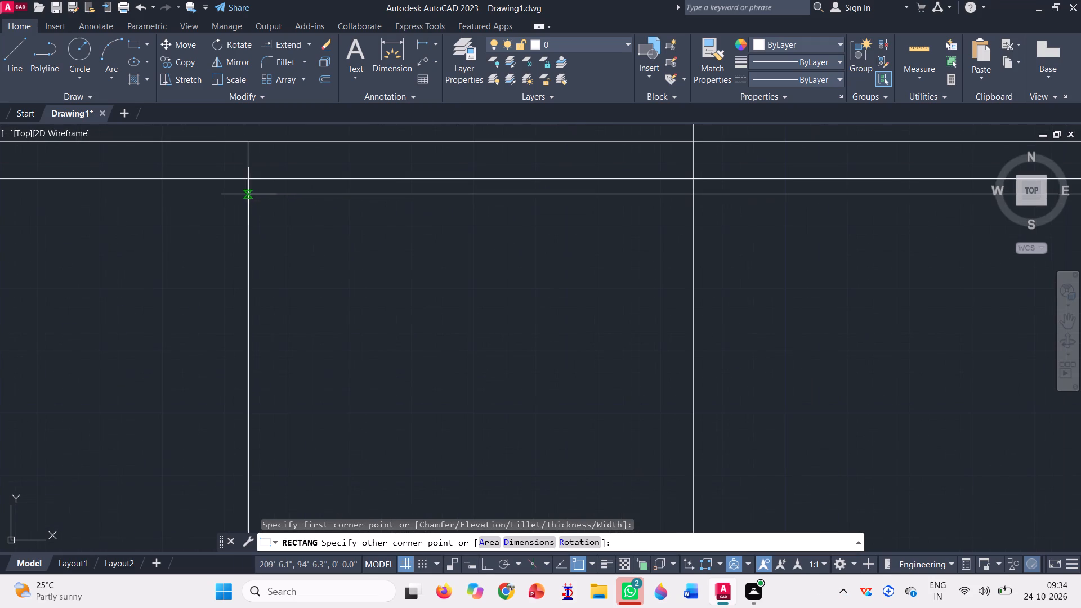
{"action": "left_click", "coordinate": [248, 179]}
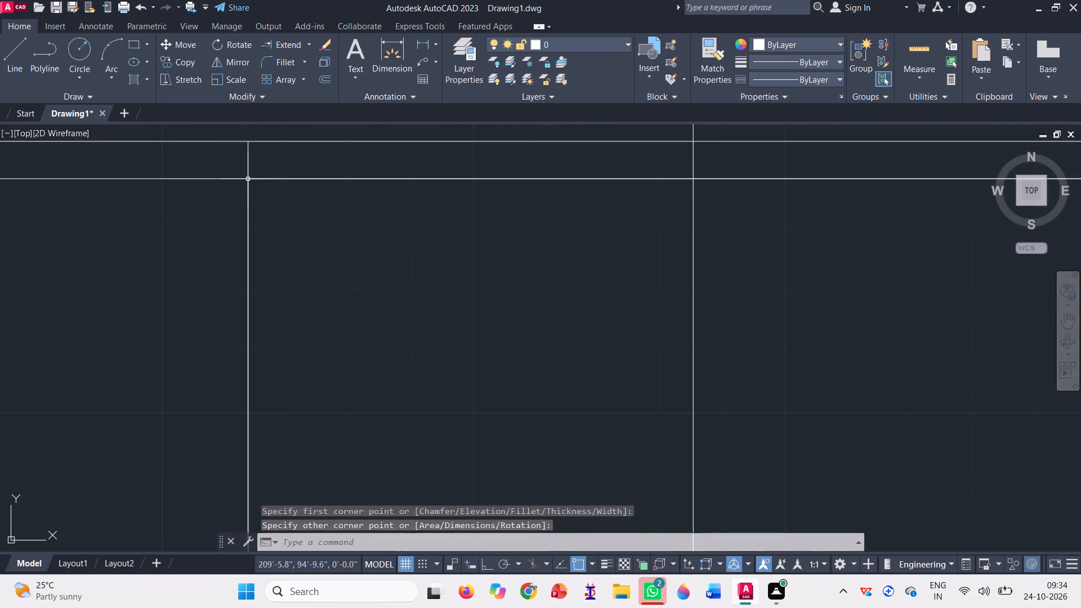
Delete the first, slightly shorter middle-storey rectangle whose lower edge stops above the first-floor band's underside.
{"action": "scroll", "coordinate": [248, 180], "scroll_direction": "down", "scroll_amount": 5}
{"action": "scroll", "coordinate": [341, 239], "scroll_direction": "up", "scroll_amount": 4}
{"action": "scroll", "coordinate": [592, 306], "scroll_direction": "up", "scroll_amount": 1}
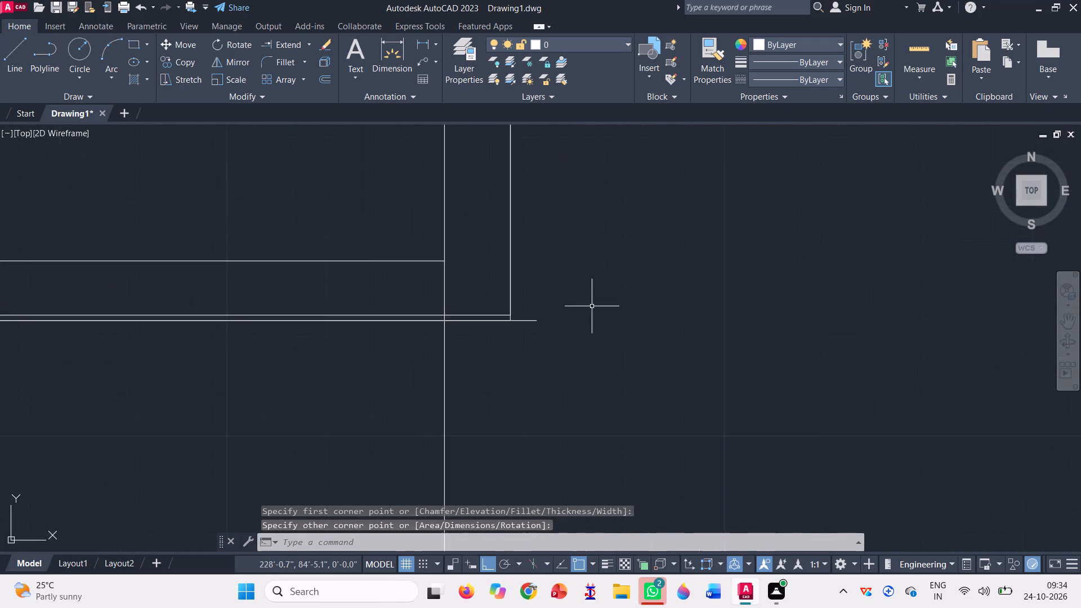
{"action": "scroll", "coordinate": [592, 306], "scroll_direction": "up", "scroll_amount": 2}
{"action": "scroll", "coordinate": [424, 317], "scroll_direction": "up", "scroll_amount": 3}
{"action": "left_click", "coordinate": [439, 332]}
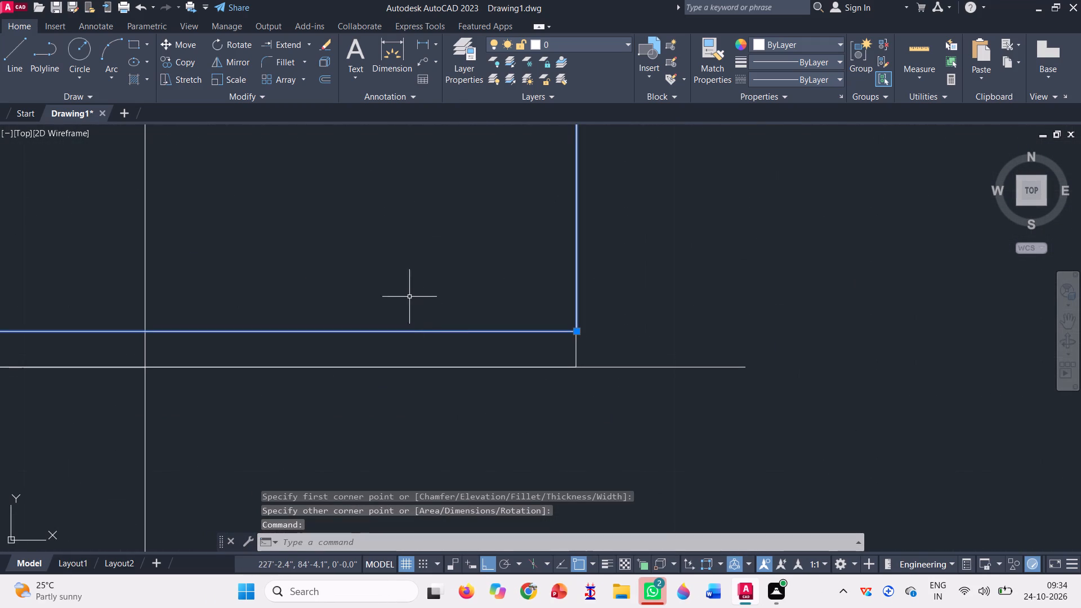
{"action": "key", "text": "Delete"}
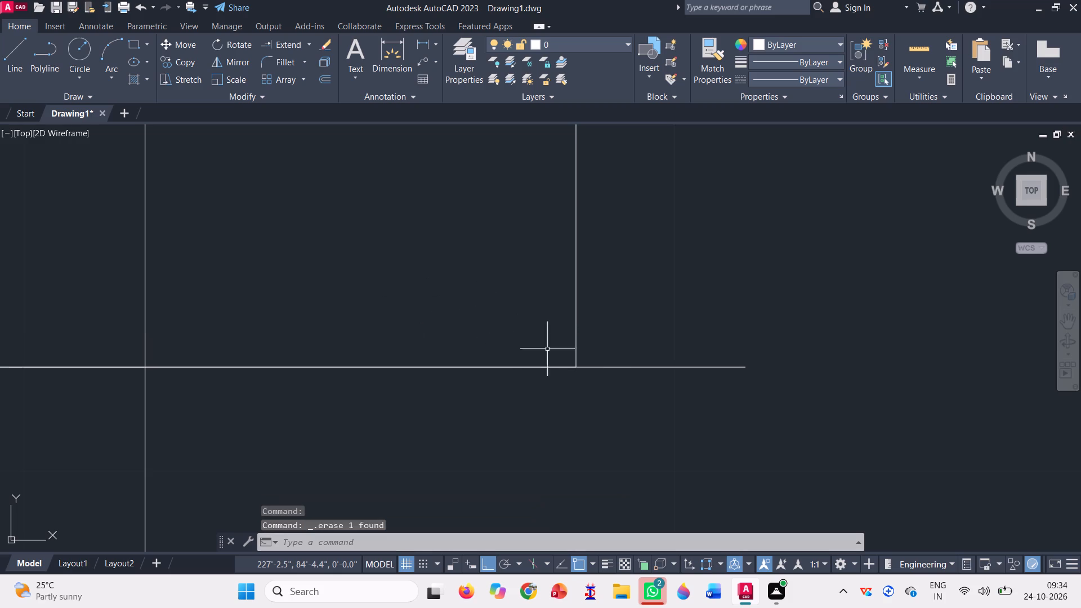
Delete the short horizontal guide line at the lower right corner of the middle-storey rectangle.
{"action": "left_click", "coordinate": [618, 377]}
{"action": "left_click", "coordinate": [613, 356]}
{"action": "scroll", "coordinate": [646, 481], "scroll_direction": "down", "scroll_amount": 3}
{"action": "scroll", "coordinate": [485, 337], "scroll_direction": "down", "scroll_amount": 2}
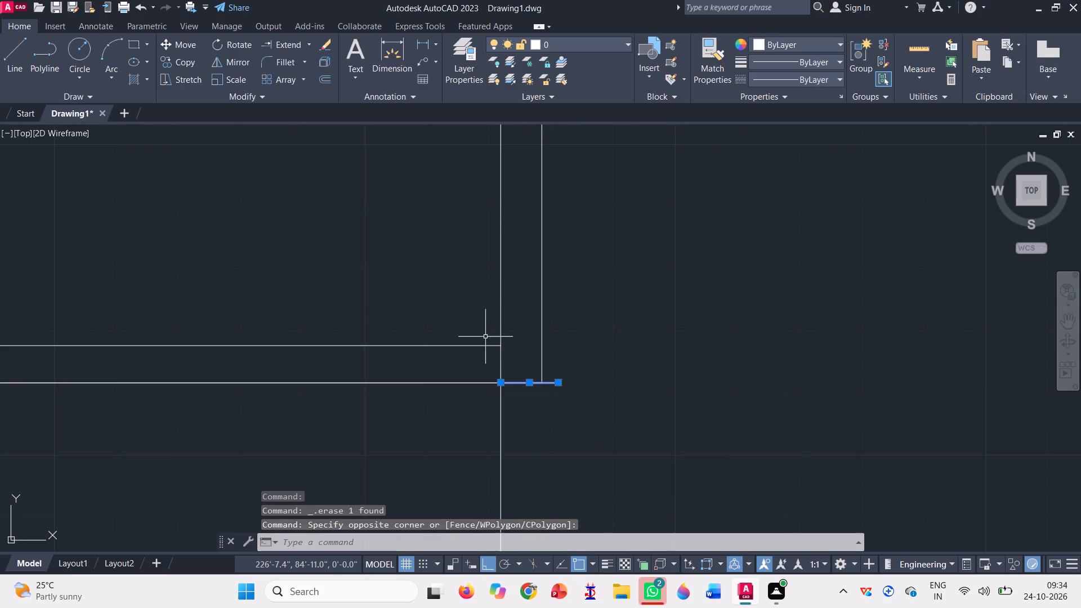
{"action": "scroll", "coordinate": [512, 359], "scroll_direction": "down", "scroll_amount": 2}
{"action": "scroll", "coordinate": [579, 373], "scroll_direction": "down", "scroll_amount": 1}
{"action": "key", "text": "Delete"}
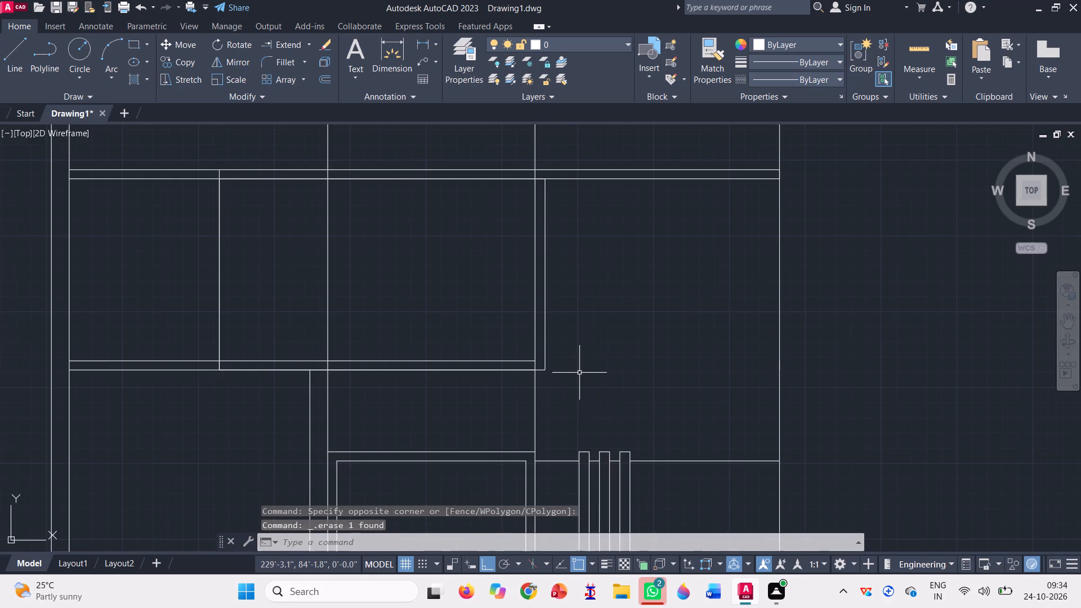
Trim the left interior vertical line out of the middle-storey rectangle, including its short piece within the first-floor band.
{"action": "scroll", "coordinate": [419, 275], "scroll_direction": "down", "scroll_amount": 1}
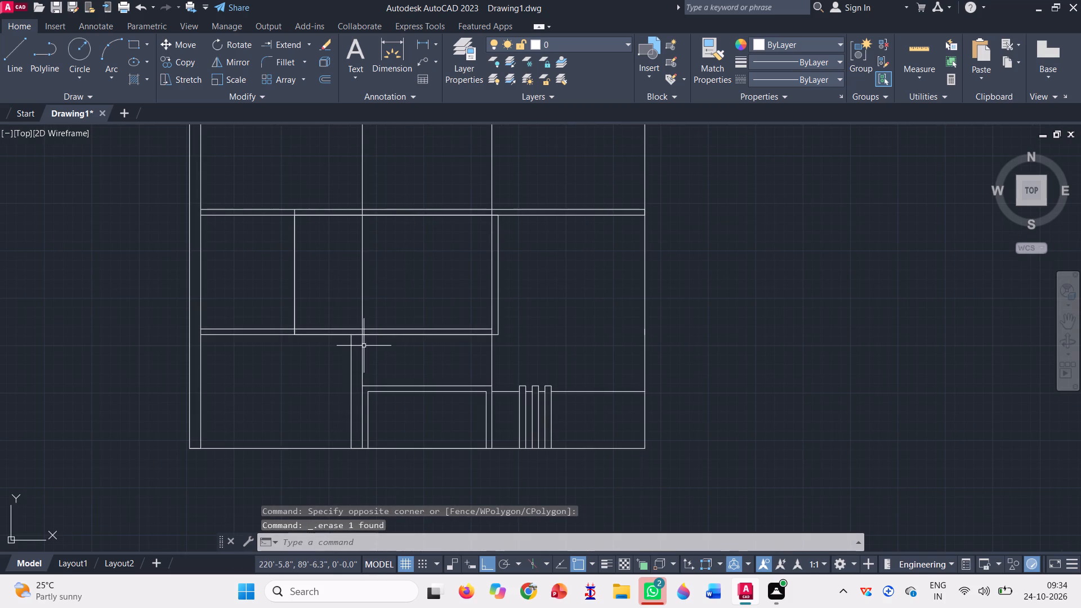
{"action": "left_click", "coordinate": [305, 42]}
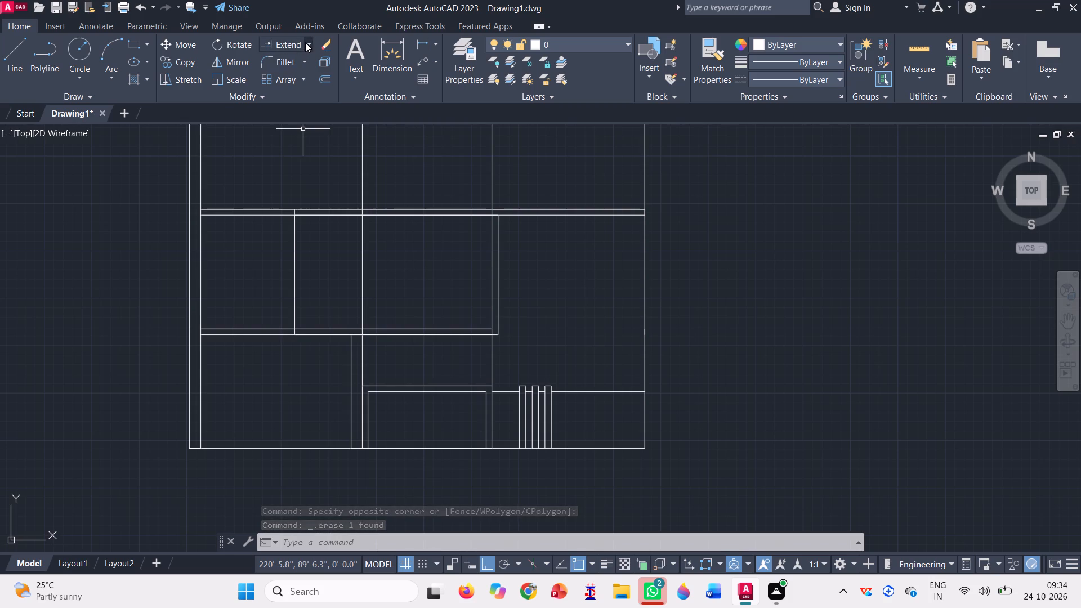
{"action": "left_click", "coordinate": [294, 68]}
{"action": "left_click", "coordinate": [337, 244]}
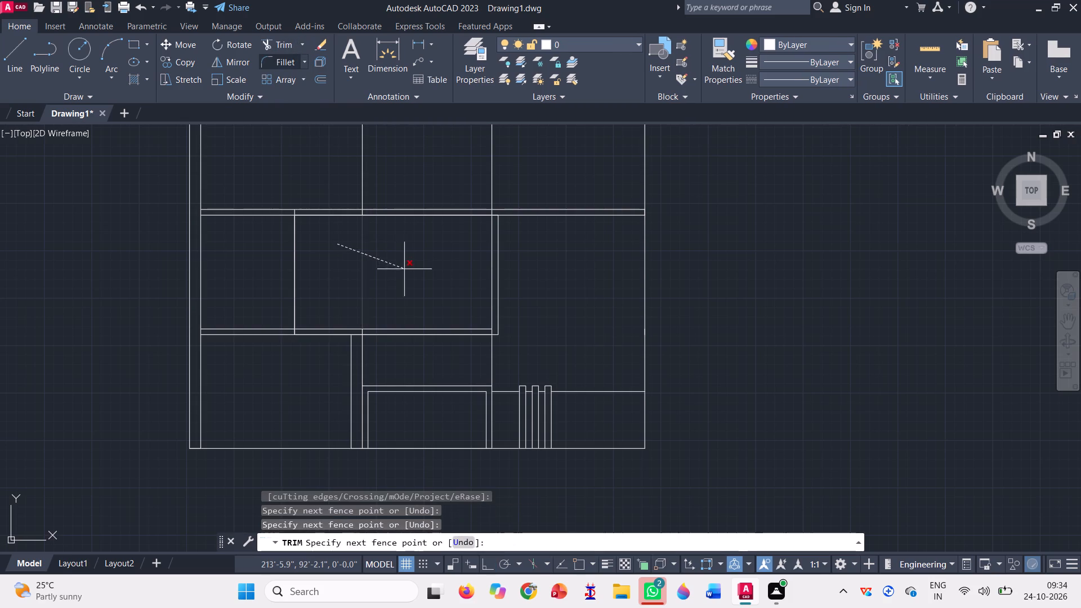
{"action": "left_click", "coordinate": [404, 269]}
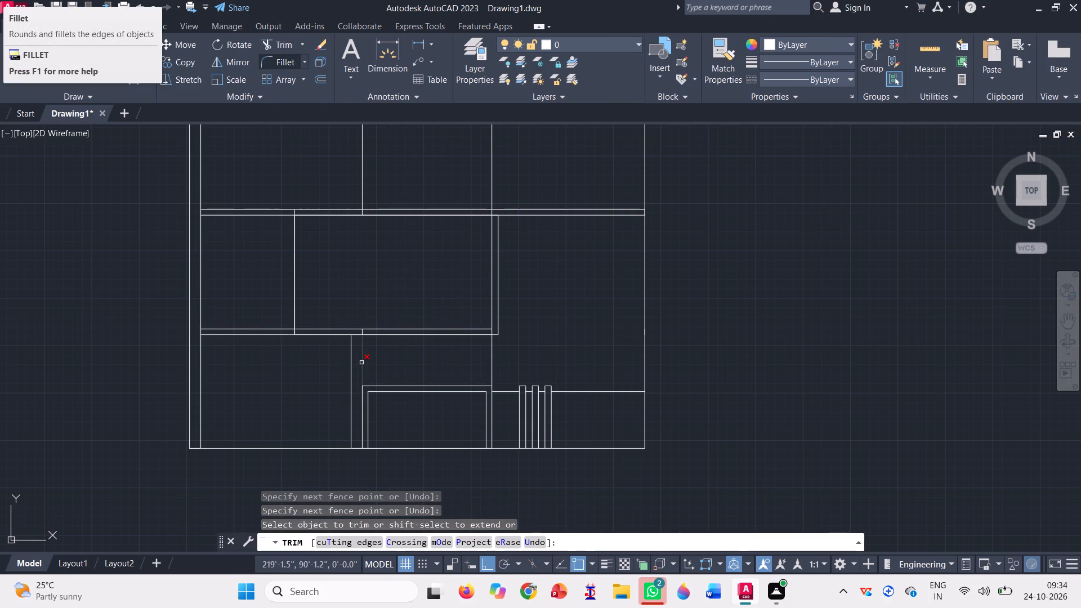
{"action": "scroll", "coordinate": [364, 332], "scroll_direction": "up", "scroll_amount": 4}
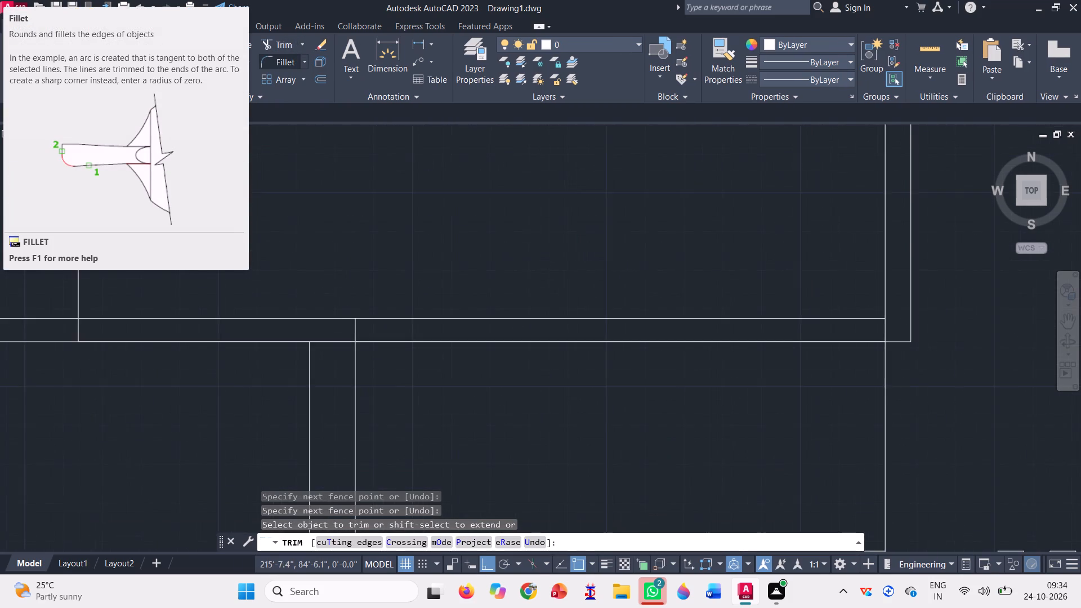
{"action": "left_click", "coordinate": [351, 325]}
Trim the left interior vertical line out of the top storey, including its short piece within the second-floor band.
{"action": "scroll", "coordinate": [354, 352], "scroll_direction": "down", "scroll_amount": 4}
{"action": "scroll", "coordinate": [410, 390], "scroll_direction": "down", "scroll_amount": 1}
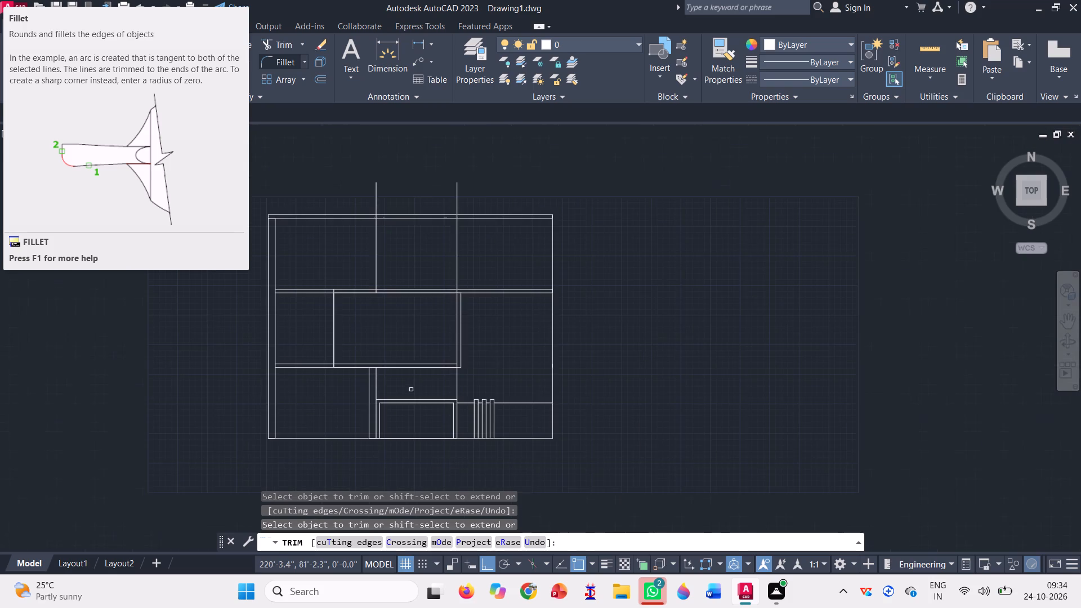
{"action": "scroll", "coordinate": [374, 171], "scroll_direction": "up", "scroll_amount": 1}
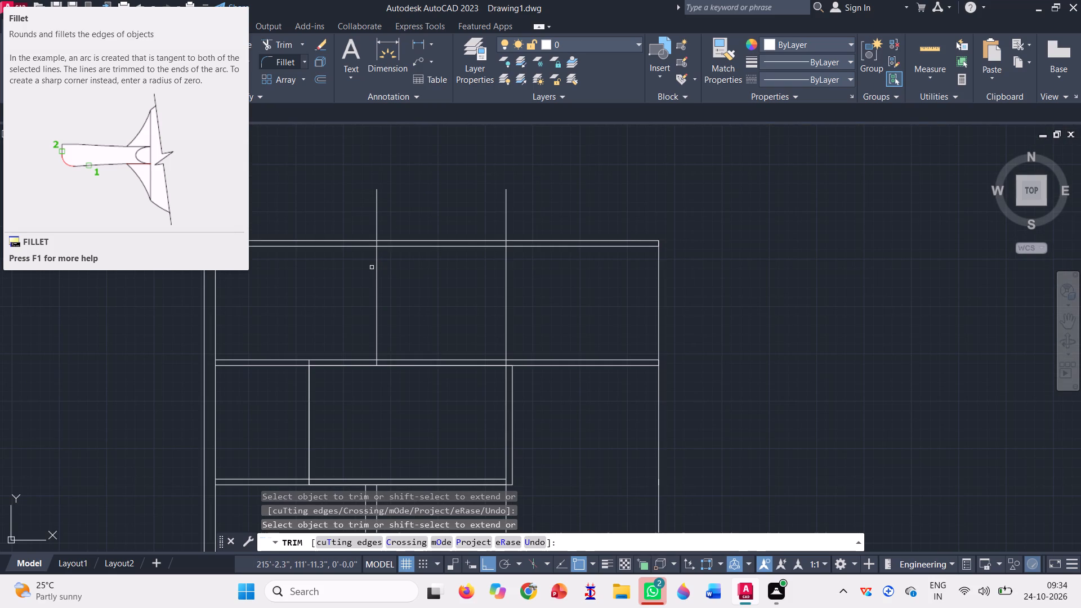
{"action": "scroll", "coordinate": [372, 267], "scroll_direction": "down", "scroll_amount": 1}
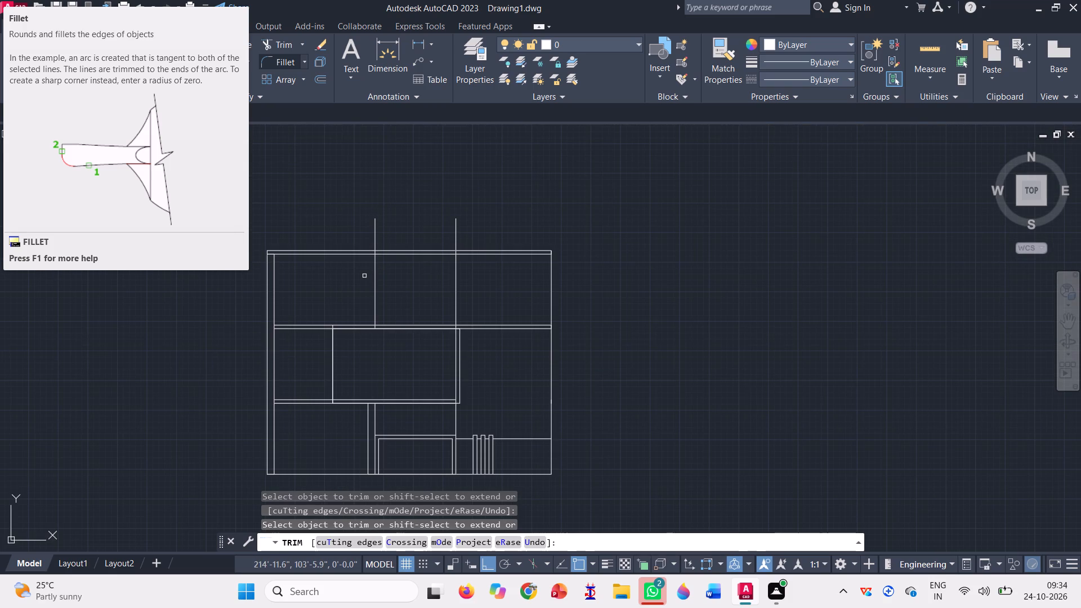
{"action": "left_click", "coordinate": [364, 276]}
{"action": "left_click", "coordinate": [420, 293]}
{"action": "scroll", "coordinate": [382, 323], "scroll_direction": "up", "scroll_amount": 4}
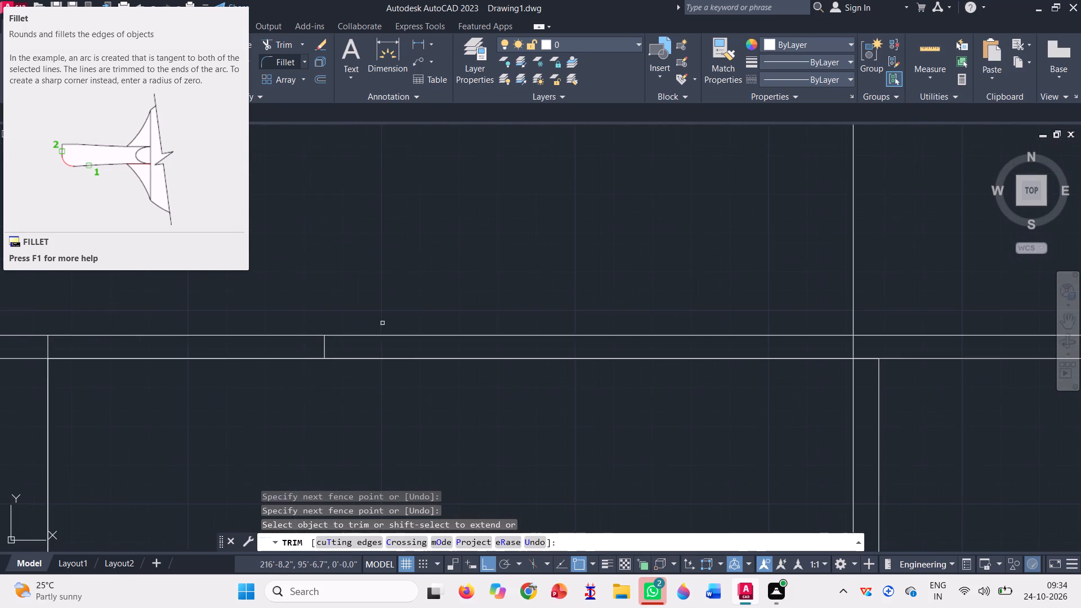
{"action": "scroll", "coordinate": [307, 351], "scroll_direction": "up", "scroll_amount": 3}
{"action": "left_click", "coordinate": [347, 337]}
{"action": "left_click", "coordinate": [490, 337]}
Trim the rest of the left interior vertical line above the roof band and its short piece within the band.
{"action": "scroll", "coordinate": [373, 340], "scroll_direction": "down", "scroll_amount": 3}
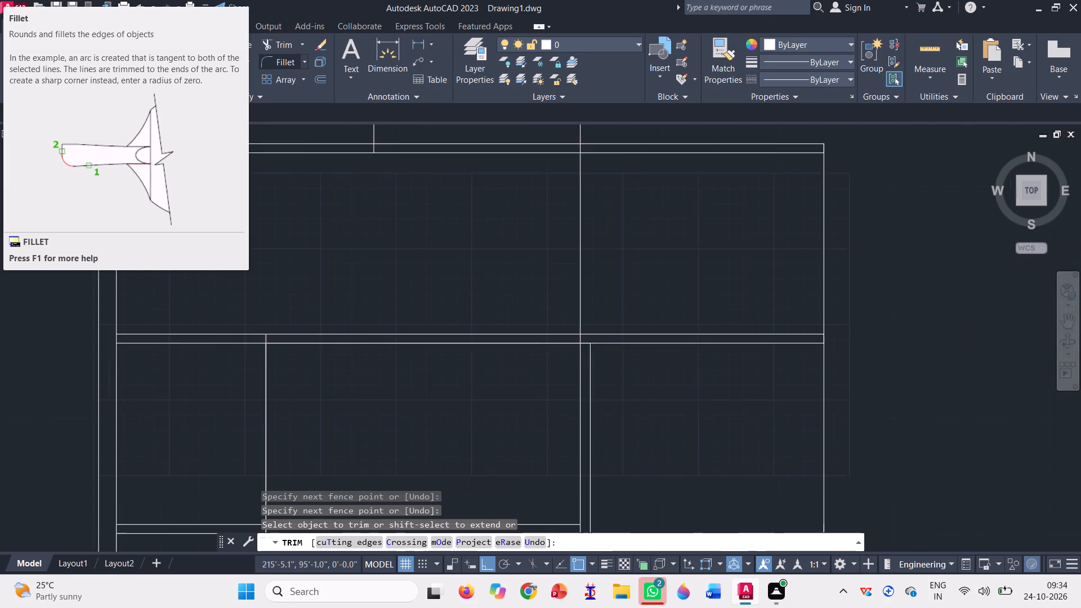
{"action": "scroll", "coordinate": [373, 338], "scroll_direction": "down", "scroll_amount": 3}
{"action": "scroll", "coordinate": [397, 175], "scroll_direction": "up", "scroll_amount": 3}
{"action": "left_click", "coordinate": [245, 244]}
{"action": "left_click", "coordinate": [398, 266]}
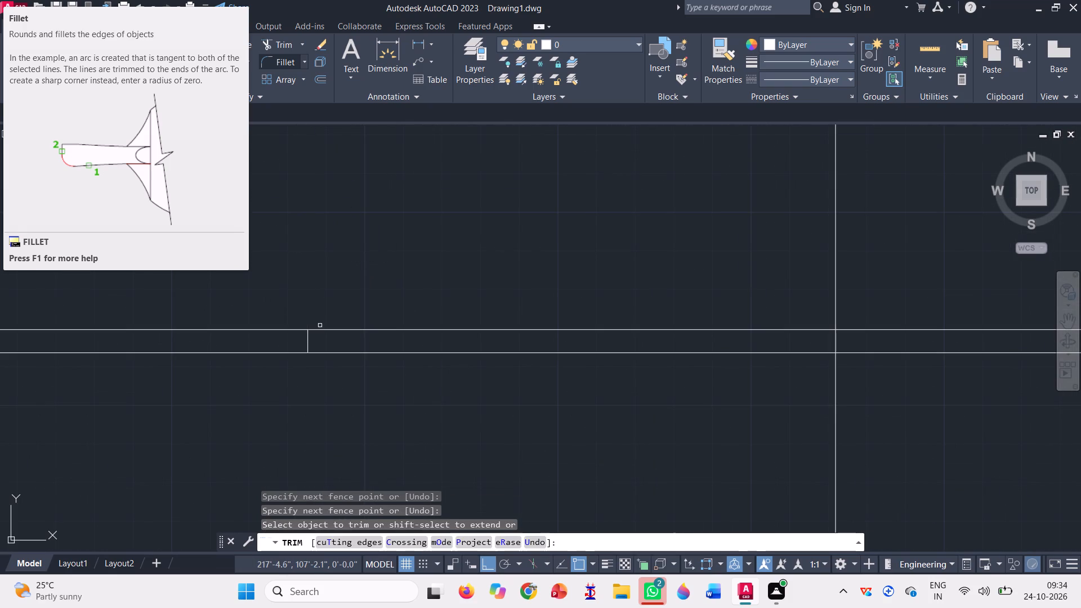
{"action": "scroll", "coordinate": [311, 338], "scroll_direction": "up", "scroll_amount": 4}
{"action": "left_click", "coordinate": [254, 345]}
{"action": "left_click", "coordinate": [336, 342]}
{"action": "scroll", "coordinate": [314, 341], "scroll_direction": "down", "scroll_amount": 5}
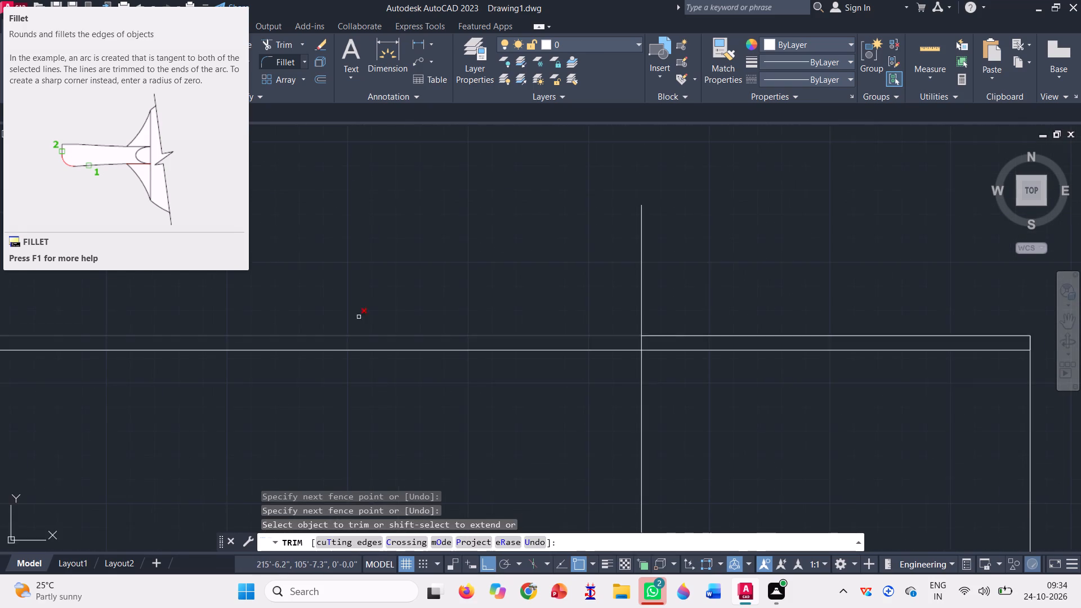
{"action": "scroll", "coordinate": [375, 303], "scroll_direction": "down", "scroll_amount": 2}
{"action": "key", "text": "Escape"}
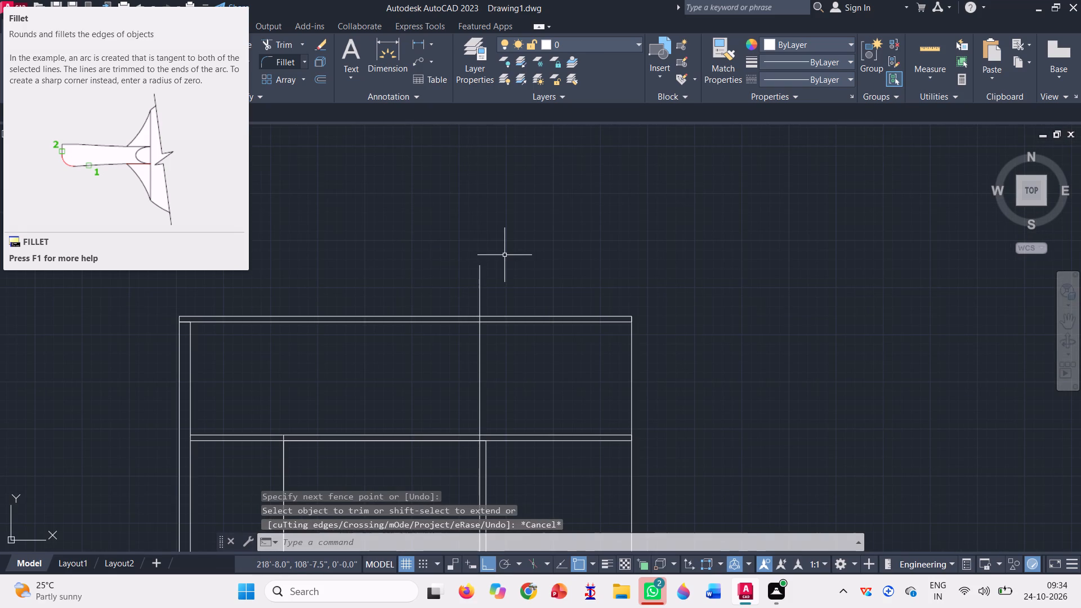
Draw lines from the second-floor band's top at the right interior vertical: 5' up, horizontally left, and sloping to the middle-storey rectangle's top-edge midpoint.
{"action": "scroll", "coordinate": [505, 253], "scroll_direction": "down", "scroll_amount": 1}
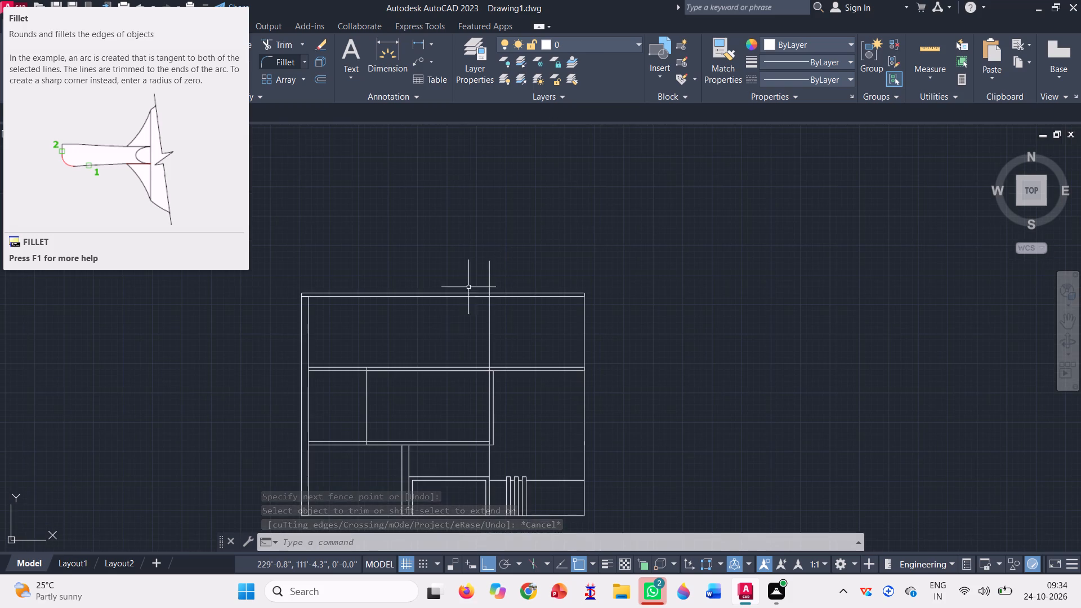
{"action": "scroll", "coordinate": [427, 269], "scroll_direction": "down", "scroll_amount": 1}
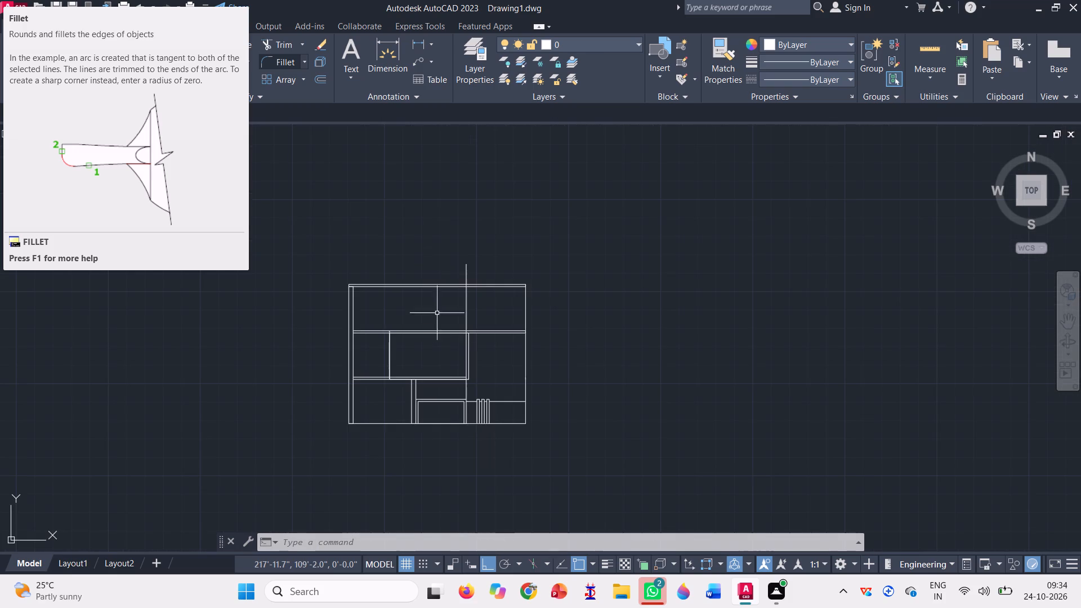
{"action": "scroll", "coordinate": [371, 331], "scroll_direction": "up", "scroll_amount": 1}
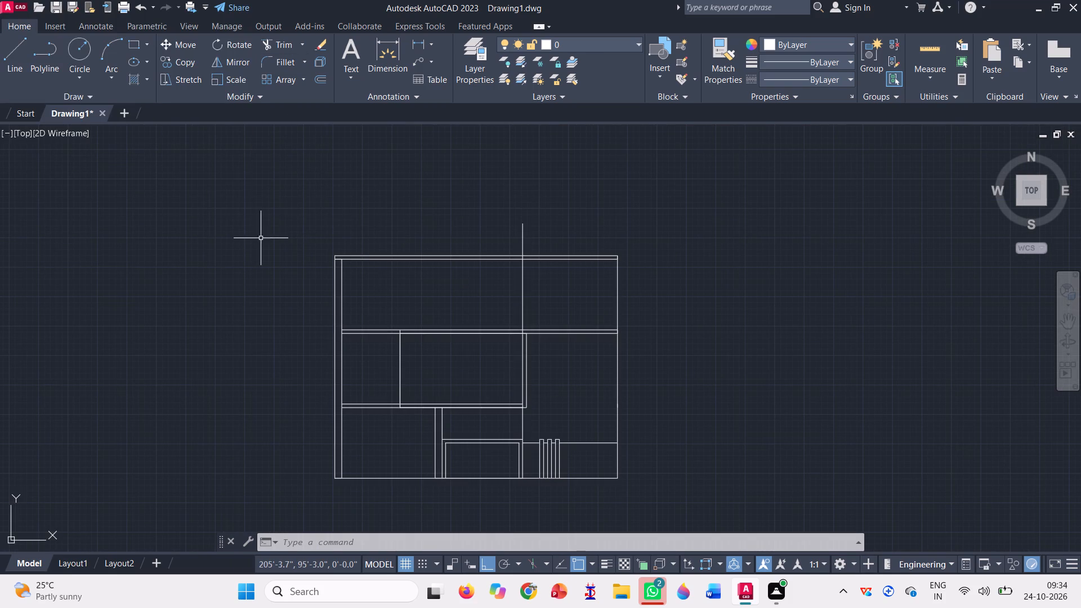
{"action": "left_click", "coordinate": [14, 57]}
{"action": "scroll", "coordinate": [531, 328], "scroll_direction": "up", "scroll_amount": 1}
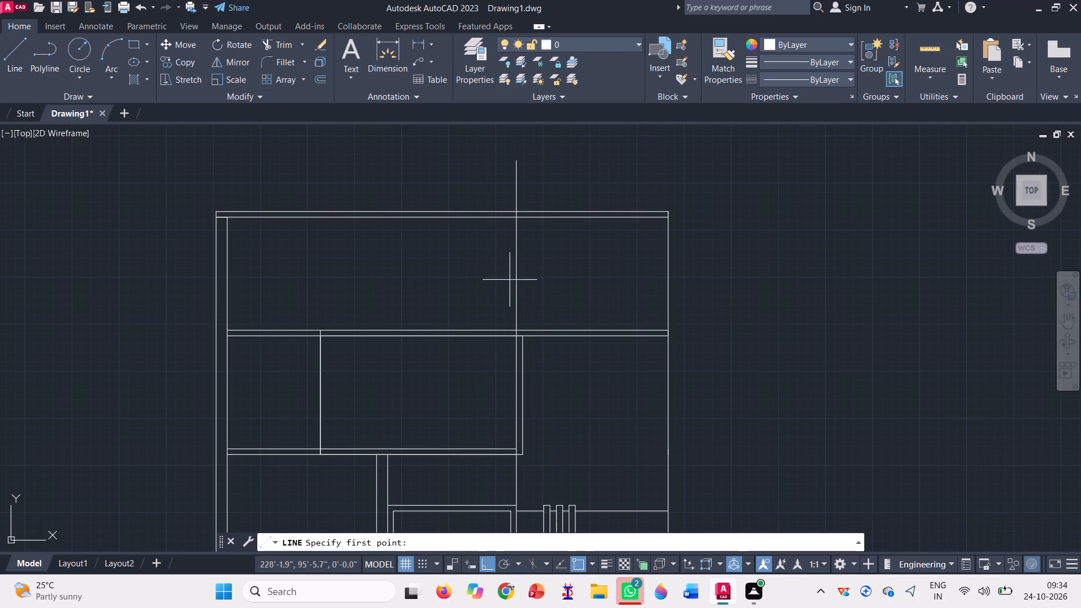
{"action": "scroll", "coordinate": [528, 330], "scroll_direction": "up", "scroll_amount": 3}
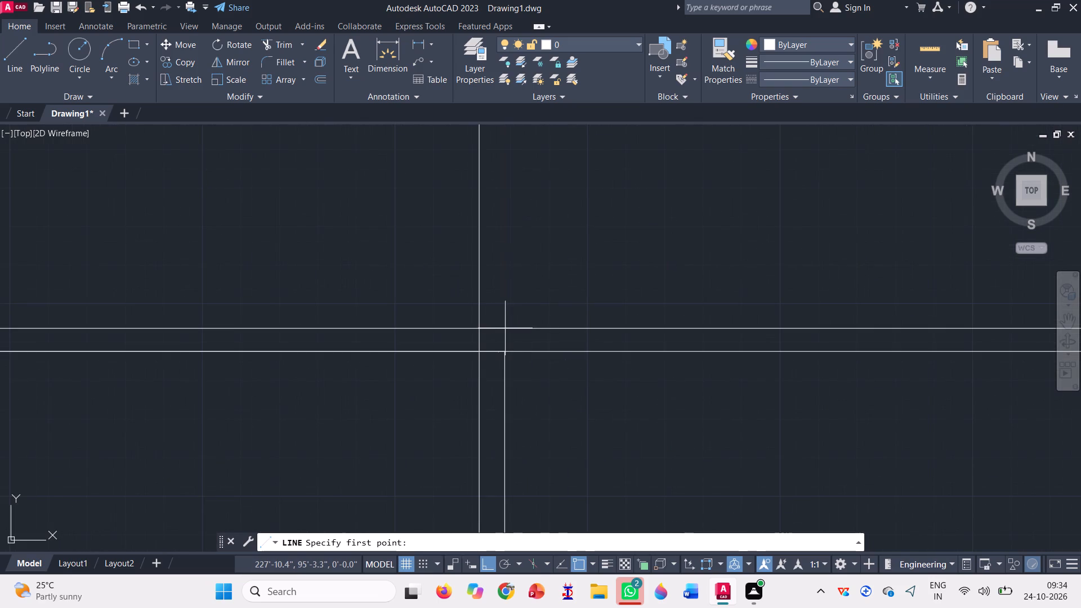
{"action": "left_click", "coordinate": [480, 325]}
{"action": "scroll", "coordinate": [457, 363], "scroll_direction": "down", "scroll_amount": 3}
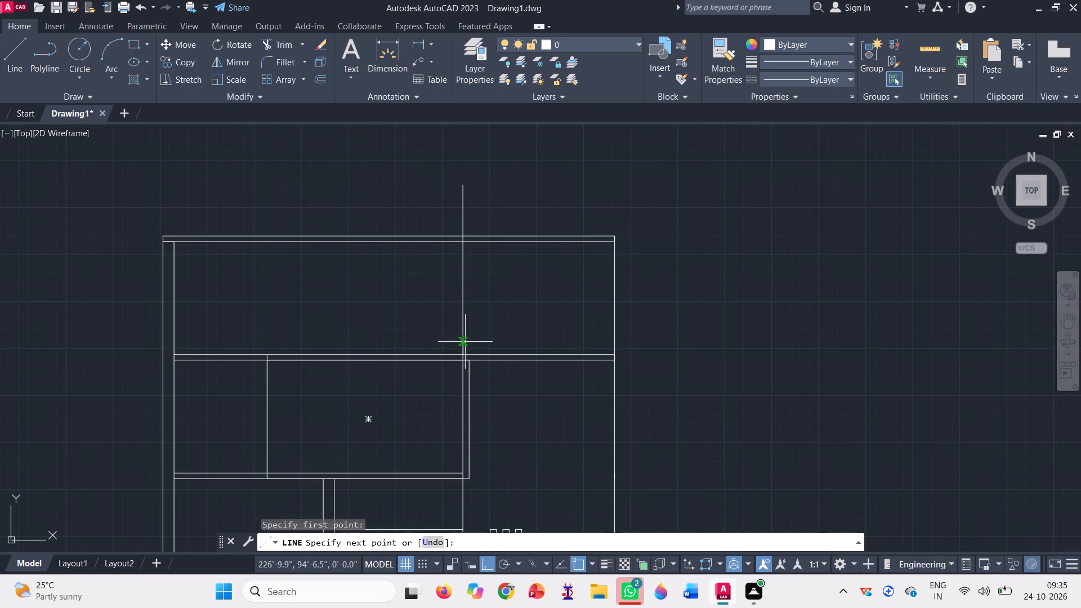
{"action": "type", "text": "5'"}
{"action": "key", "text": "Return"}
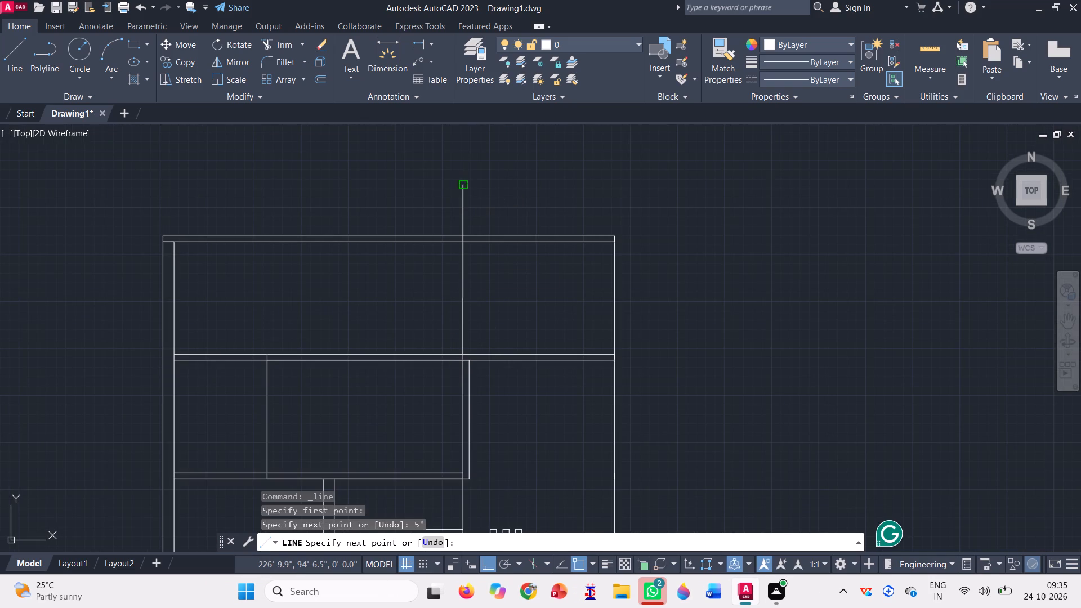
{"action": "left_click", "coordinate": [404, 301]}
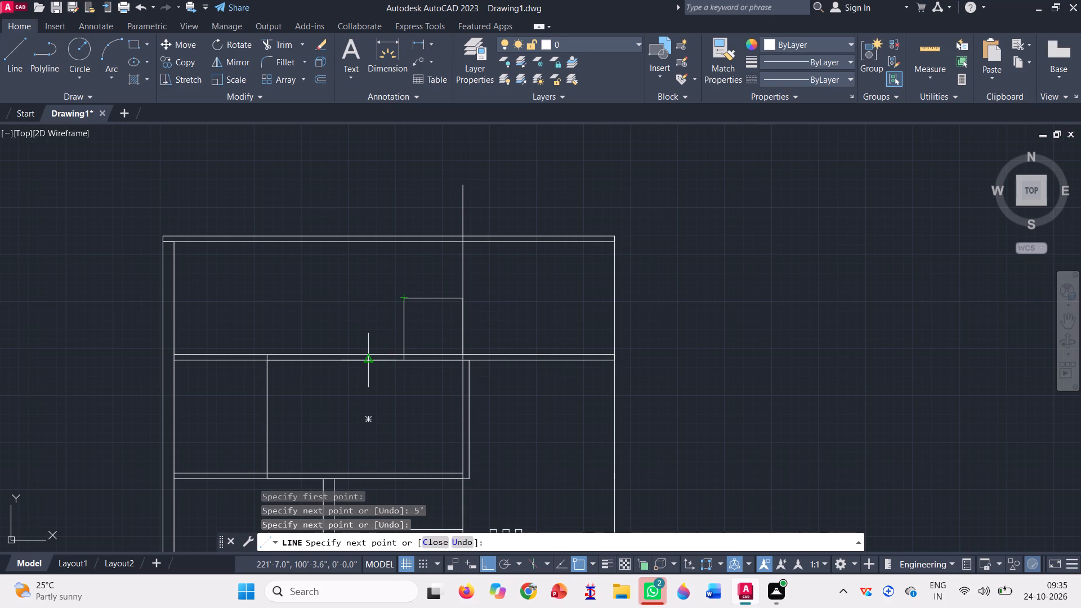
{"action": "left_click", "coordinate": [365, 357]}
{"action": "key", "text": "space"}
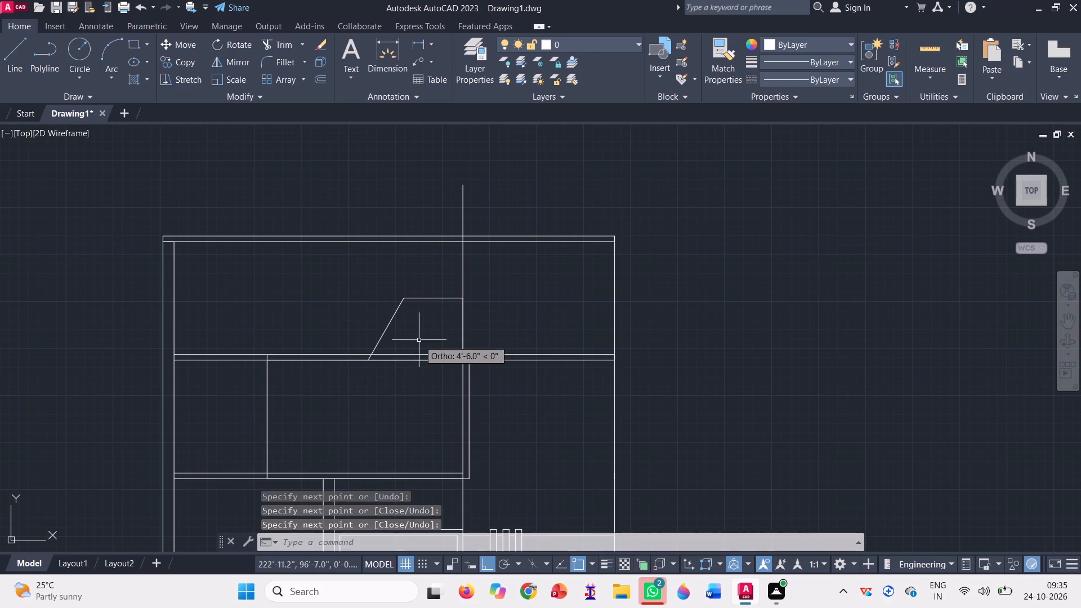
Join the new horizontal line and the sloping line in the top storey into one polyline.
{"action": "scroll", "coordinate": [395, 383], "scroll_direction": "up", "scroll_amount": 1}
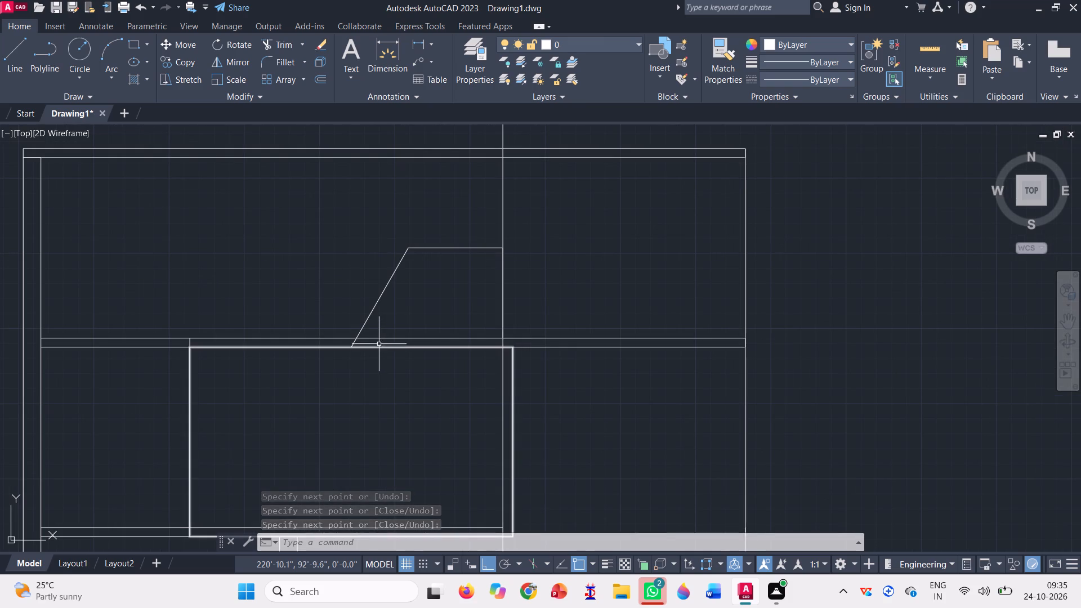
{"action": "left_click", "coordinate": [318, 80]}
{"action": "key", "text": "Escape"}
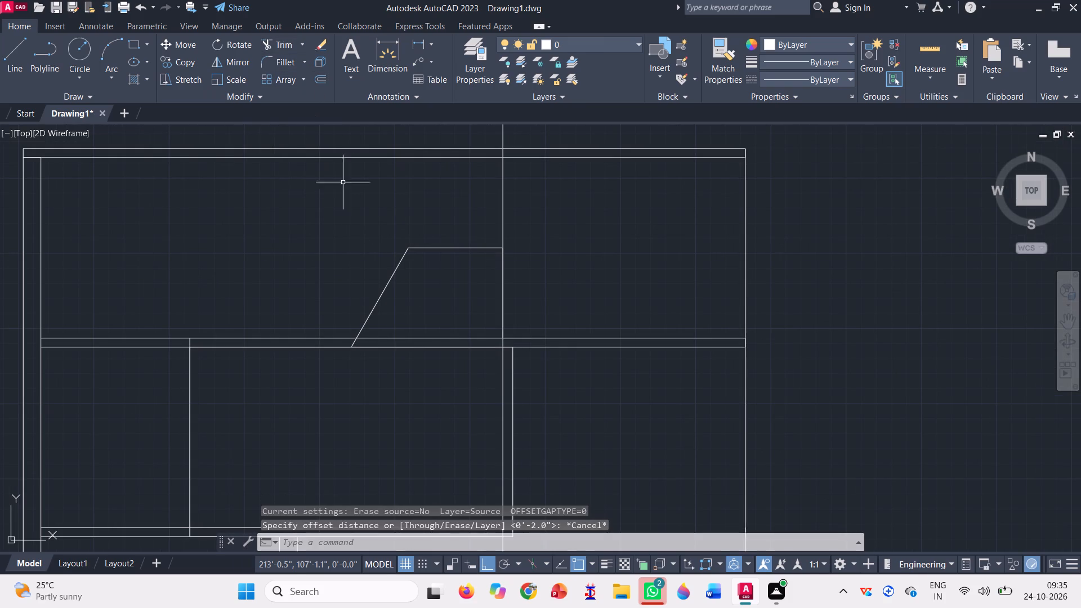
{"action": "left_click", "coordinate": [441, 296]}
{"action": "left_click", "coordinate": [359, 230]}
{"action": "key", "text": "j"}
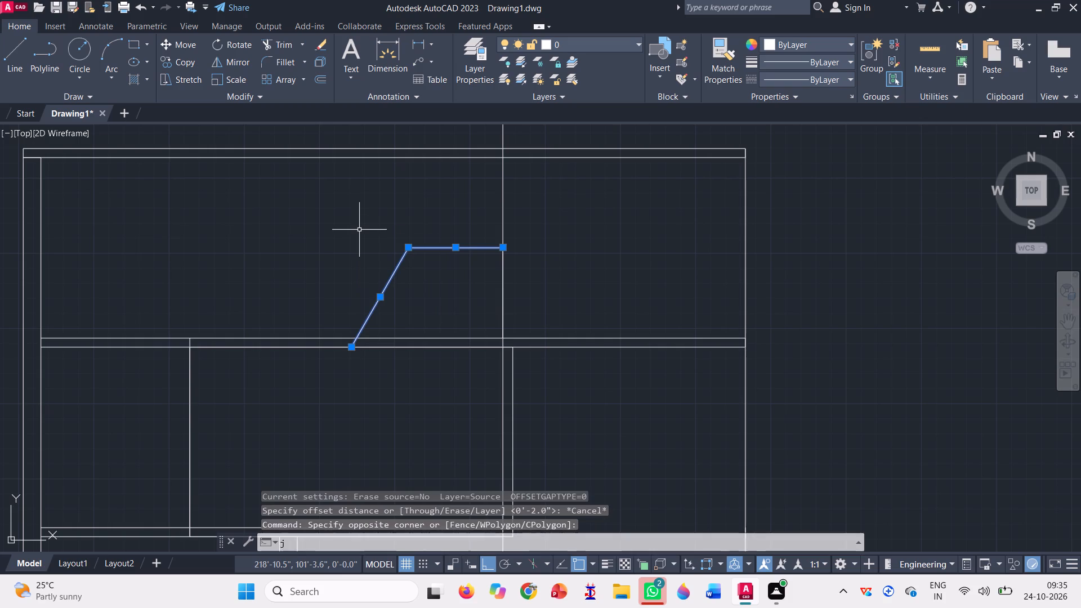
{"action": "key", "text": "Return"}
Offset the joined sloping profile 2" outward twice, making two successive parallel copies above it.
{"action": "left_click", "coordinate": [320, 73]}
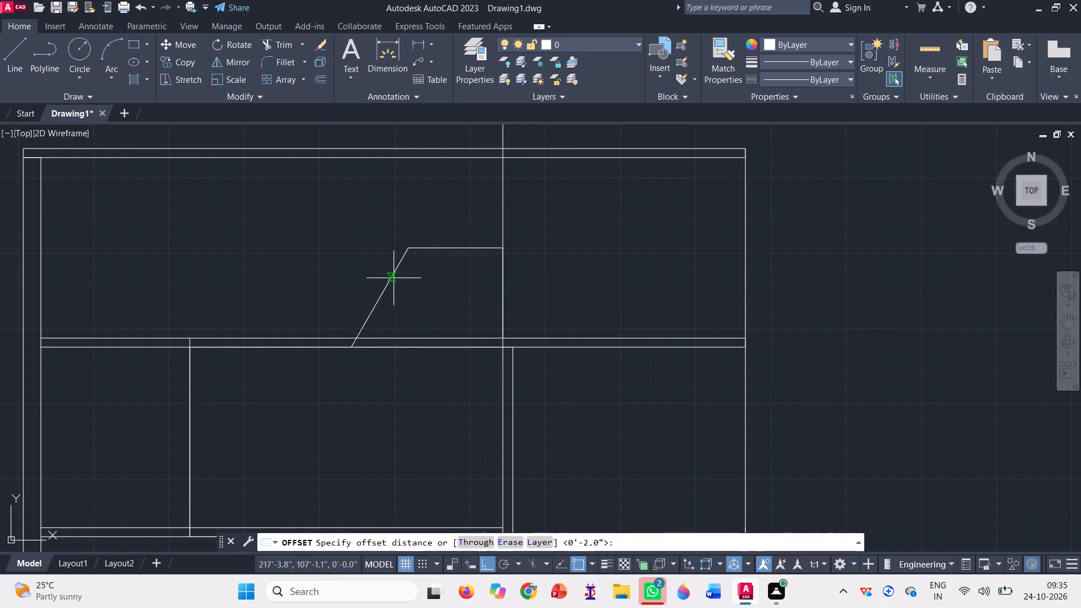
{"action": "key", "text": "Return"}
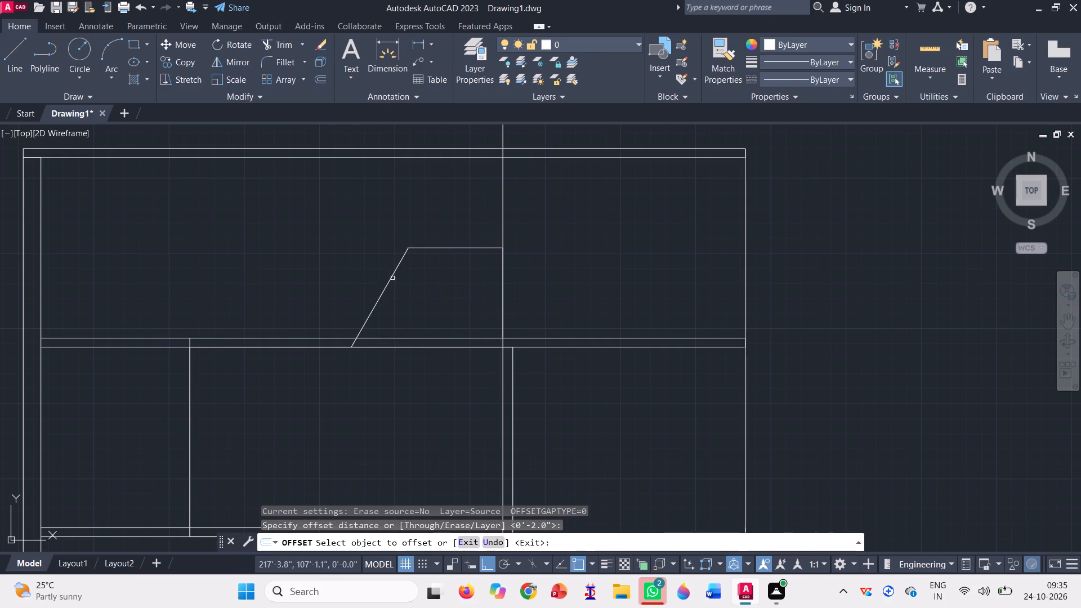
{"action": "left_click", "coordinate": [392, 278]}
{"action": "left_click", "coordinate": [273, 236]}
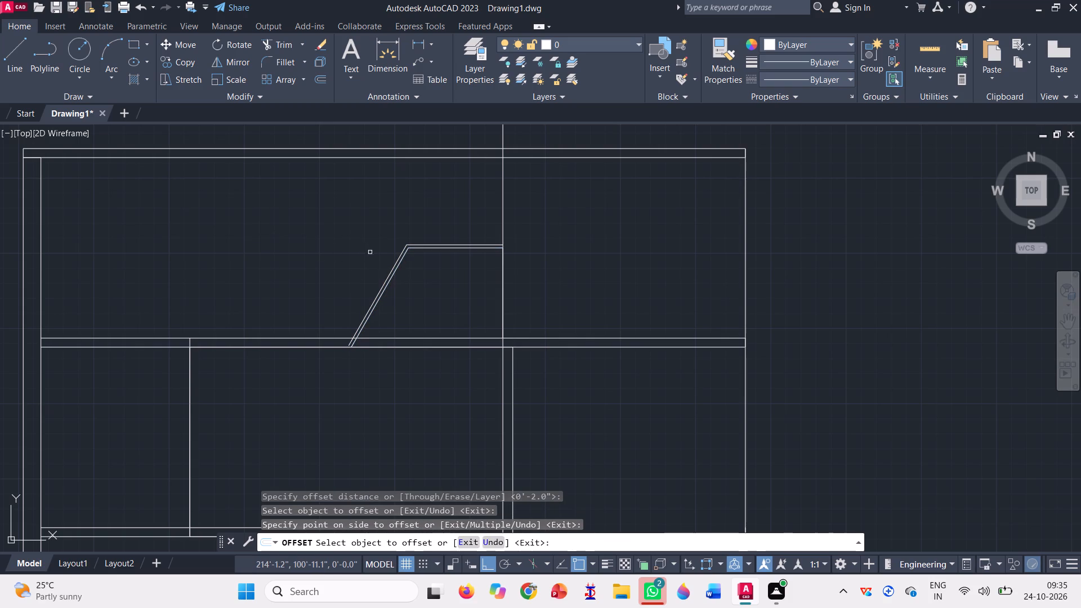
{"action": "left_click", "coordinate": [395, 266]}
{"action": "left_click", "coordinate": [351, 240]}
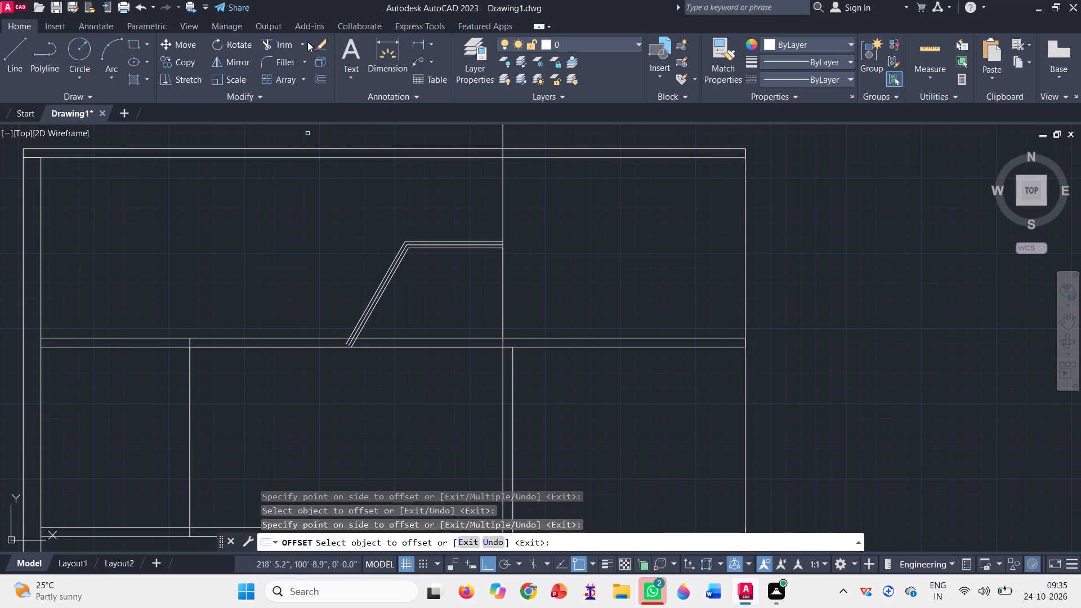
{"action": "key", "text": "Escape"}
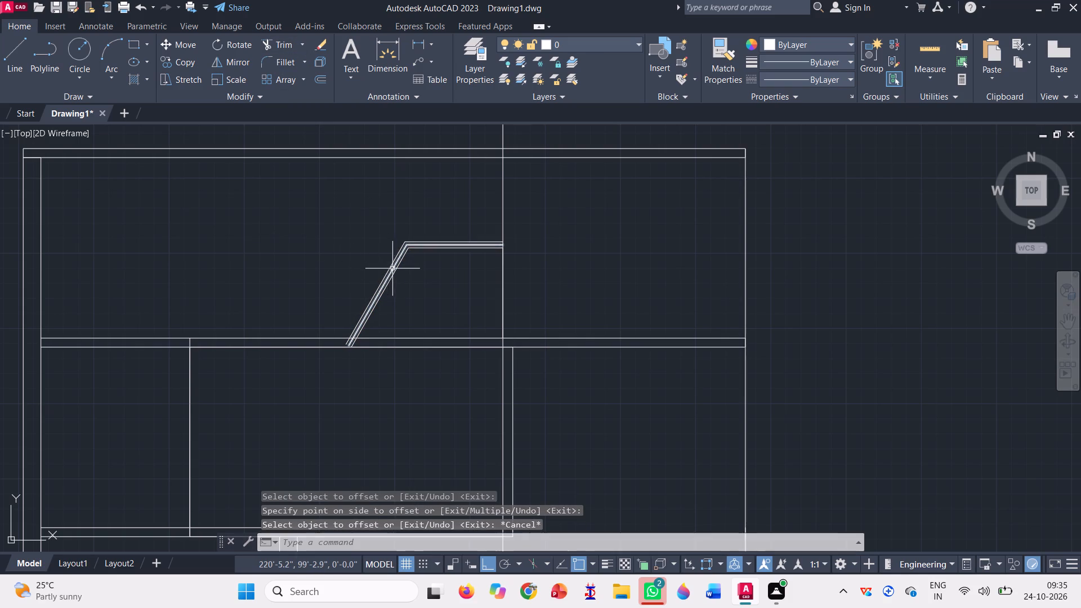
Delete the middle one of the three parallel sloping profiles in the top storey.
{"action": "scroll", "coordinate": [403, 255], "scroll_direction": "up", "scroll_amount": 4}
{"action": "left_click", "coordinate": [403, 218]}
{"action": "scroll", "coordinate": [419, 253], "scroll_direction": "down", "scroll_amount": 3}
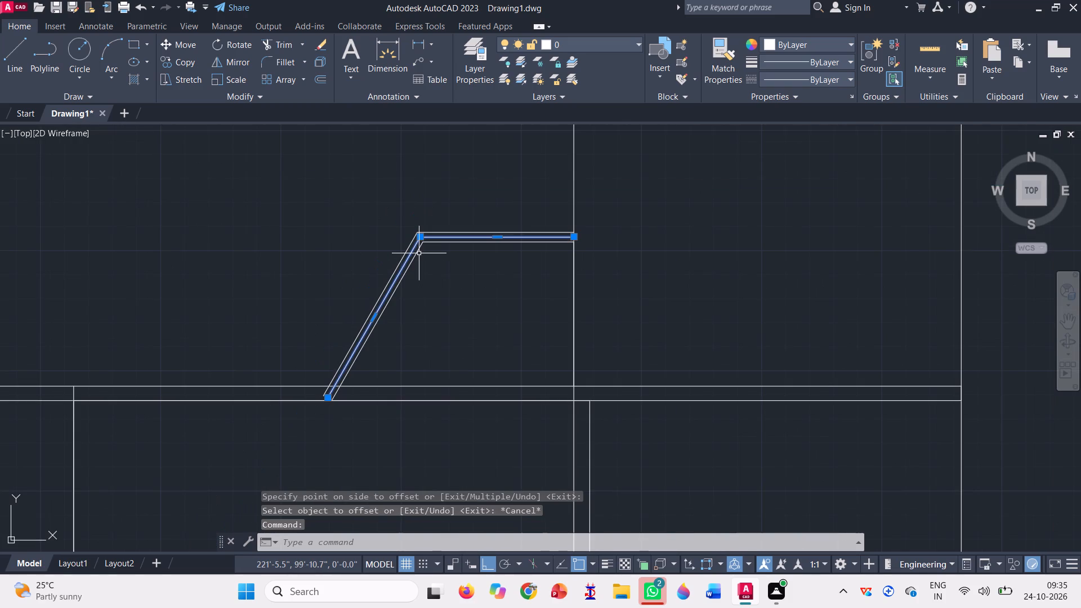
{"action": "key", "text": "Delete"}
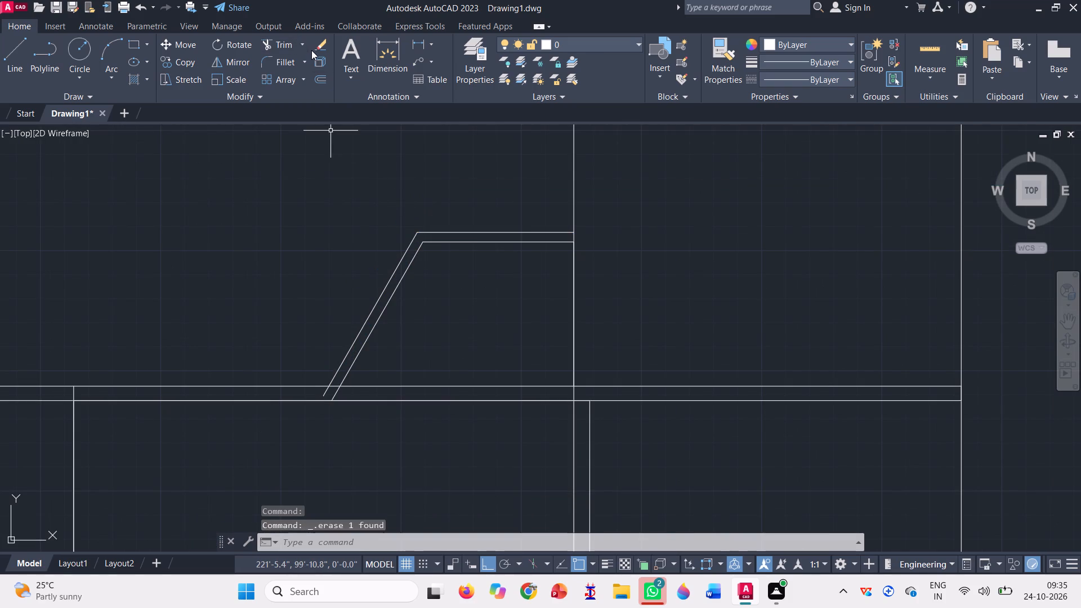
Extend the lower end of the outer sloping line to the underside of the second-floor band.
{"action": "left_click", "coordinate": [300, 42]}
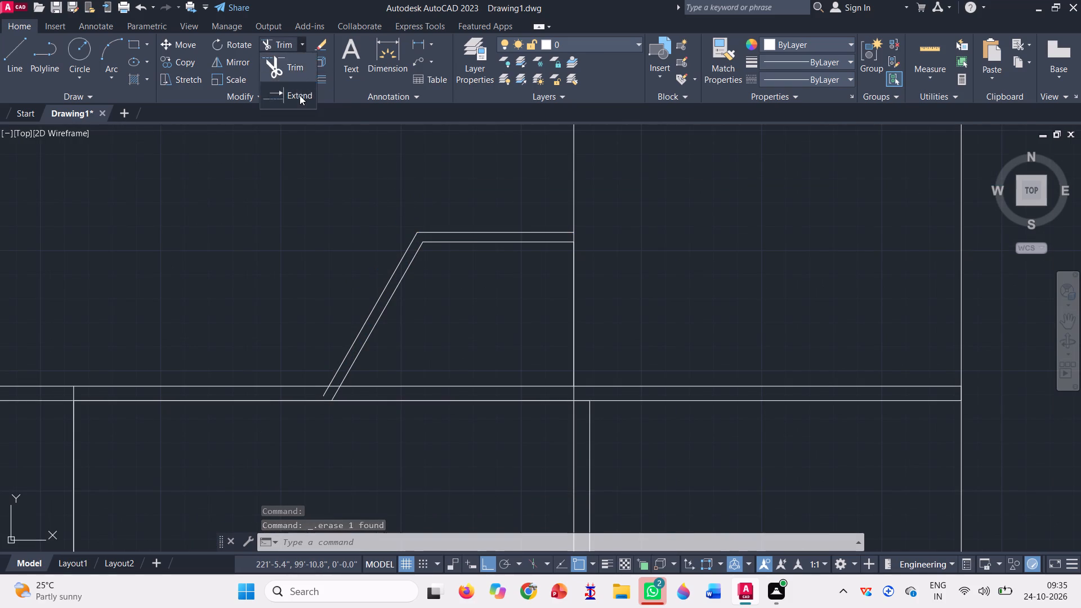
{"action": "left_click", "coordinate": [300, 95]}
{"action": "scroll", "coordinate": [320, 432], "scroll_direction": "up", "scroll_amount": 2}
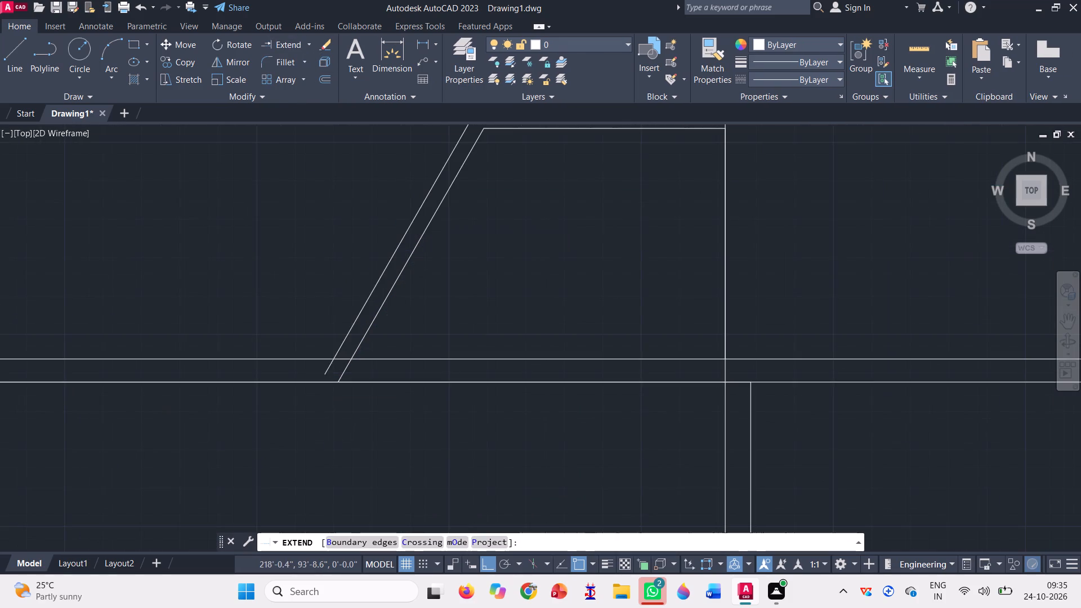
{"action": "left_click", "coordinate": [351, 293]}
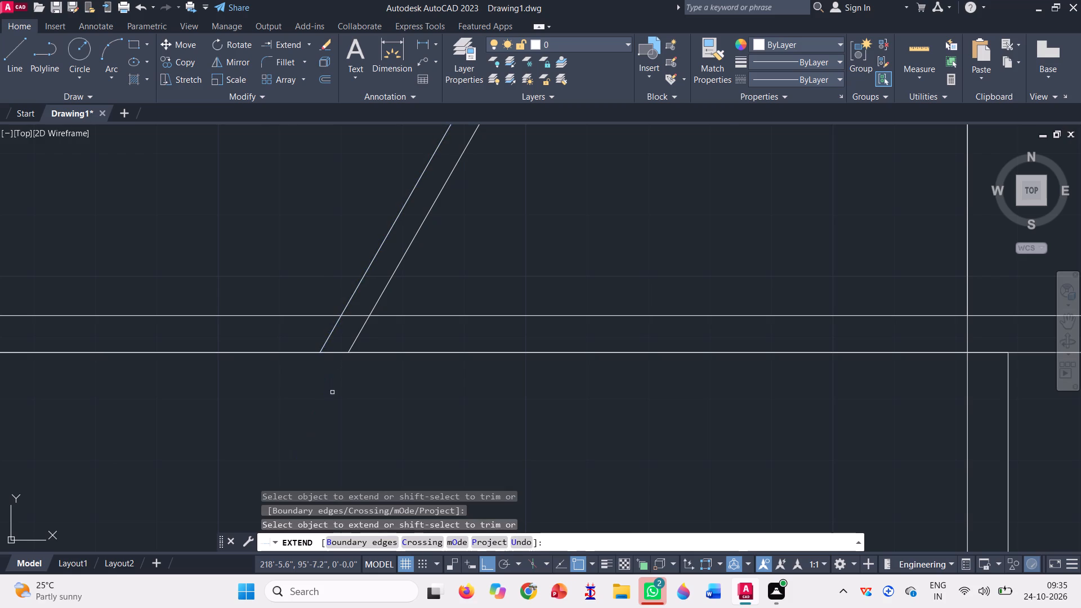
{"action": "scroll", "coordinate": [332, 392], "scroll_direction": "down", "scroll_amount": 2}
{"action": "key", "text": "space"}
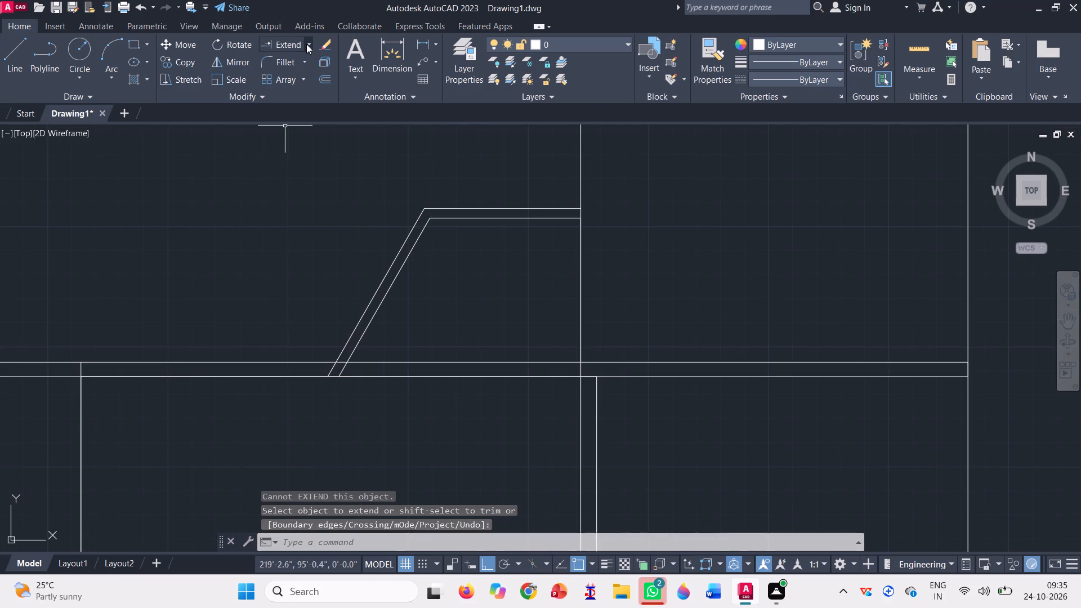
Trim the second-floor band's top line between the two parallel sloping lines.
{"action": "left_click", "coordinate": [305, 43]}
{"action": "left_click", "coordinate": [305, 68]}
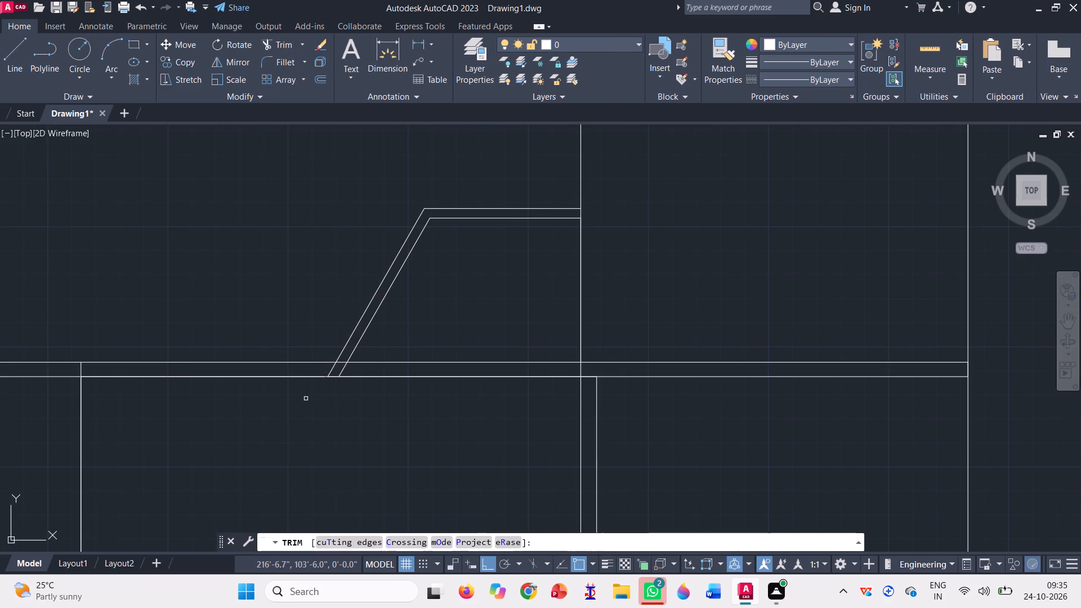
{"action": "scroll", "coordinate": [347, 337], "scroll_direction": "up", "scroll_amount": 3}
{"action": "left_click", "coordinate": [327, 445]}
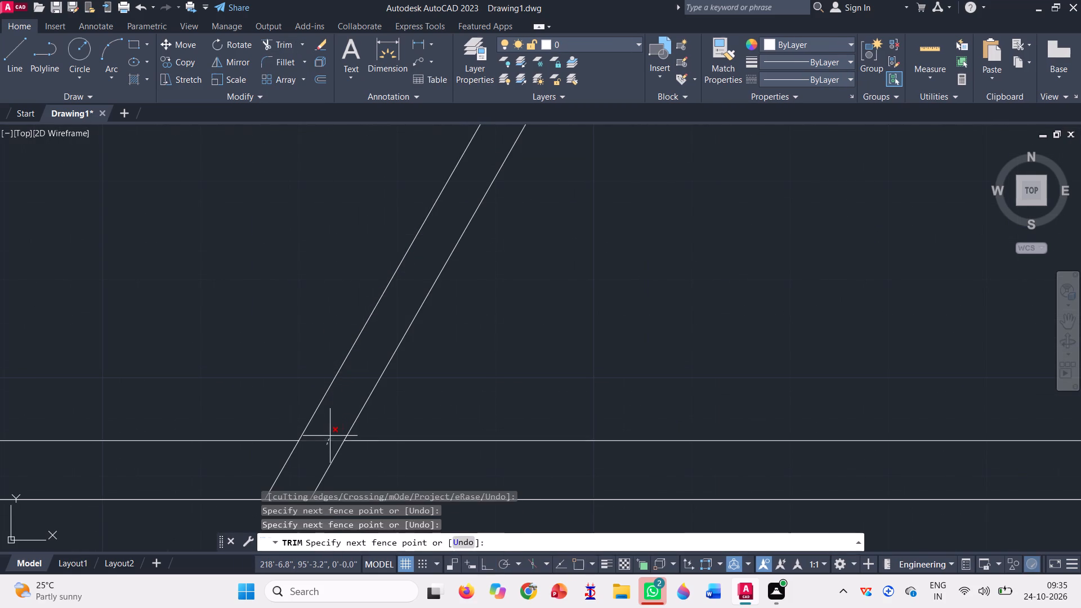
{"action": "left_click", "coordinate": [337, 429]}
{"action": "scroll", "coordinate": [337, 428], "scroll_direction": "down", "scroll_amount": 4}
{"action": "scroll", "coordinate": [307, 356], "scroll_direction": "down", "scroll_amount": 1}
{"action": "key", "text": "space"}
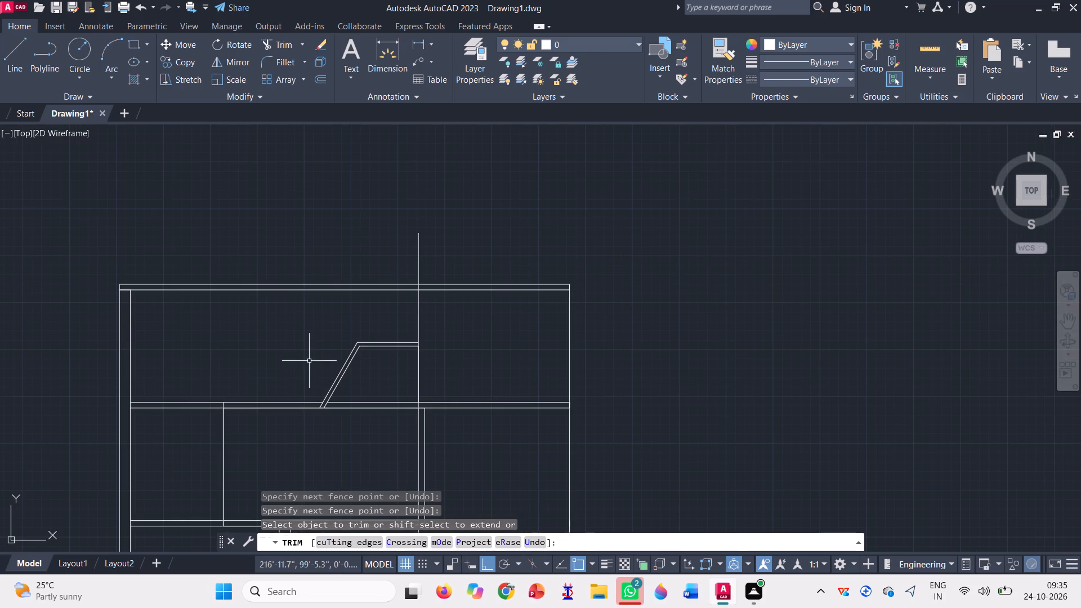
Trim the second-floor band's top line from the inner sloping line to the right interior vertical.
{"action": "scroll", "coordinate": [355, 403], "scroll_direction": "up", "scroll_amount": 2}
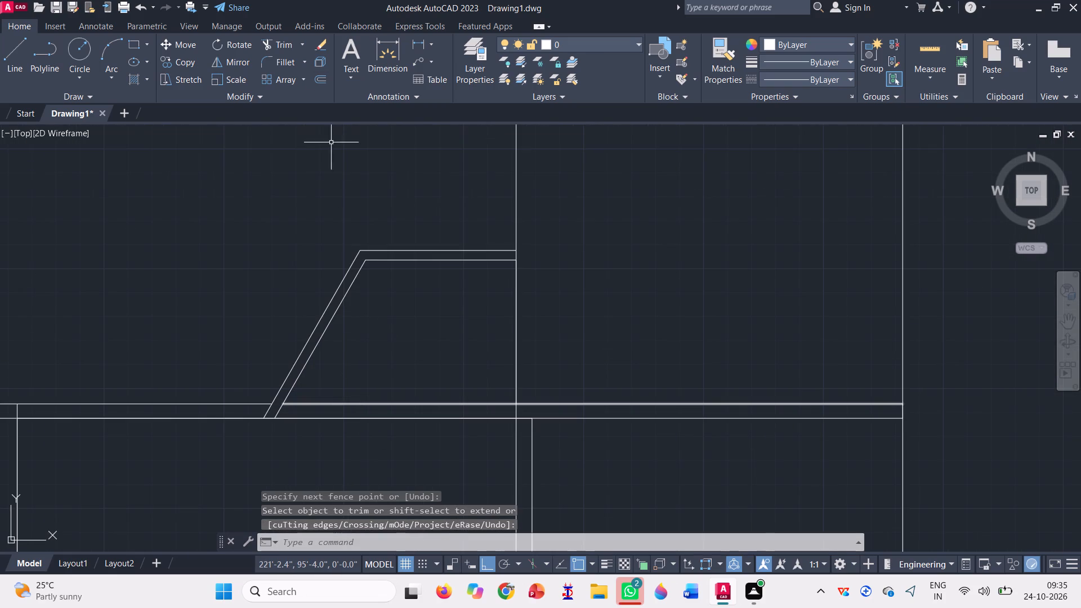
{"action": "left_click", "coordinate": [269, 39]}
{"action": "left_click", "coordinate": [475, 408]}
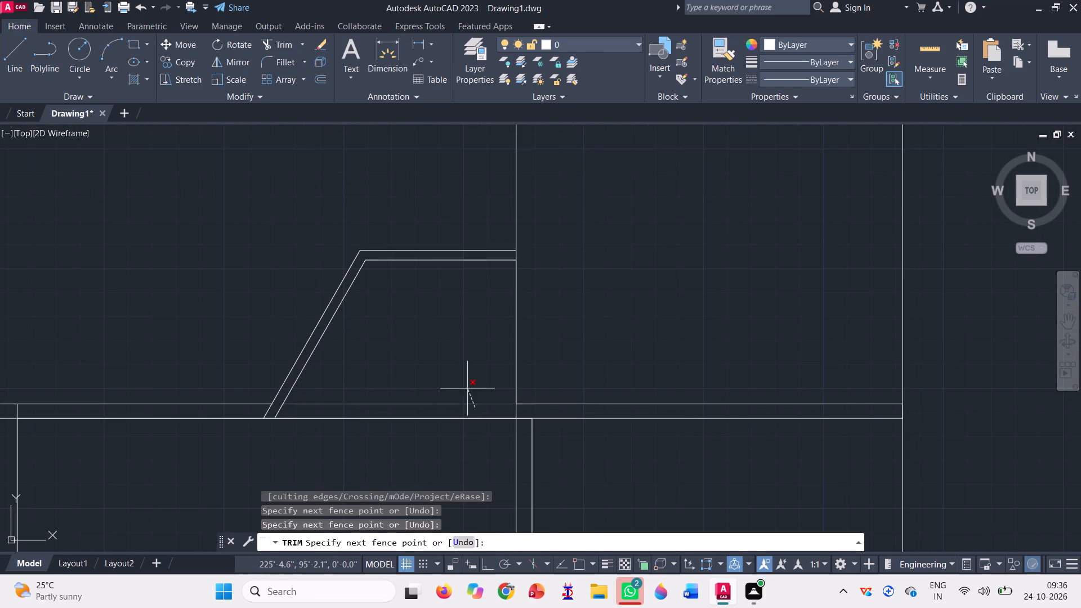
{"action": "left_click", "coordinate": [467, 388]}
{"action": "scroll", "coordinate": [467, 387], "scroll_direction": "down", "scroll_amount": 3}
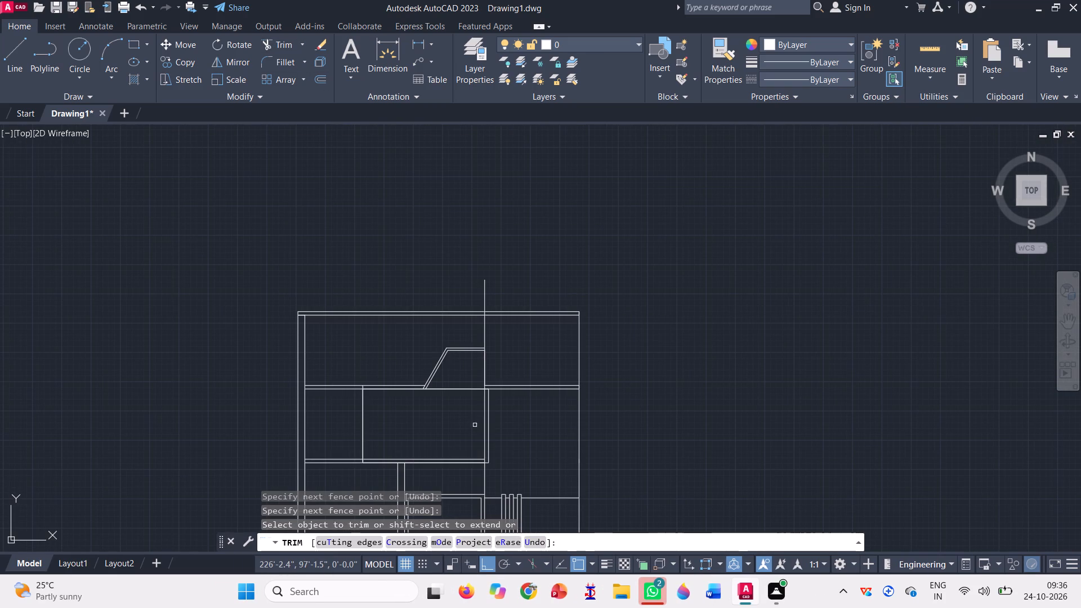
{"action": "key", "text": "Escape"}
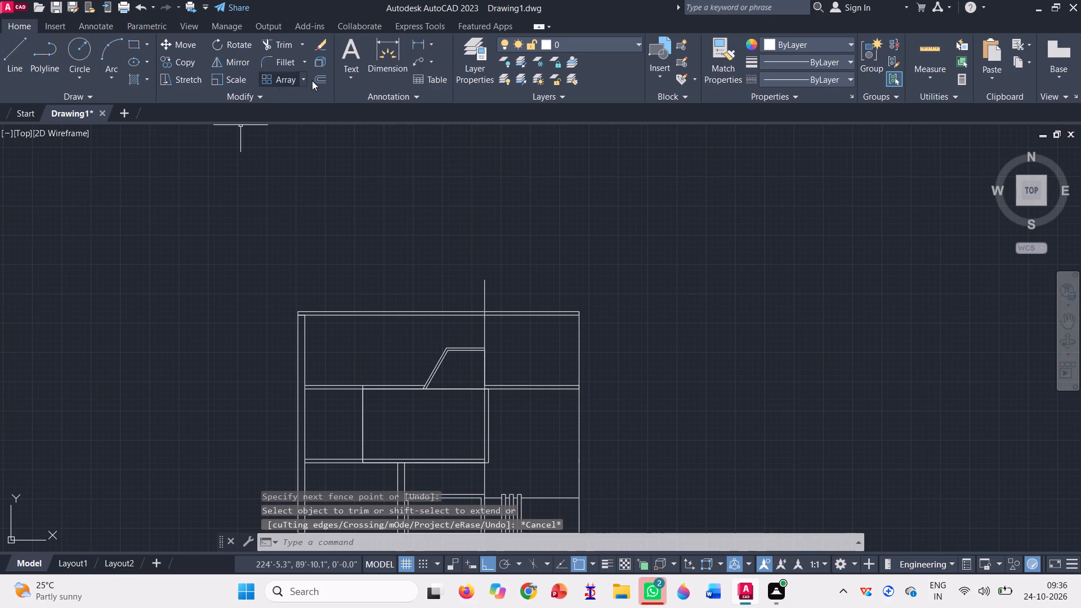
Offset the middle-storey room rectangle inward four successive times at 2" spacing.
{"action": "left_click", "coordinate": [318, 78]}
{"action": "key", "text": "space"}
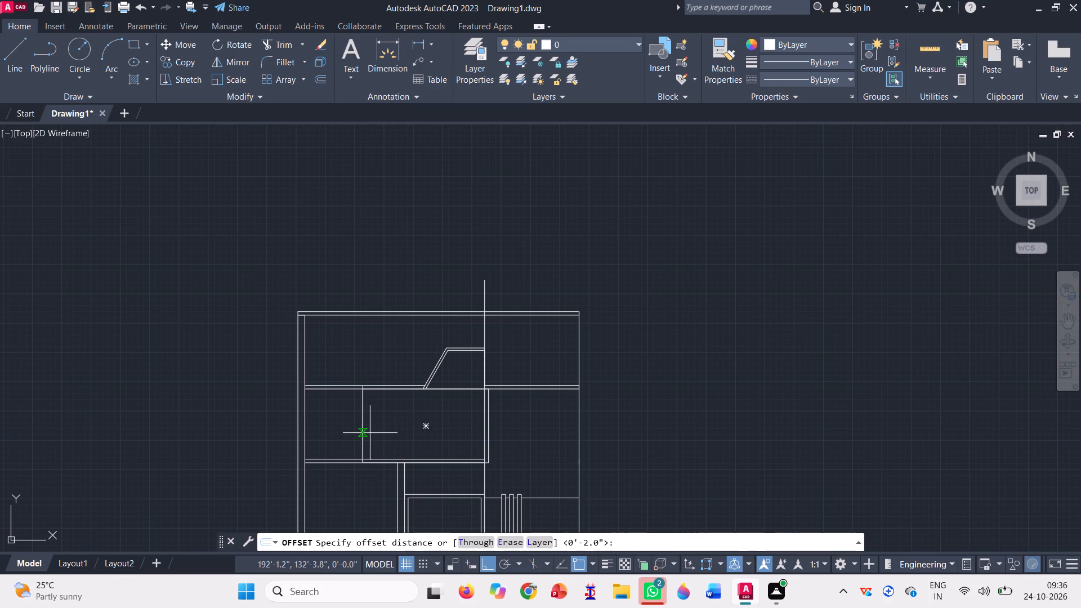
{"action": "left_click", "coordinate": [490, 418]}
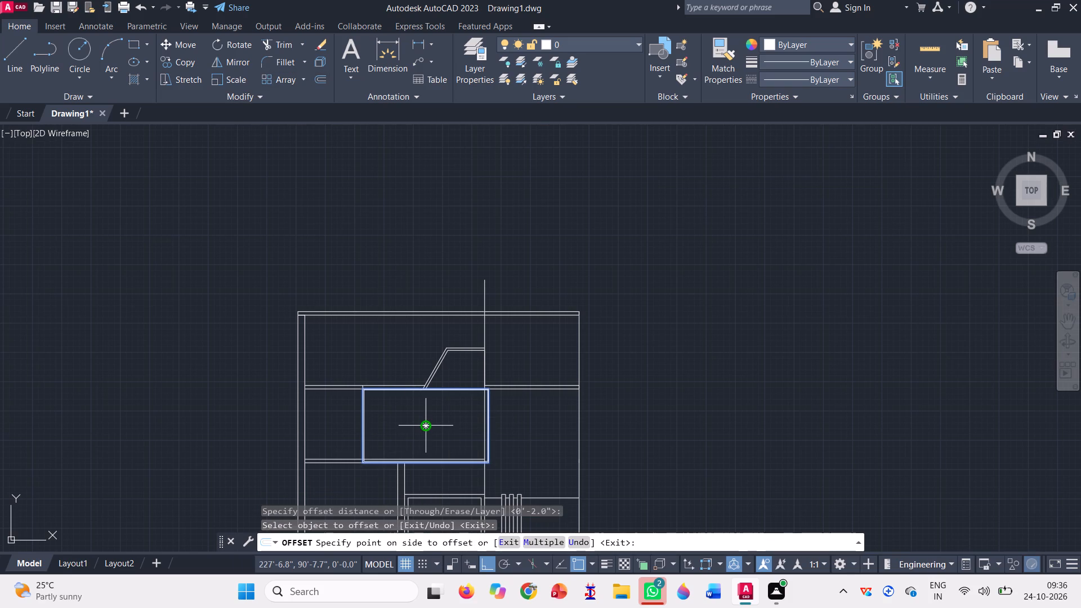
{"action": "left_click", "coordinate": [422, 430]}
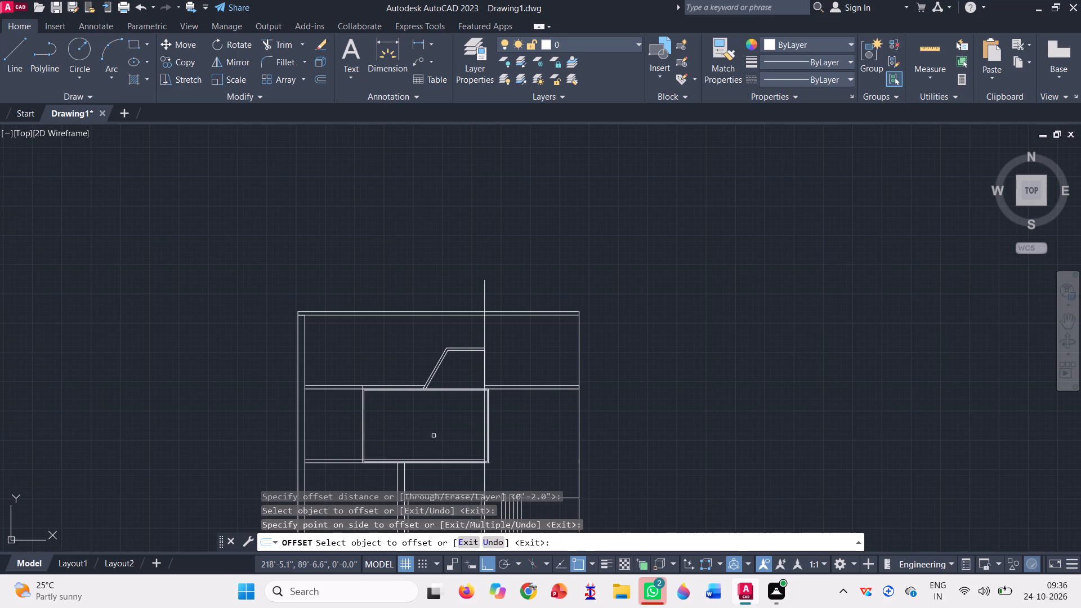
{"action": "scroll", "coordinate": [477, 446], "scroll_direction": "up", "scroll_amount": 4}
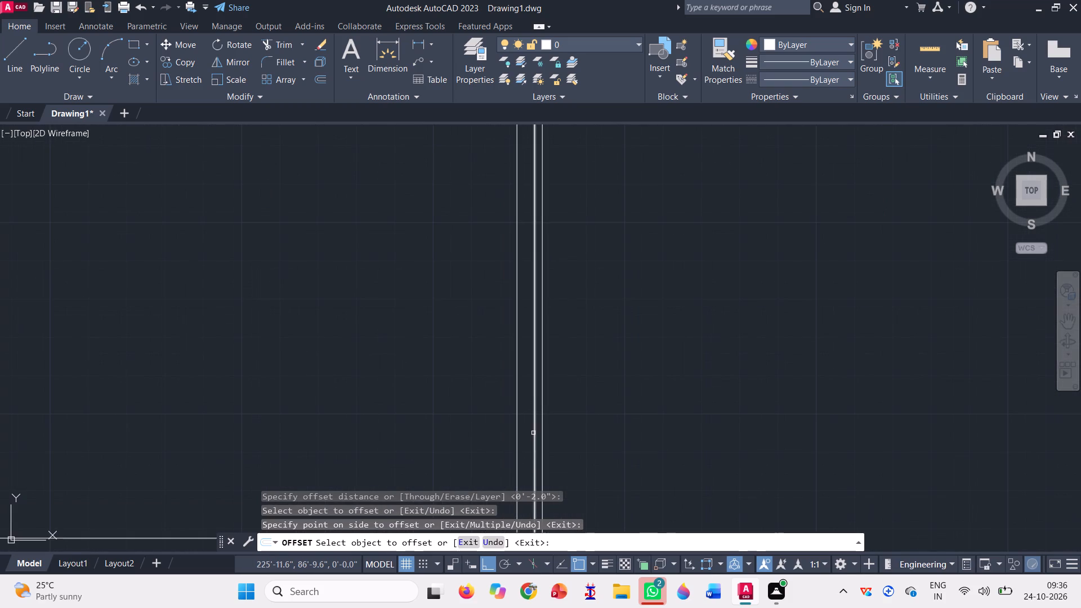
{"action": "left_click", "coordinate": [533, 433]}
{"action": "left_click", "coordinate": [447, 429]}
{"action": "left_click", "coordinate": [526, 426]}
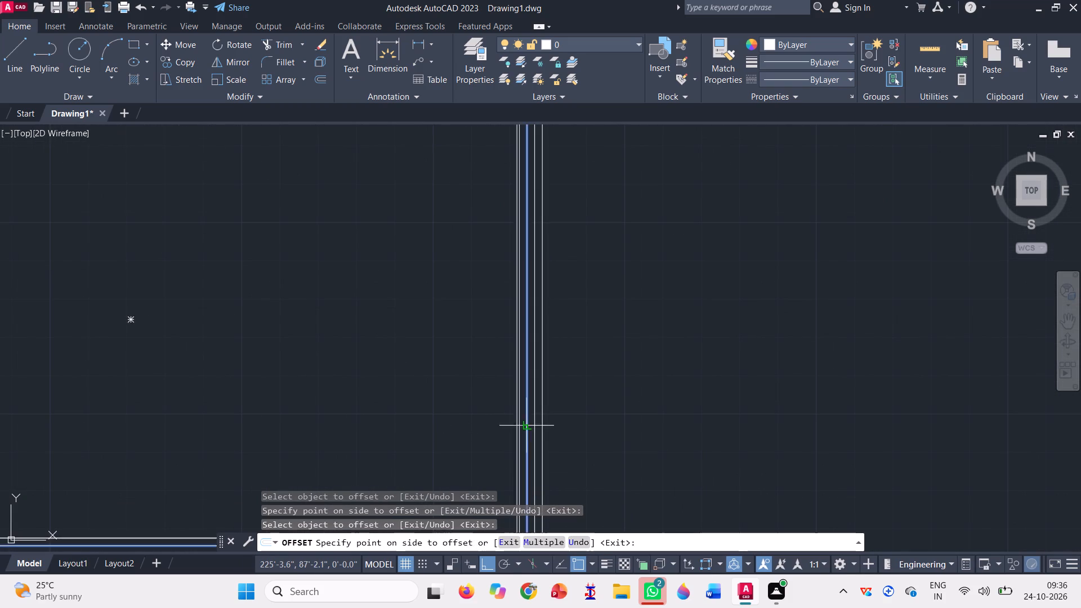
{"action": "left_click", "coordinate": [476, 416]}
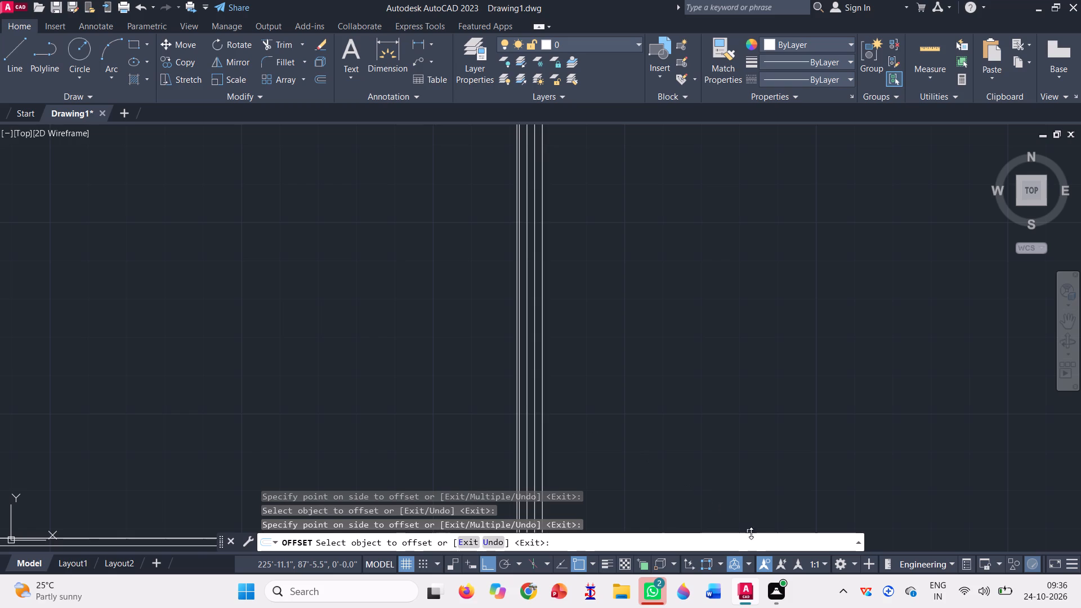
{"action": "scroll", "coordinate": [526, 339], "scroll_direction": "up", "scroll_amount": 3}
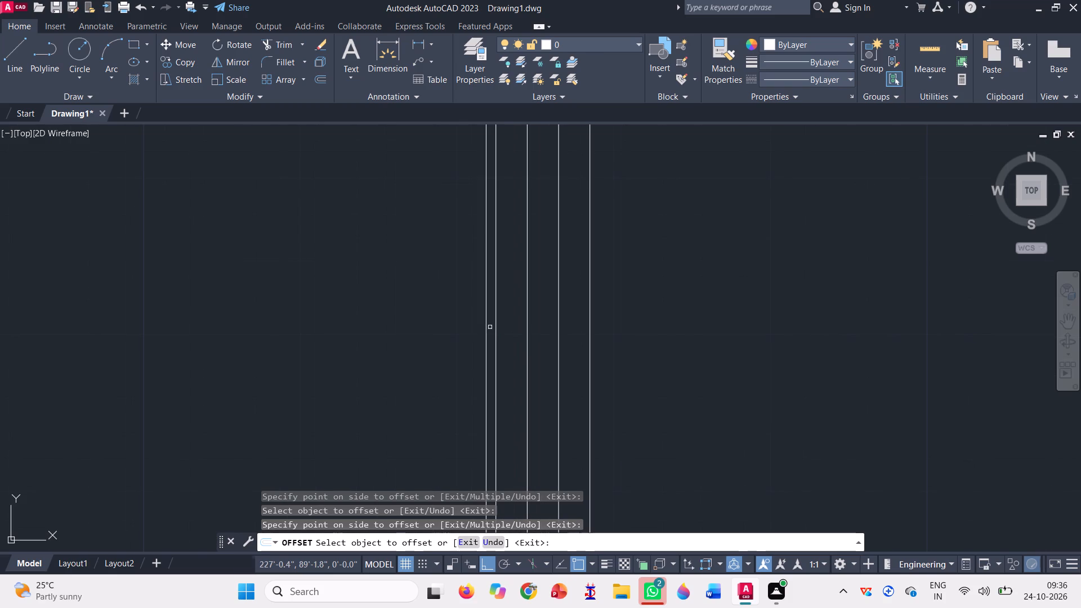
{"action": "left_click", "coordinate": [497, 331]}
{"action": "scroll", "coordinate": [709, 333], "scroll_direction": "down", "scroll_amount": 3}
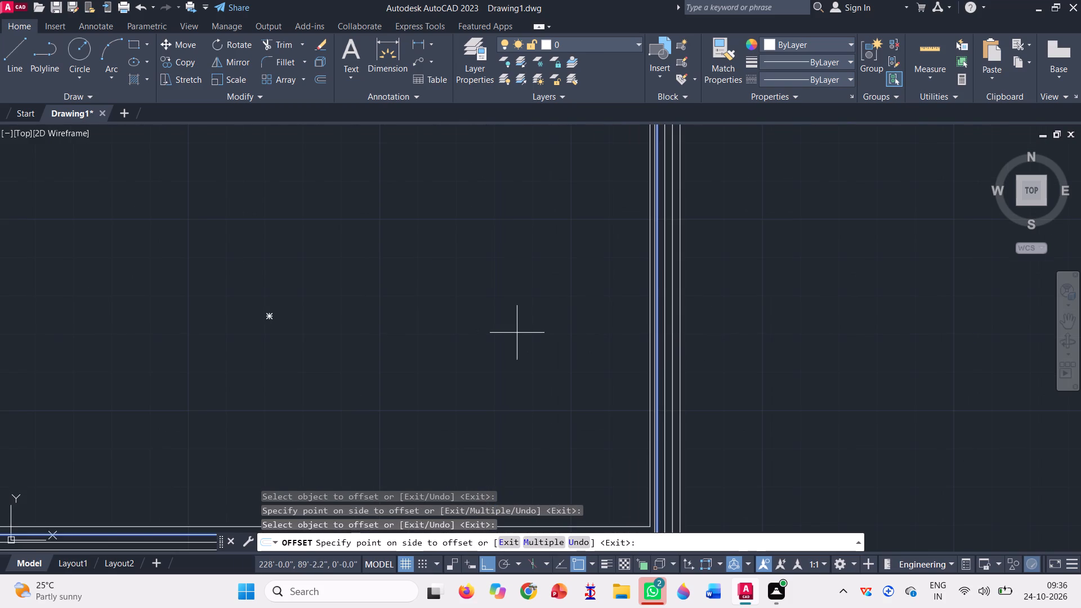
{"action": "left_click", "coordinate": [512, 332]}
{"action": "scroll", "coordinate": [627, 307], "scroll_direction": "down", "scroll_amount": 2}
{"action": "key", "text": "Escape"}
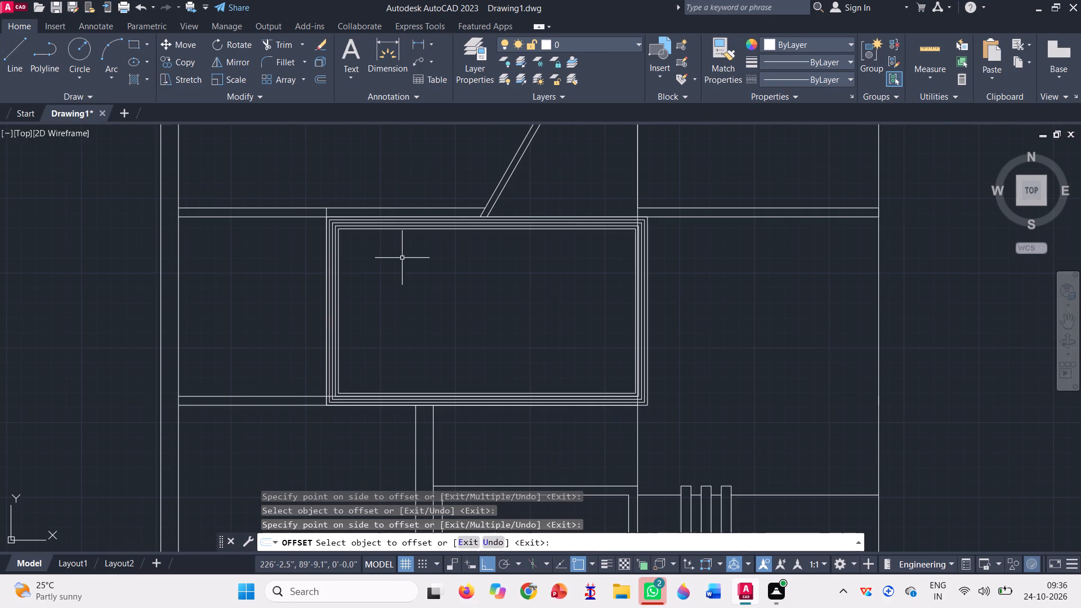
Delete the three intermediate offset rectangles, keeping only the room's outer outline and the innermost rectangle.
{"action": "scroll", "coordinate": [333, 226], "scroll_direction": "up", "scroll_amount": 3}
{"action": "left_click", "coordinate": [349, 230]}
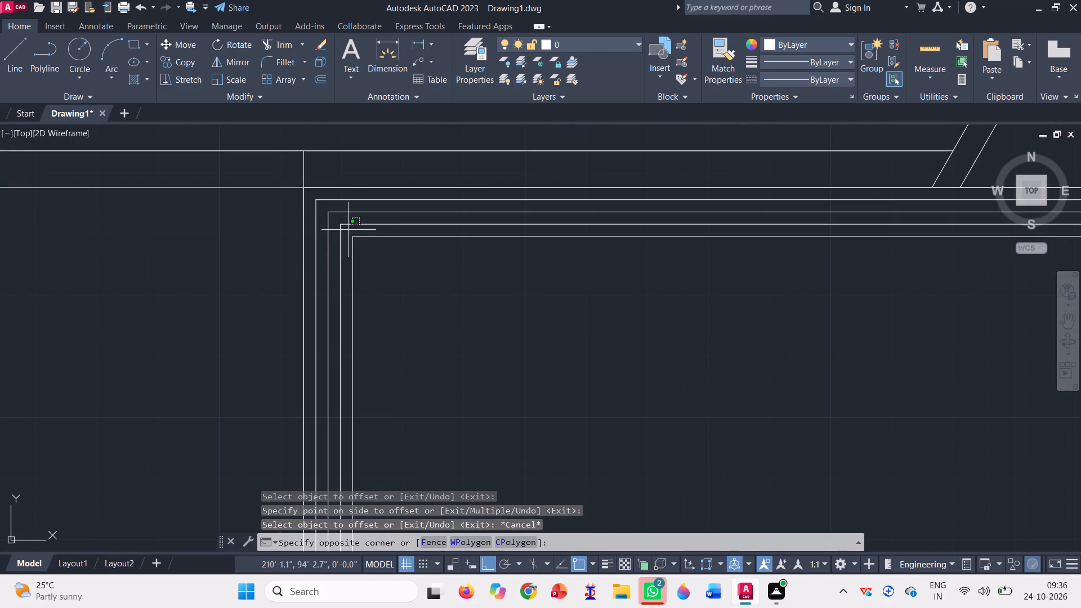
{"action": "left_click", "coordinate": [313, 198]}
{"action": "key", "text": "Delete"}
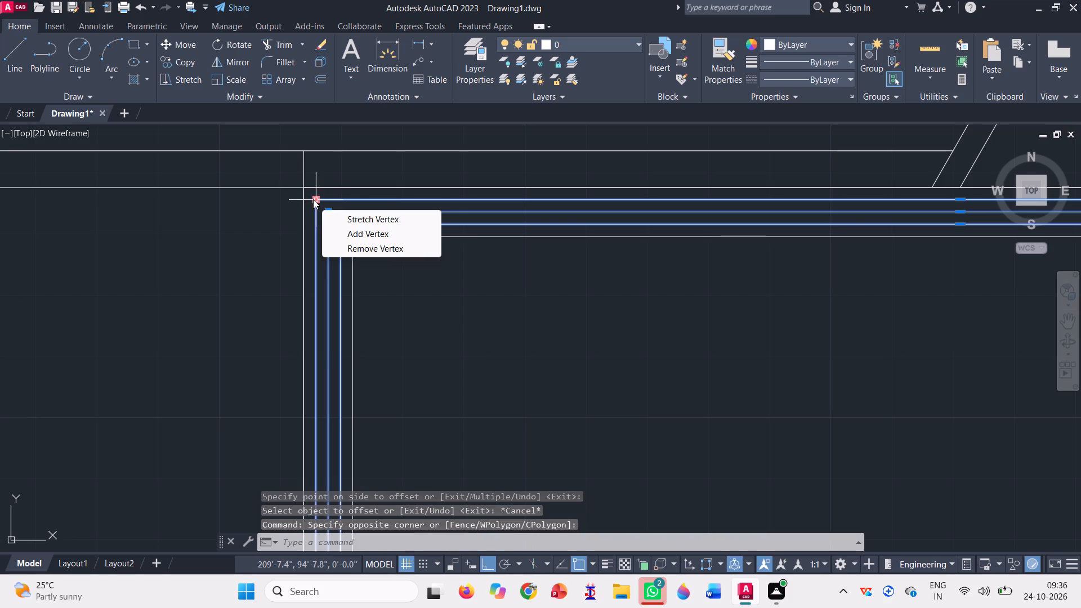
{"action": "key", "text": "Delete"}
{"action": "key", "text": "Delete"}
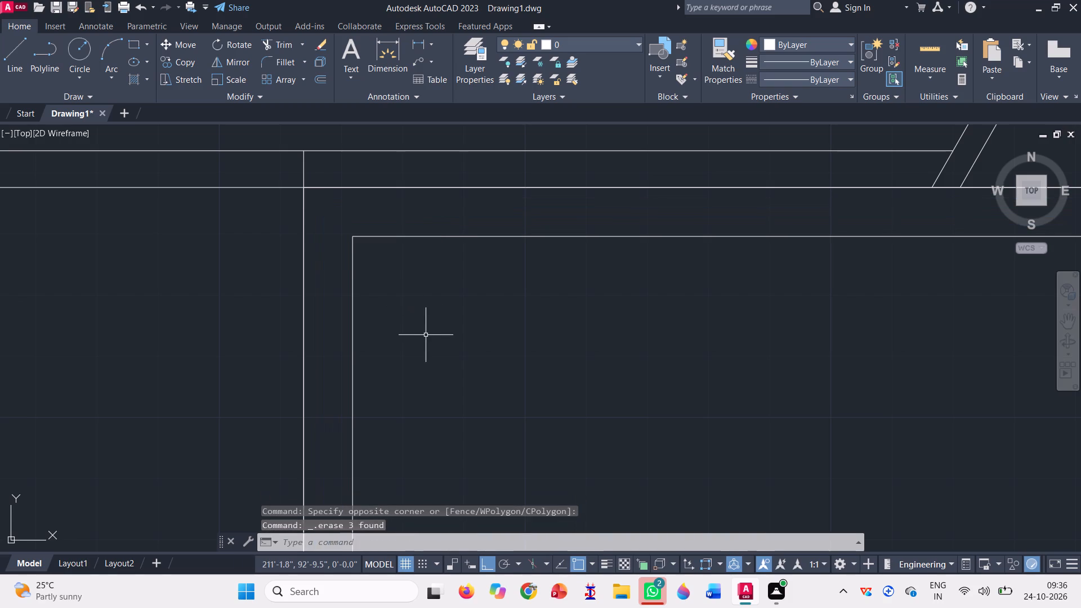
Trim away the right interior vertical inside the middle-storey room and the top line of the floor band beneath it.
{"action": "scroll", "coordinate": [379, 309], "scroll_direction": "down", "scroll_amount": 2}
{"action": "scroll", "coordinate": [347, 274], "scroll_direction": "down", "scroll_amount": 1}
{"action": "scroll", "coordinate": [636, 312], "scroll_direction": "up", "scroll_amount": 1}
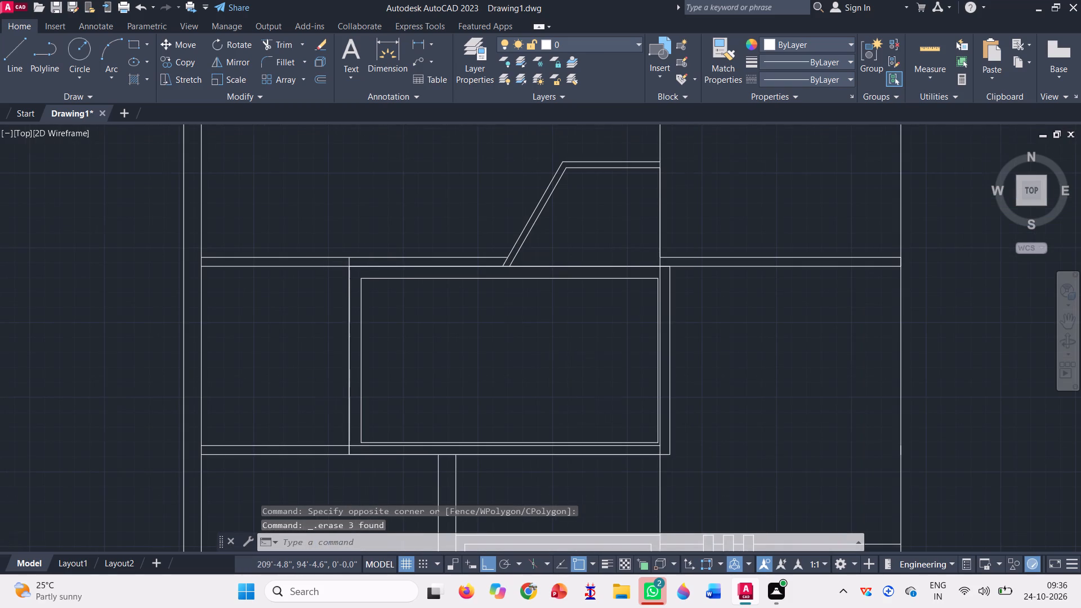
{"action": "left_click", "coordinate": [288, 42]}
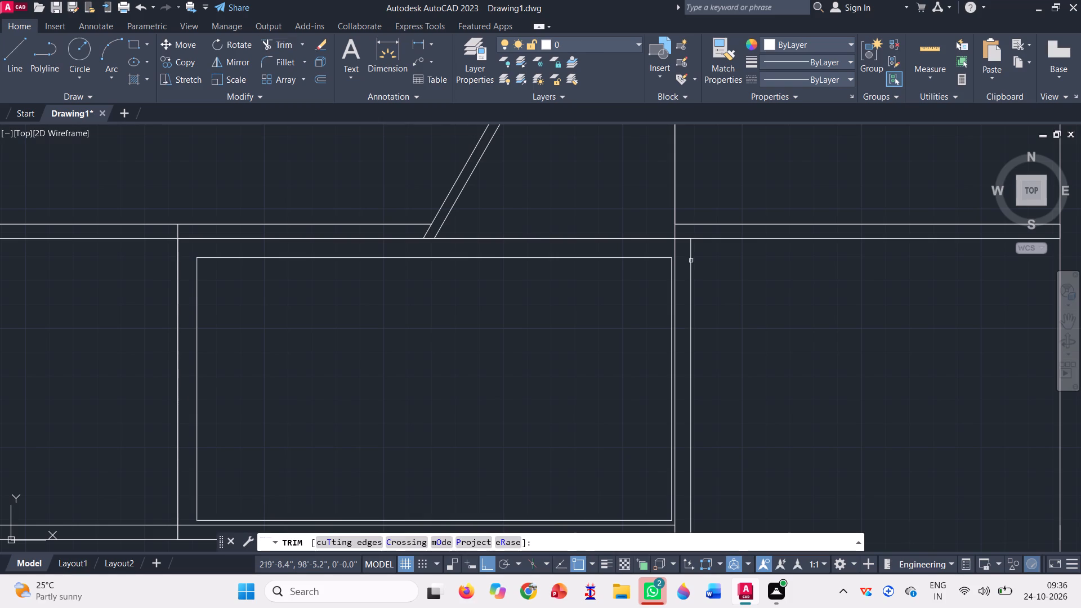
{"action": "left_click", "coordinate": [675, 253]}
{"action": "scroll", "coordinate": [664, 266], "scroll_direction": "down", "scroll_amount": 1}
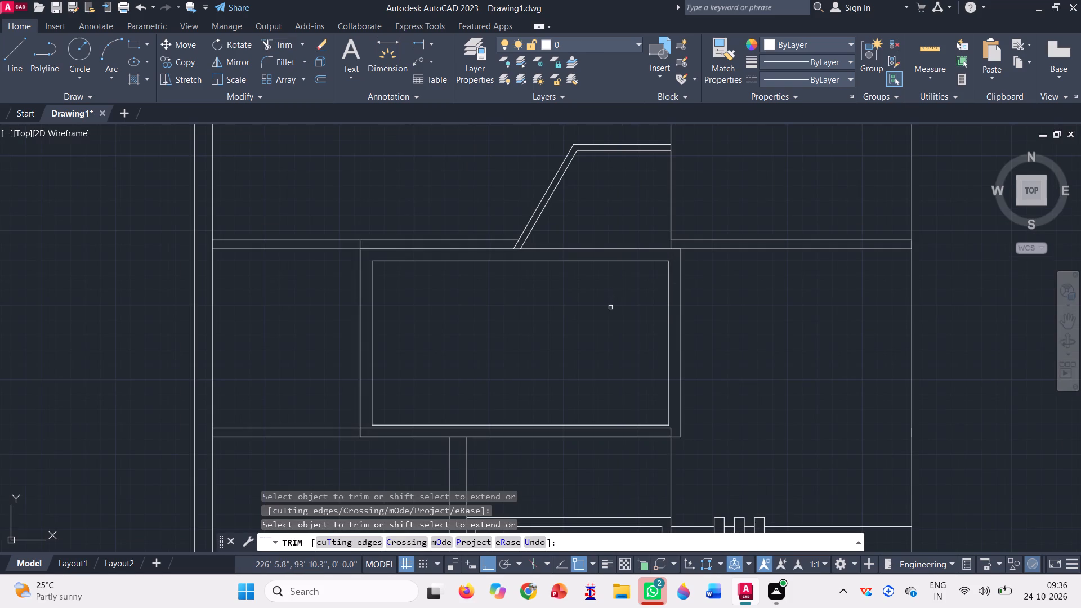
{"action": "scroll", "coordinate": [641, 428], "scroll_direction": "up", "scroll_amount": 2}
{"action": "left_click", "coordinate": [641, 428]}
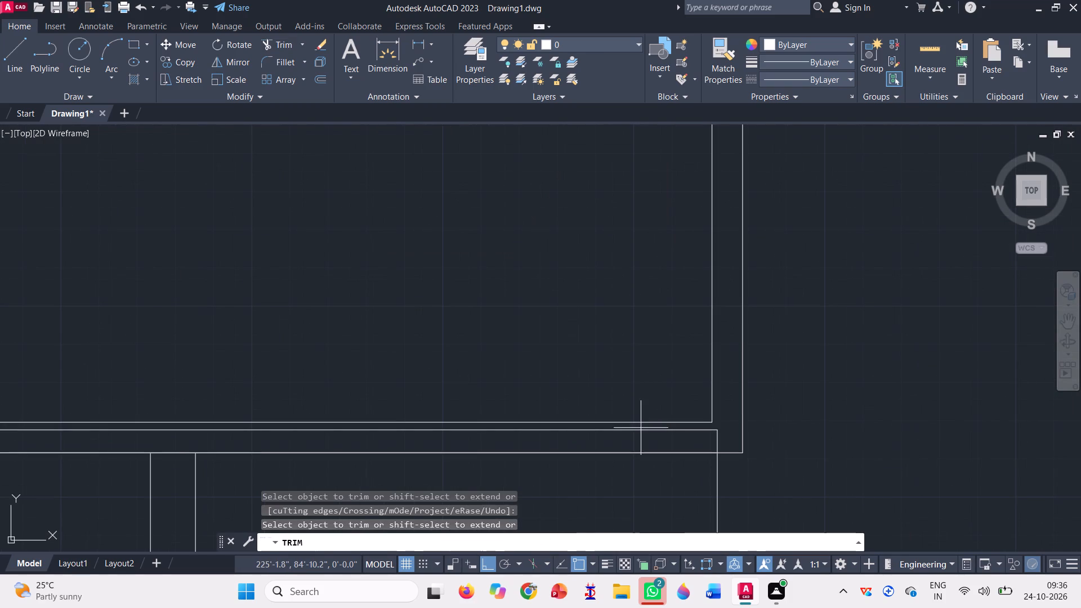
{"action": "left_click", "coordinate": [654, 439]}
{"action": "left_click", "coordinate": [718, 443]}
{"action": "scroll", "coordinate": [641, 428], "scroll_direction": "down", "scroll_amount": 1}
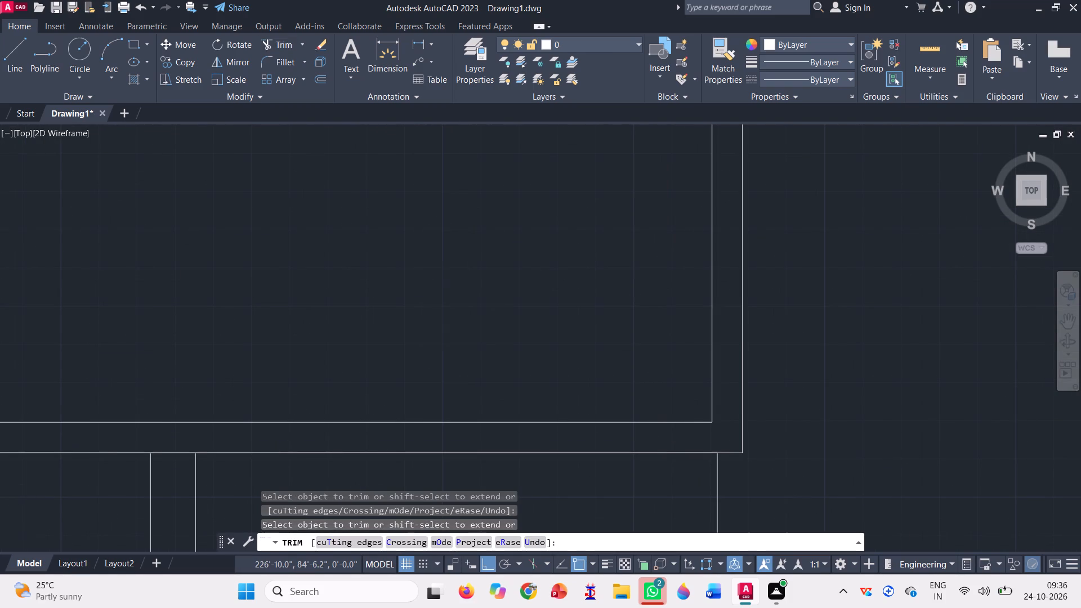
{"action": "scroll", "coordinate": [641, 428], "scroll_direction": "down", "scroll_amount": 1}
{"action": "scroll", "coordinate": [620, 380], "scroll_direction": "down", "scroll_amount": 1}
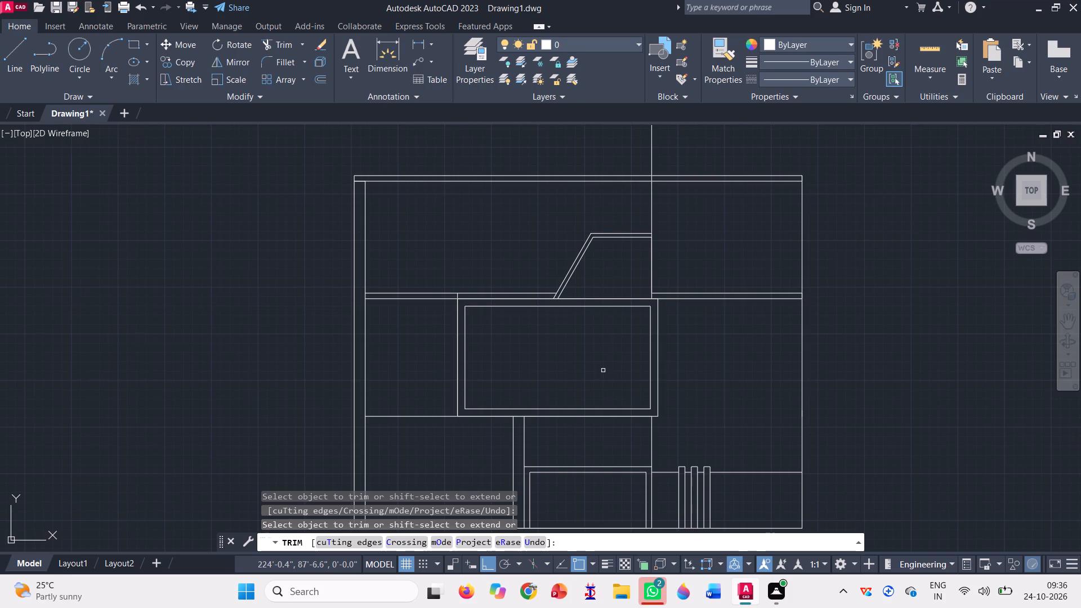
{"action": "key", "text": "Escape"}
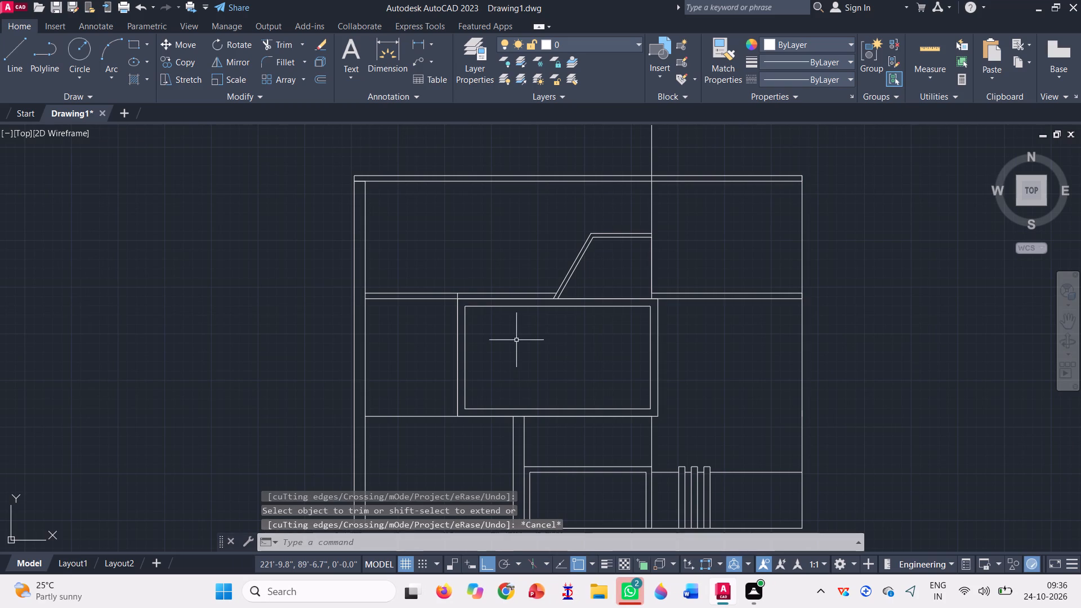
Draw an upright window rectangle in the middle storey's bay between the left column and the room.
{"action": "left_click", "coordinate": [137, 39]}
{"action": "scroll", "coordinate": [441, 395], "scroll_direction": "up", "scroll_amount": 1}
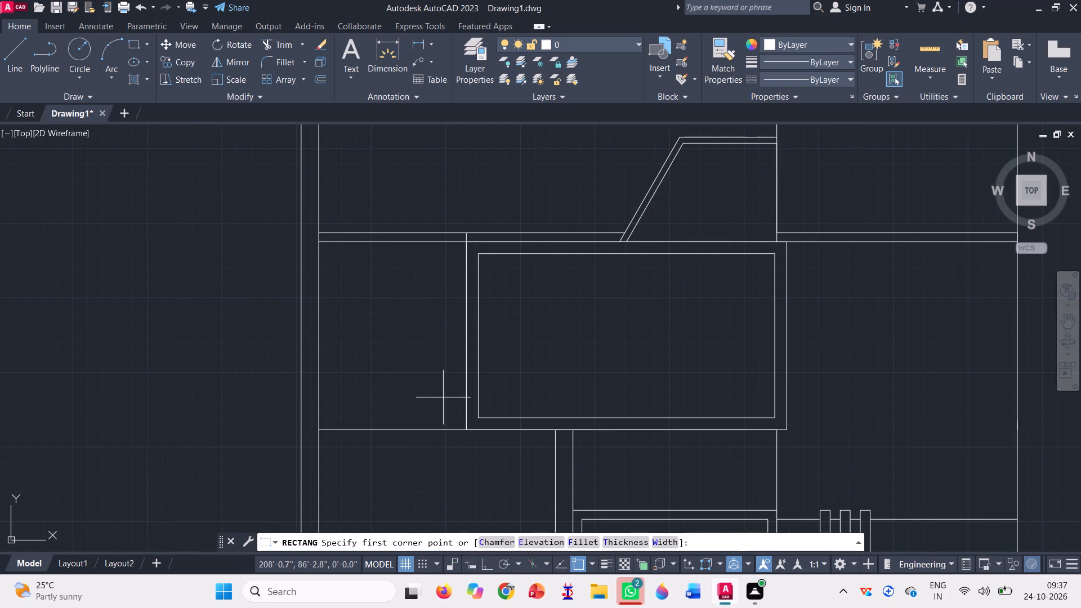
{"action": "left_click", "coordinate": [432, 400]}
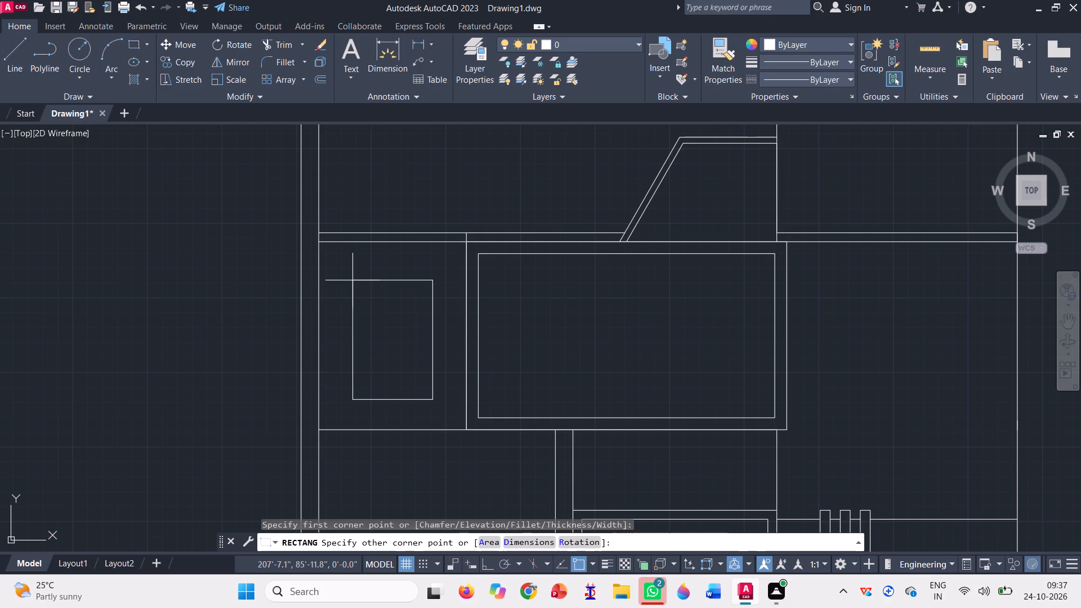
{"action": "left_click", "coordinate": [362, 298]}
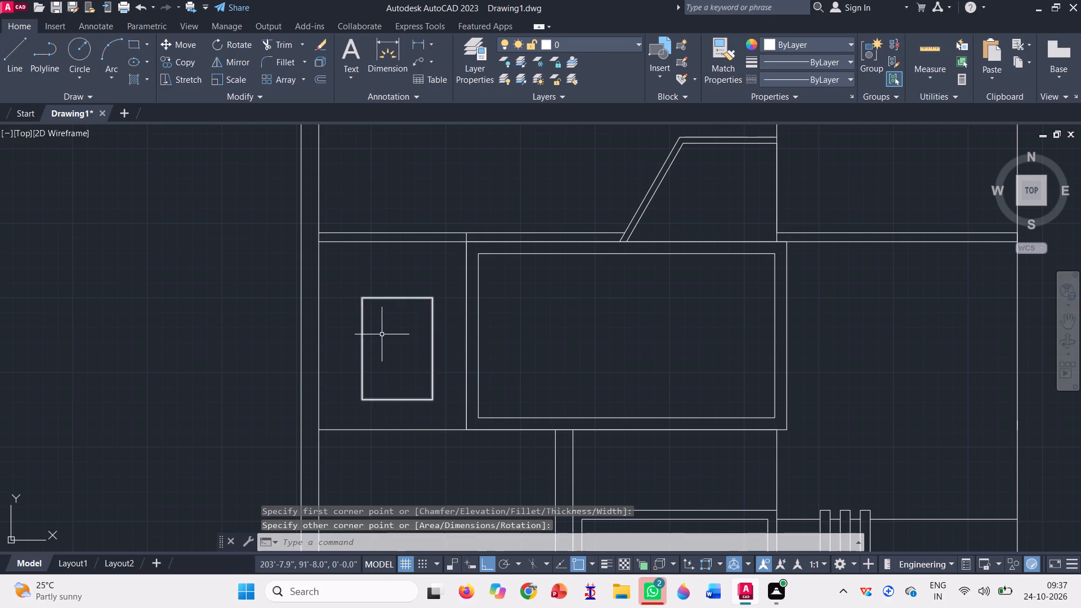
With Ortho off, move the window rectangle up and slightly left, near the centre of its bay.
{"action": "type", "text": "m"}
{"action": "key", "text": "space"}
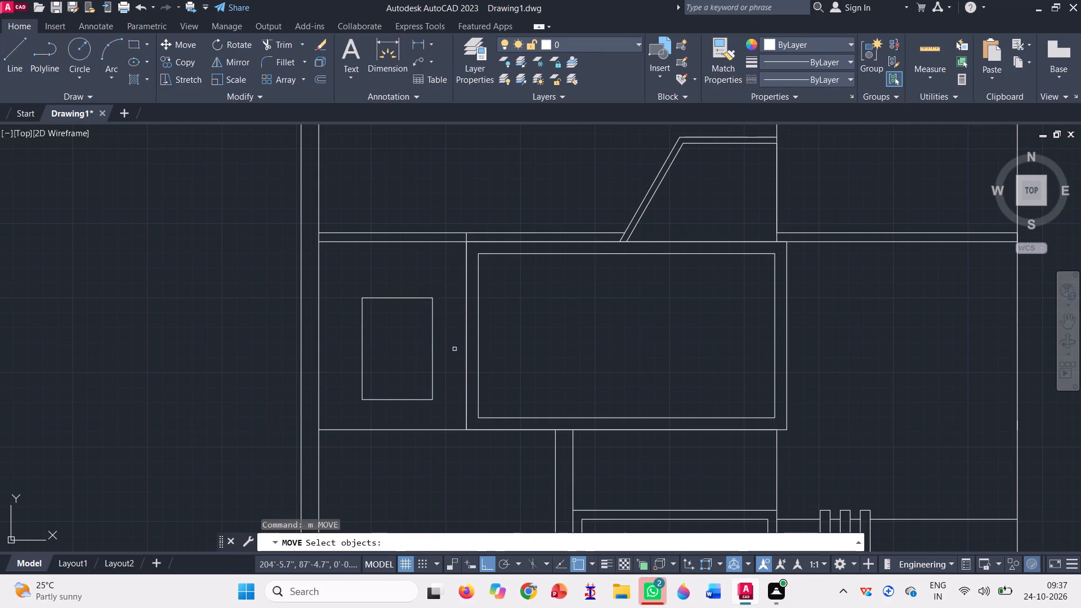
{"action": "left_click", "coordinate": [436, 355]}
{"action": "left_click", "coordinate": [421, 345]}
{"action": "key", "text": "space"}
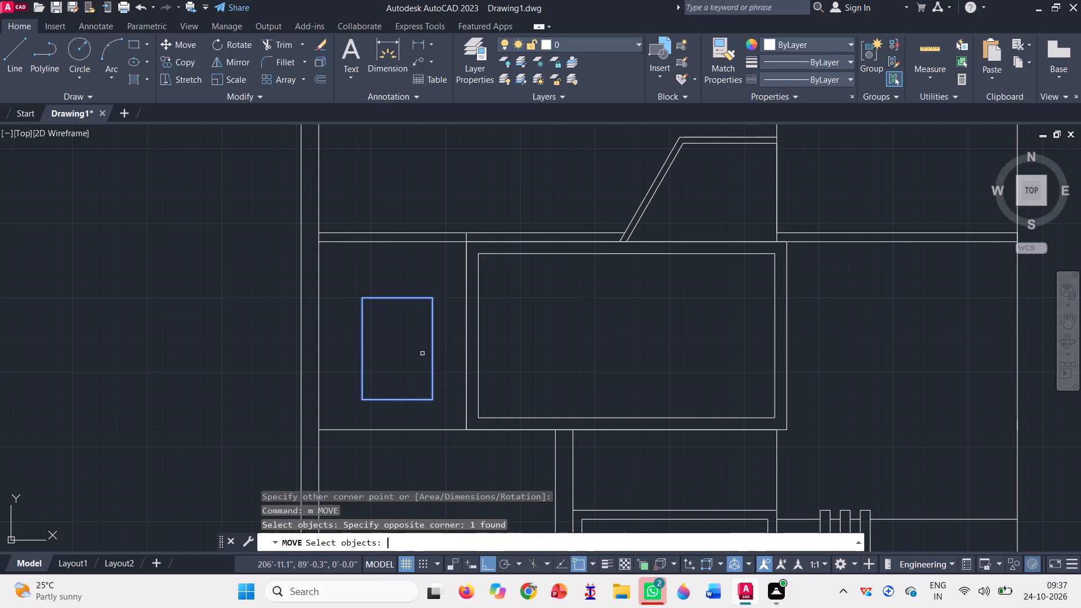
{"action": "left_click", "coordinate": [436, 368]}
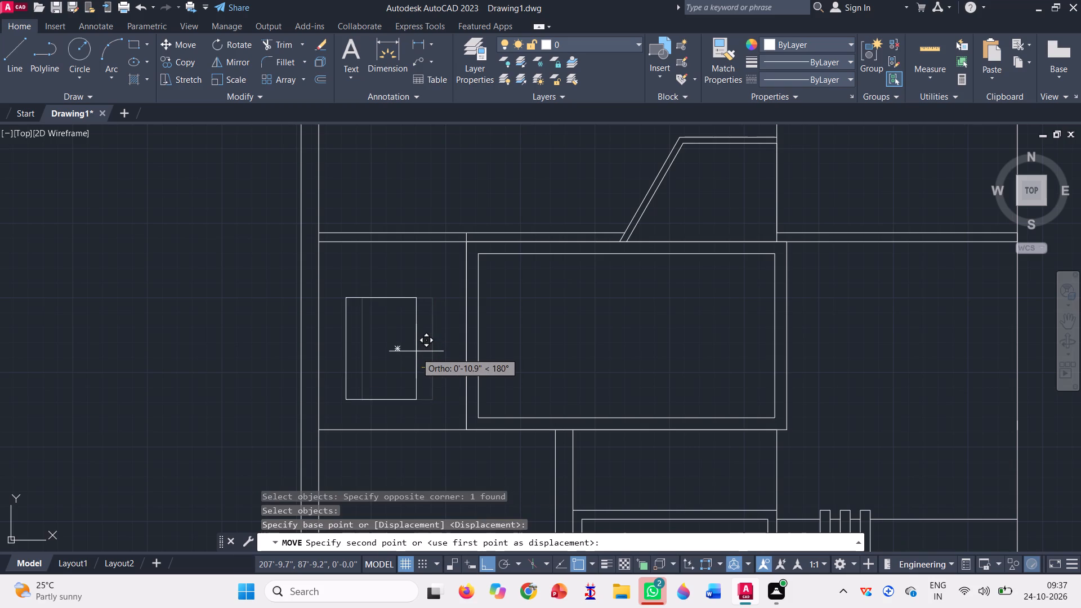
{"action": "key", "text": "F8"}
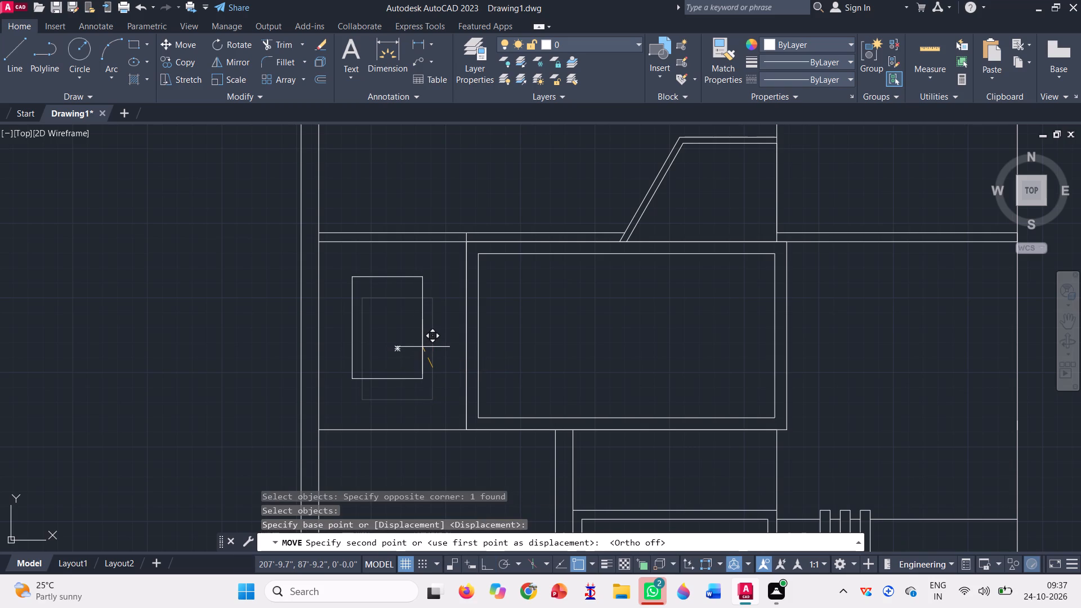
{"action": "left_click", "coordinate": [424, 352]}
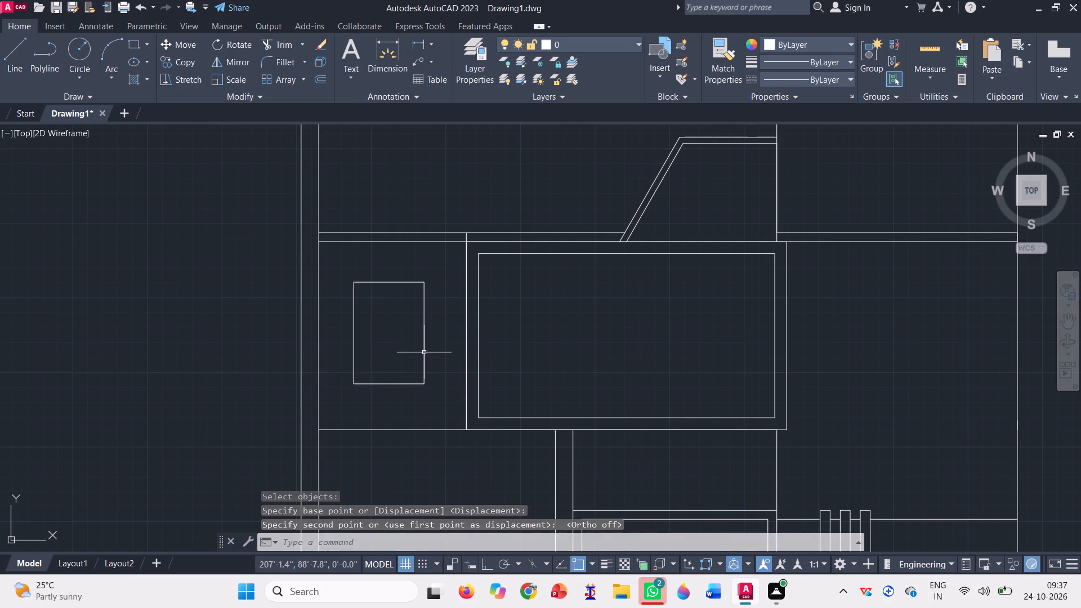
{"action": "key", "text": "Escape"}
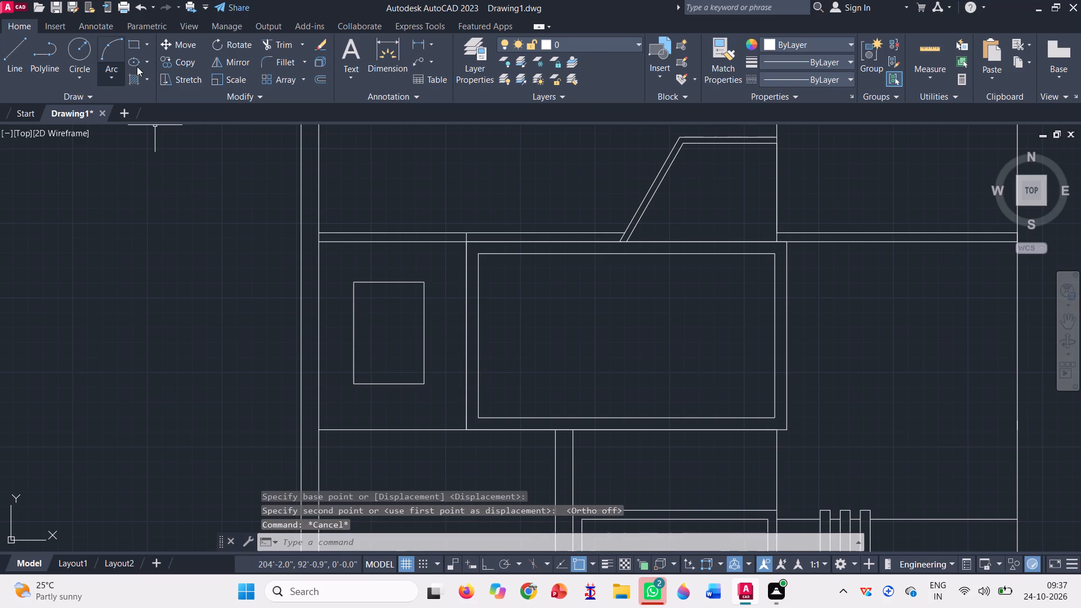
Draw a thin horizontal rectangle on the window's top edge, from its top-left corner to slightly past its right side.
{"action": "left_click", "coordinate": [133, 42]}
{"action": "scroll", "coordinate": [378, 269], "scroll_direction": "up", "scroll_amount": 2}
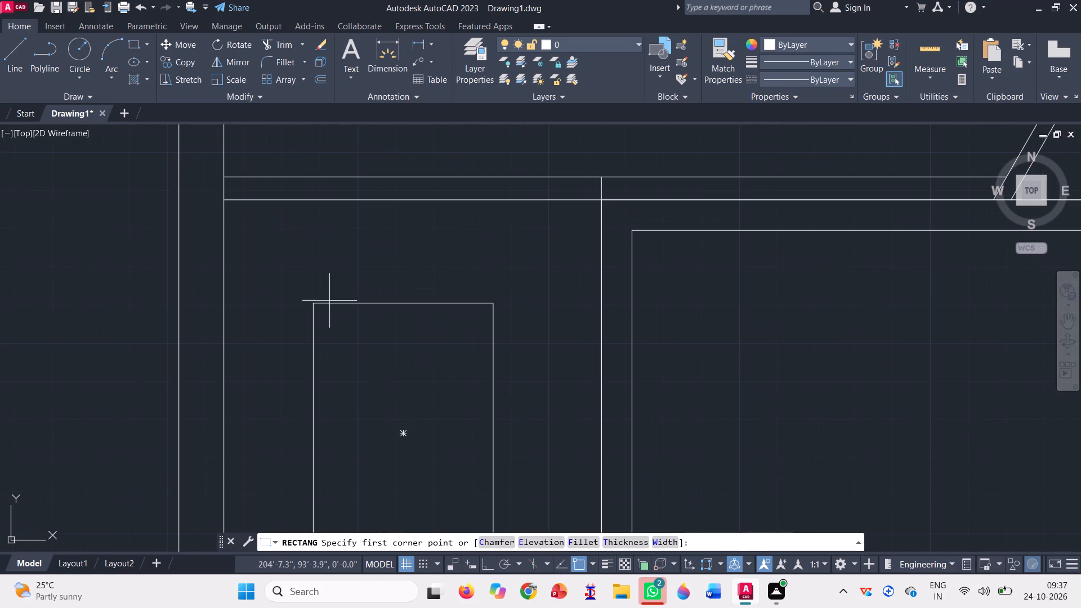
{"action": "left_click", "coordinate": [312, 304]}
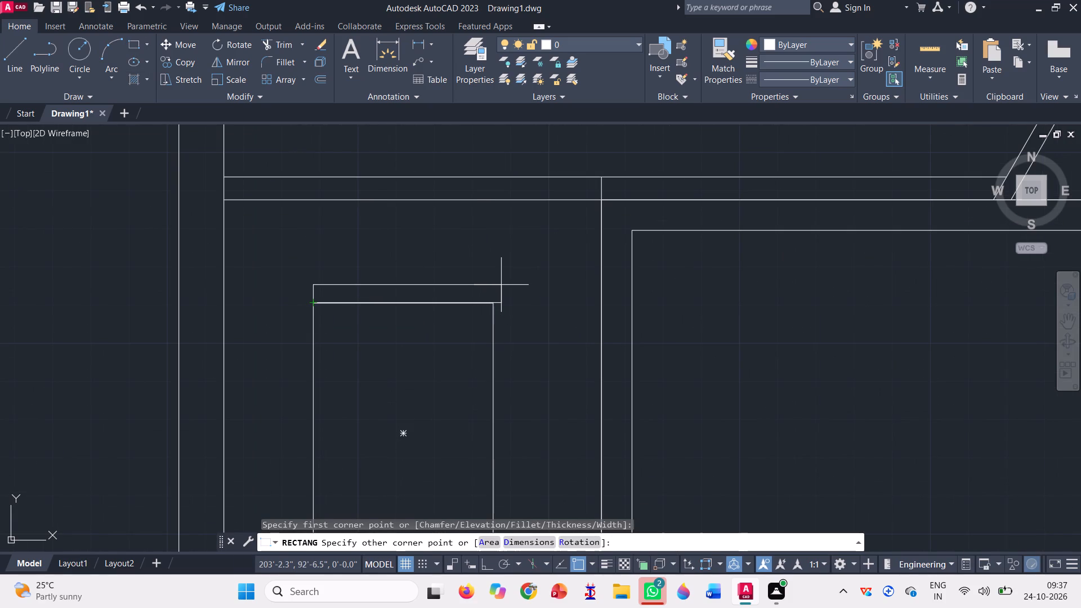
{"action": "left_click", "coordinate": [501, 284]}
Move the strip above the middle-storey window slightly left so its bottom midpoint sits on the midpoint of the window's top edge.
{"action": "type", "text": "m"}
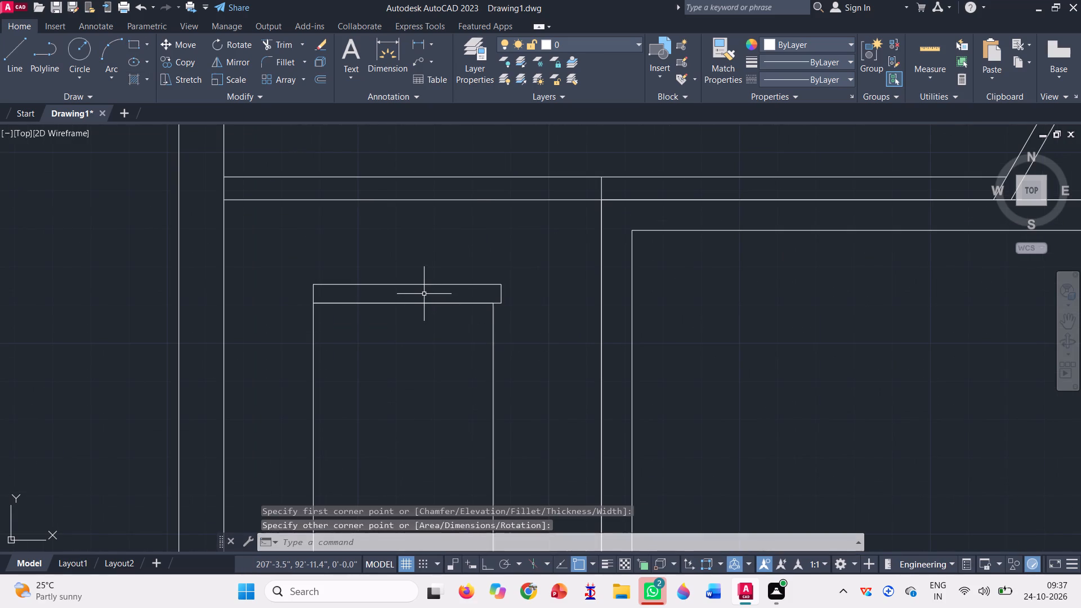
{"action": "key", "text": "space"}
{"action": "left_click", "coordinate": [423, 287]}
{"action": "left_click", "coordinate": [412, 279]}
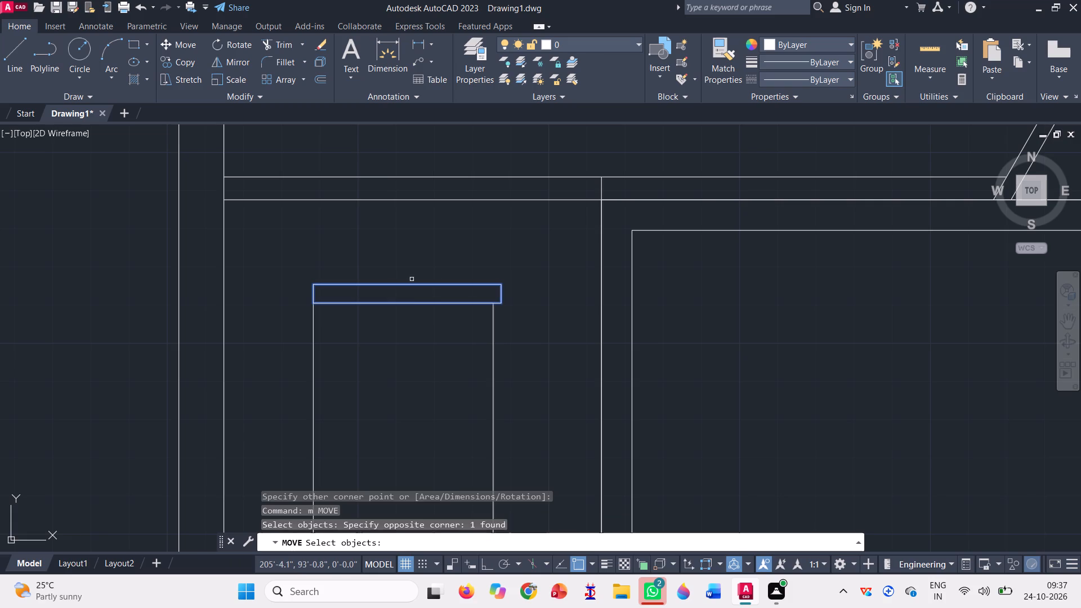
{"action": "key", "text": "space"}
{"action": "left_click", "coordinate": [409, 302]}
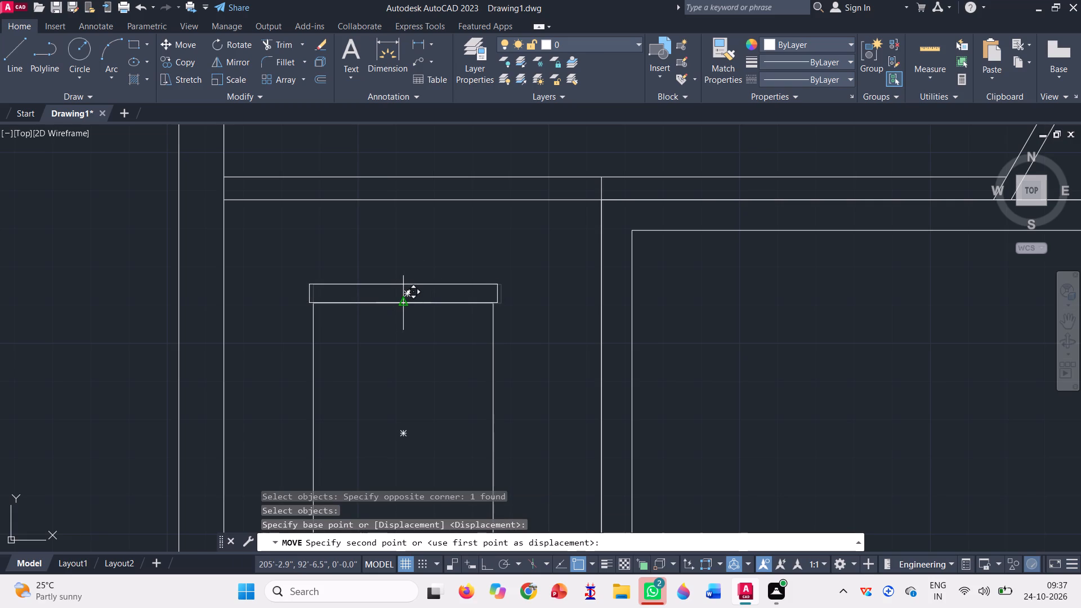
{"action": "left_click", "coordinate": [400, 301]}
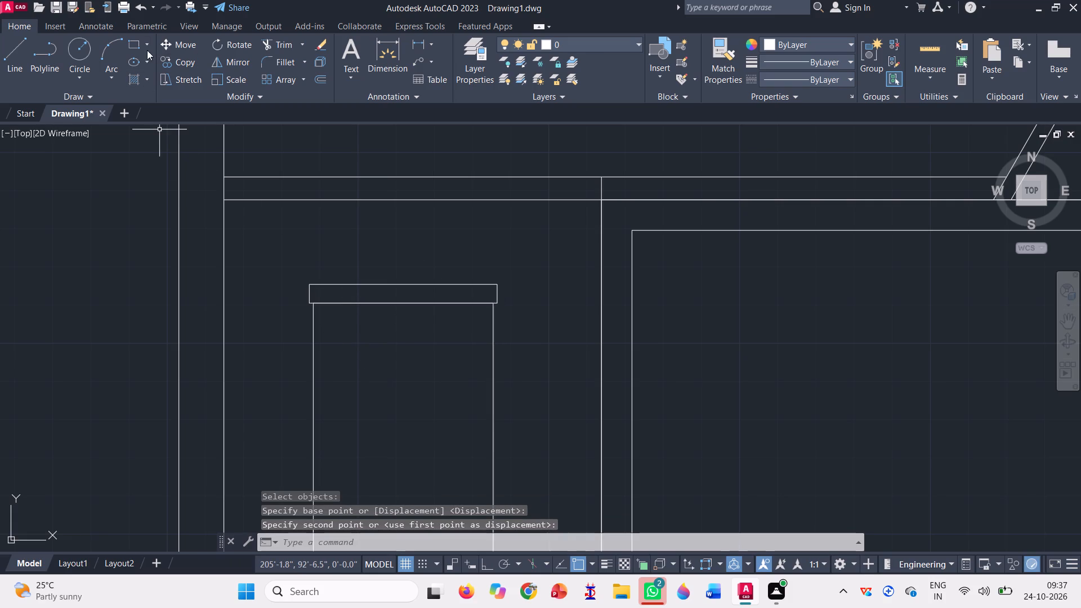
Draw a thinner cap rectangle on top of the window strip, from its top-left corner to slightly past its right side.
{"action": "left_click", "coordinate": [130, 46]}
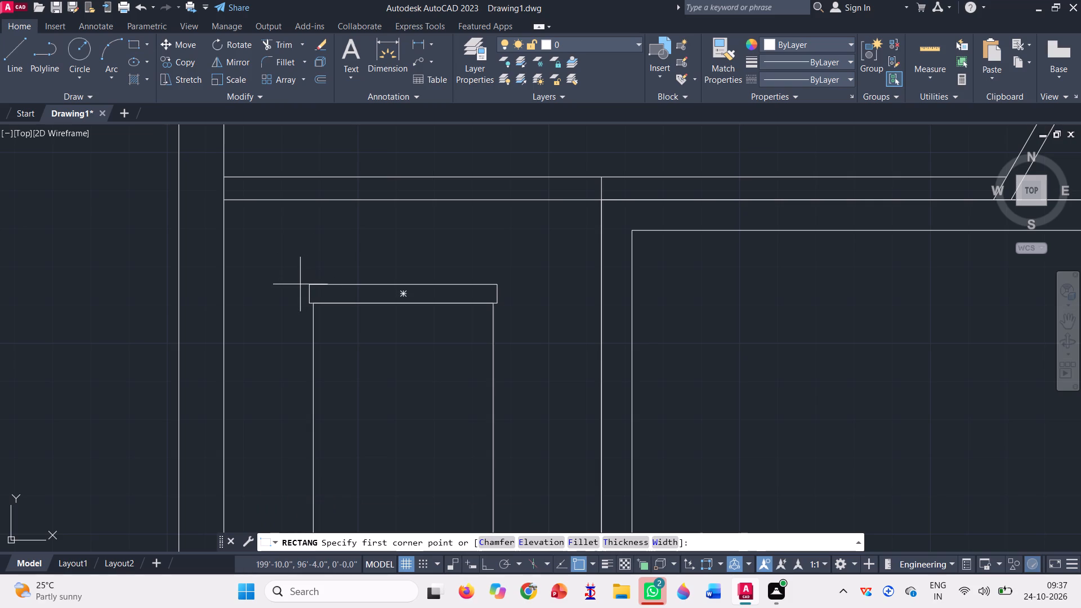
{"action": "left_click", "coordinate": [312, 281]}
{"action": "left_click", "coordinate": [507, 278]}
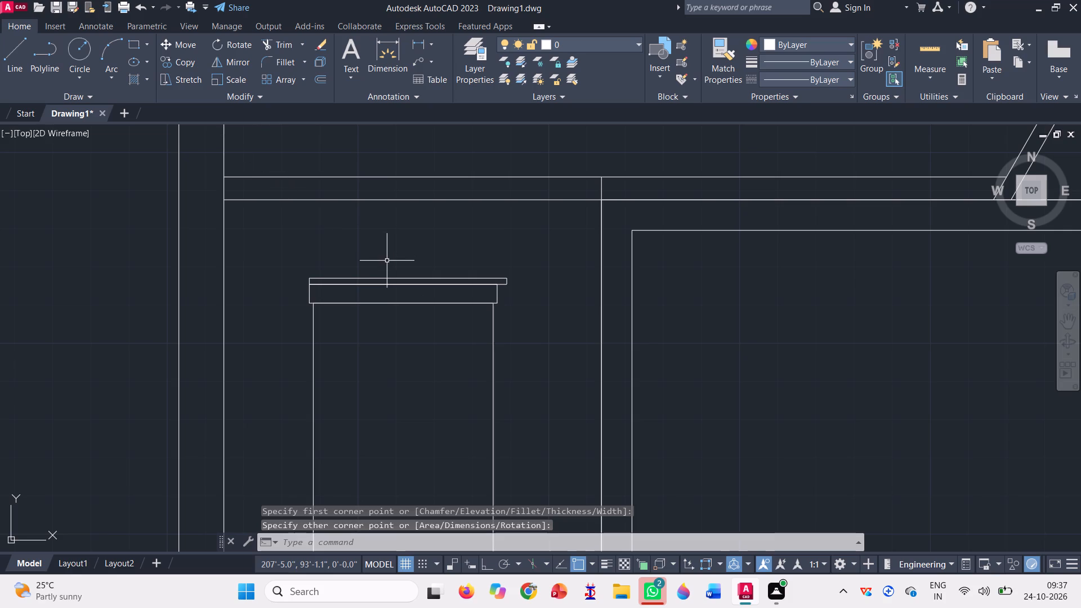
Move the thin cap rectangle so its bottom midpoint sits on the midpoint of the strip's top edge.
{"action": "type", "text": "m"}
{"action": "key", "text": "space"}
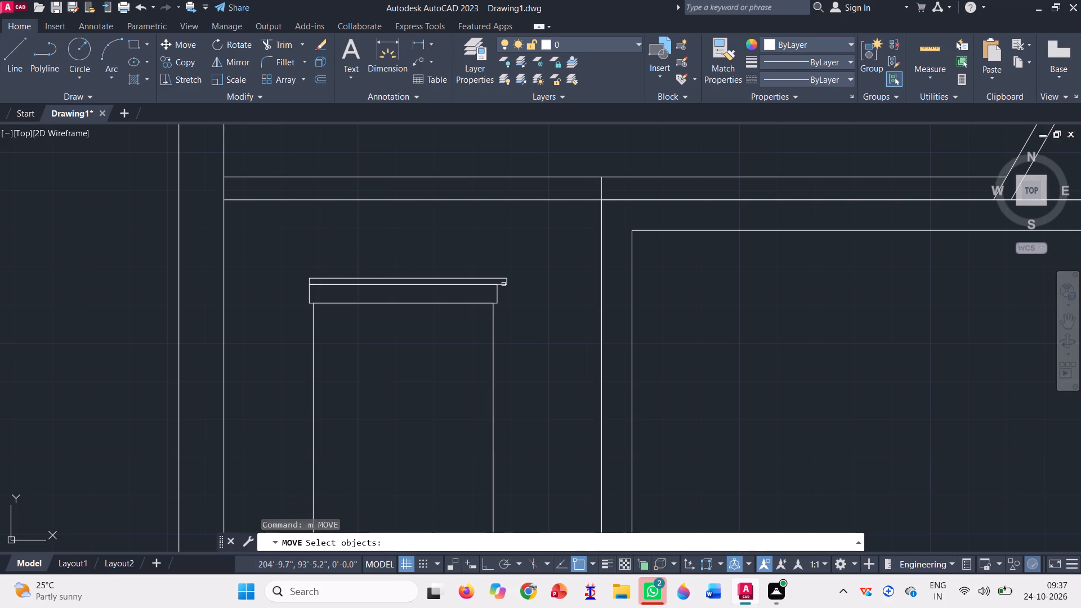
{"action": "left_click", "coordinate": [503, 281]}
{"action": "left_click", "coordinate": [504, 275]}
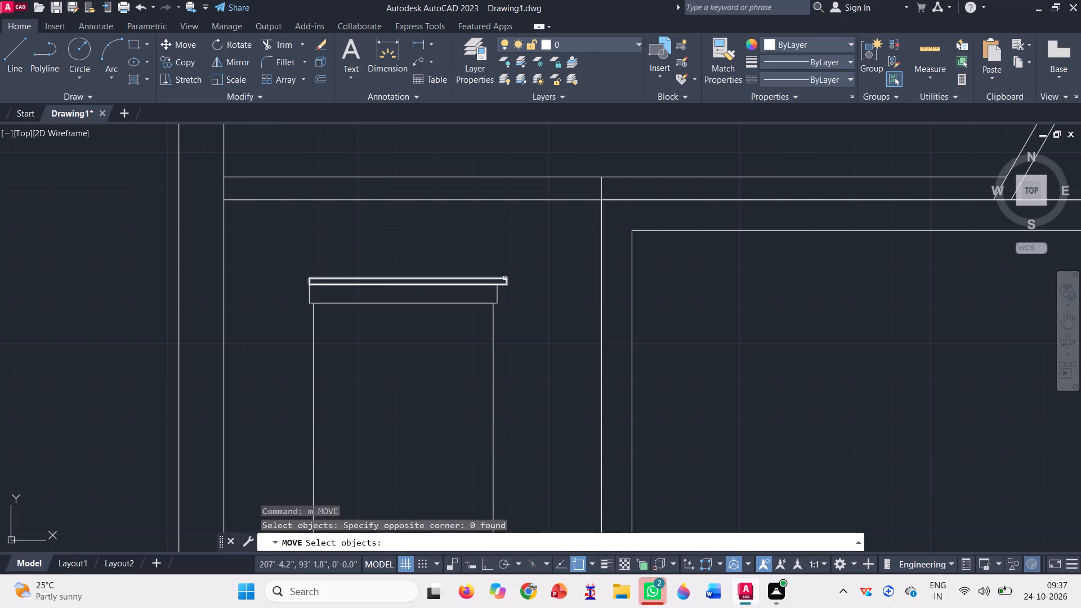
{"action": "left_click", "coordinate": [505, 280]}
{"action": "key", "text": "space"}
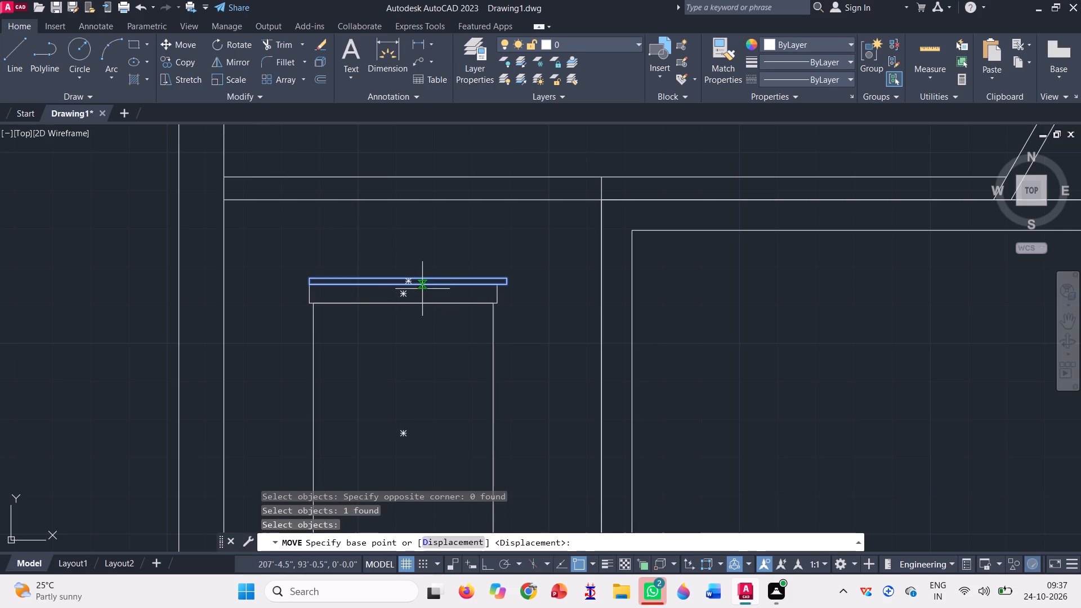
{"action": "scroll", "coordinate": [411, 280], "scroll_direction": "up", "scroll_amount": 4}
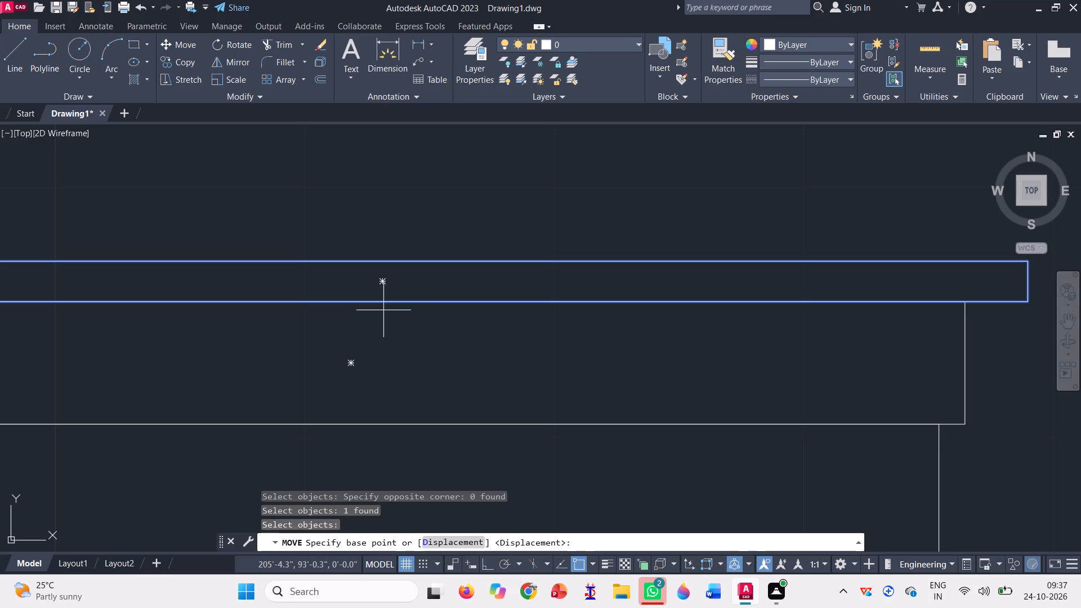
{"action": "left_click", "coordinate": [383, 299]}
{"action": "scroll", "coordinate": [453, 305], "scroll_direction": "down", "scroll_amount": 1}
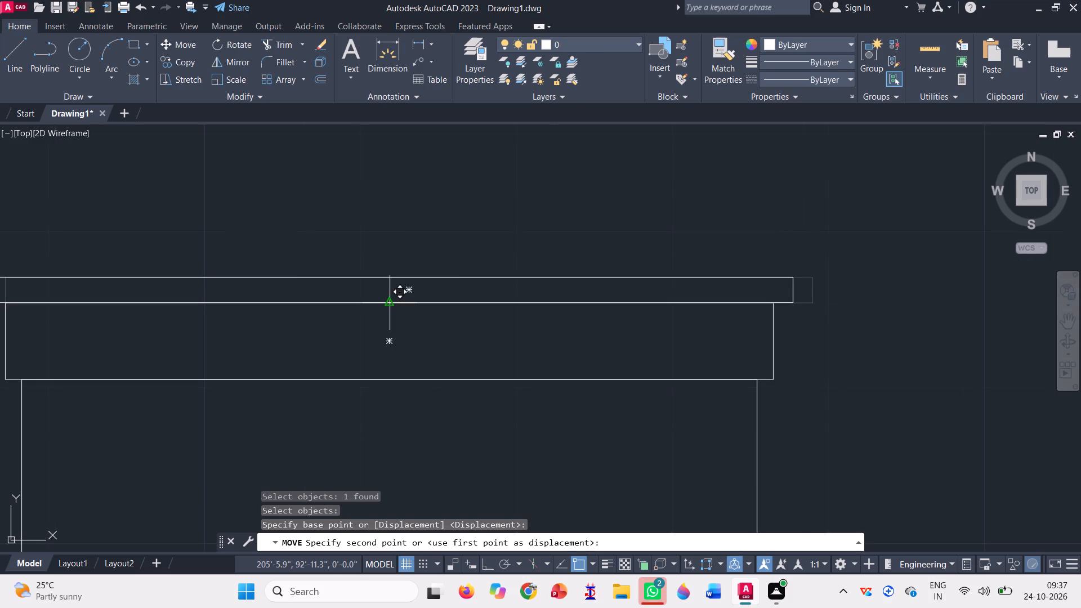
{"action": "left_click", "coordinate": [390, 302]}
Offset the window rectangle inward by 2", and offset the resulting rectangle inward by 2" again to form a triple outline.
{"action": "scroll", "coordinate": [457, 274], "scroll_direction": "down", "scroll_amount": 5}
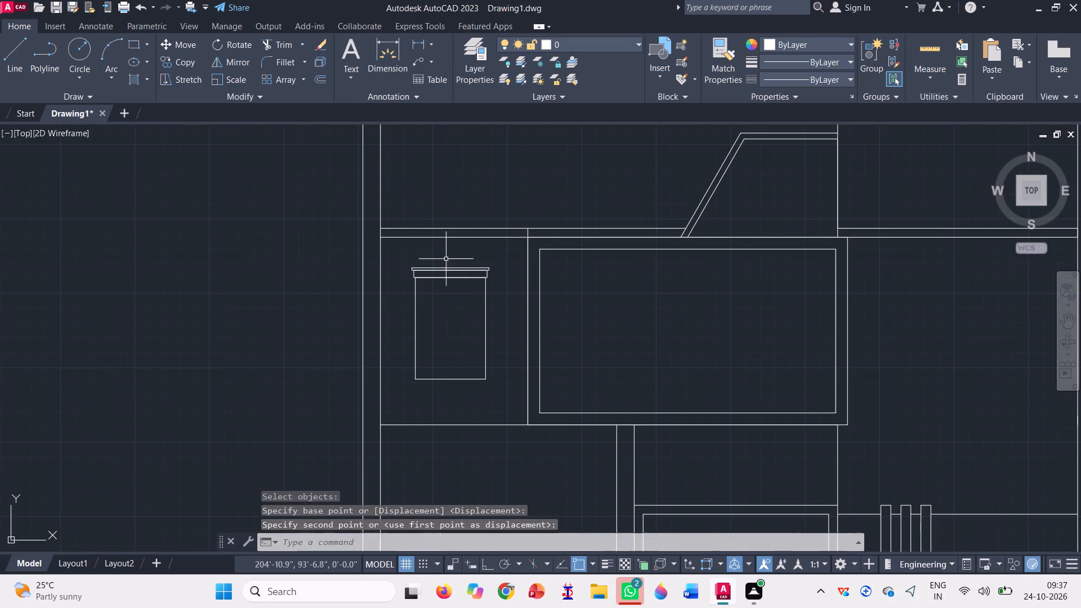
{"action": "key", "text": "space"}
{"action": "left_click", "coordinate": [319, 80]}
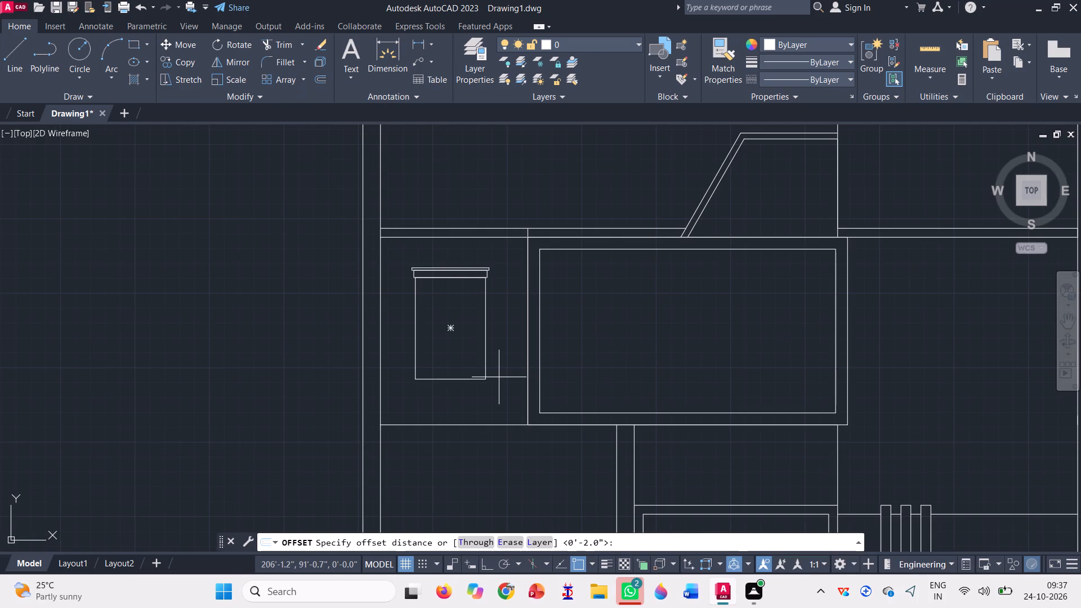
{"action": "key", "text": "space"}
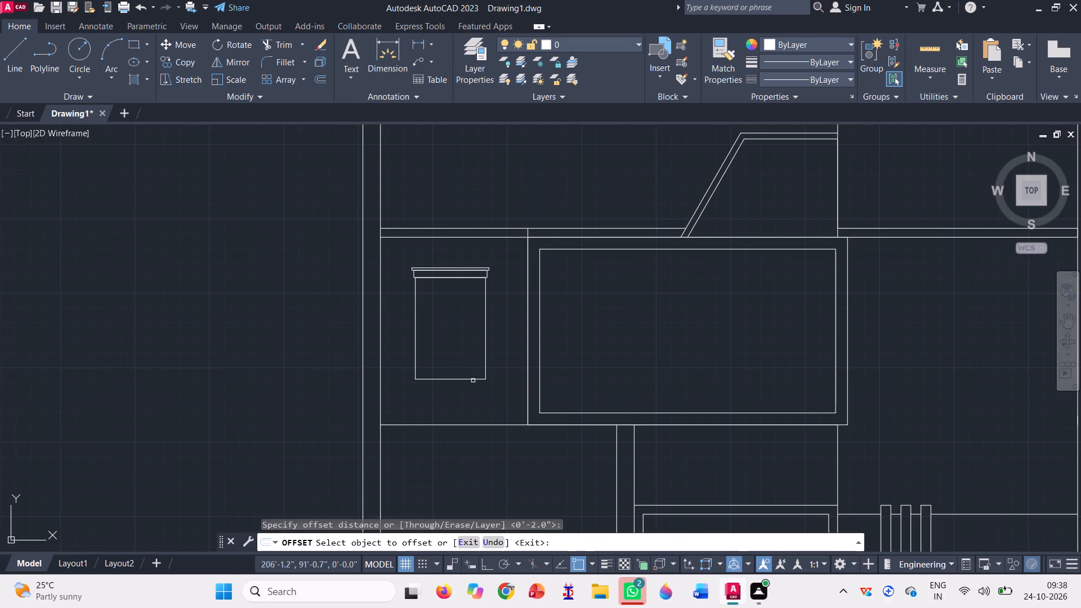
{"action": "left_click", "coordinate": [477, 379]}
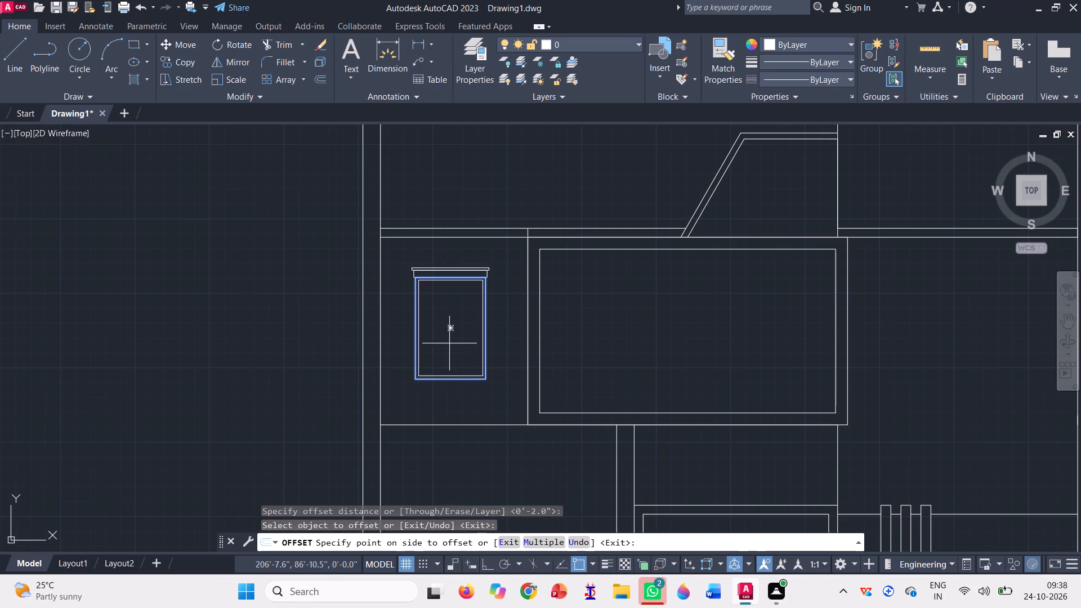
{"action": "left_click", "coordinate": [449, 343]}
{"action": "scroll", "coordinate": [484, 375], "scroll_direction": "up", "scroll_amount": 3}
{"action": "left_click", "coordinate": [476, 368]}
{"action": "left_click", "coordinate": [432, 343]}
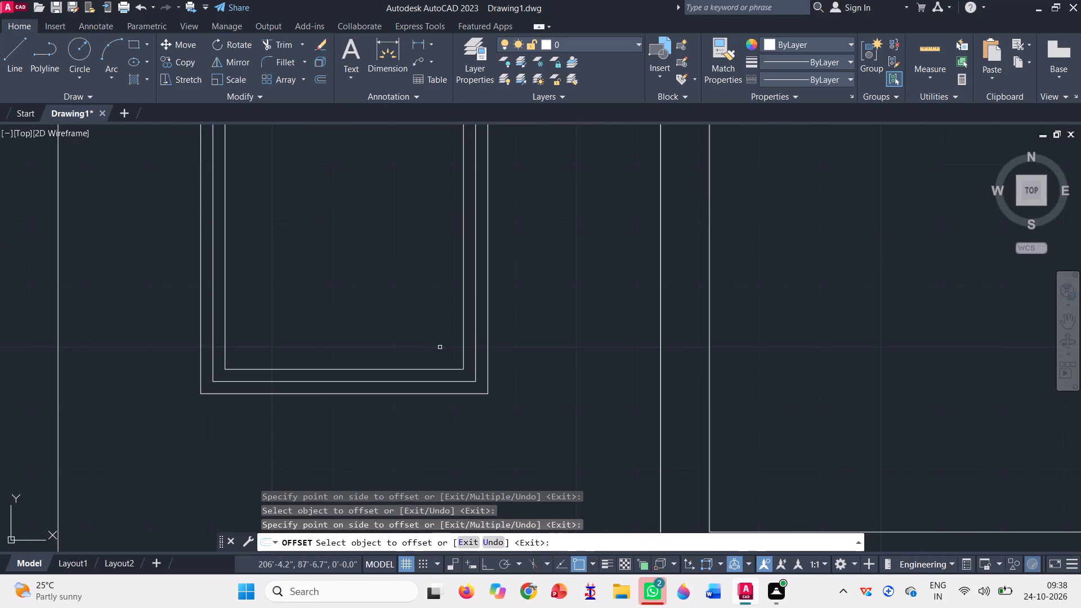
{"action": "scroll", "coordinate": [462, 357], "scroll_direction": "down", "scroll_amount": 2}
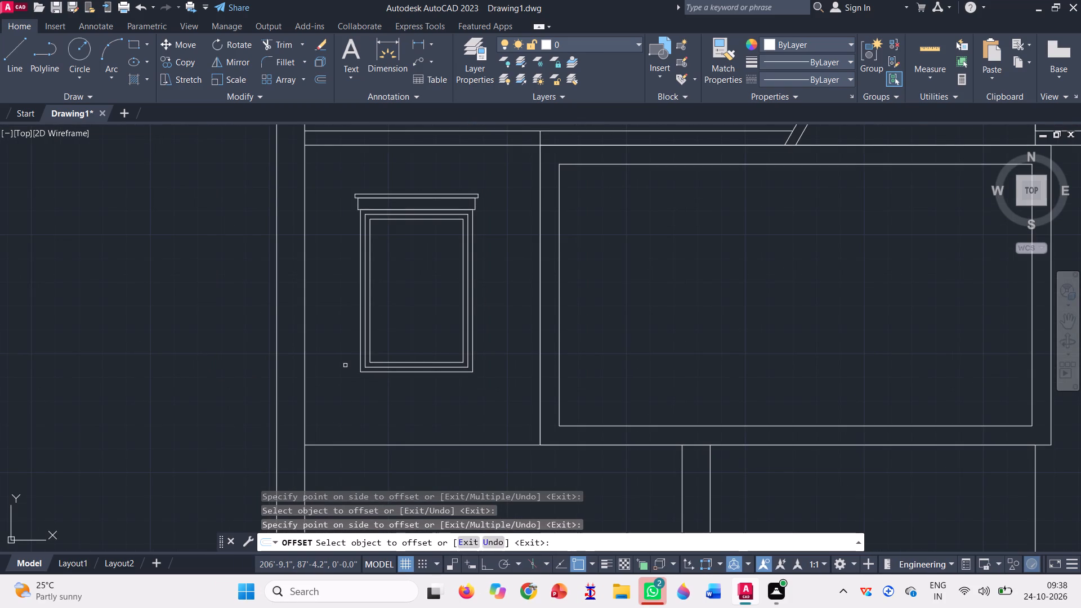
{"action": "key", "text": "Escape"}
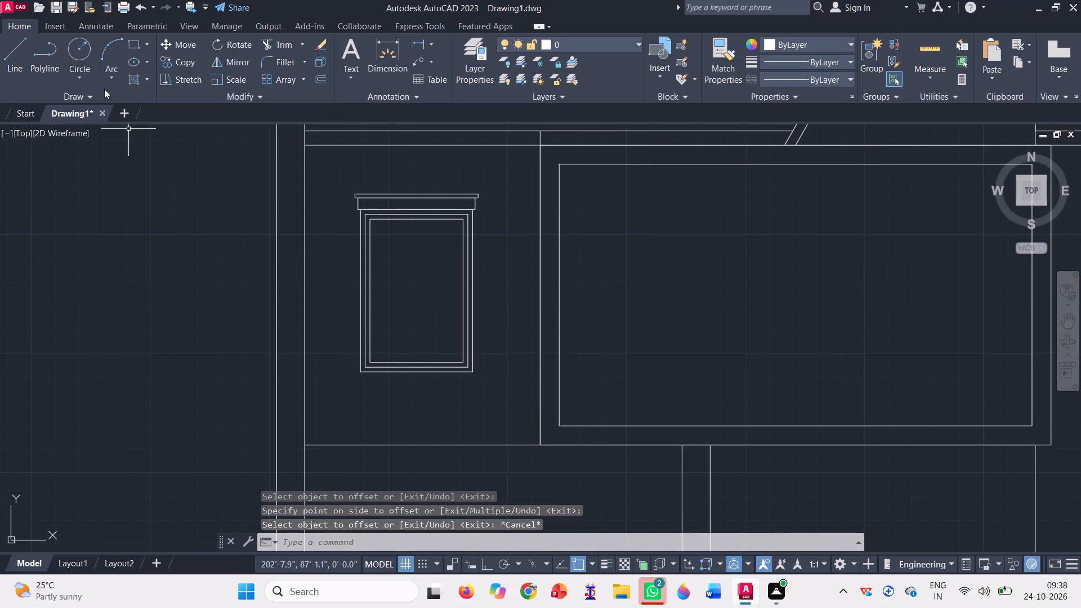
Draw a very thin upright mullion rectangle from the top midpoint of the innermost window outline down to its bottom edge.
{"action": "left_click", "coordinate": [133, 46]}
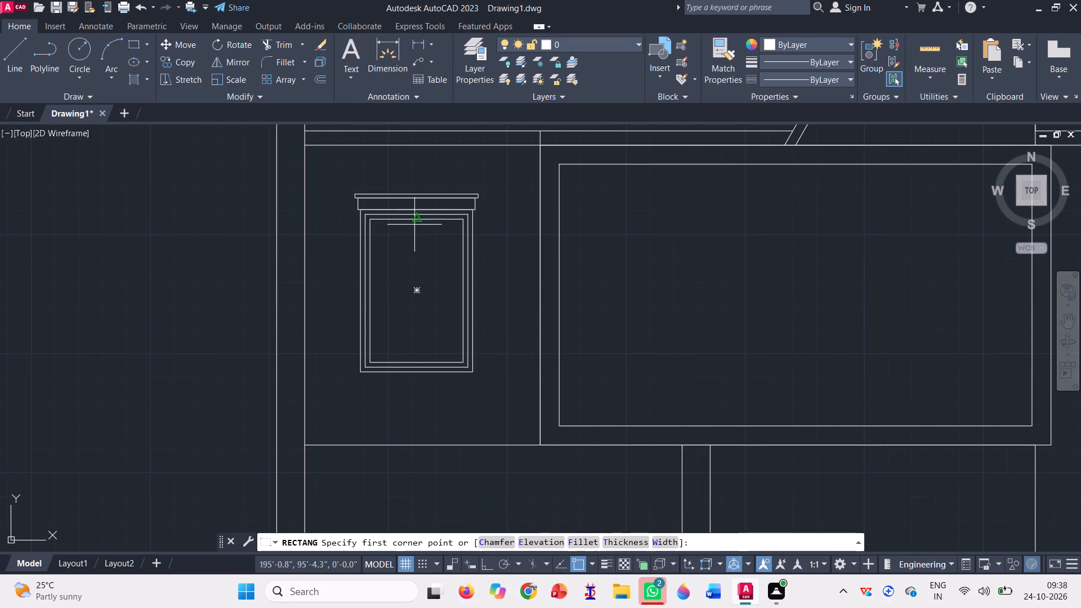
{"action": "left_click", "coordinate": [414, 220]}
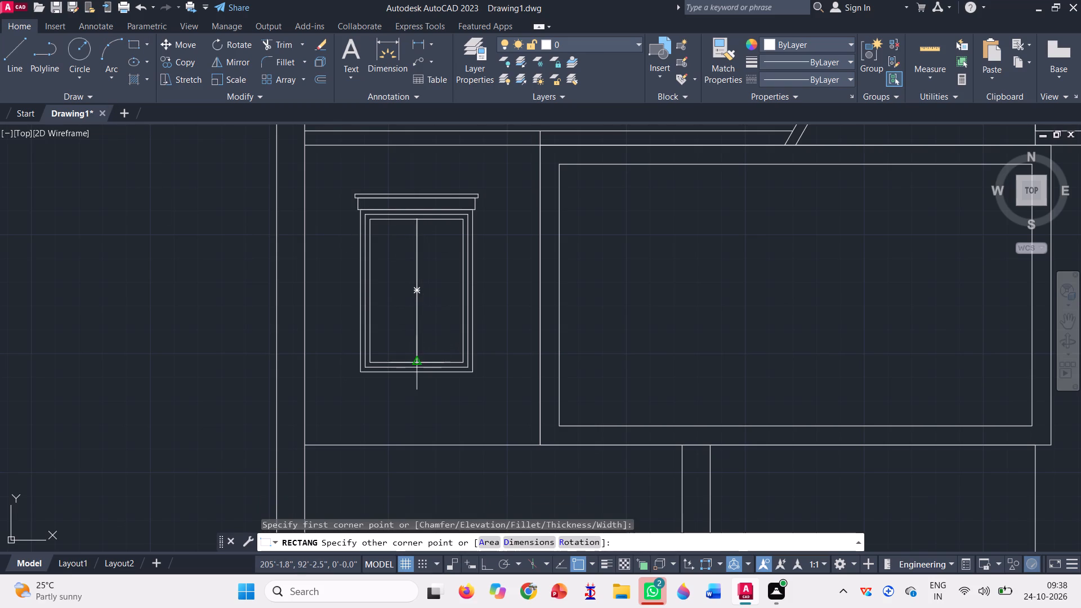
{"action": "scroll", "coordinate": [416, 363], "scroll_direction": "up", "scroll_amount": 6}
{"action": "left_click", "coordinate": [409, 363]}
Move the mullion horizontally by half its width so it is centred on the innermost window outline.
{"action": "scroll", "coordinate": [420, 381], "scroll_direction": "down", "scroll_amount": 1}
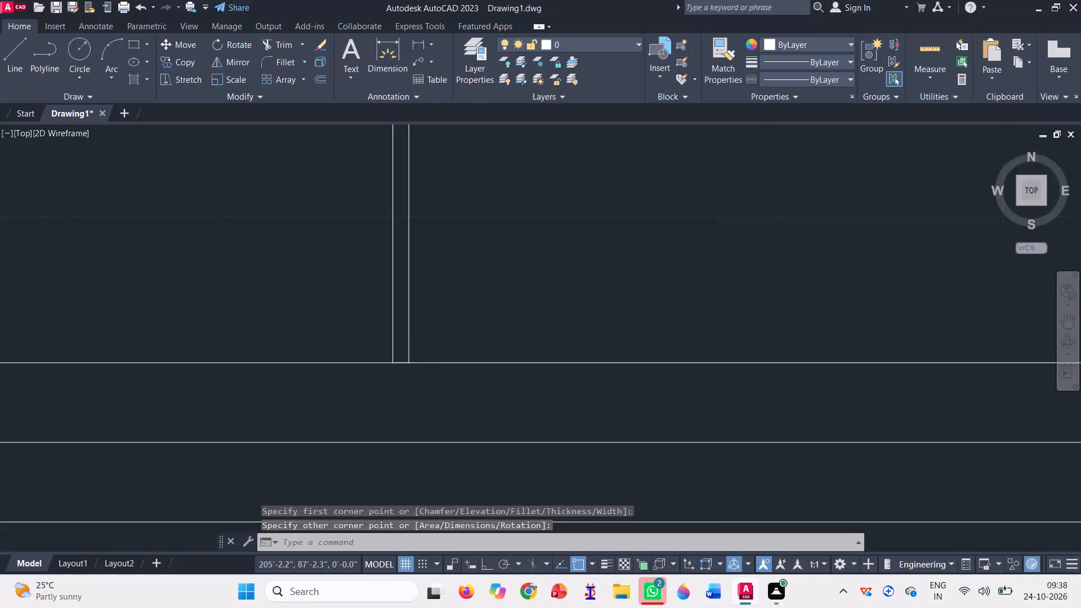
{"action": "scroll", "coordinate": [420, 381], "scroll_direction": "down", "scroll_amount": 4}
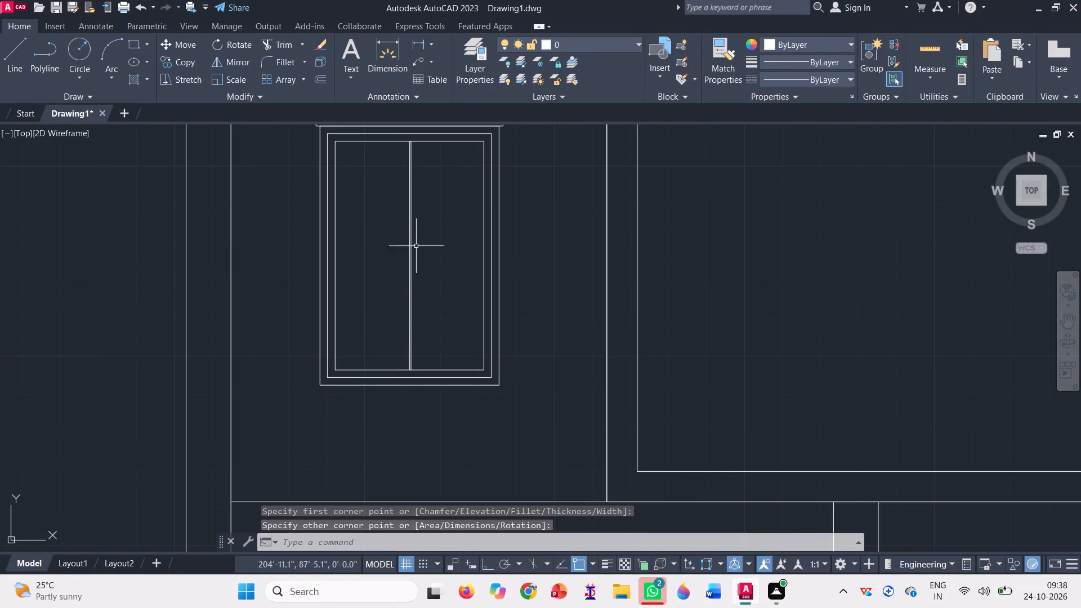
{"action": "scroll", "coordinate": [400, 129], "scroll_direction": "up", "scroll_amount": 5}
{"action": "type", "text": "m"}
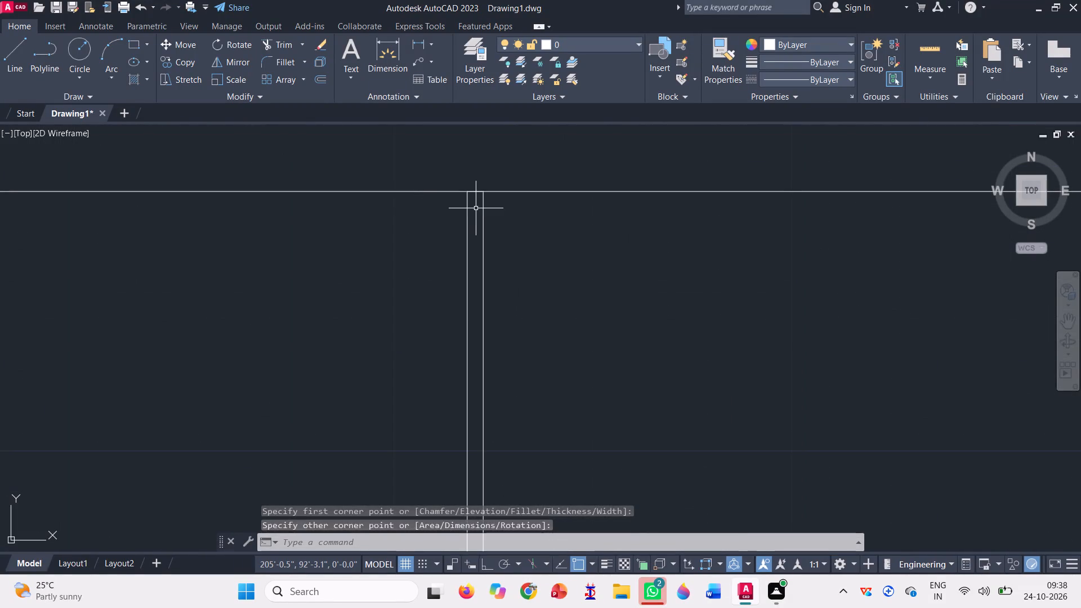
{"action": "key", "text": "space"}
{"action": "left_click", "coordinate": [504, 238]}
{"action": "left_click", "coordinate": [441, 219]}
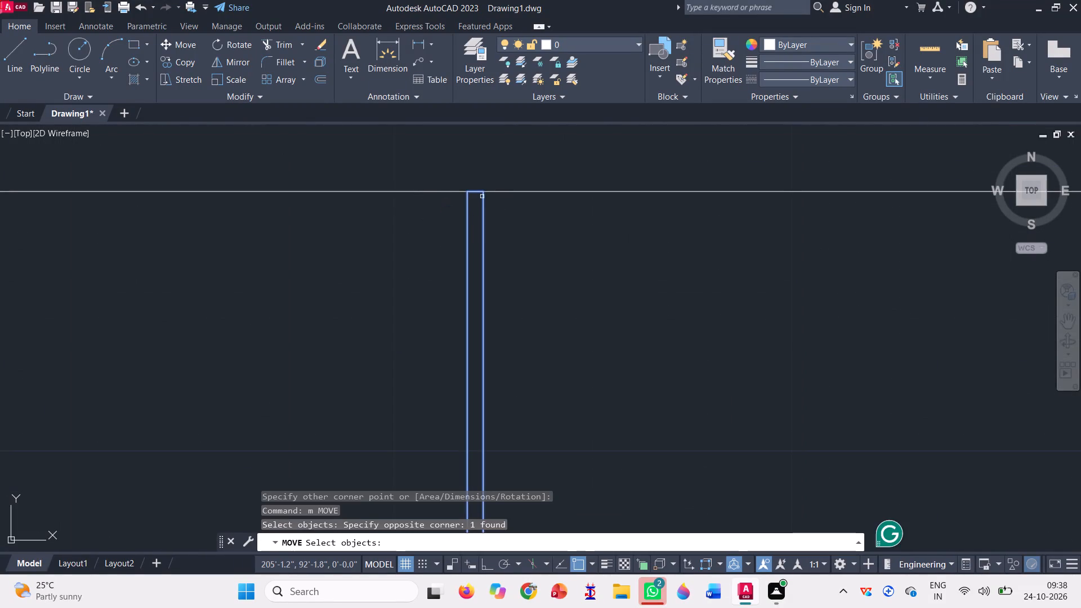
{"action": "scroll", "coordinate": [504, 177], "scroll_direction": "up", "scroll_amount": 3}
{"action": "key", "text": "space"}
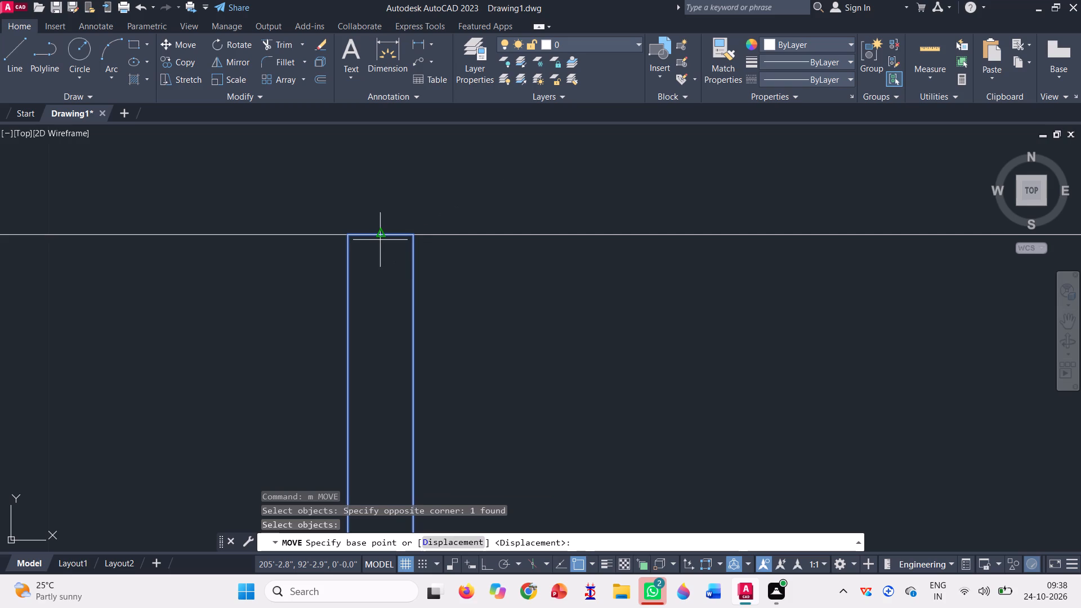
{"action": "left_click", "coordinate": [378, 235]}
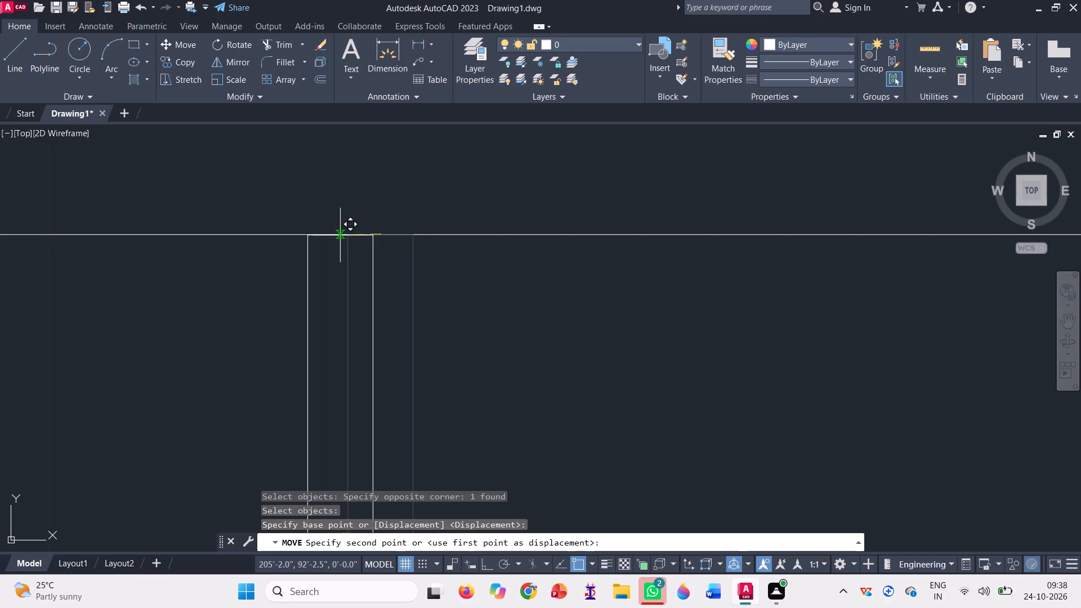
{"action": "left_click", "coordinate": [349, 235]}
Copy the window's central mullion from its midpoint to the empty area outside the building's left column.
{"action": "scroll", "coordinate": [407, 216], "scroll_direction": "down", "scroll_amount": 8}
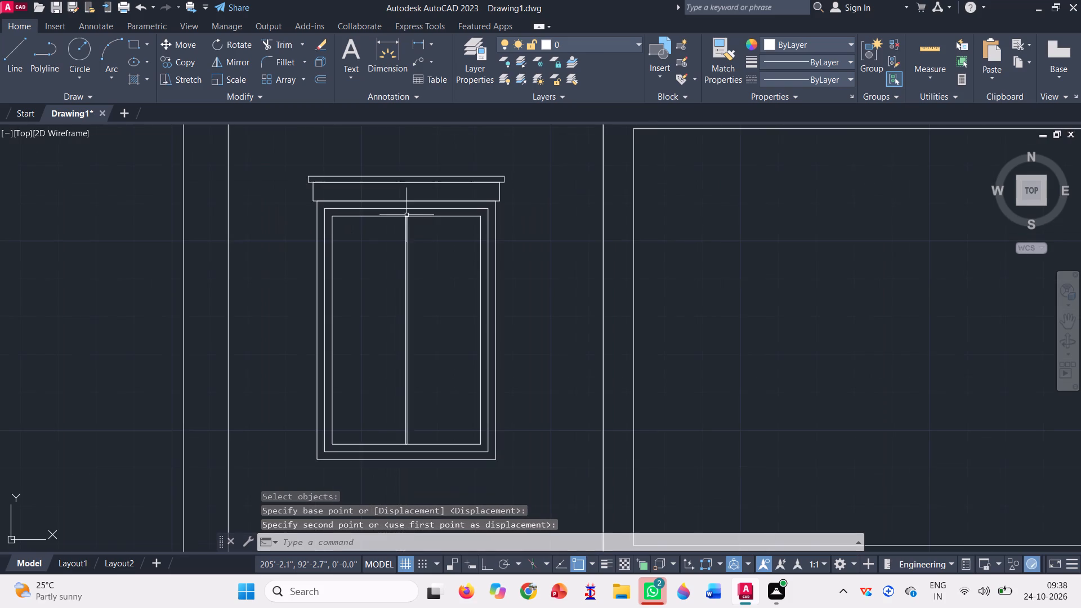
{"action": "left_click", "coordinate": [423, 311]}
{"action": "left_click", "coordinate": [394, 277]}
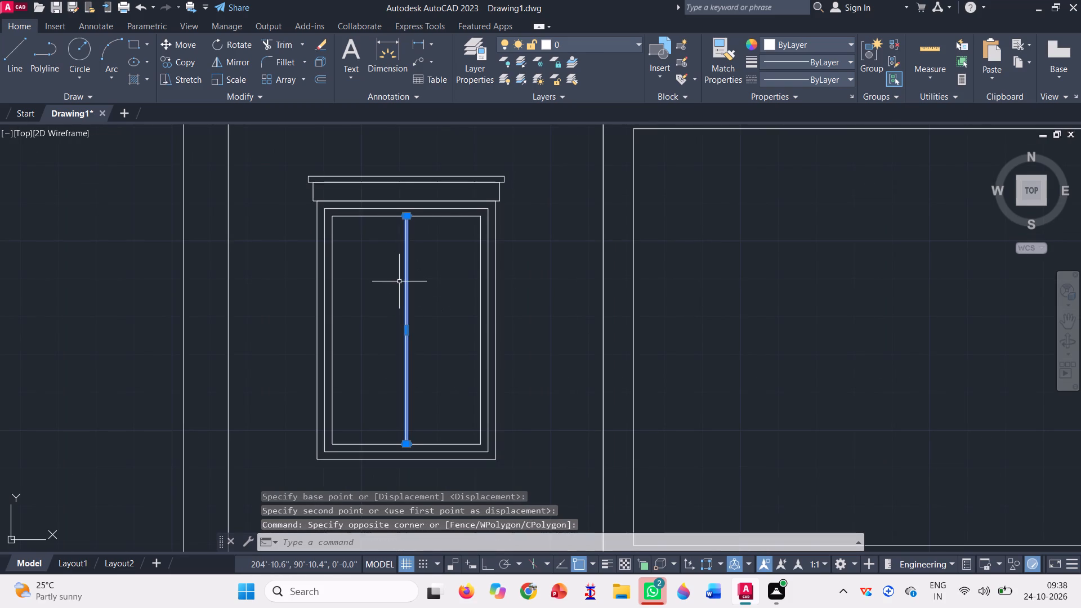
{"action": "type", "text": "co"}
{"action": "key", "text": "space"}
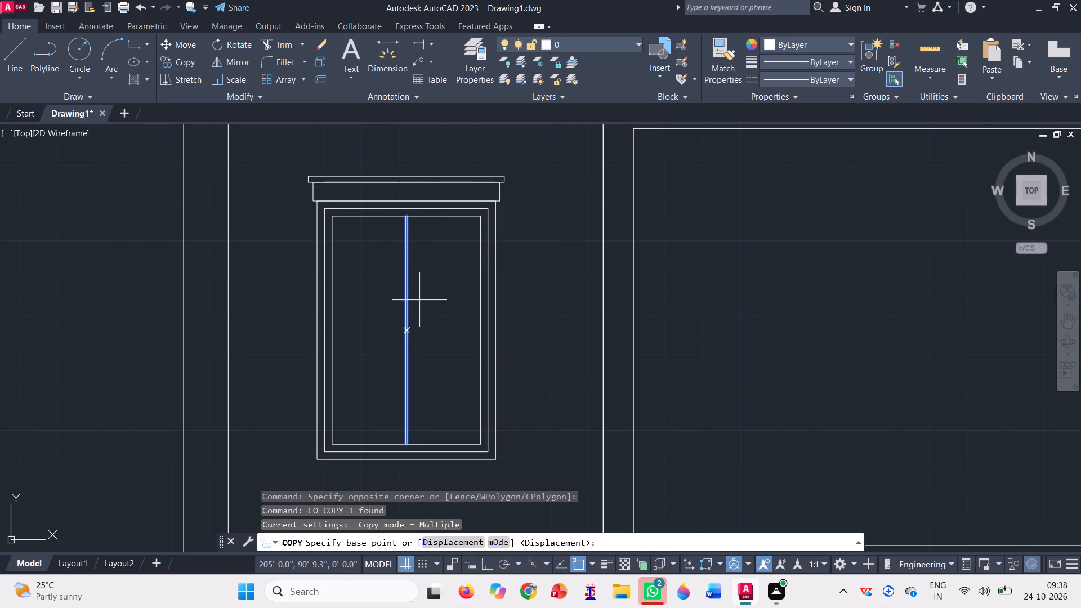
{"action": "left_click", "coordinate": [407, 329]}
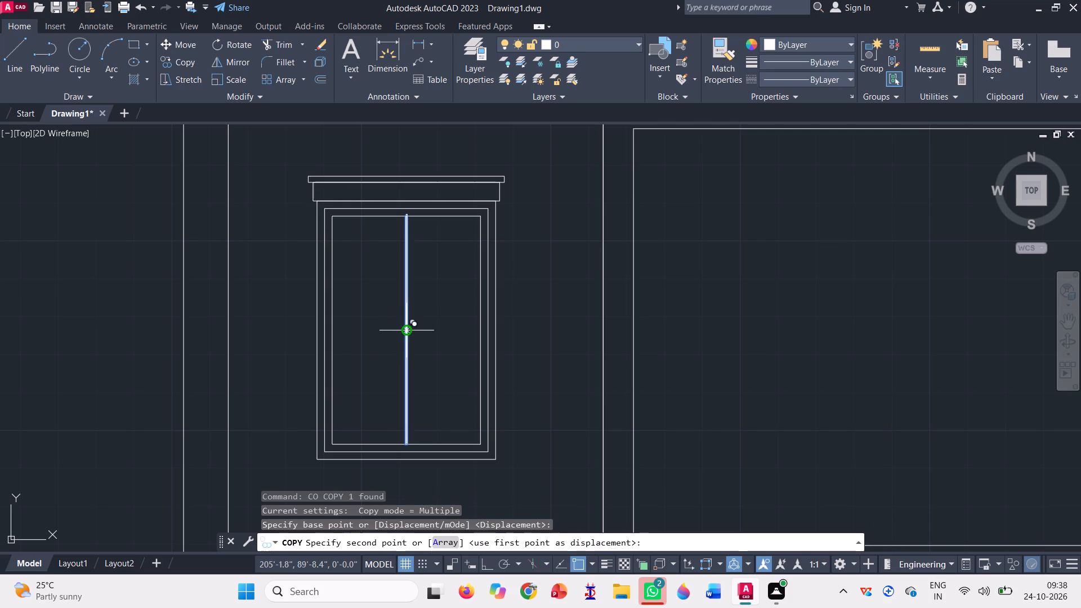
{"action": "scroll", "coordinate": [564, 296], "scroll_direction": "down", "scroll_amount": 2}
{"action": "left_click", "coordinate": [323, 299]}
{"action": "key", "text": "Escape"}
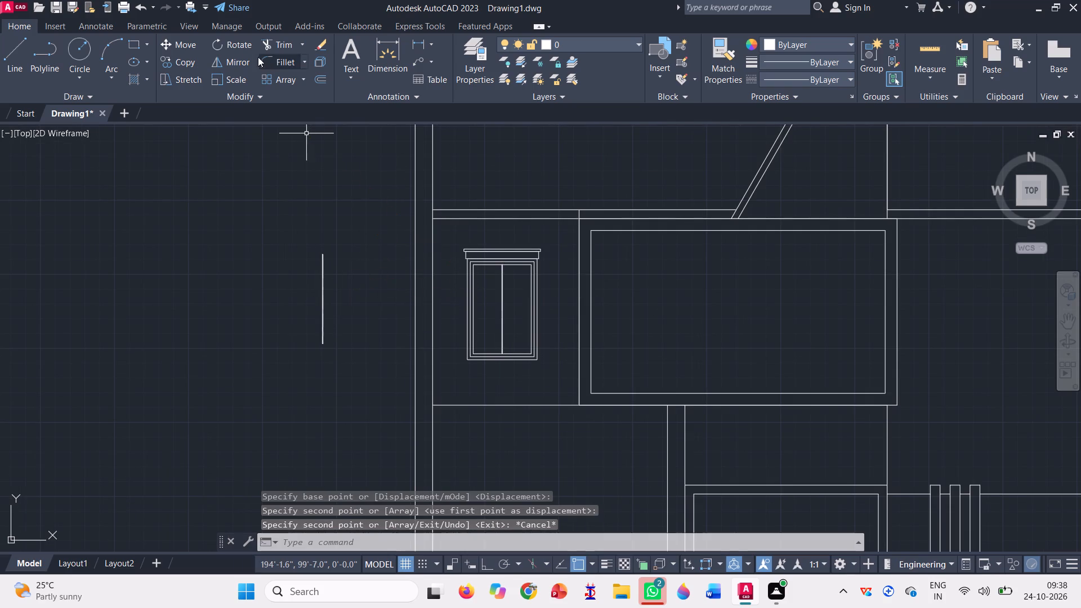
With Ortho on, rotate the copied mullion 90° clockwise about its upper end so it lies horizontally.
{"action": "left_click", "coordinate": [234, 44]}
{"action": "left_click", "coordinate": [321, 283]}
{"action": "key", "text": "space"}
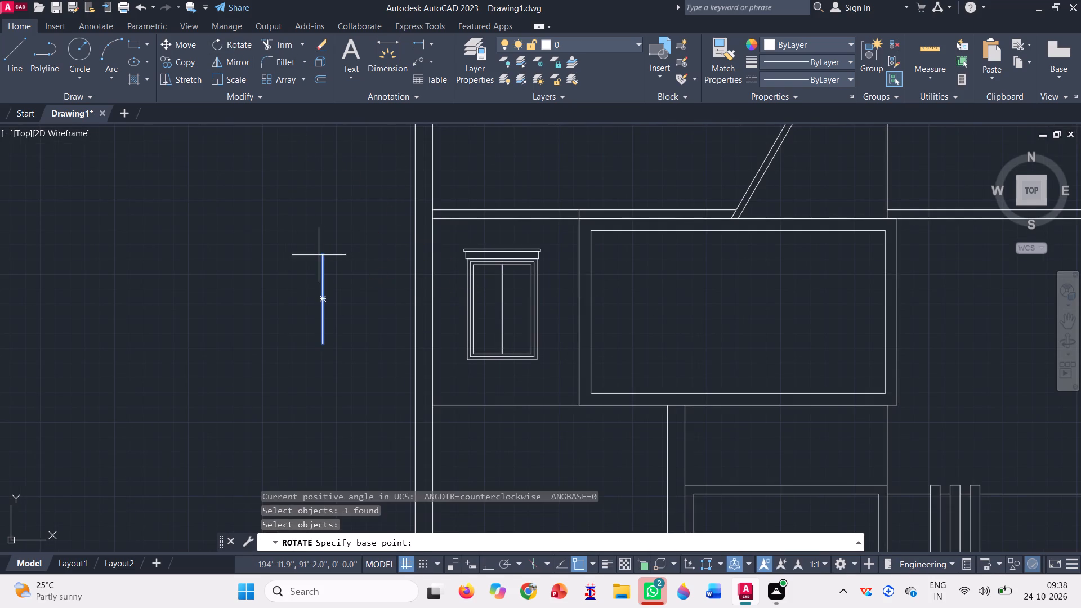
{"action": "left_click", "coordinate": [318, 252]}
{"action": "key", "text": "F8"}
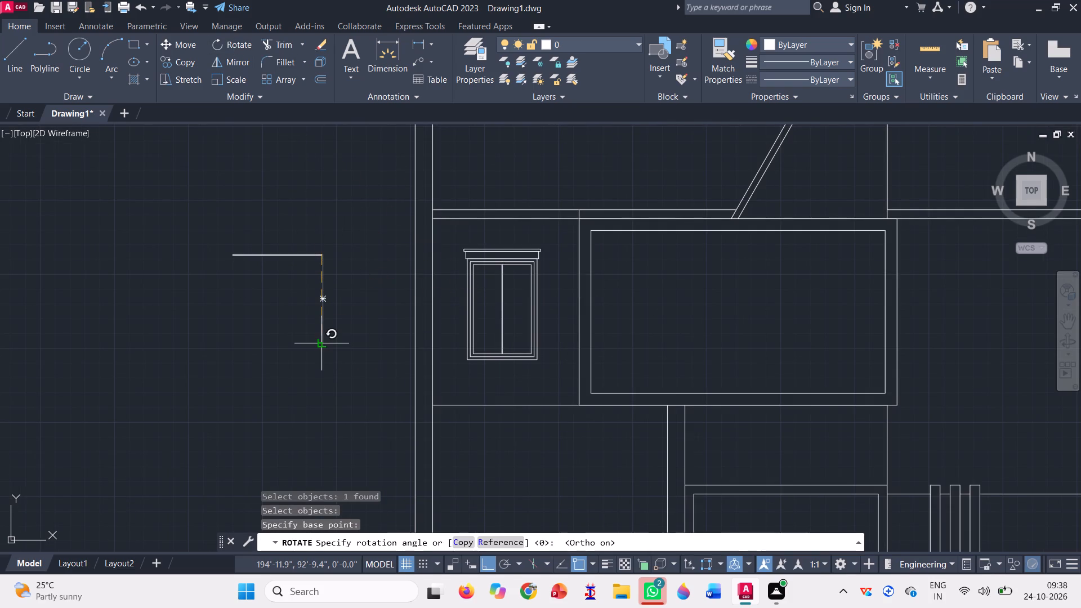
{"action": "left_click", "coordinate": [321, 338]}
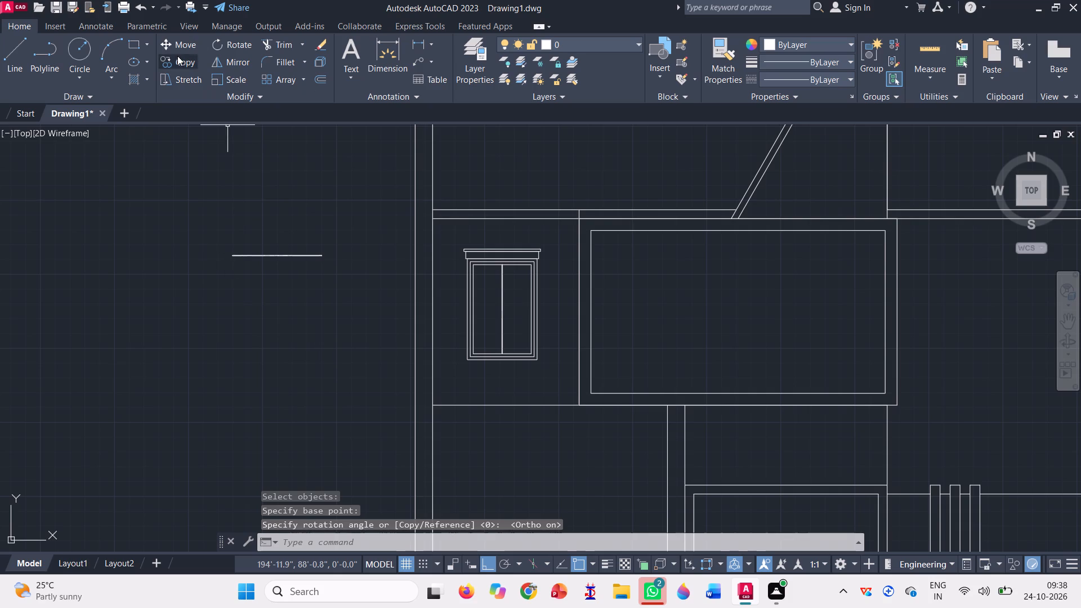
Move the horizontal bar from its midpoint to the midpoint of the window's central mullion, with Ortho off.
{"action": "left_click", "coordinate": [183, 48]}
{"action": "left_click", "coordinate": [334, 281]}
{"action": "left_click", "coordinate": [275, 216]}
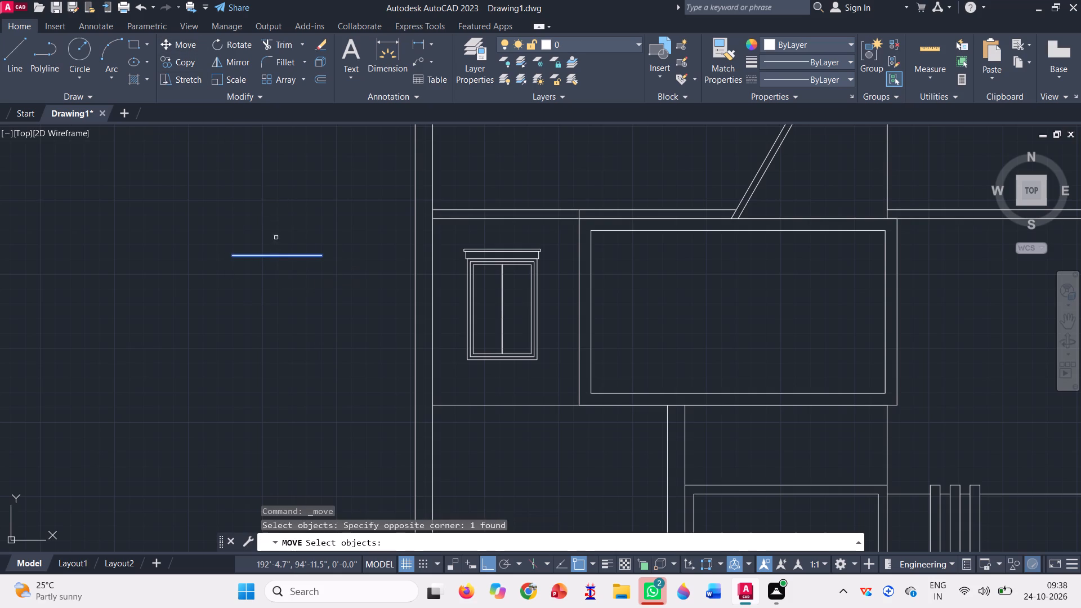
{"action": "key", "text": "space"}
{"action": "scroll", "coordinate": [274, 257], "scroll_direction": "up", "scroll_amount": 6}
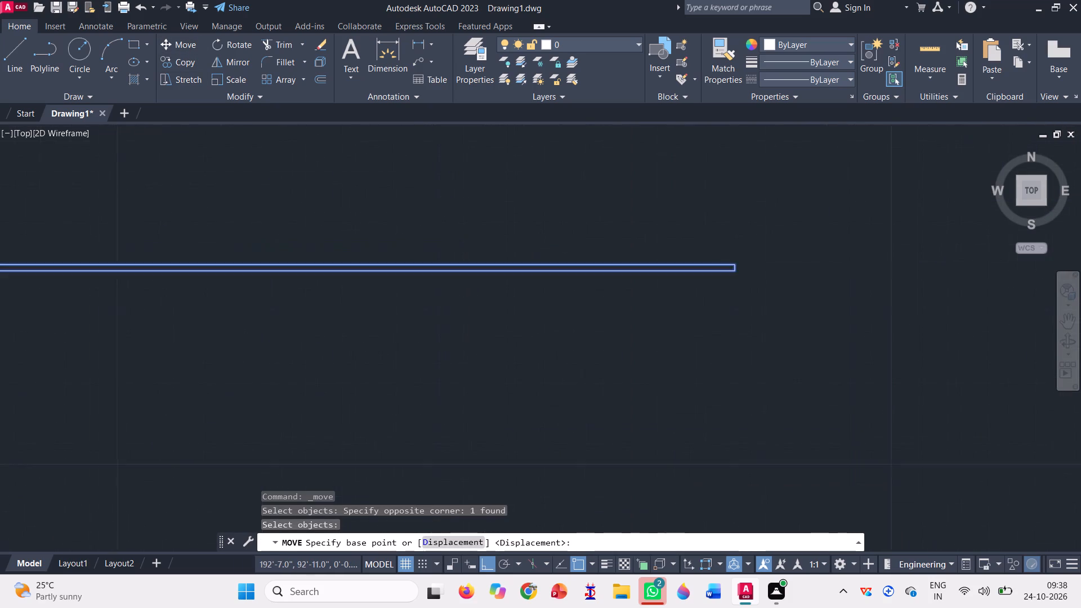
{"action": "scroll", "coordinate": [256, 289], "scroll_direction": "up", "scroll_amount": 4}
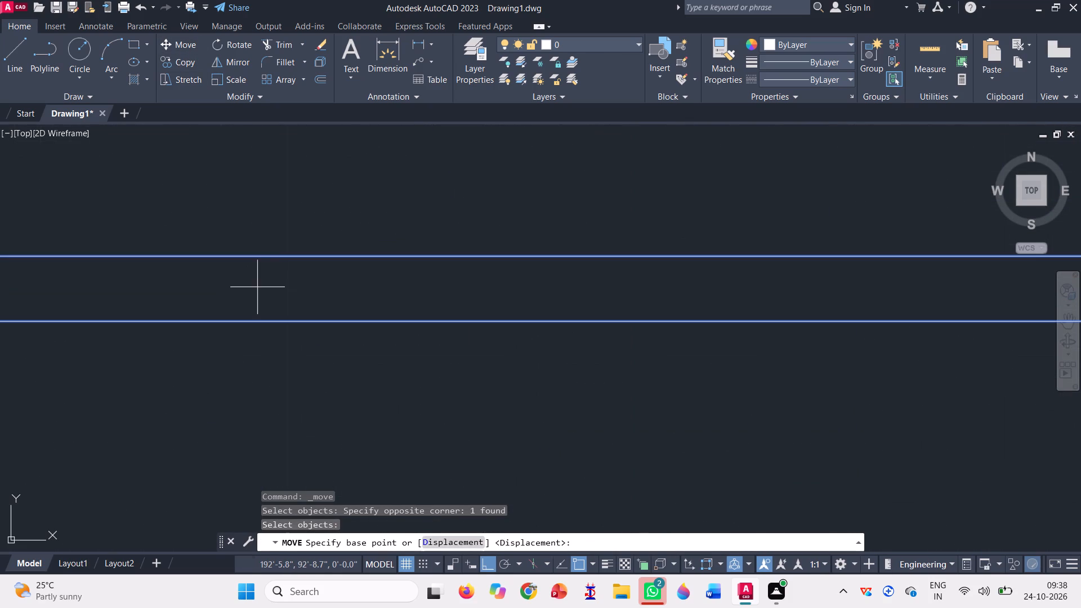
{"action": "scroll", "coordinate": [242, 289], "scroll_direction": "down", "scroll_amount": 2}
{"action": "left_click", "coordinate": [245, 293]}
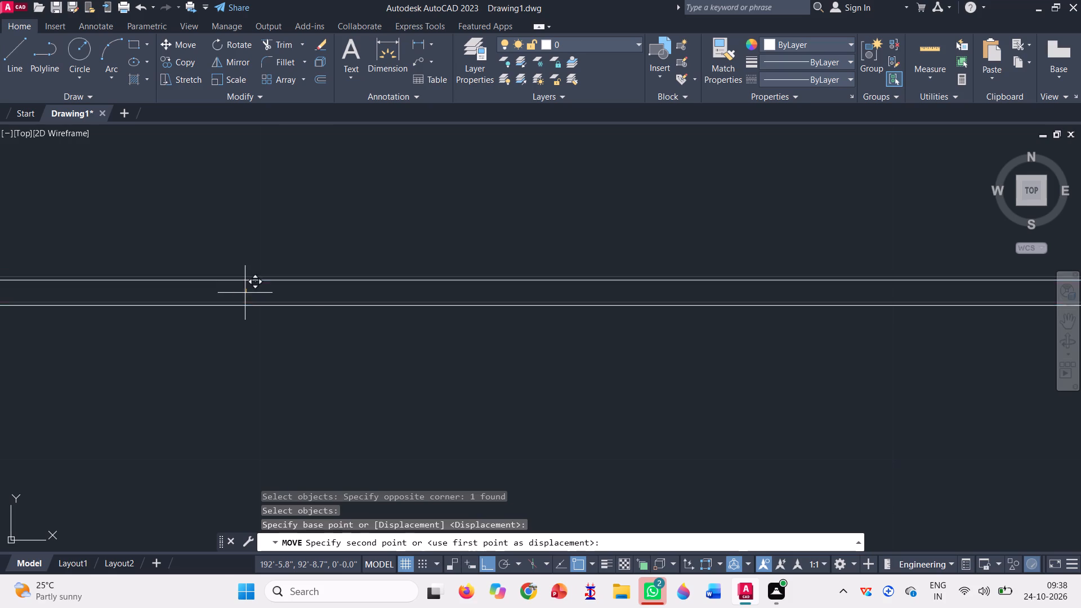
{"action": "scroll", "coordinate": [267, 293], "scroll_direction": "down", "scroll_amount": 6}
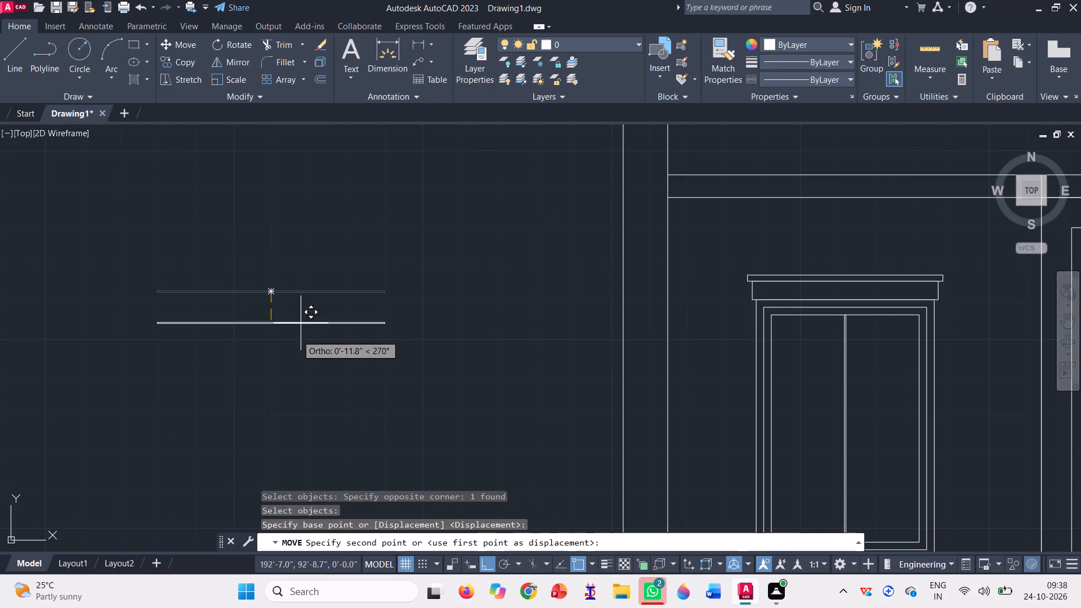
{"action": "scroll", "coordinate": [341, 285], "scroll_direction": "down", "scroll_amount": 2}
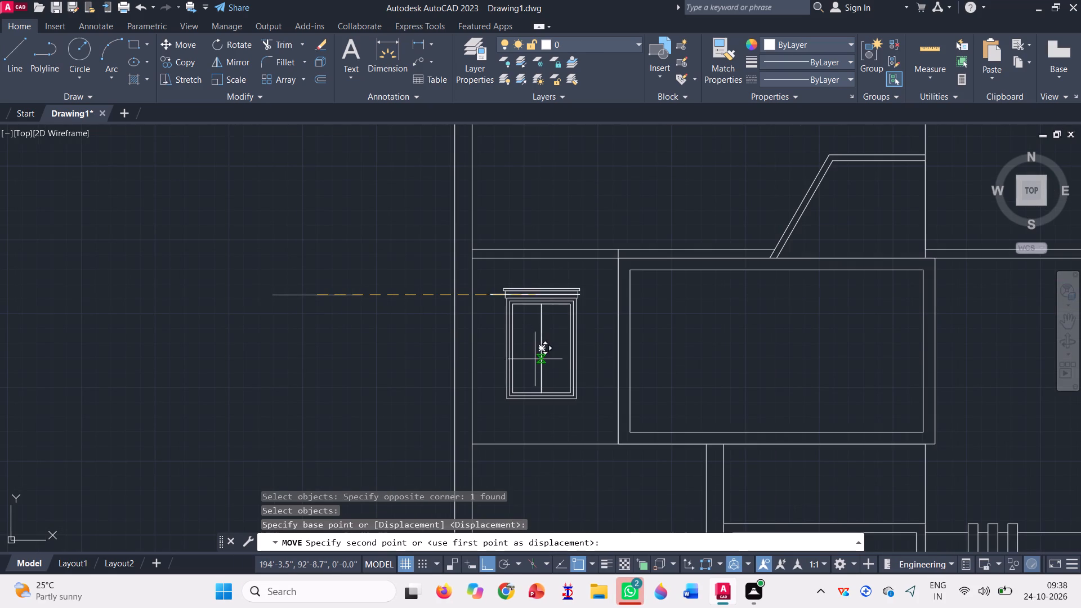
{"action": "key", "text": "F8"}
{"action": "scroll", "coordinate": [550, 353], "scroll_direction": "up", "scroll_amount": 2}
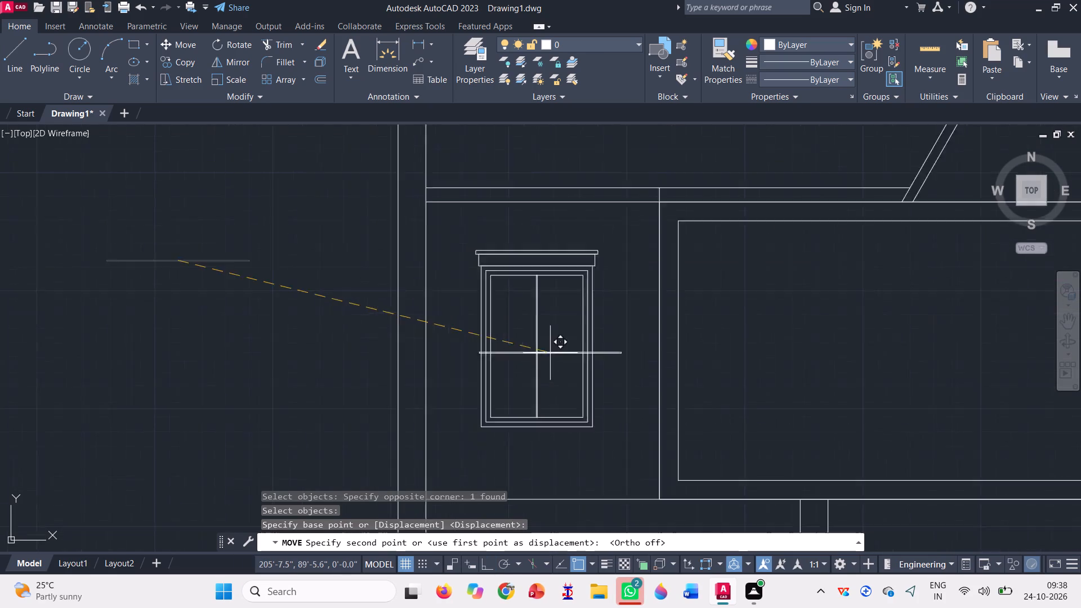
{"action": "scroll", "coordinate": [525, 356], "scroll_direction": "up", "scroll_amount": 6}
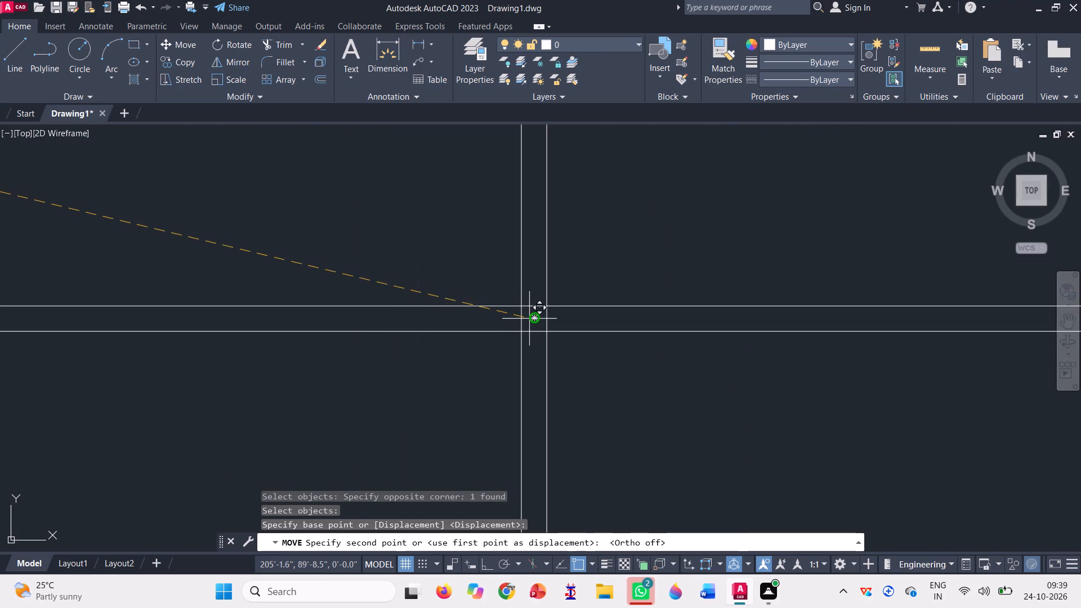
{"action": "left_click", "coordinate": [533, 315]}
Trim the horizontal glazing bar's overhang on the window's left side back to the innermost window outline.
{"action": "scroll", "coordinate": [479, 314], "scroll_direction": "down", "scroll_amount": 6}
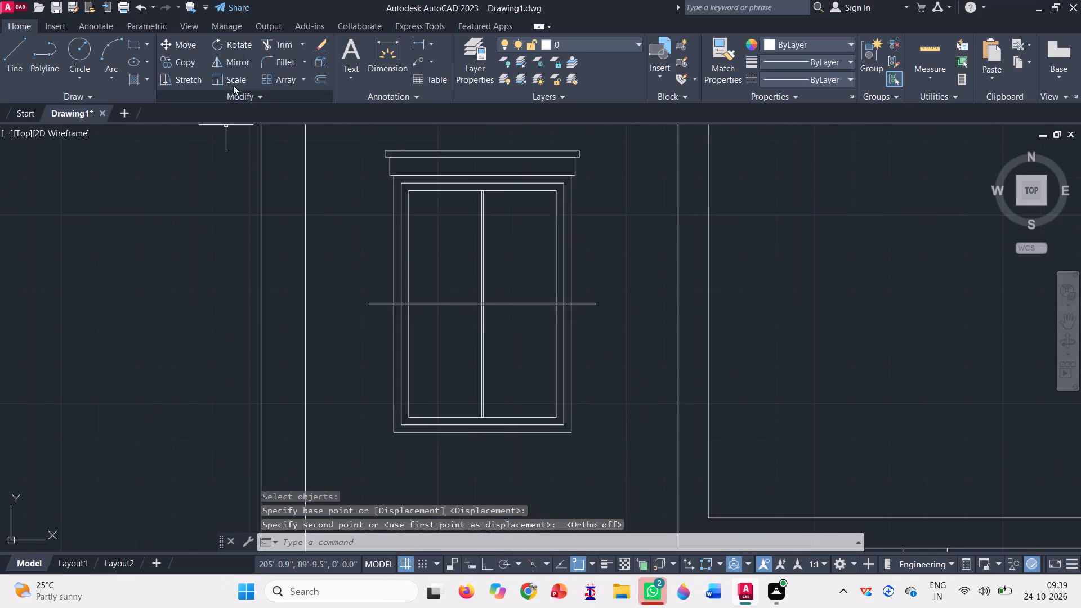
{"action": "left_click", "coordinate": [280, 44]}
{"action": "scroll", "coordinate": [391, 329], "scroll_direction": "up", "scroll_amount": 3}
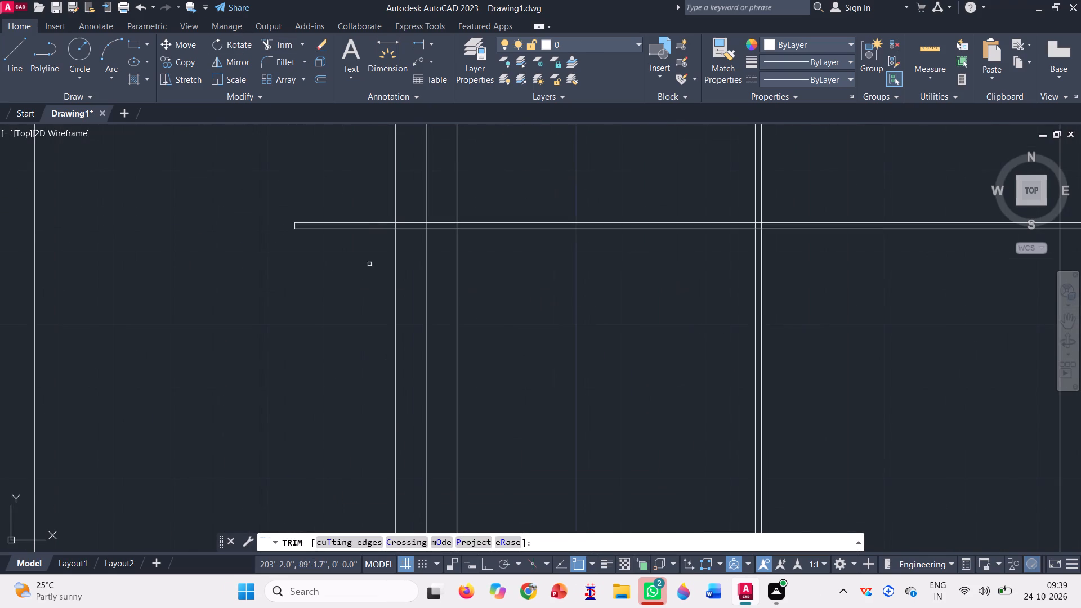
{"action": "left_click", "coordinate": [358, 196]}
{"action": "left_click", "coordinate": [333, 307]}
{"action": "left_click", "coordinate": [287, 230]}
{"action": "left_click", "coordinate": [303, 221]}
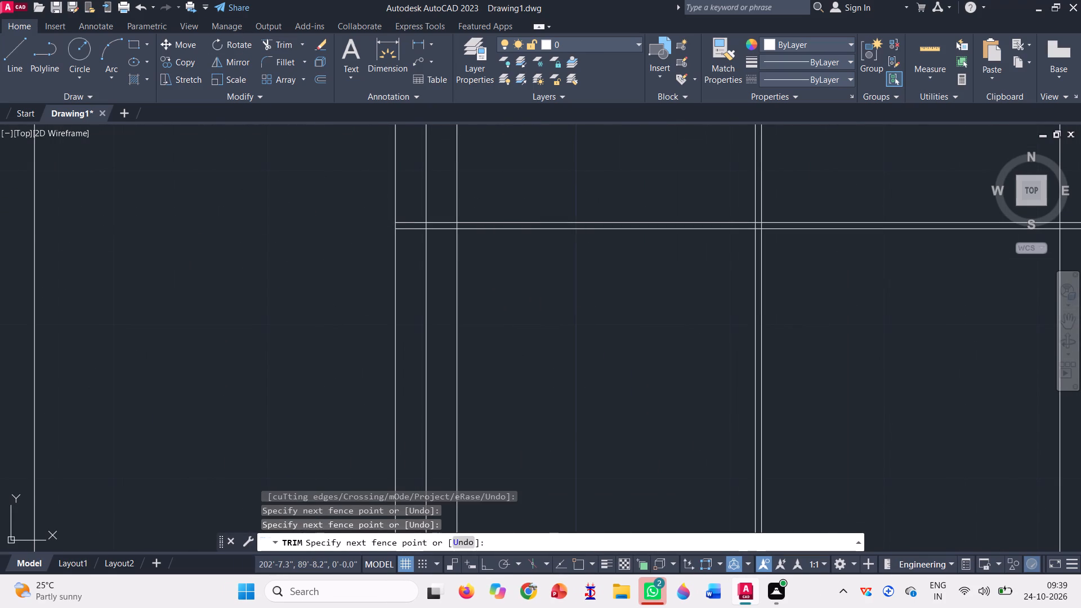
{"action": "scroll", "coordinate": [408, 225], "scroll_direction": "up", "scroll_amount": 2}
{"action": "left_click", "coordinate": [409, 180]}
{"action": "left_click", "coordinate": [417, 303]}
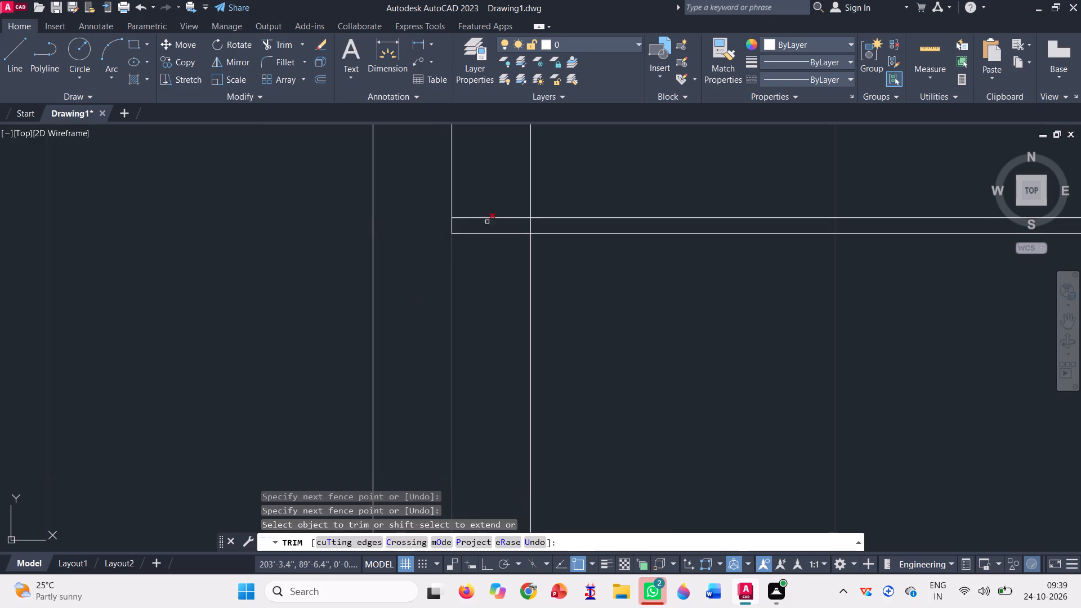
{"action": "left_click", "coordinate": [505, 199]}
{"action": "left_click", "coordinate": [502, 249]}
Trim the horizontal glazing bar's overhang on the window's right side back to the innermost outline, removing the leftover end piece.
{"action": "scroll", "coordinate": [301, 268], "scroll_direction": "down", "scroll_amount": 3}
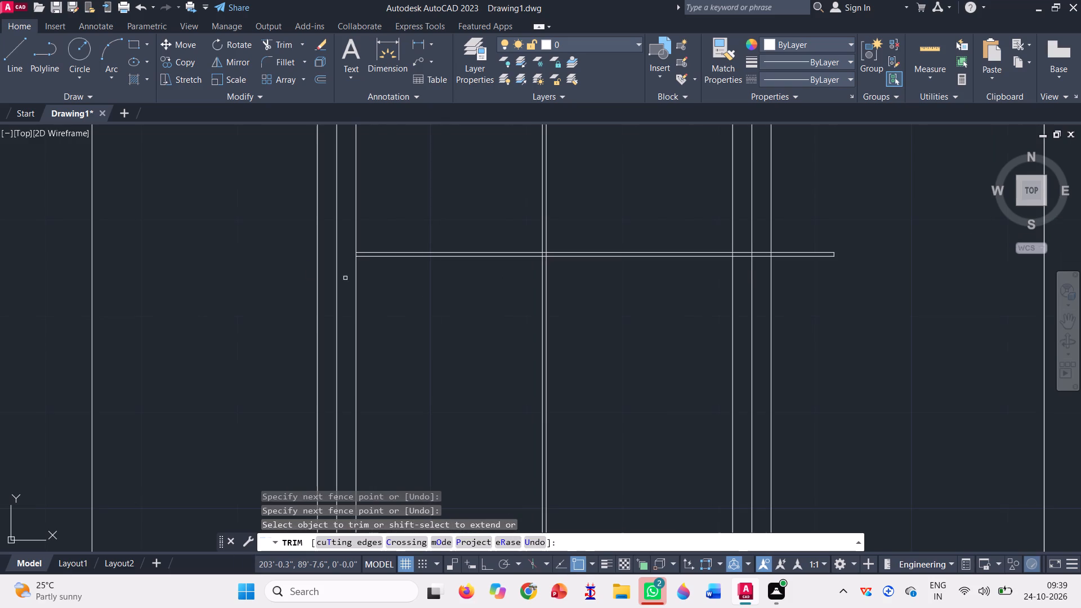
{"action": "scroll", "coordinate": [839, 241], "scroll_direction": "up", "scroll_amount": 2}
{"action": "left_click", "coordinate": [716, 219]}
{"action": "left_click", "coordinate": [711, 414]}
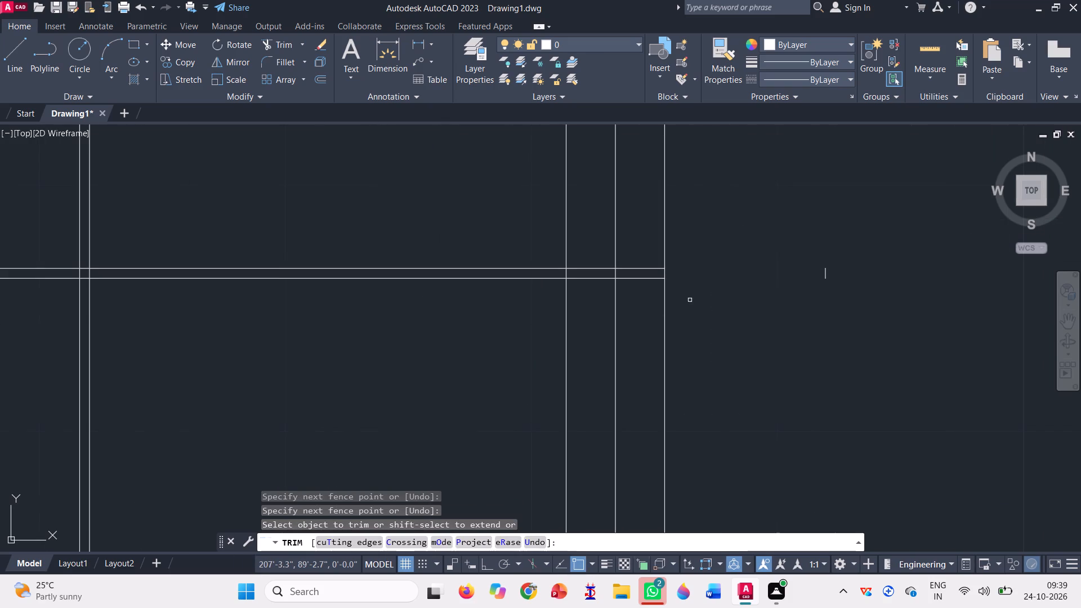
{"action": "left_click", "coordinate": [824, 274]}
{"action": "scroll", "coordinate": [635, 256], "scroll_direction": "up", "scroll_amount": 2}
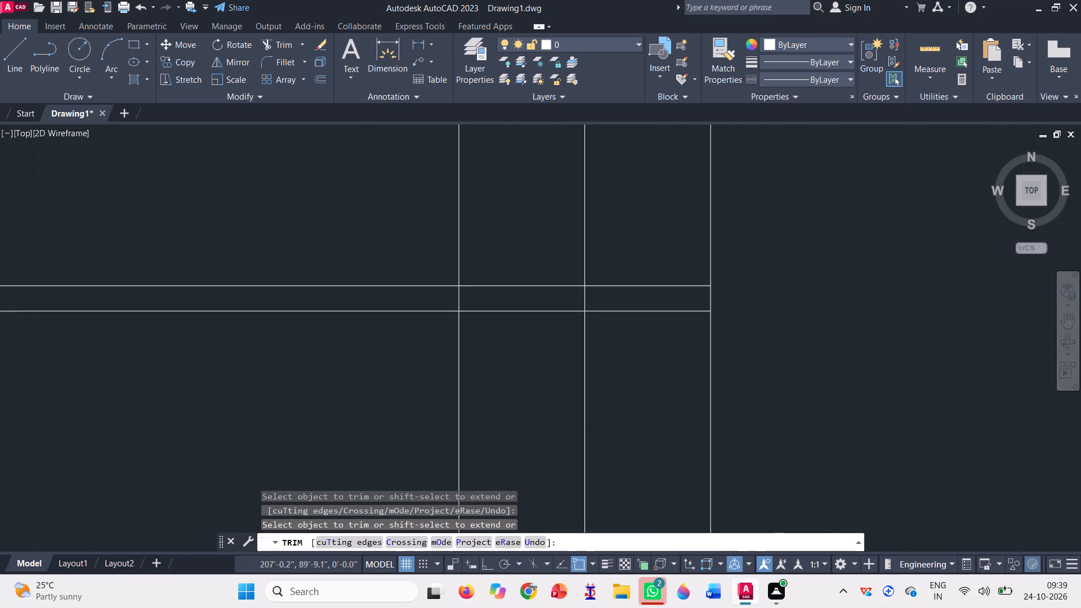
{"action": "left_click", "coordinate": [635, 256]}
{"action": "left_click", "coordinate": [645, 347]}
{"action": "left_click", "coordinate": [496, 259]}
{"action": "left_click", "coordinate": [522, 357]}
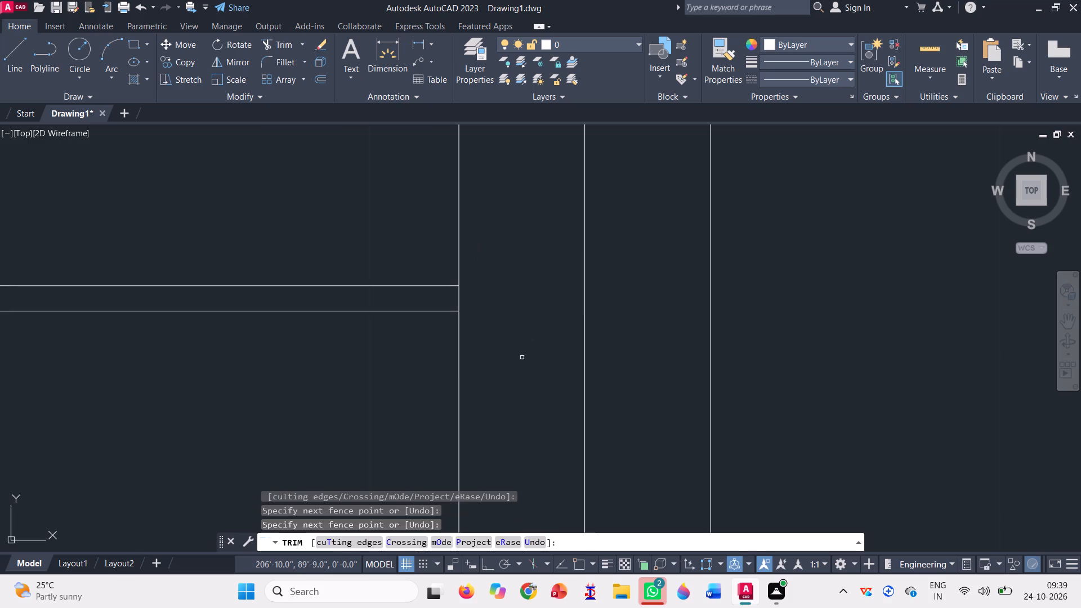
{"action": "scroll", "coordinate": [525, 329], "scroll_direction": "down", "scroll_amount": 7}
{"action": "scroll", "coordinate": [486, 283], "scroll_direction": "down", "scroll_amount": 1}
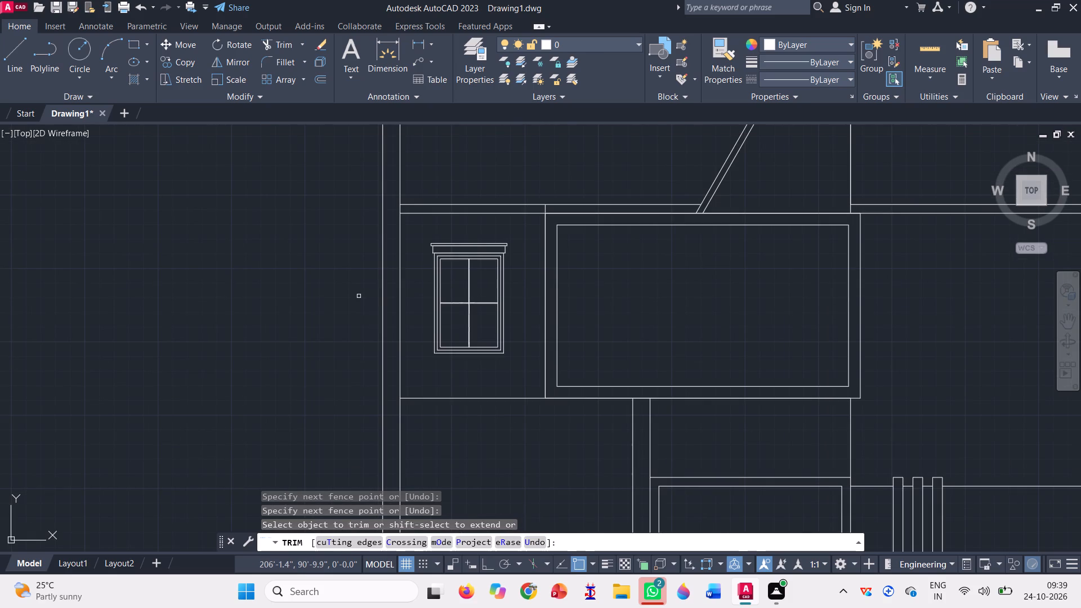
{"action": "key", "text": "Escape"}
Draw a narrow upright rectangle in the left ground-storey bay, from just above the ground line up to the middle storey's underside.
{"action": "scroll", "coordinate": [359, 297], "scroll_direction": "down", "scroll_amount": 1}
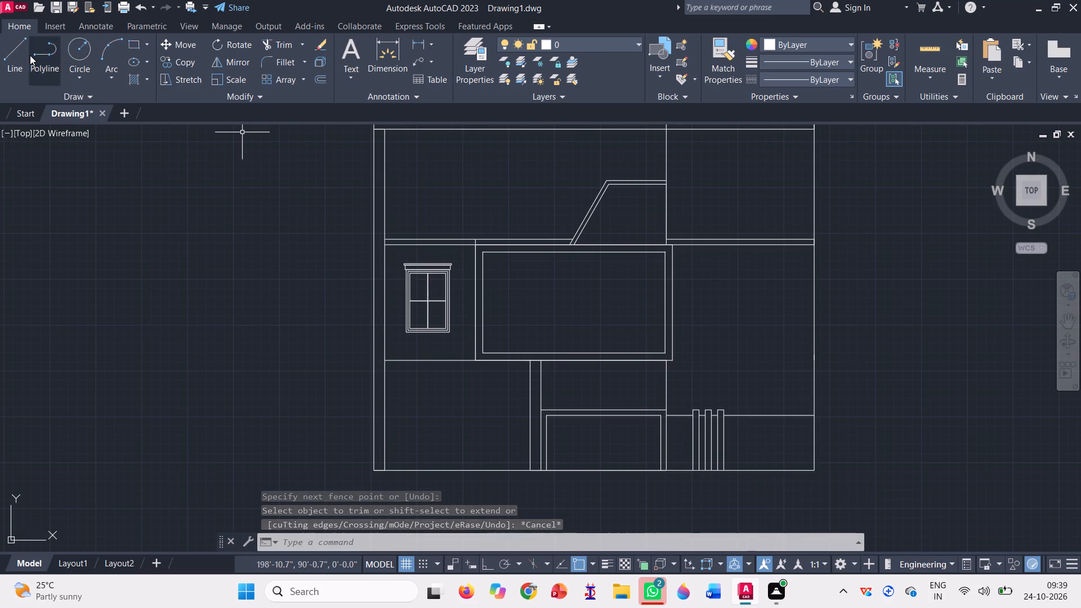
{"action": "left_click", "coordinate": [134, 37]}
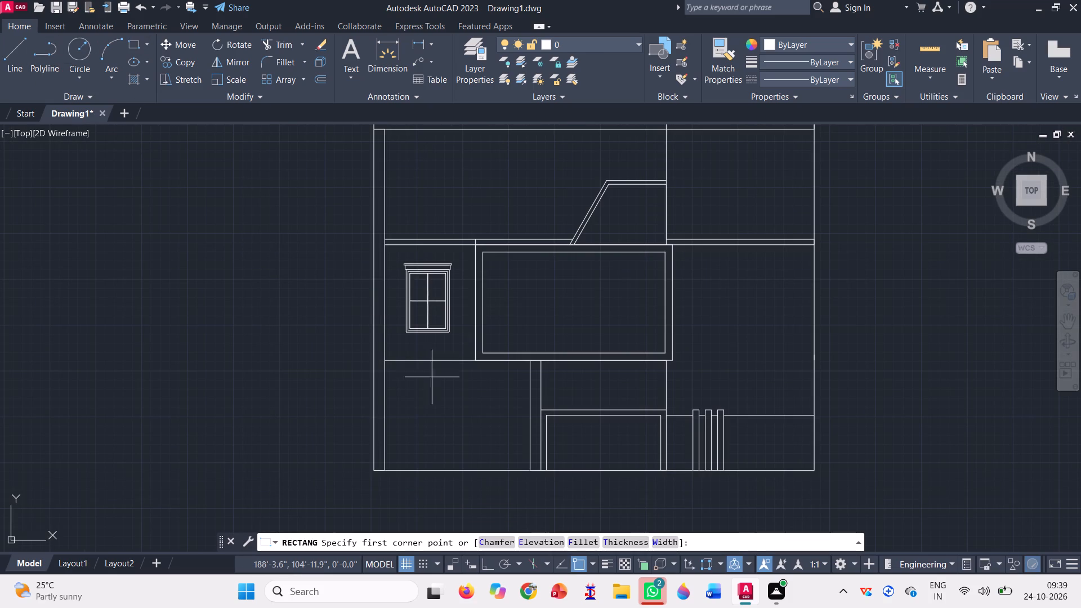
{"action": "scroll", "coordinate": [445, 419], "scroll_direction": "up", "scroll_amount": 1}
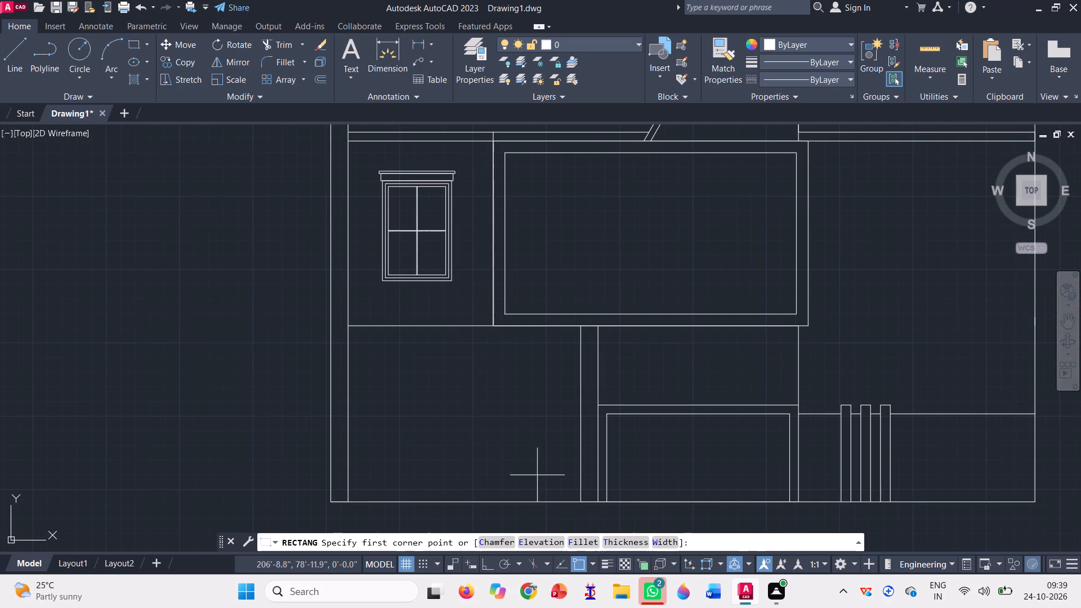
{"action": "left_click", "coordinate": [547, 491]}
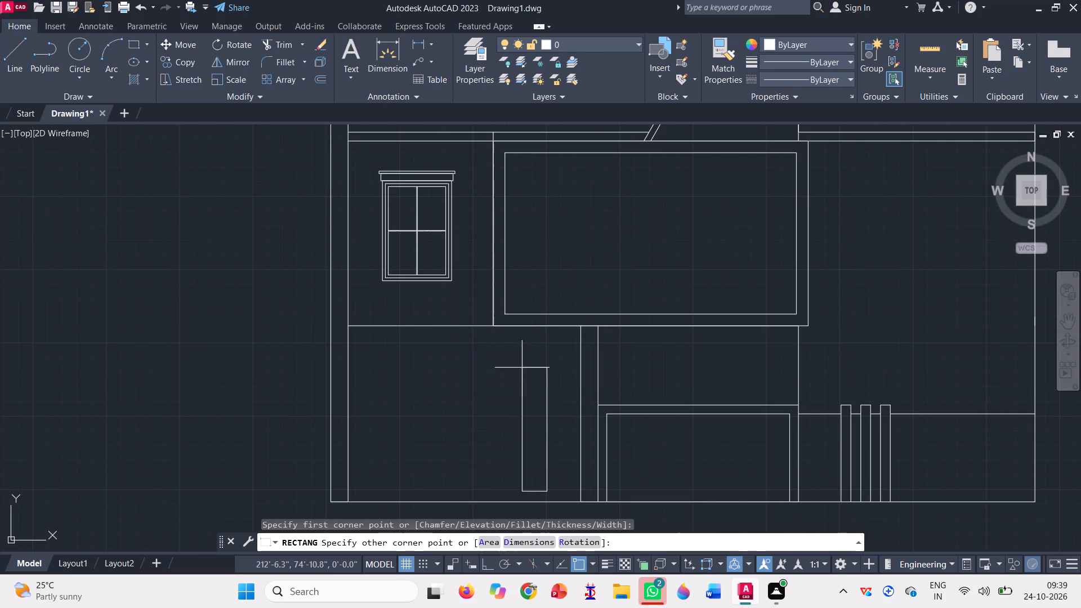
{"action": "left_click", "coordinate": [529, 327]}
Draw a wide rectangle from the base of the ground-storey column's left edge to the inner edge of the building's left column.
{"action": "scroll", "coordinate": [524, 351], "scroll_direction": "down", "scroll_amount": 1}
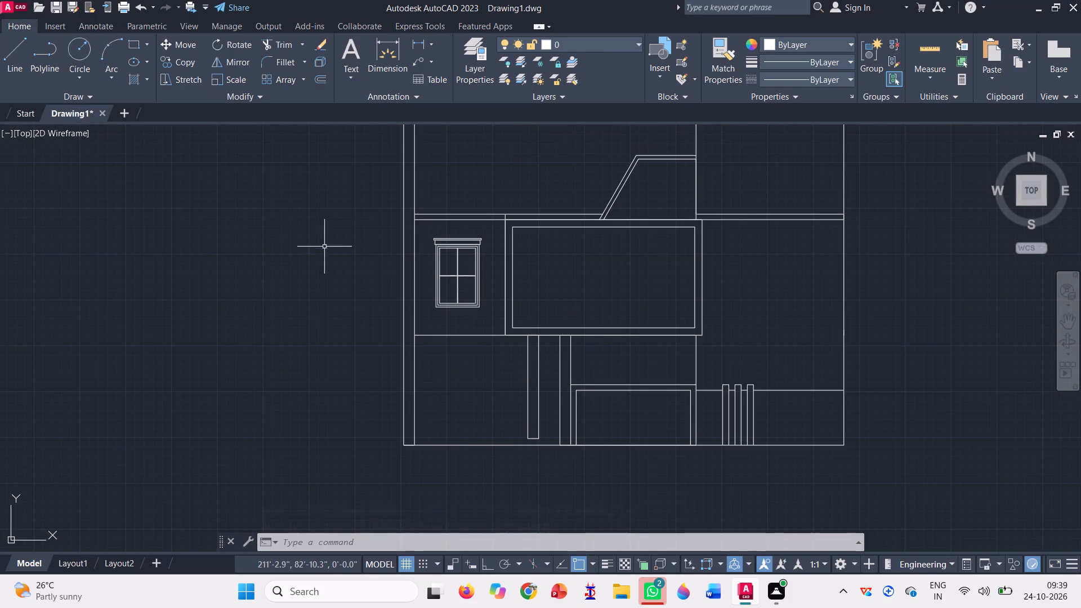
{"action": "left_click", "coordinate": [132, 44]}
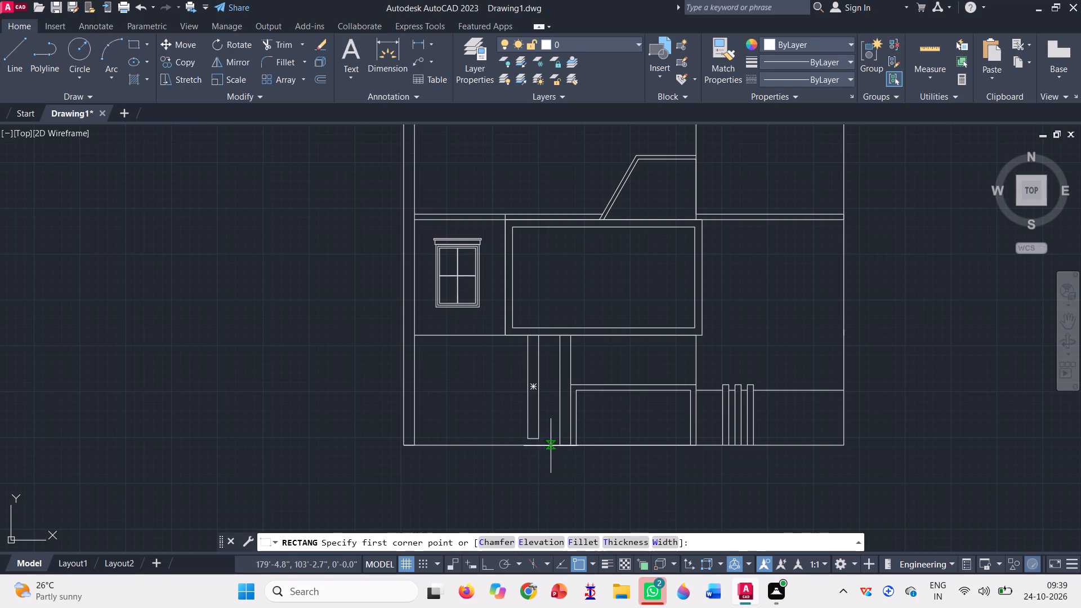
{"action": "scroll", "coordinate": [560, 450], "scroll_direction": "up", "scroll_amount": 1}
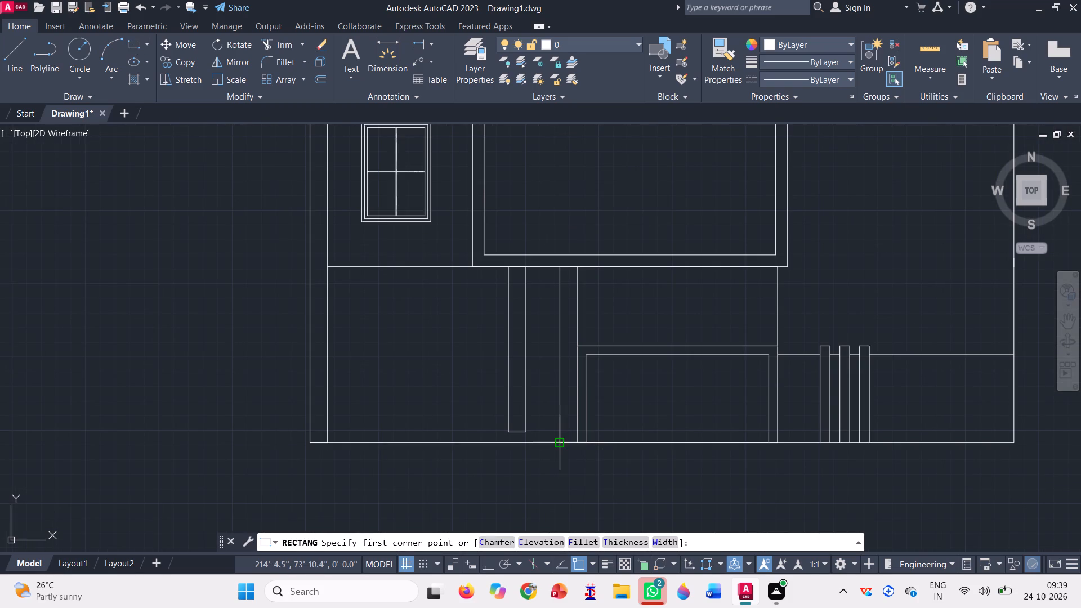
{"action": "left_click", "coordinate": [557, 446]}
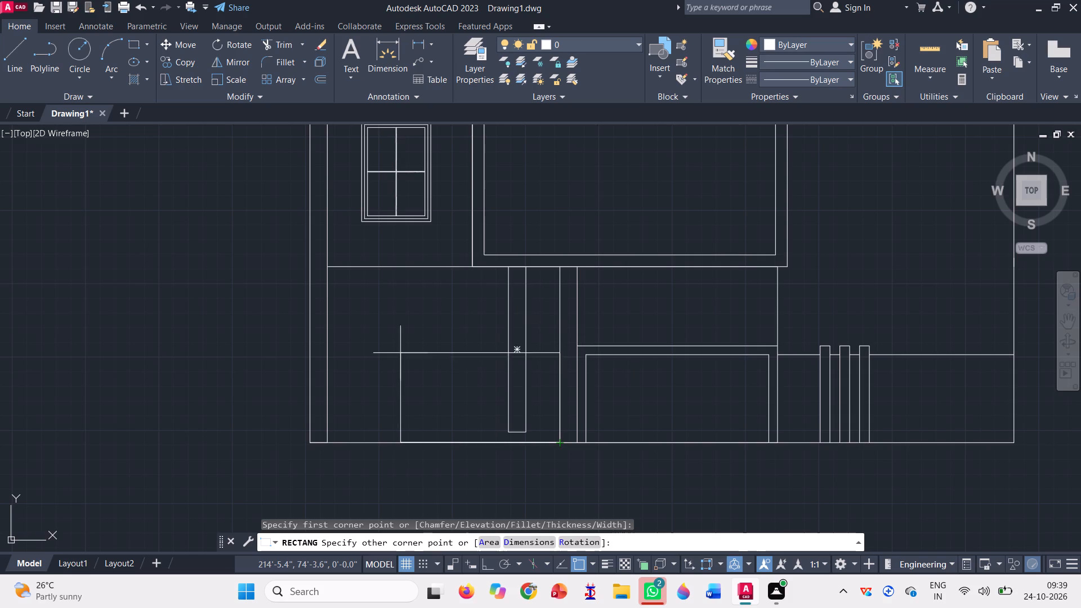
{"action": "left_click", "coordinate": [328, 342]}
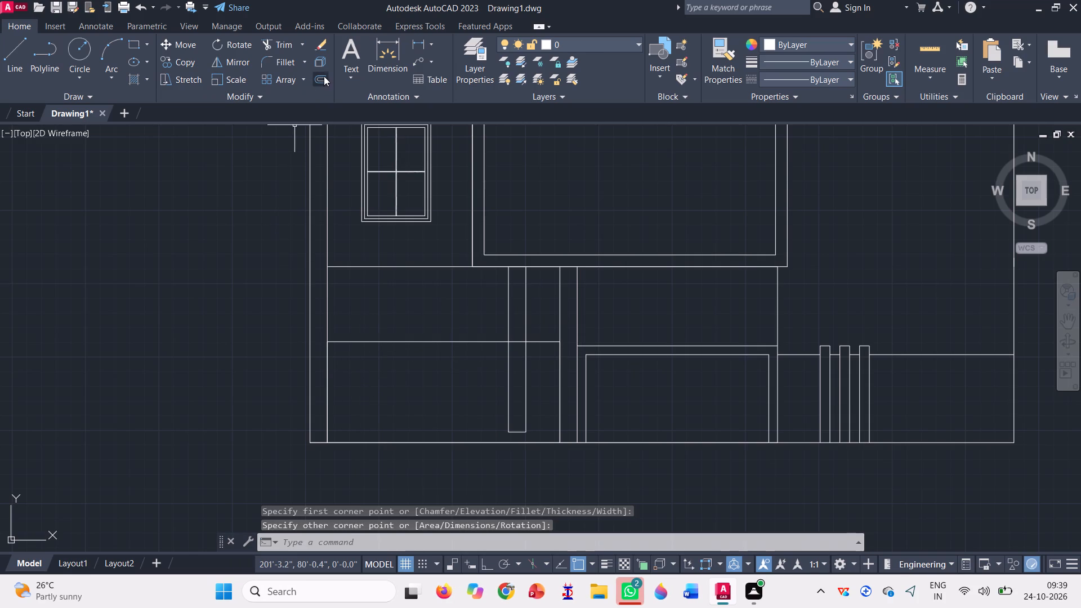
Offset the wide ground-storey rectangle inward by 2", and offset the resulting outline inward again by 2".
{"action": "left_click", "coordinate": [324, 76]}
{"action": "key", "text": "space"}
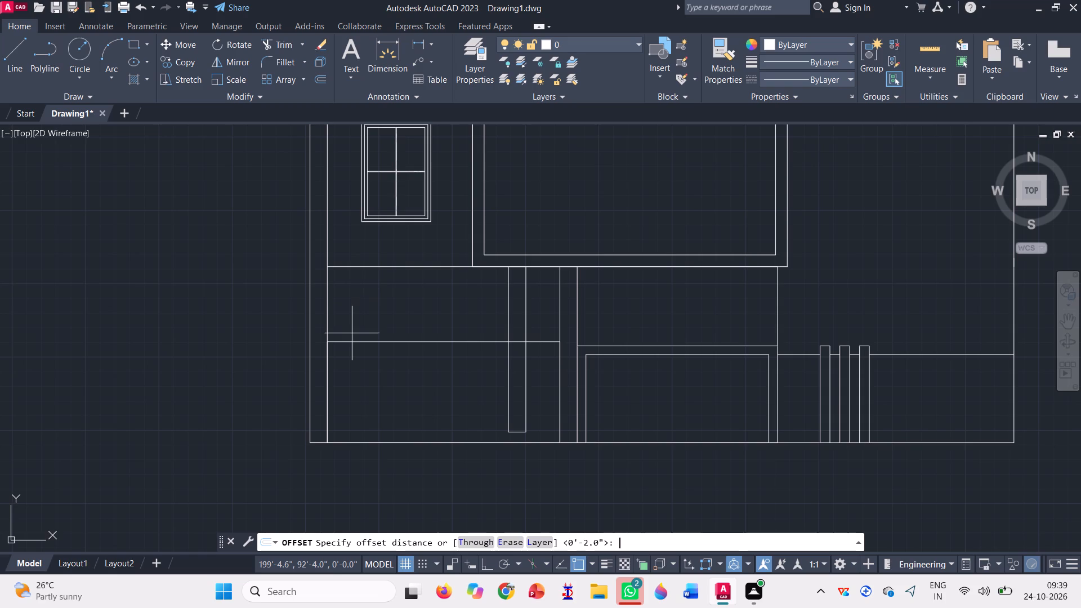
{"action": "left_click", "coordinate": [356, 343]}
{"action": "left_click", "coordinate": [367, 360]}
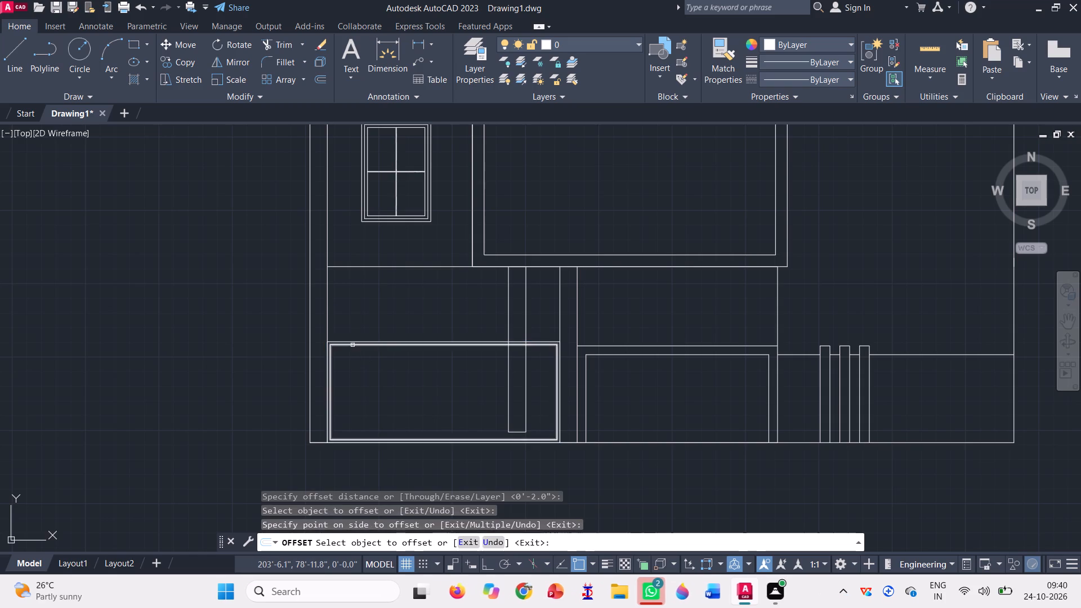
{"action": "left_click", "coordinate": [350, 346]}
{"action": "left_click", "coordinate": [364, 363]}
{"action": "key", "text": "space"}
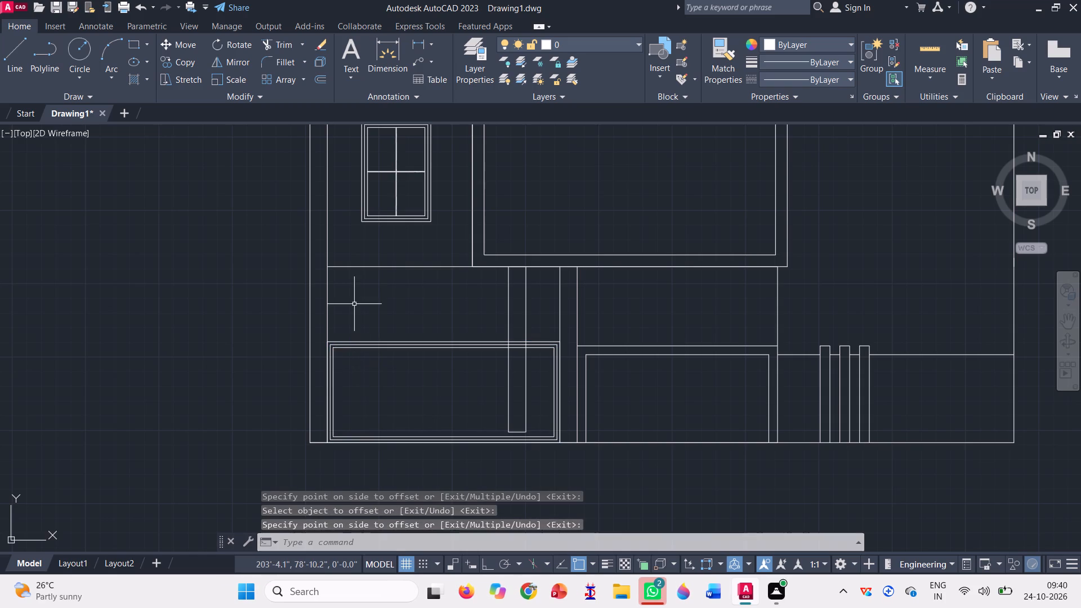
Delete the middle one of the three nested outlines in the left ground-storey bay.
{"action": "scroll", "coordinate": [338, 349], "scroll_direction": "up", "scroll_amount": 3}
{"action": "left_click", "coordinate": [318, 334]}
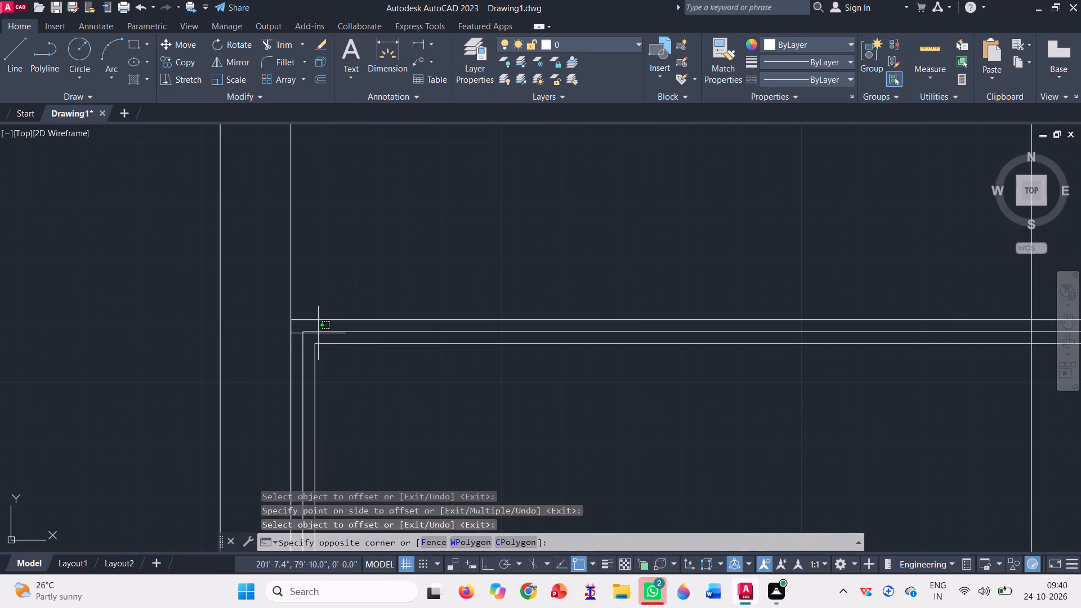
{"action": "left_click", "coordinate": [313, 330]}
{"action": "key", "text": "Delete"}
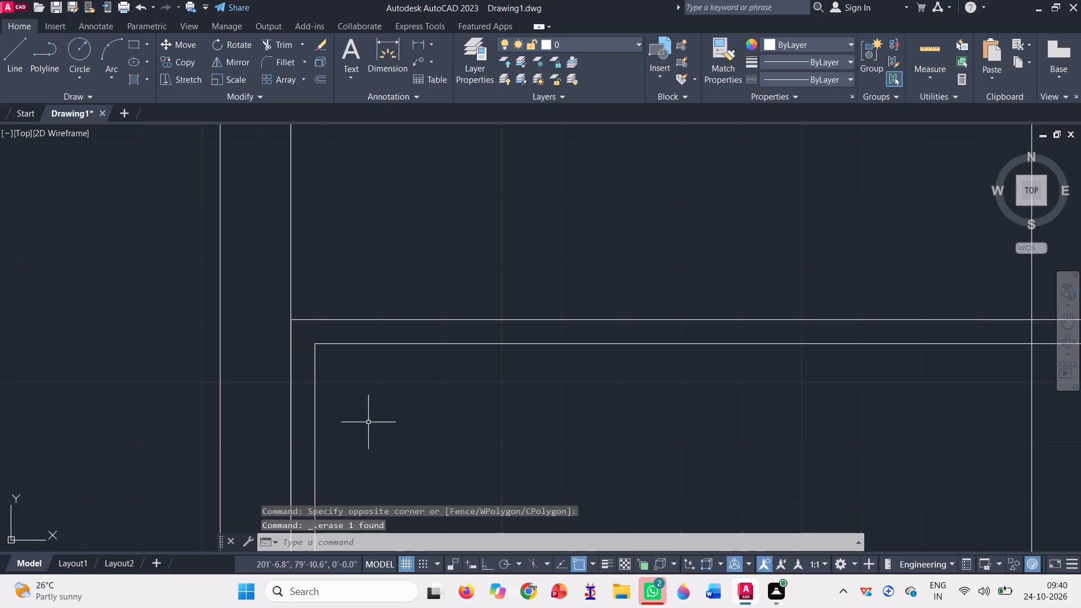
Draw a thin vertical rectangle from the midpoint of the inner outline's top edge down to its bottom edge in the left ground-storey bay.
{"action": "scroll", "coordinate": [330, 279], "scroll_direction": "down", "scroll_amount": 1}
{"action": "scroll", "coordinate": [431, 261], "scroll_direction": "down", "scroll_amount": 2}
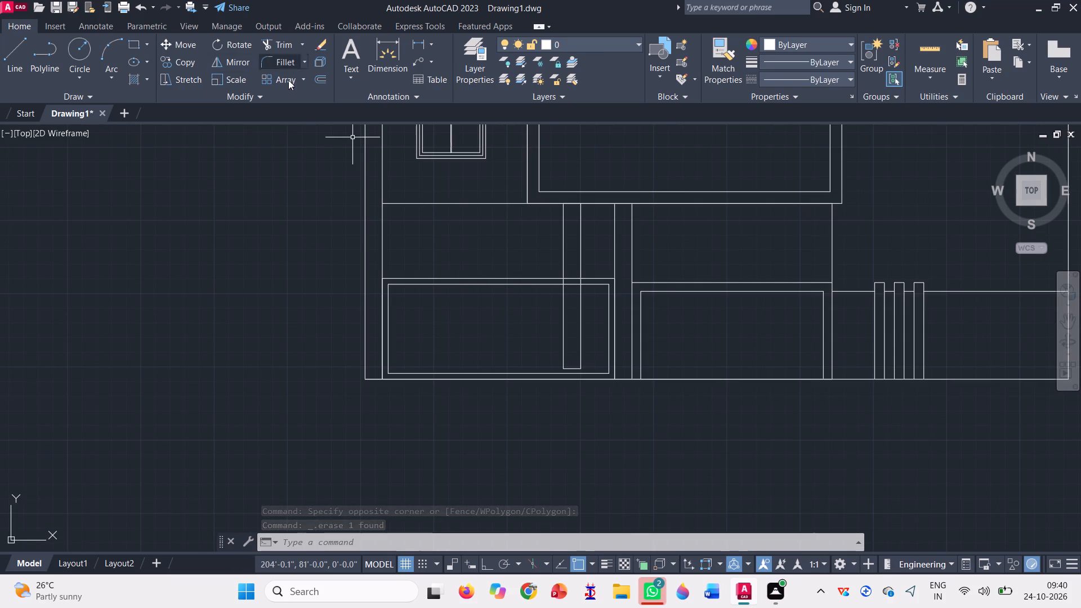
{"action": "left_click", "coordinate": [129, 41]}
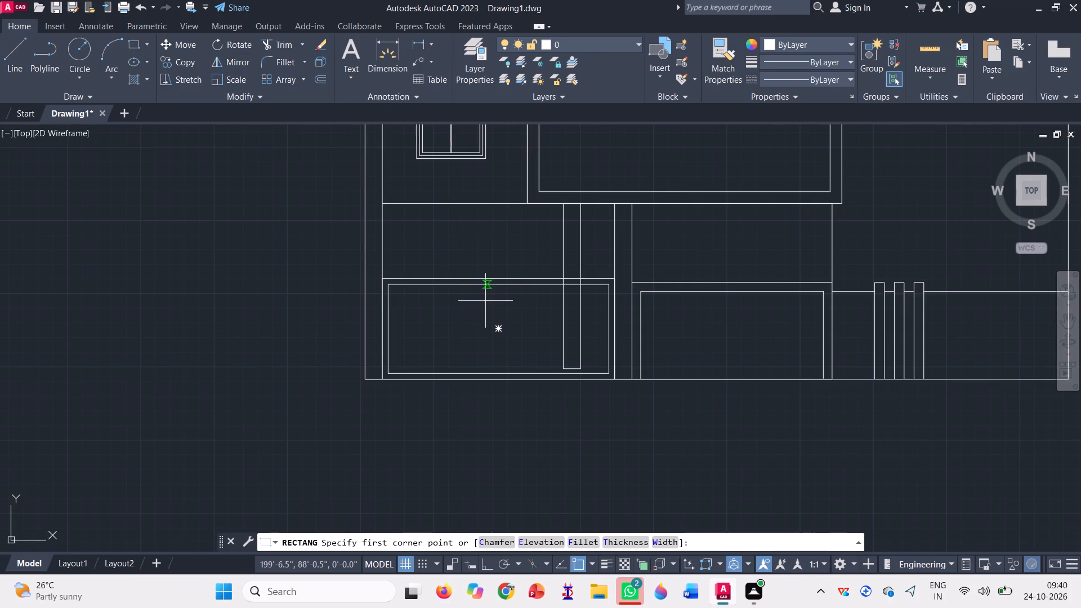
{"action": "scroll", "coordinate": [507, 290], "scroll_direction": "up", "scroll_amount": 2}
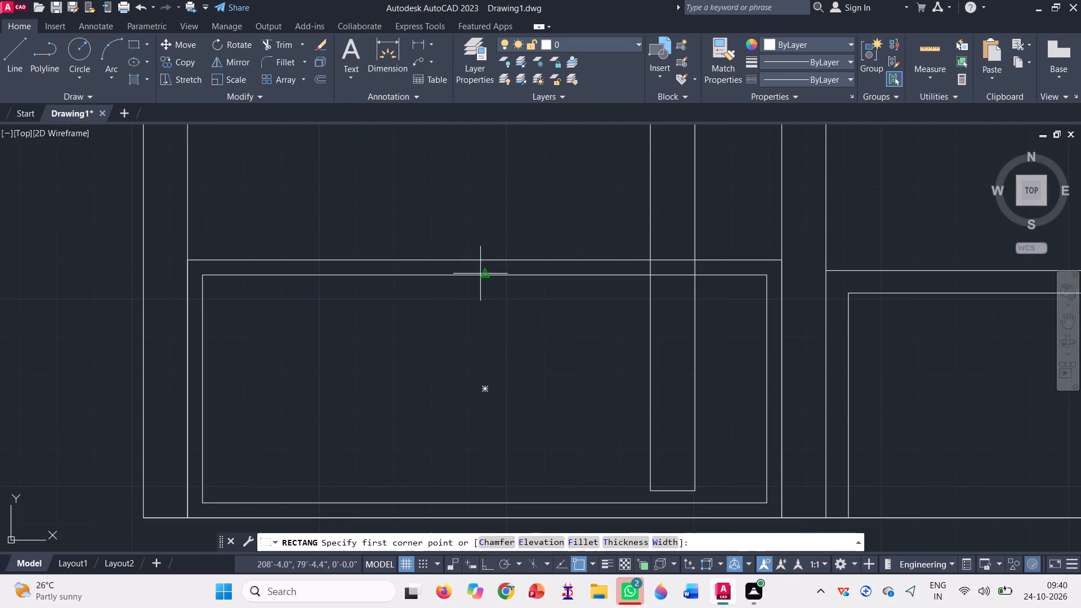
{"action": "left_click", "coordinate": [486, 272]}
{"action": "scroll", "coordinate": [502, 244], "scroll_direction": "down", "scroll_amount": 1}
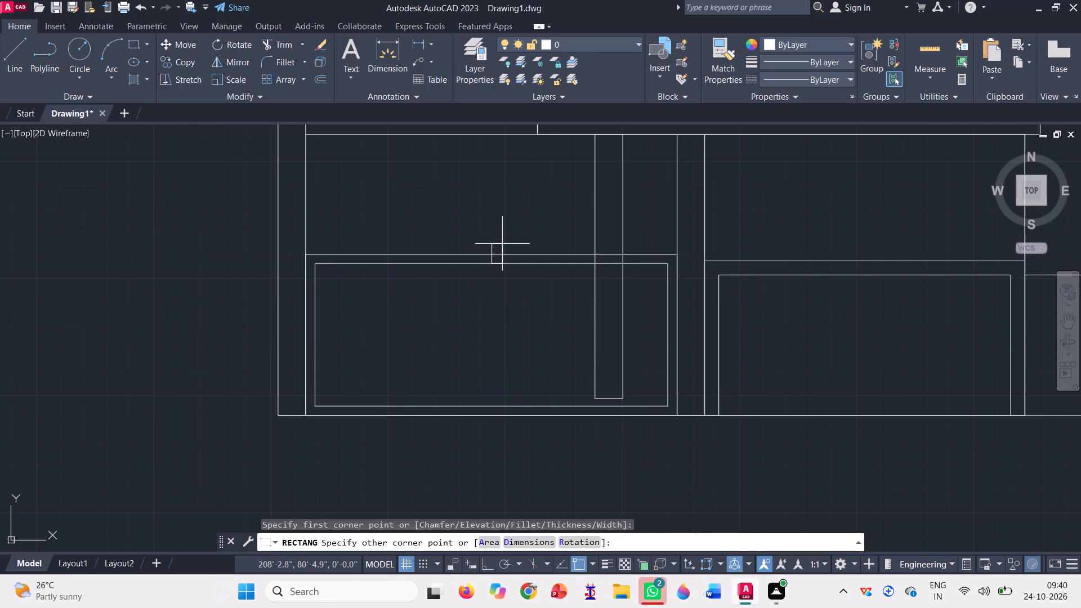
{"action": "scroll", "coordinate": [502, 244], "scroll_direction": "down", "scroll_amount": 1}
{"action": "scroll", "coordinate": [502, 341], "scroll_direction": "up", "scroll_amount": 3}
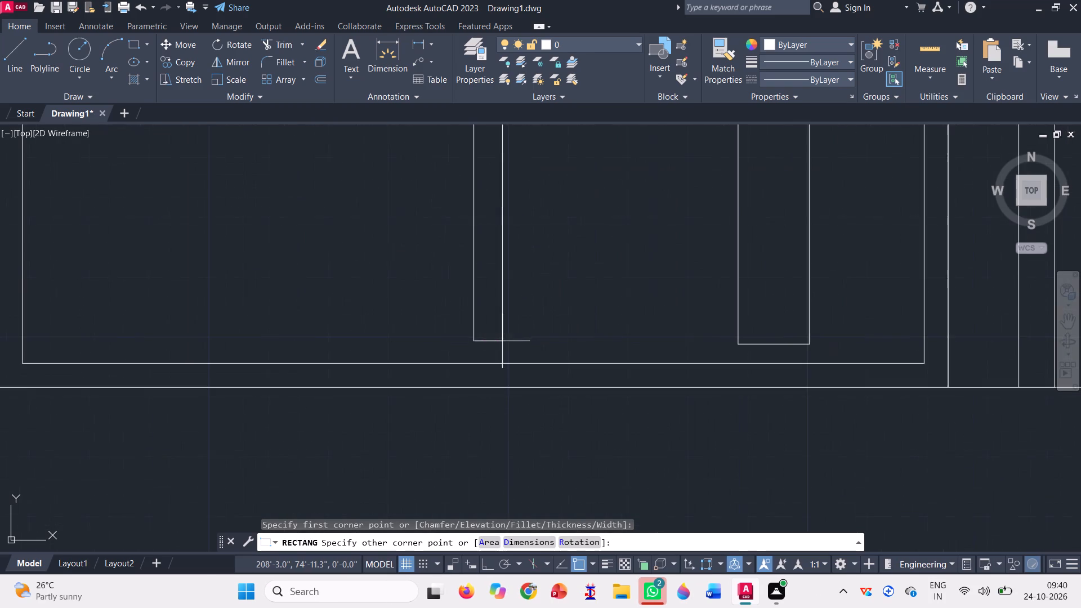
{"action": "scroll", "coordinate": [490, 361], "scroll_direction": "up", "scroll_amount": 2}
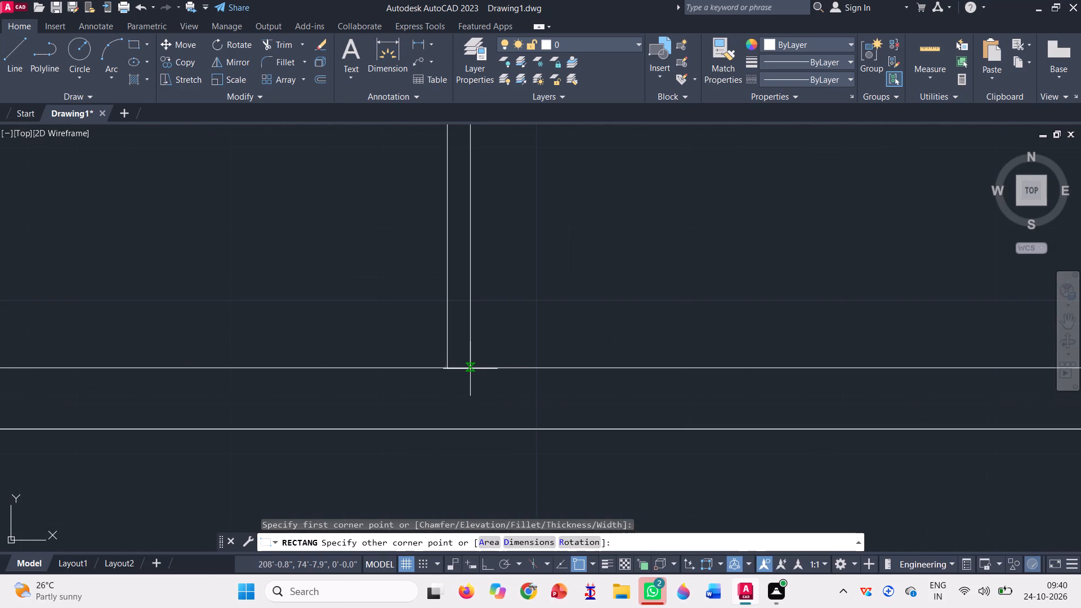
{"action": "left_click", "coordinate": [466, 366]}
{"action": "scroll", "coordinate": [523, 403], "scroll_direction": "down", "scroll_amount": 2}
{"action": "scroll", "coordinate": [507, 353], "scroll_direction": "down", "scroll_amount": 2}
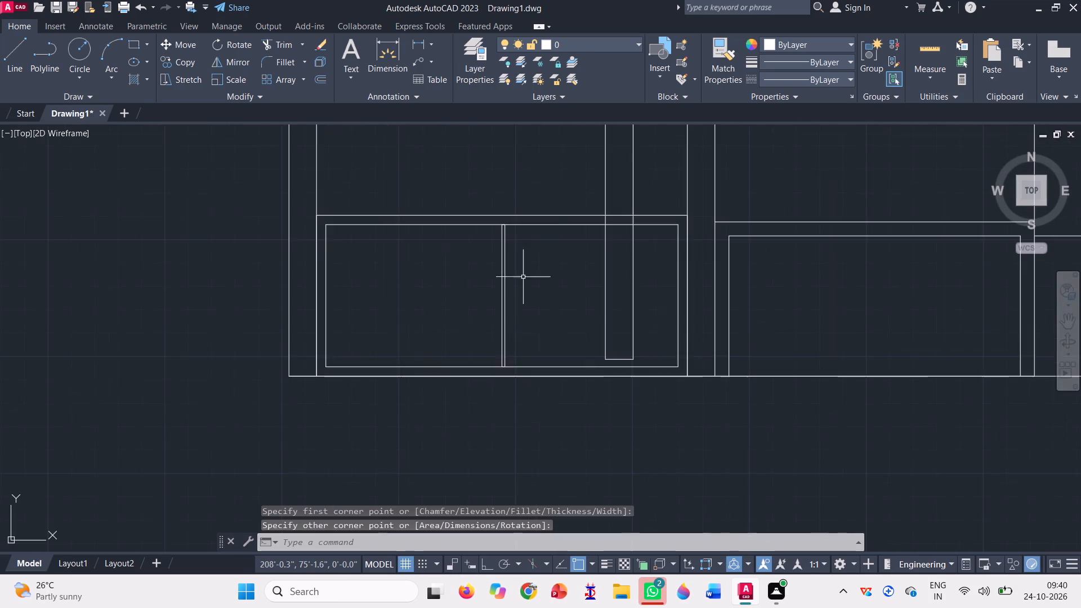
Move the thin vertical rectangle by its top midpoint onto the midpoint of the inner outline's top edge, centring it in the frame.
{"action": "scroll", "coordinate": [515, 235], "scroll_direction": "up", "scroll_amount": 3}
{"action": "key", "text": "space"}
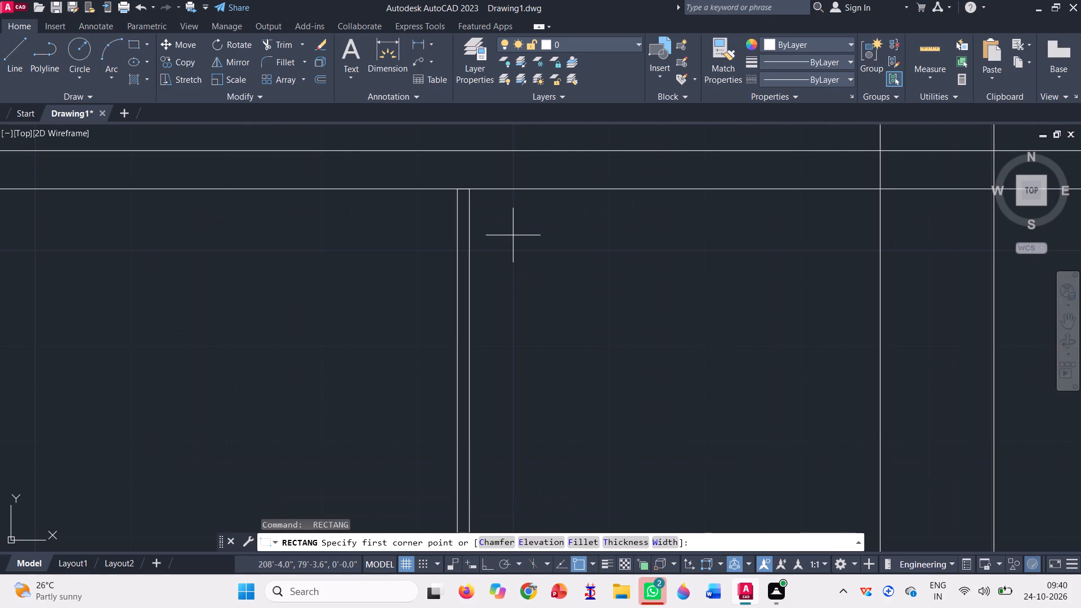
{"action": "key", "text": "Escape"}
{"action": "type", "text": "m"}
{"action": "key", "text": "space"}
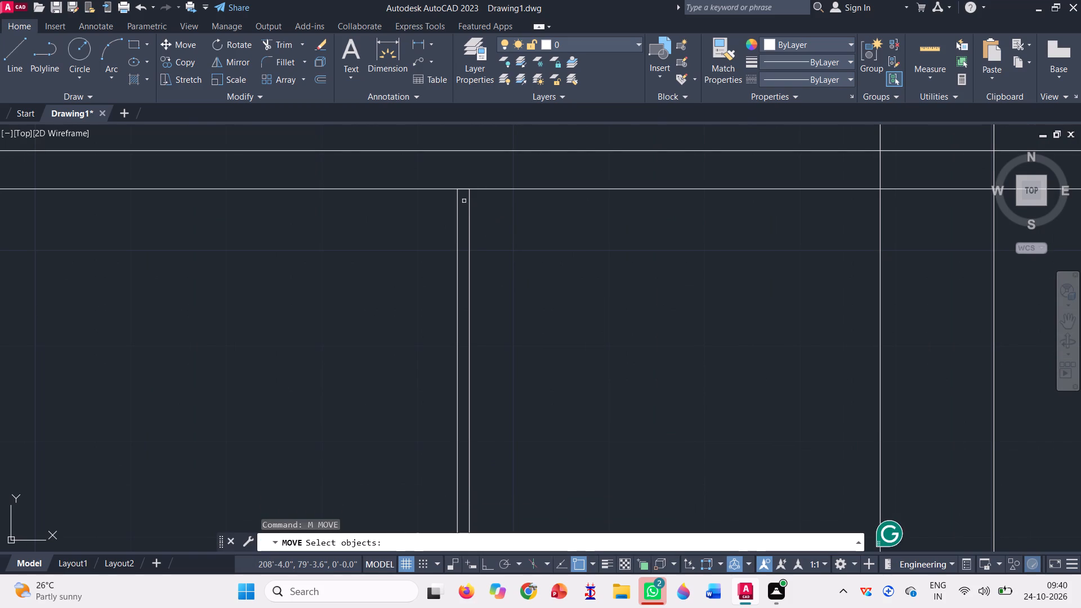
{"action": "left_click", "coordinate": [464, 199]}
{"action": "left_click", "coordinate": [436, 201]}
{"action": "scroll", "coordinate": [457, 189], "scroll_direction": "up", "scroll_amount": 3}
{"action": "key", "text": "space"}
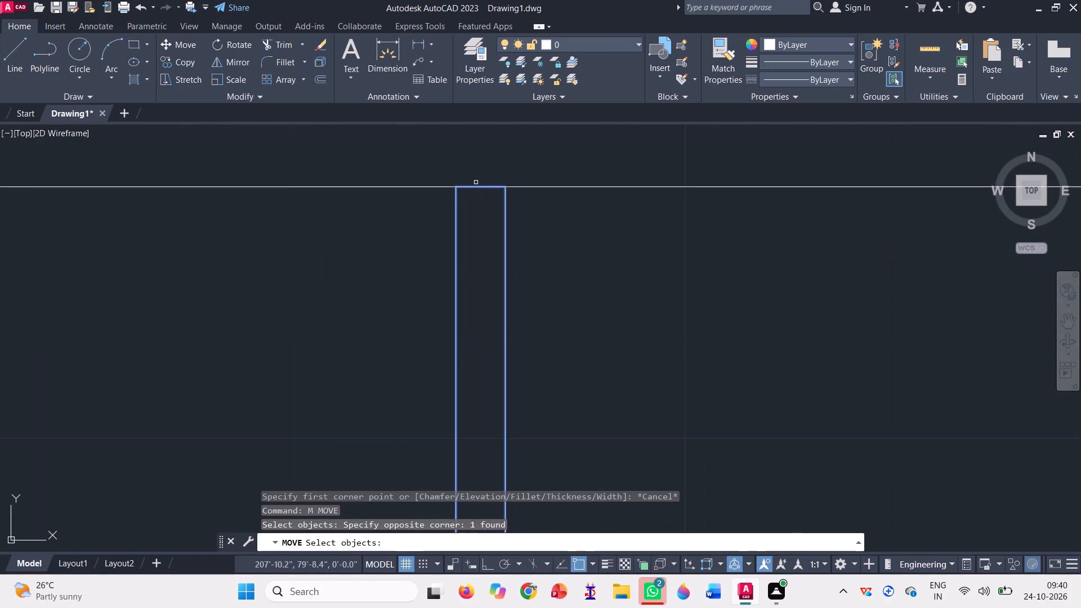
{"action": "left_click", "coordinate": [483, 186]}
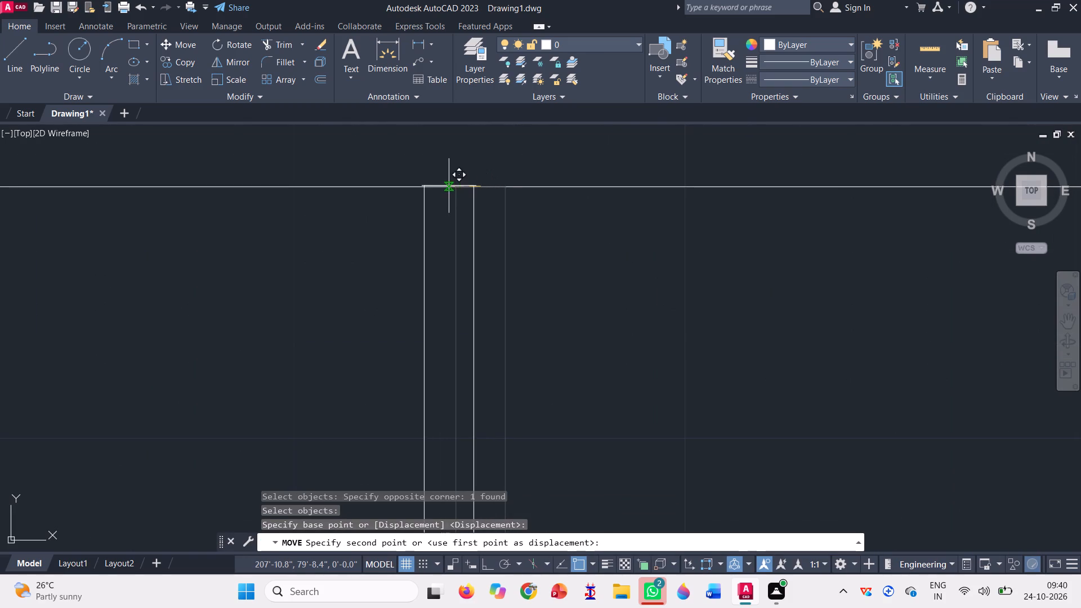
{"action": "left_click", "coordinate": [459, 186]}
{"action": "scroll", "coordinate": [459, 187], "scroll_direction": "down", "scroll_amount": 6}
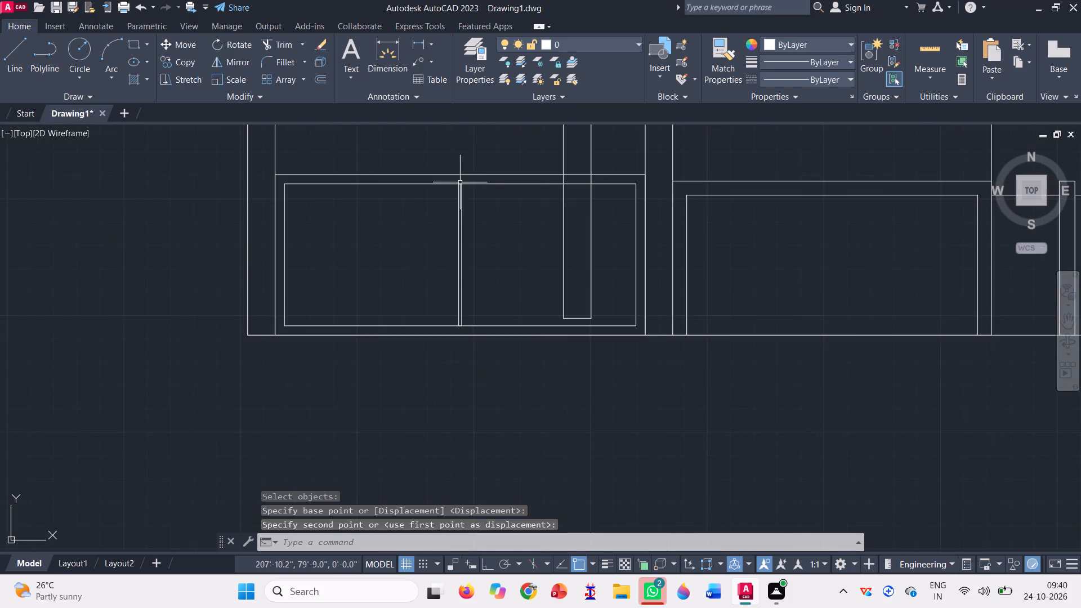
{"action": "scroll", "coordinate": [462, 177], "scroll_direction": "down", "scroll_amount": 2}
{"action": "scroll", "coordinate": [493, 160], "scroll_direction": "up", "scroll_amount": 1}
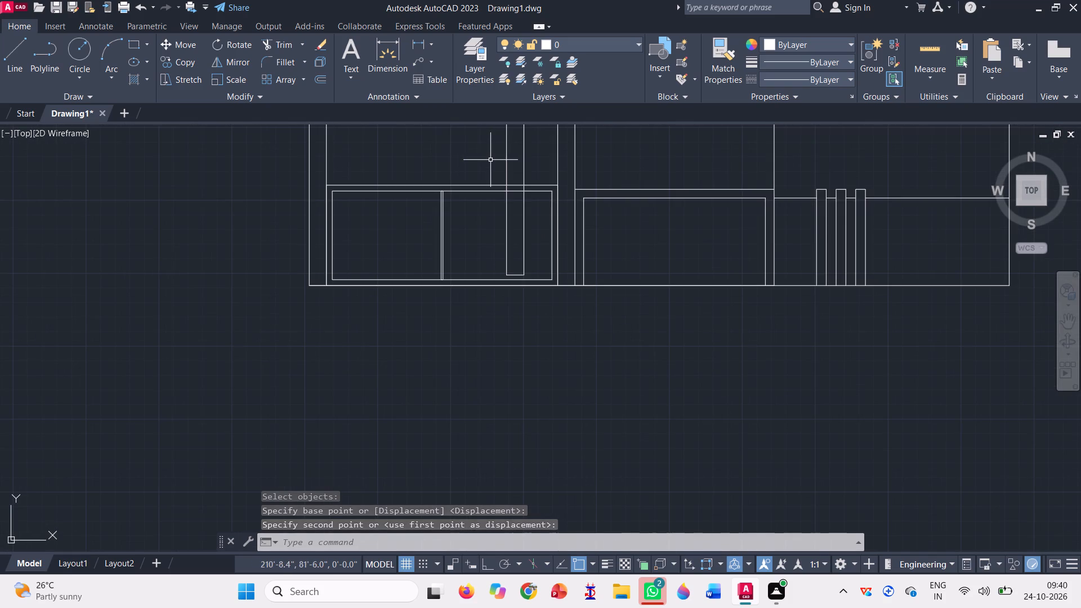
Draw a thin horizontal rectangle across the full width of the inner outline, just below its top edge.
{"action": "key", "text": "space"}
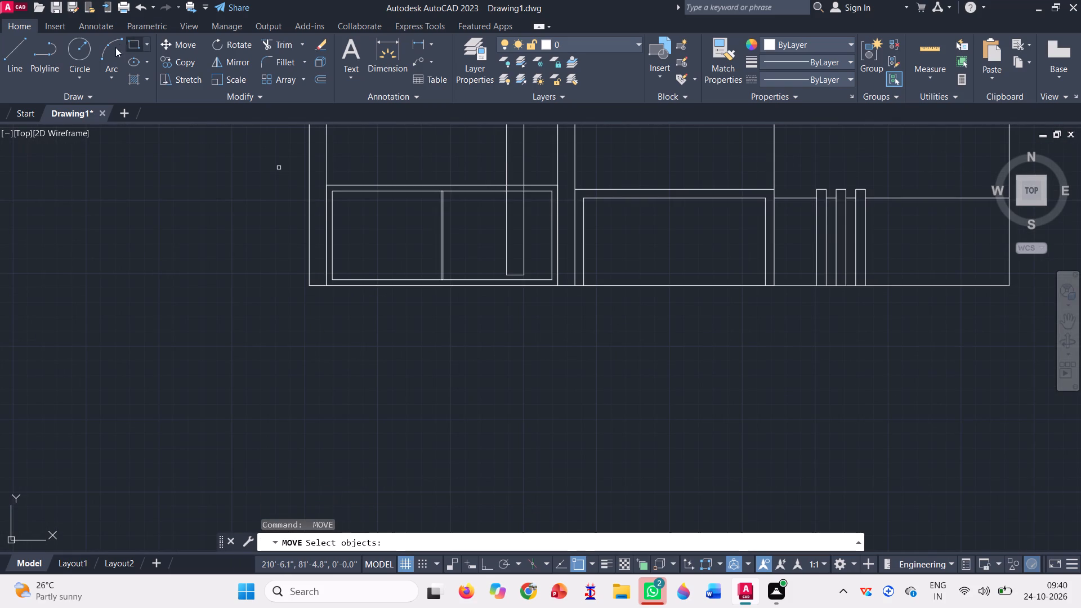
{"action": "left_click", "coordinate": [133, 39]}
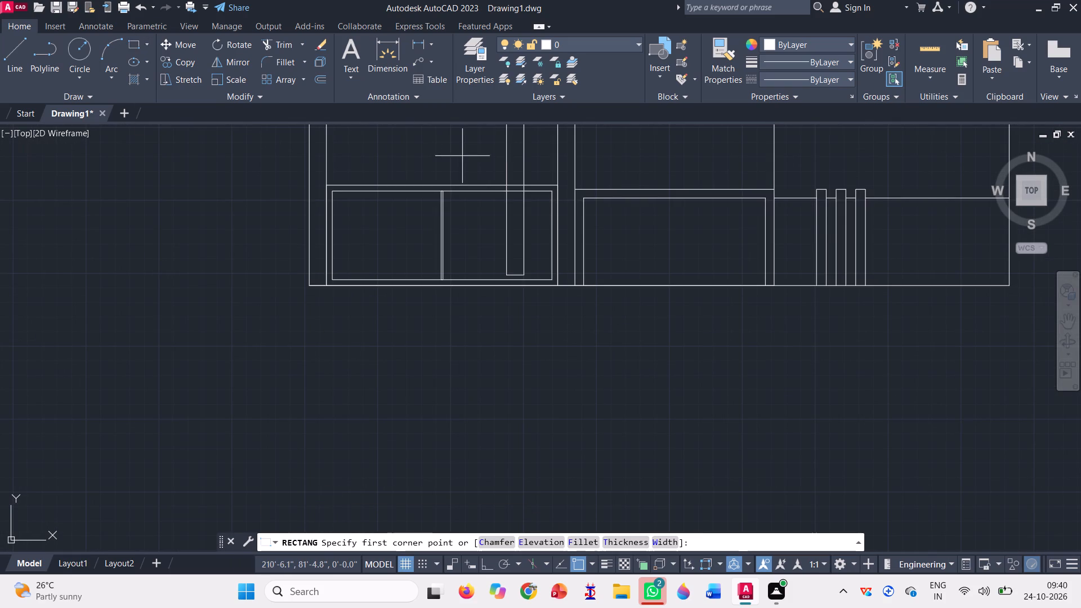
{"action": "scroll", "coordinate": [555, 172], "scroll_direction": "up", "scroll_amount": 2}
{"action": "scroll", "coordinate": [596, 170], "scroll_direction": "down", "scroll_amount": 1}
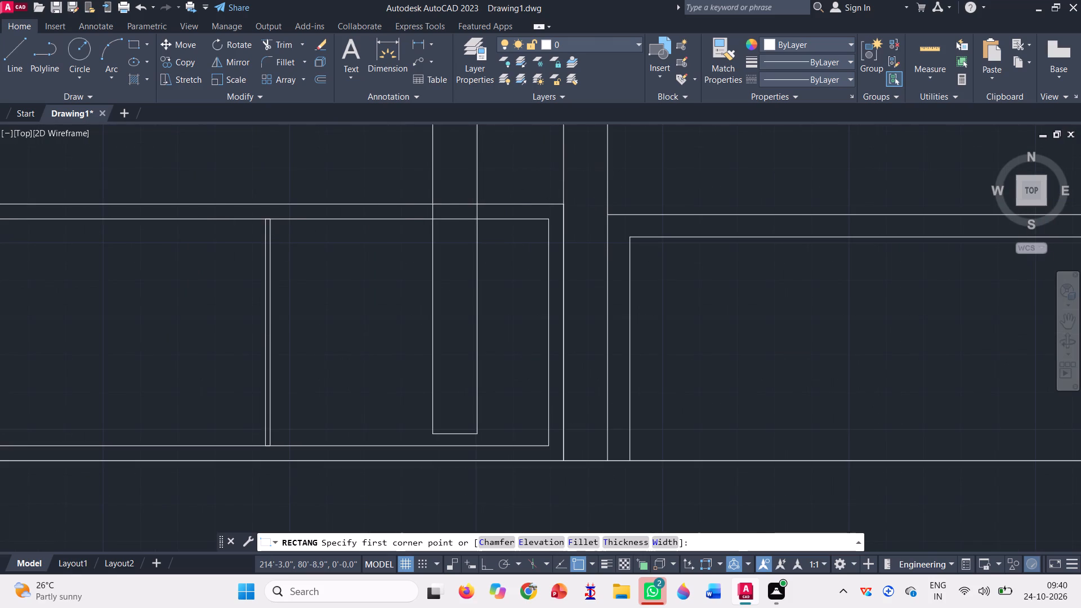
{"action": "scroll", "coordinate": [216, 208], "scroll_direction": "up", "scroll_amount": 2}
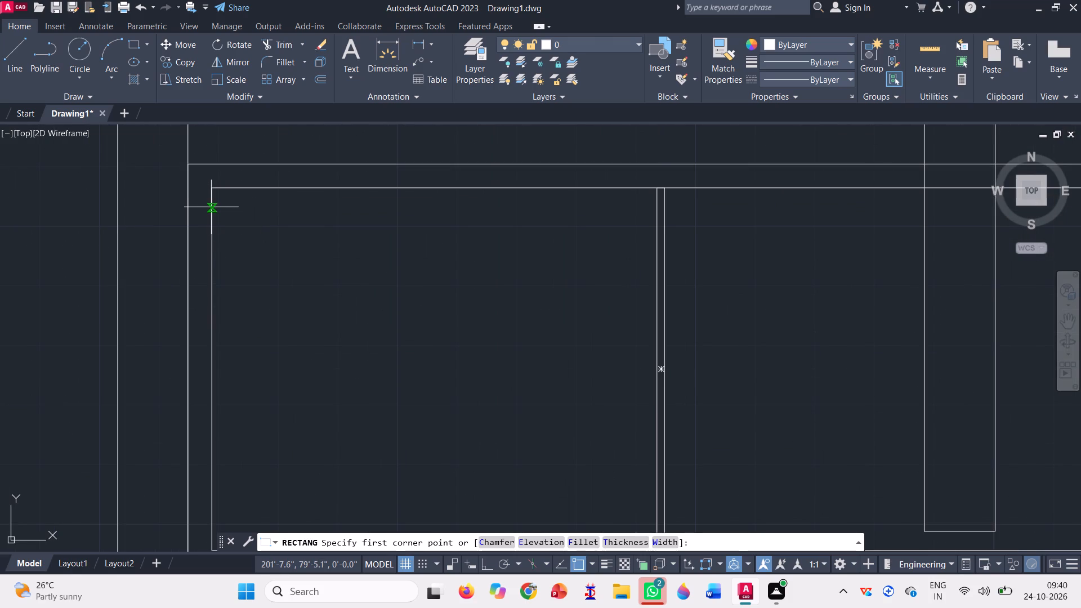
{"action": "left_click", "coordinate": [211, 205]}
{"action": "scroll", "coordinate": [266, 222], "scroll_direction": "down", "scroll_amount": 1}
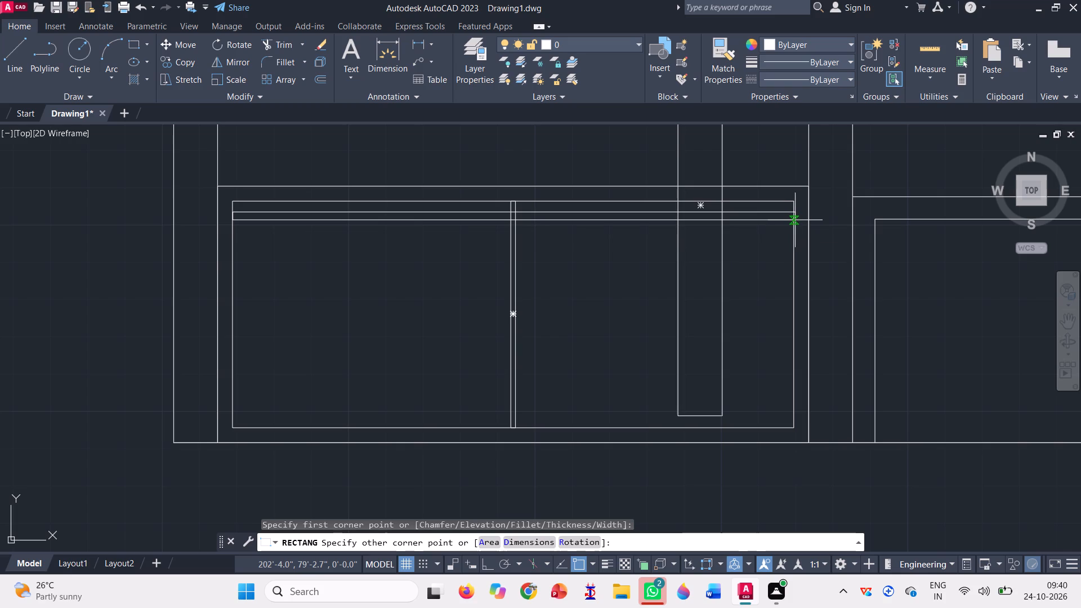
{"action": "left_click", "coordinate": [795, 220]}
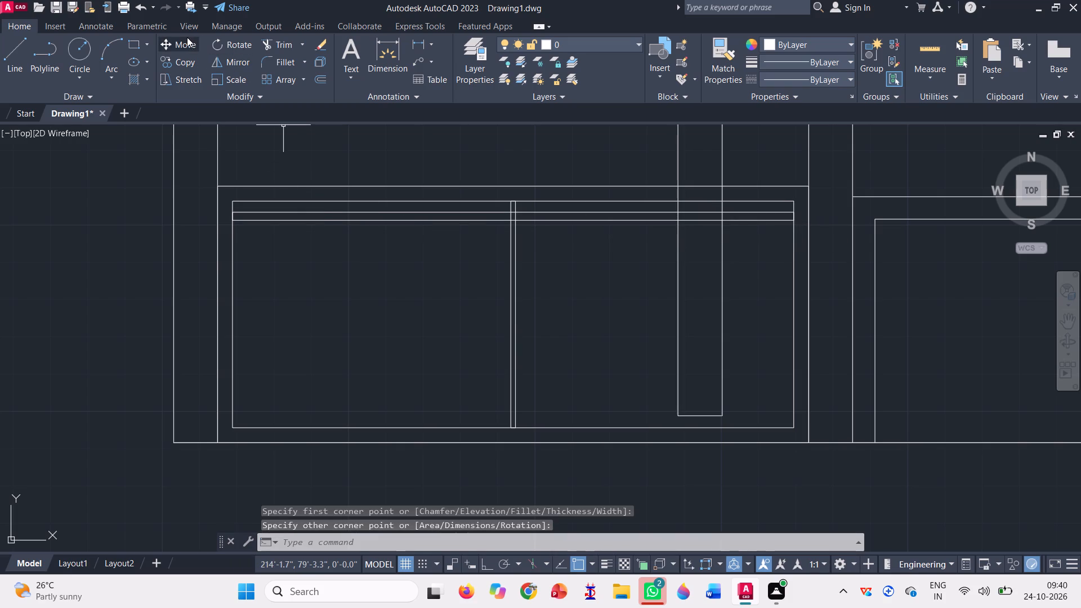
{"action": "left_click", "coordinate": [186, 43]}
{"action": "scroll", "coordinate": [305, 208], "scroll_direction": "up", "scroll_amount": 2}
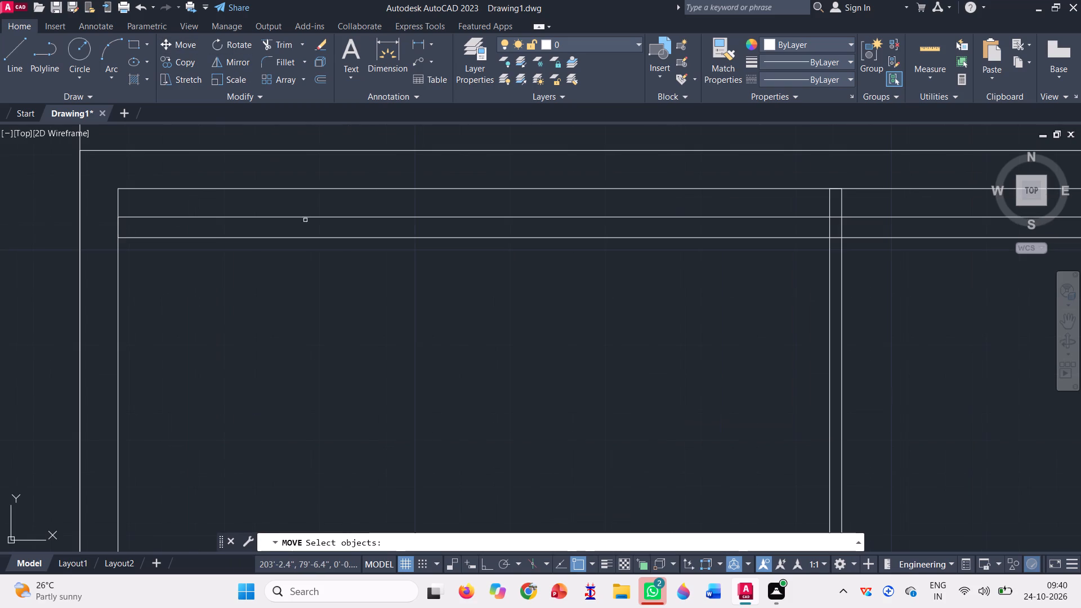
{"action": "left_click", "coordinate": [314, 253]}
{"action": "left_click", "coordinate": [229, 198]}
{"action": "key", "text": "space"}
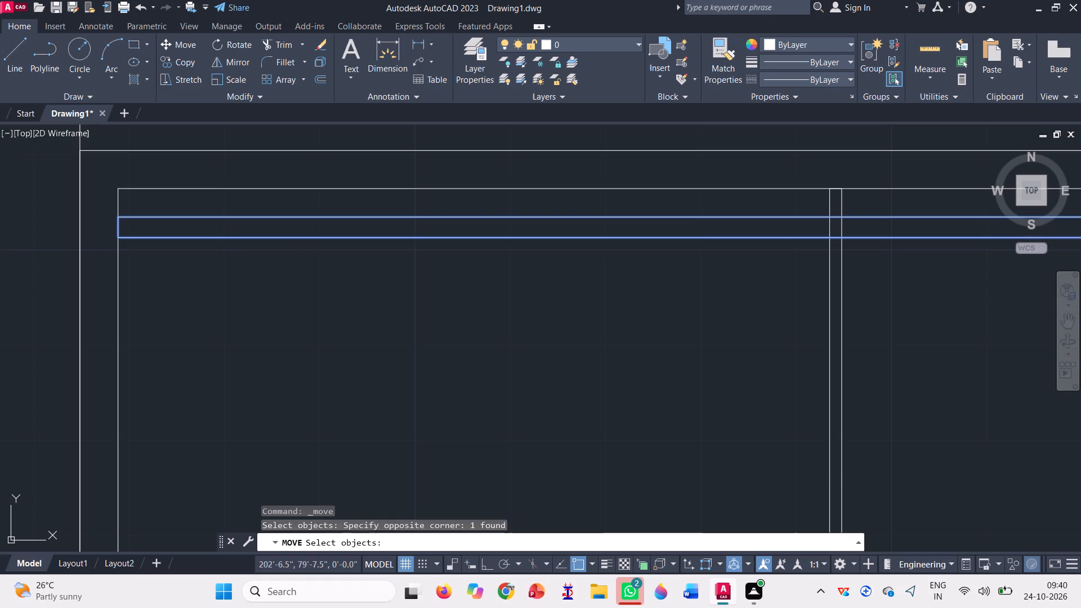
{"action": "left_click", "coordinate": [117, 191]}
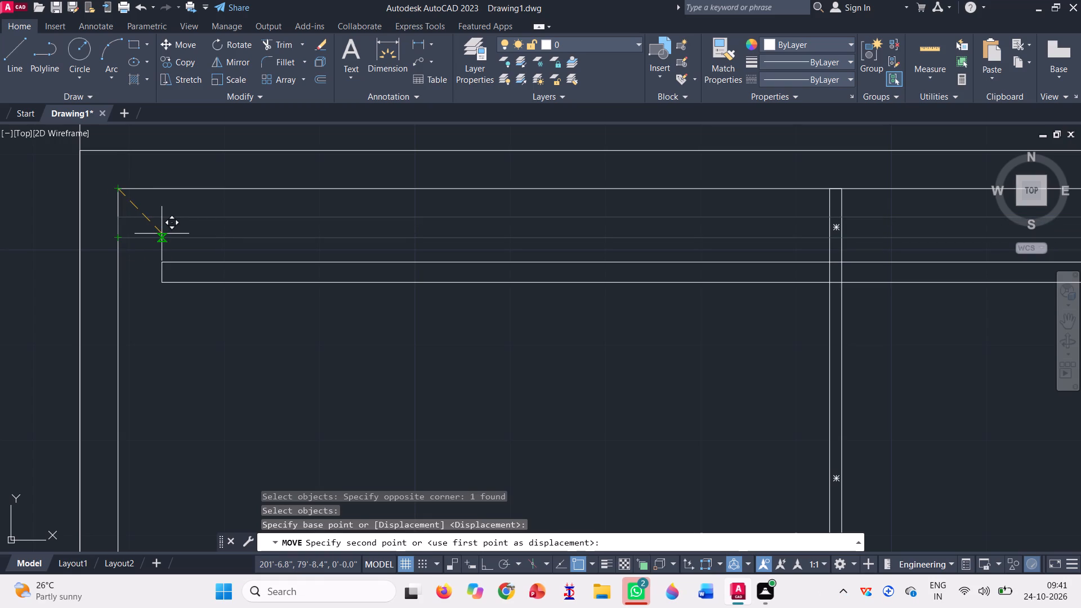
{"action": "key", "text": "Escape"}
Copy the thin horizontal slat five times straight down at even spacing in the upper half of the left ground-storey inner outline.
{"action": "left_click", "coordinate": [187, 60]}
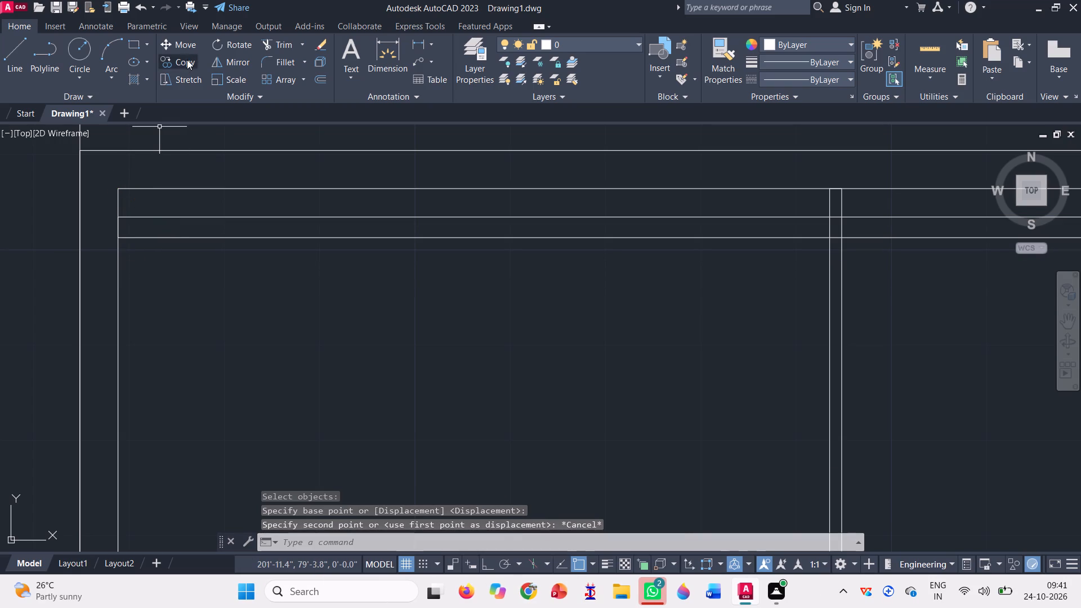
{"action": "left_click", "coordinate": [199, 278]}
{"action": "left_click", "coordinate": [150, 203]}
{"action": "key", "text": "space"}
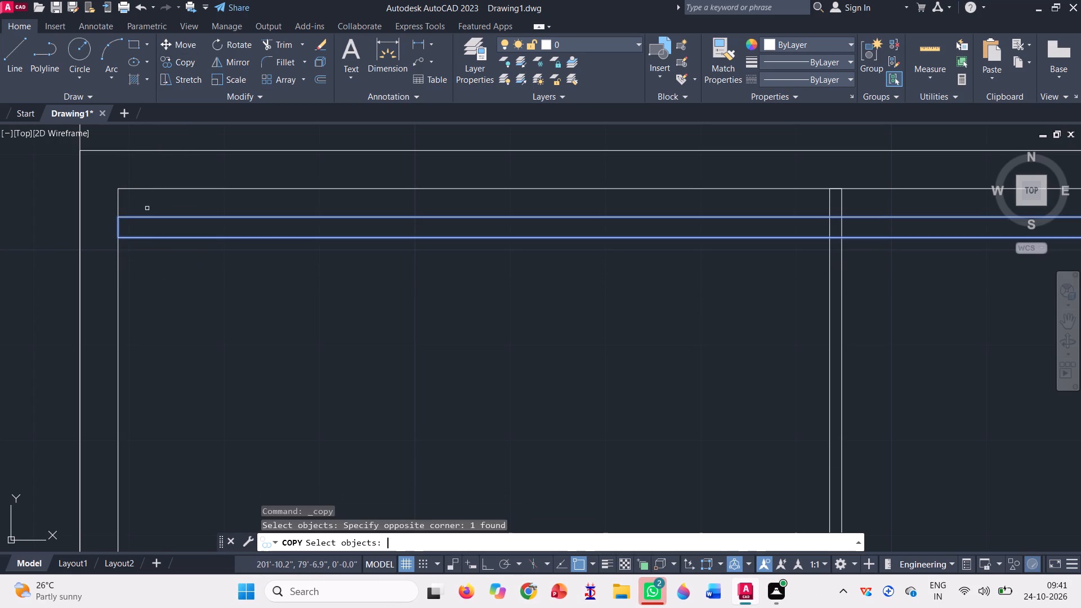
{"action": "left_click", "coordinate": [121, 186]}
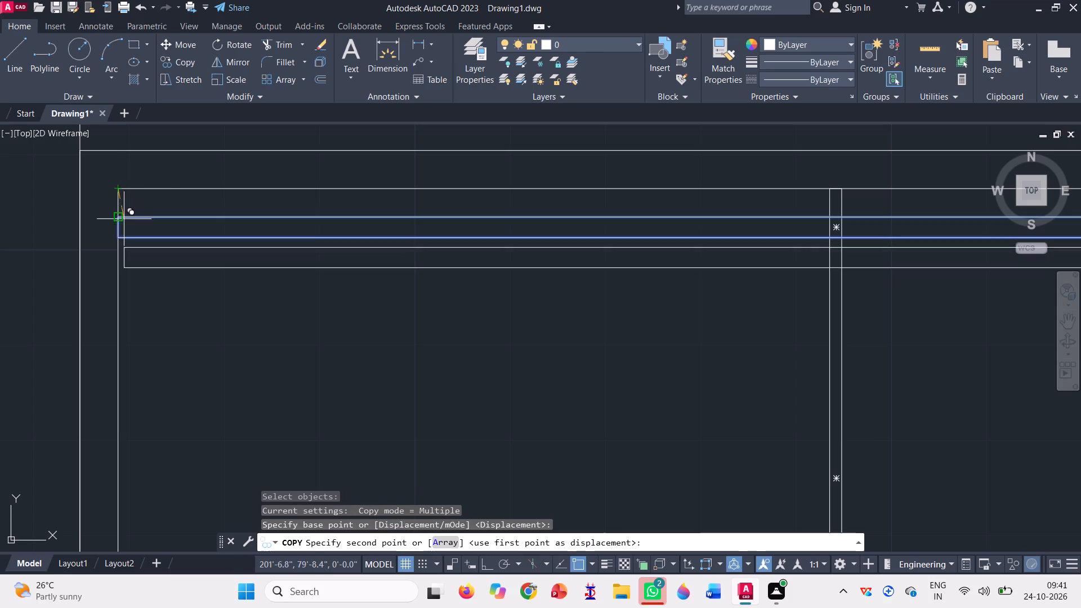
{"action": "left_click", "coordinate": [114, 240]}
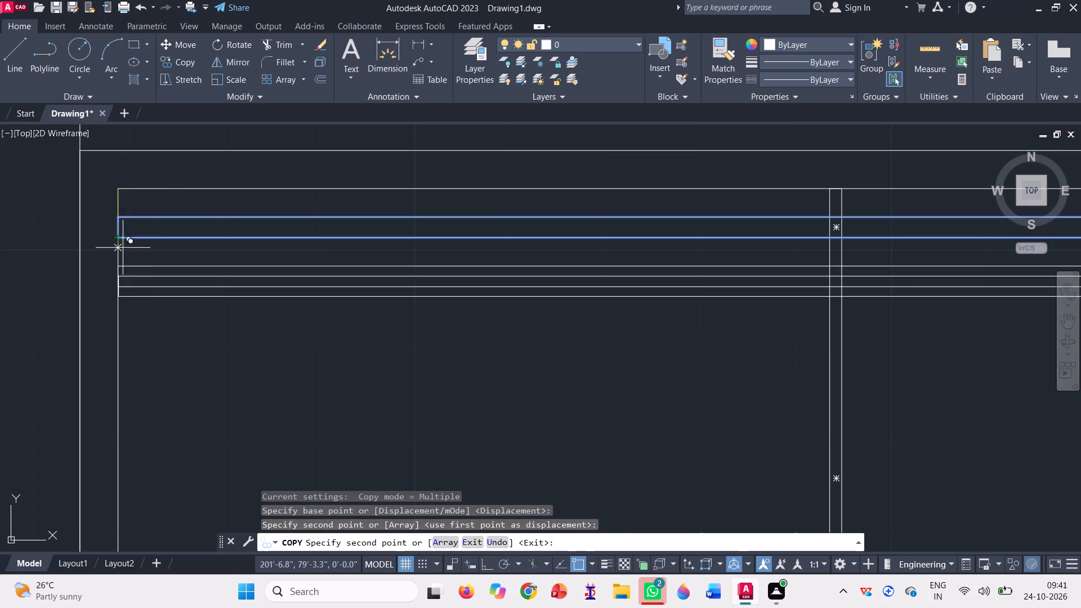
{"action": "left_click", "coordinate": [116, 284]}
{"action": "scroll", "coordinate": [142, 211], "scroll_direction": "down", "scroll_amount": 2}
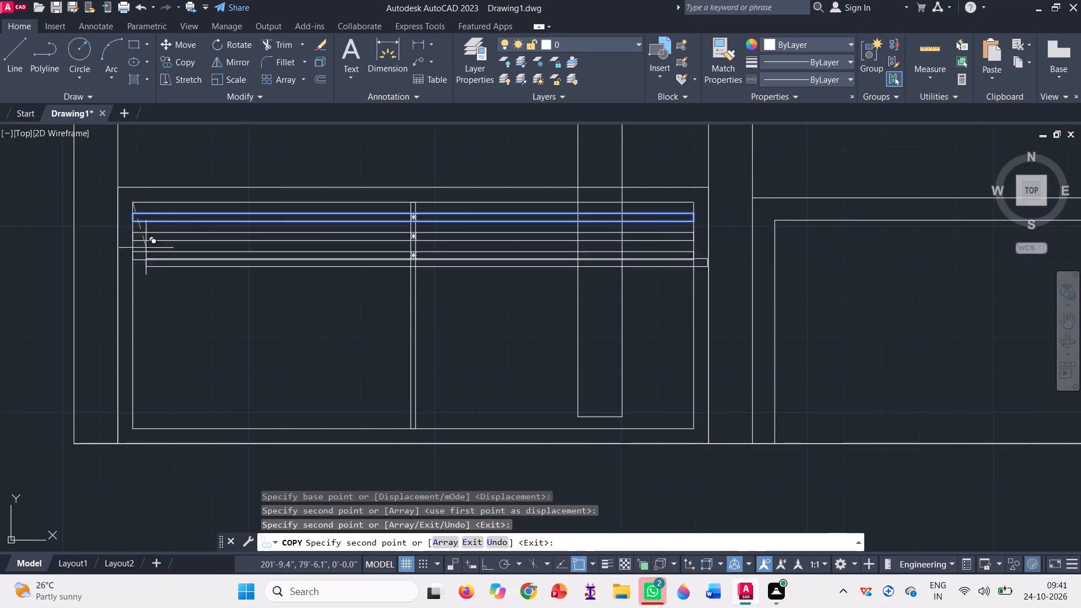
{"action": "scroll", "coordinate": [123, 270], "scroll_direction": "up", "scroll_amount": 2}
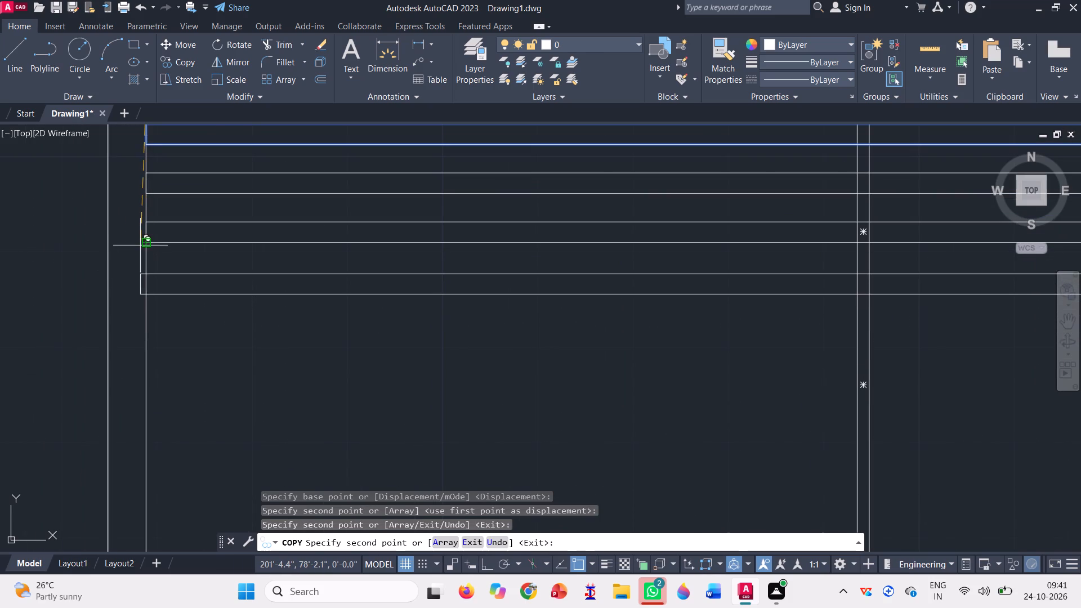
{"action": "left_click", "coordinate": [145, 243]}
{"action": "key", "text": "F8"}
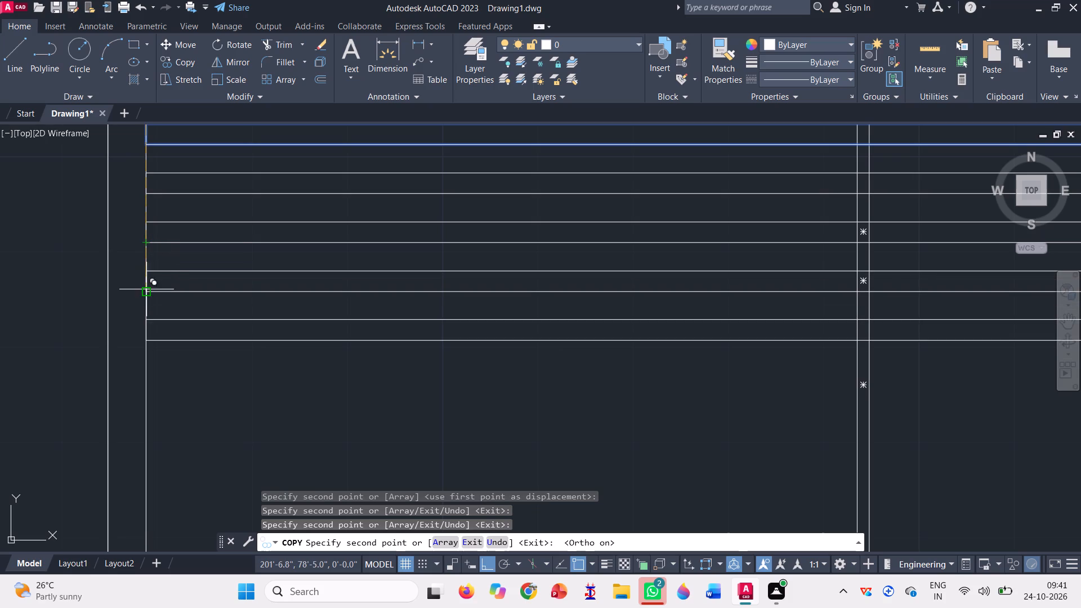
{"action": "left_click", "coordinate": [146, 290]}
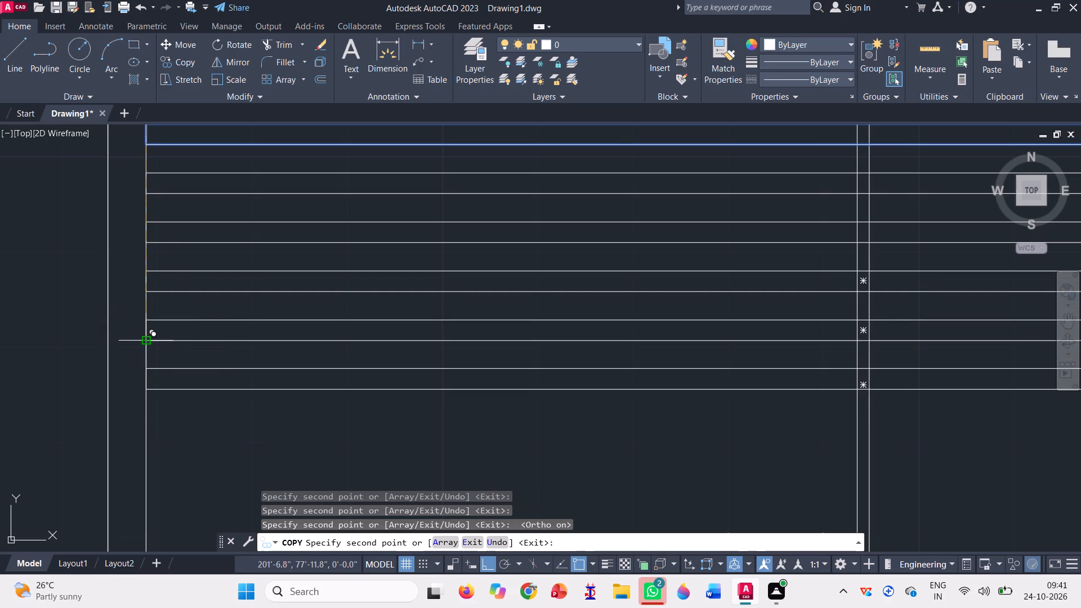
{"action": "left_click", "coordinate": [145, 342]}
Add five more evenly spaced slat copies straight down to fill the lower half of the left ground-storey inner outline.
{"action": "scroll", "coordinate": [162, 261], "scroll_direction": "down", "scroll_amount": 2}
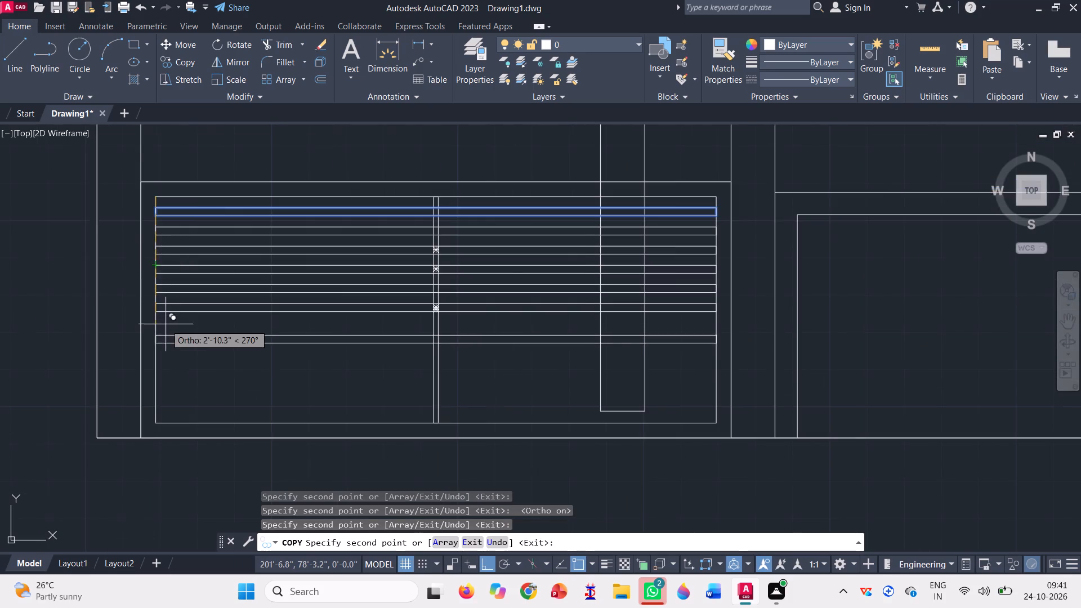
{"action": "scroll", "coordinate": [166, 324], "scroll_direction": "up", "scroll_amount": 1}
{"action": "left_click", "coordinate": [150, 301]}
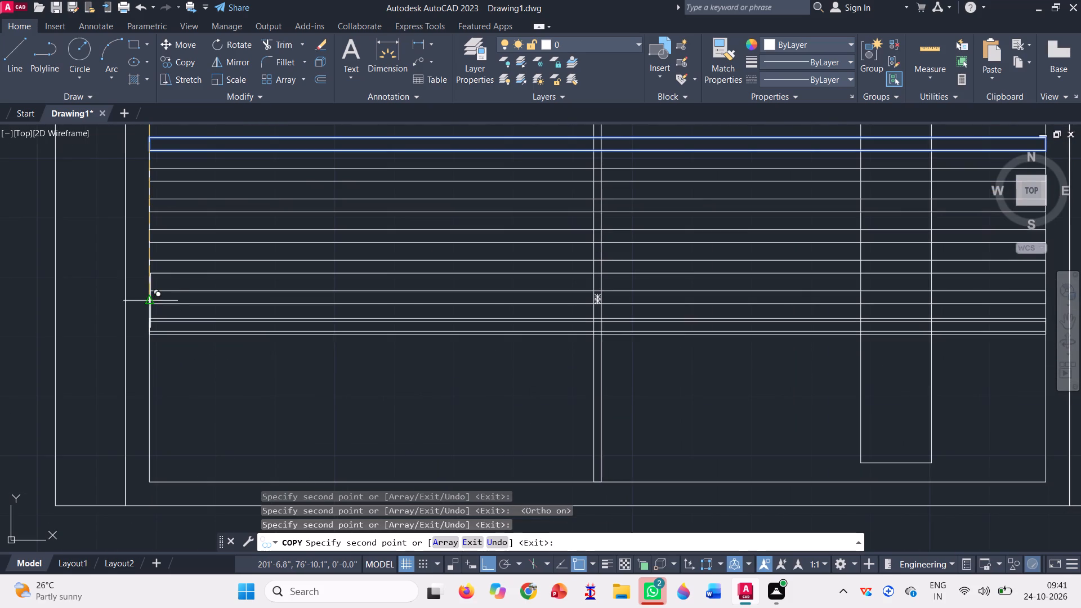
{"action": "left_click", "coordinate": [151, 336]}
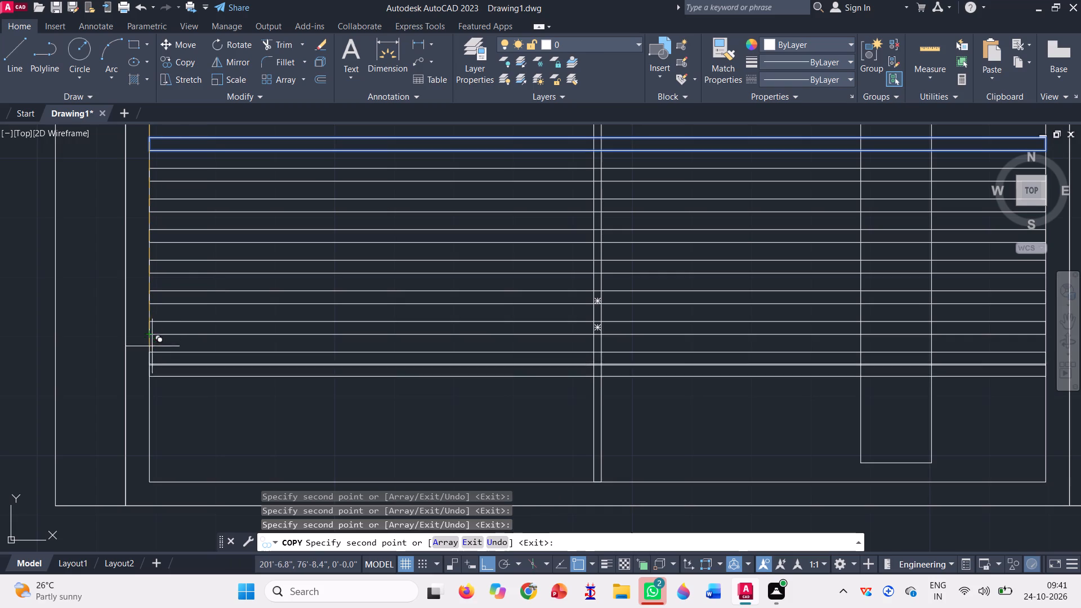
{"action": "left_click", "coordinate": [149, 366]}
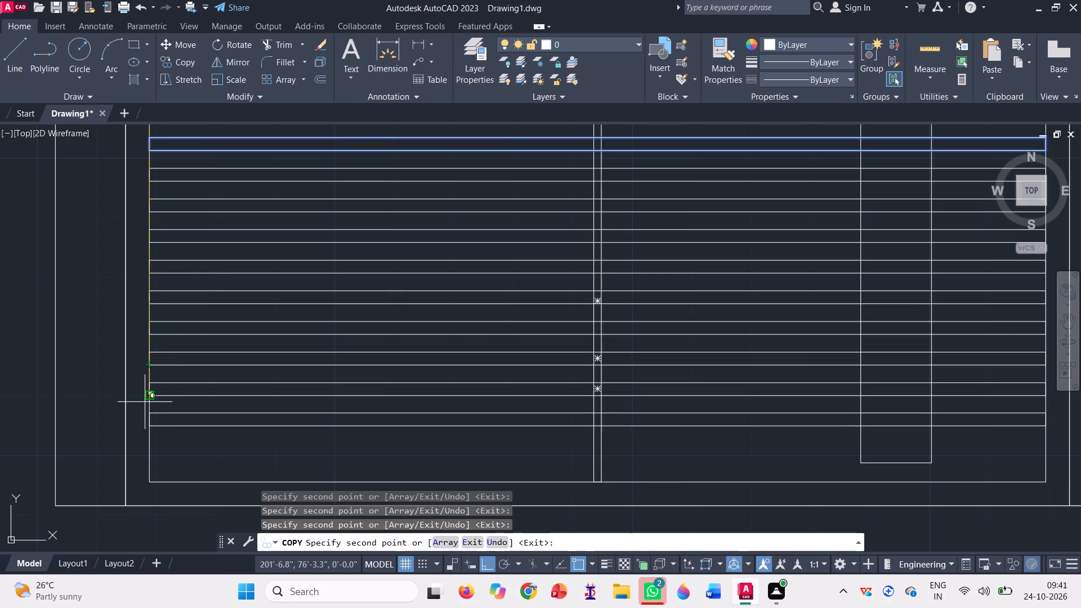
{"action": "left_click", "coordinate": [148, 396]}
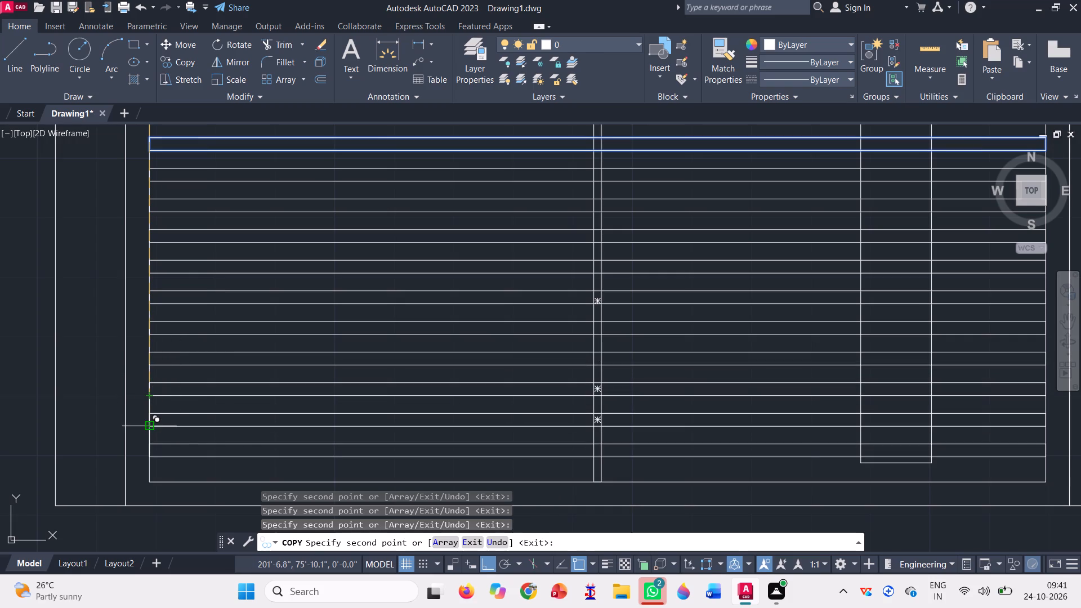
{"action": "left_click", "coordinate": [149, 428]}
{"action": "scroll", "coordinate": [157, 390], "scroll_direction": "down", "scroll_amount": 2}
{"action": "scroll", "coordinate": [173, 433], "scroll_direction": "up", "scroll_amount": 3}
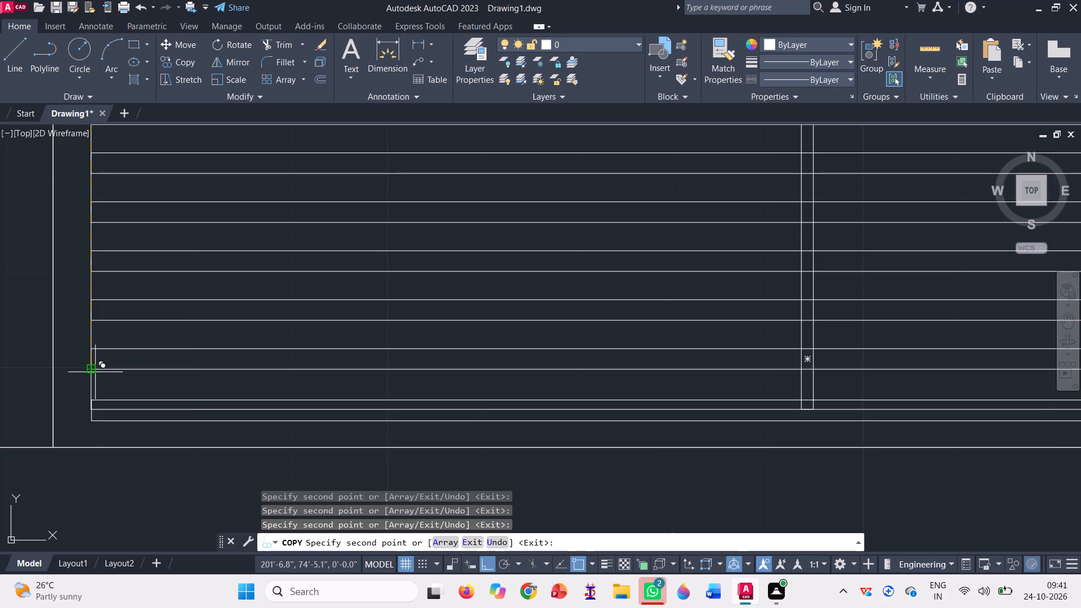
{"action": "key", "text": "space"}
{"action": "scroll", "coordinate": [233, 422], "scroll_direction": "down", "scroll_amount": 1}
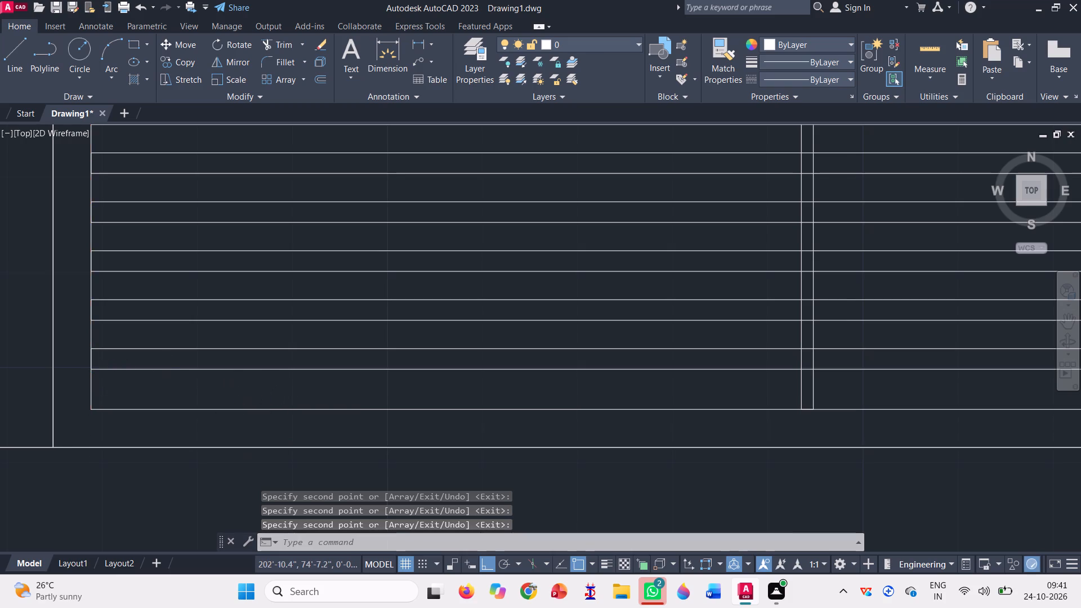
{"action": "scroll", "coordinate": [244, 439], "scroll_direction": "down", "scroll_amount": 2}
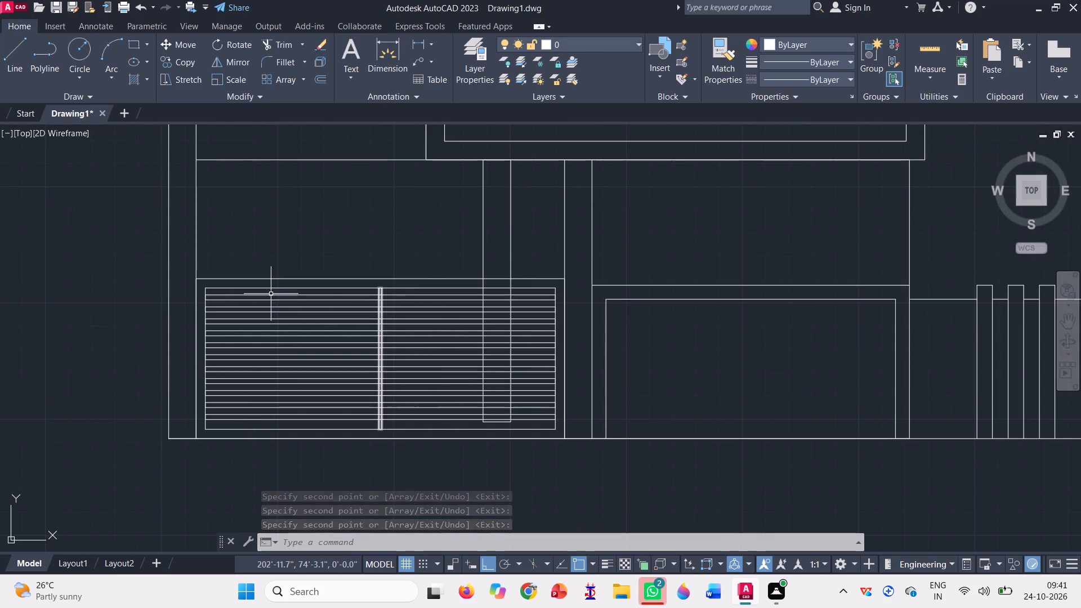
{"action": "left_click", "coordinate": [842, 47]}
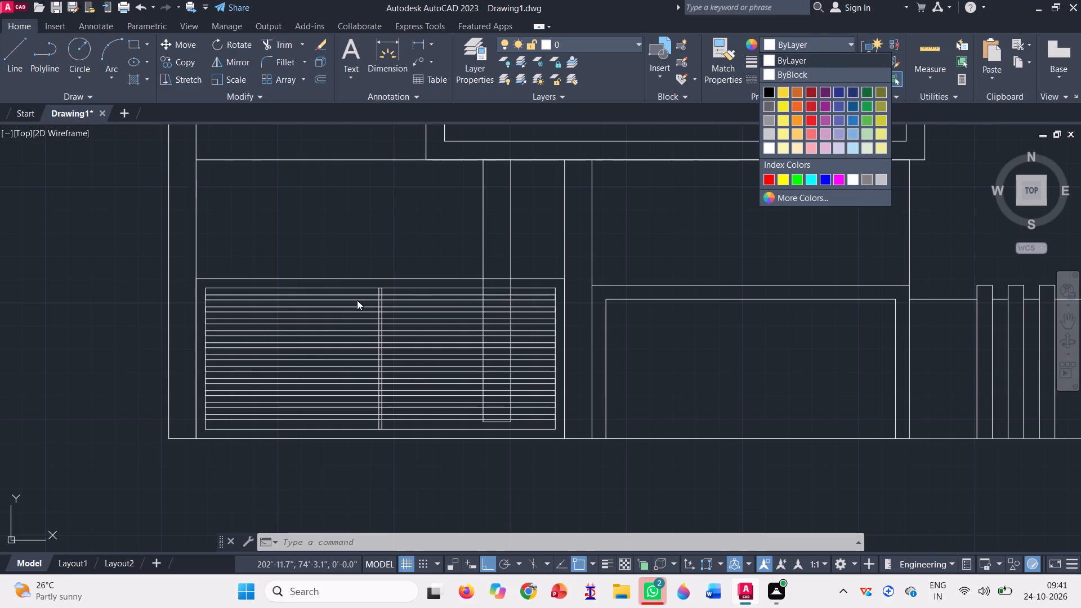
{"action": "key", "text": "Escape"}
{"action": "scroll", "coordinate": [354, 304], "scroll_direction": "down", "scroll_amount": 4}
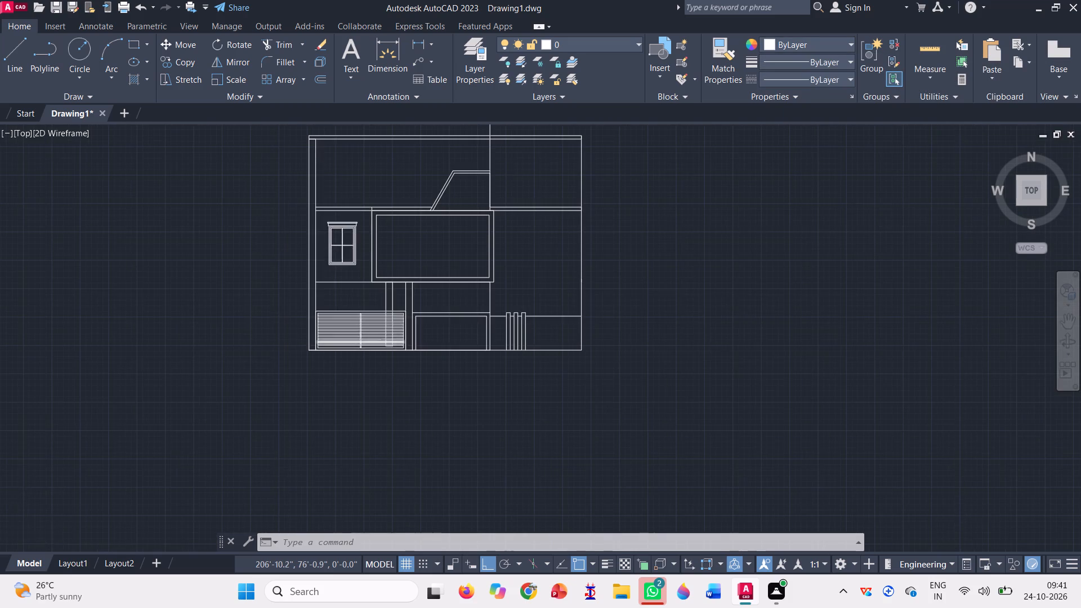
Trim away the two top-storey roof lines between the left column and the tall vertical line.
{"action": "scroll", "coordinate": [464, 175], "scroll_direction": "up", "scroll_amount": 1}
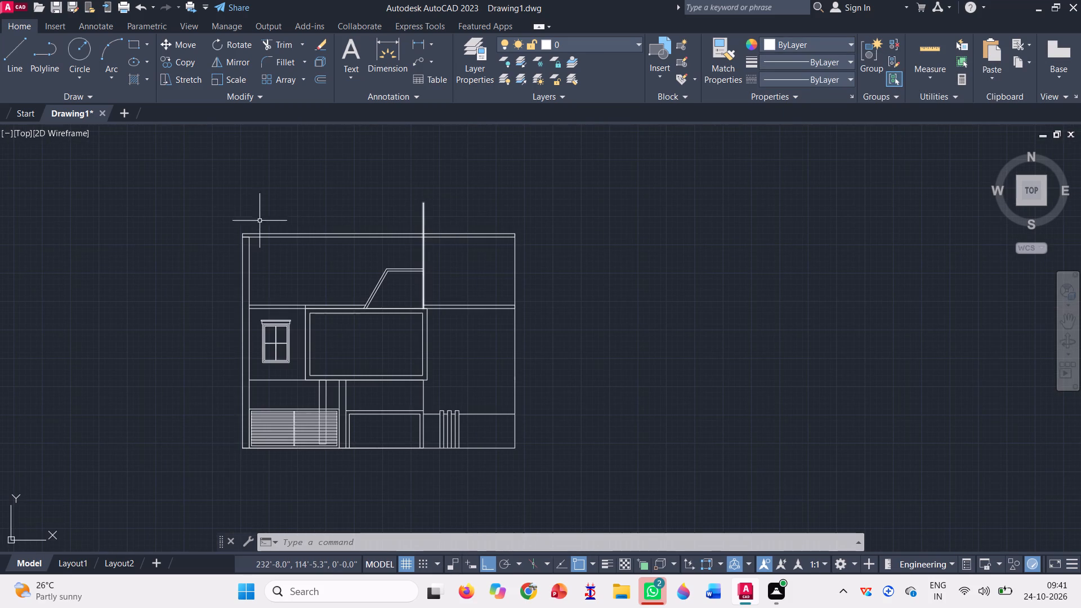
{"action": "left_click", "coordinate": [282, 39]}
{"action": "left_click", "coordinate": [306, 260]}
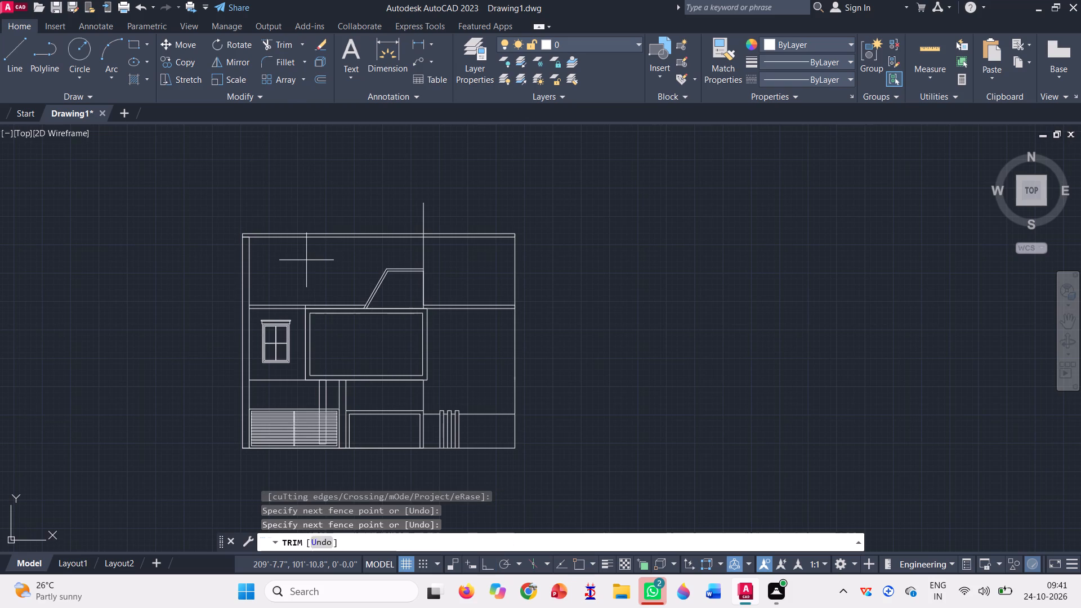
{"action": "left_click", "coordinate": [314, 205]}
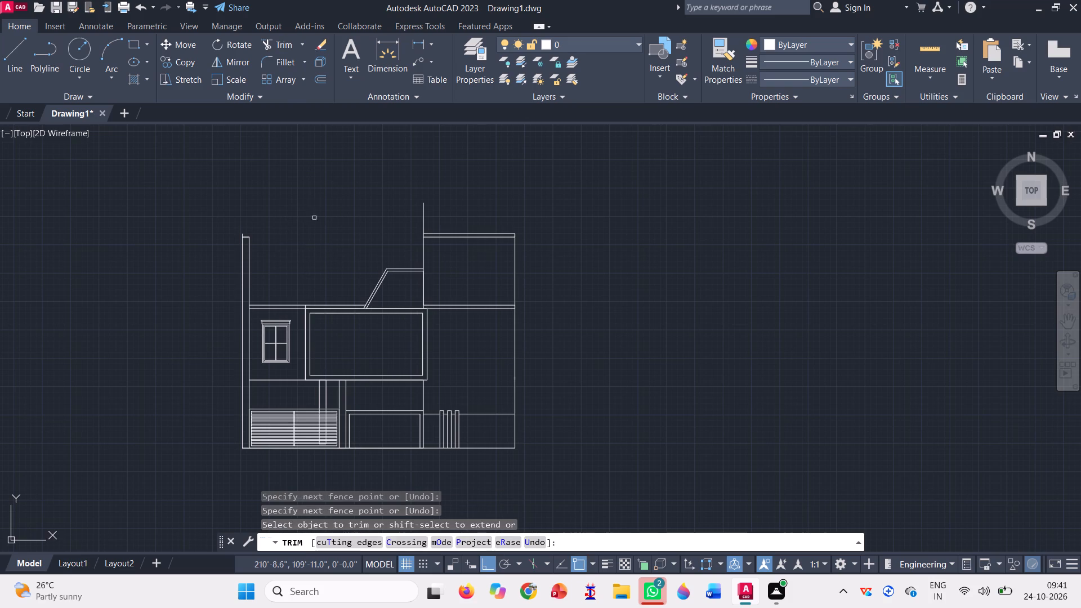
{"action": "key", "text": "Escape"}
Draw a short horizontal line across the left column, level with the top line of the top-storey floor band.
{"action": "key", "text": "l"}
{"action": "key", "text": "Return"}
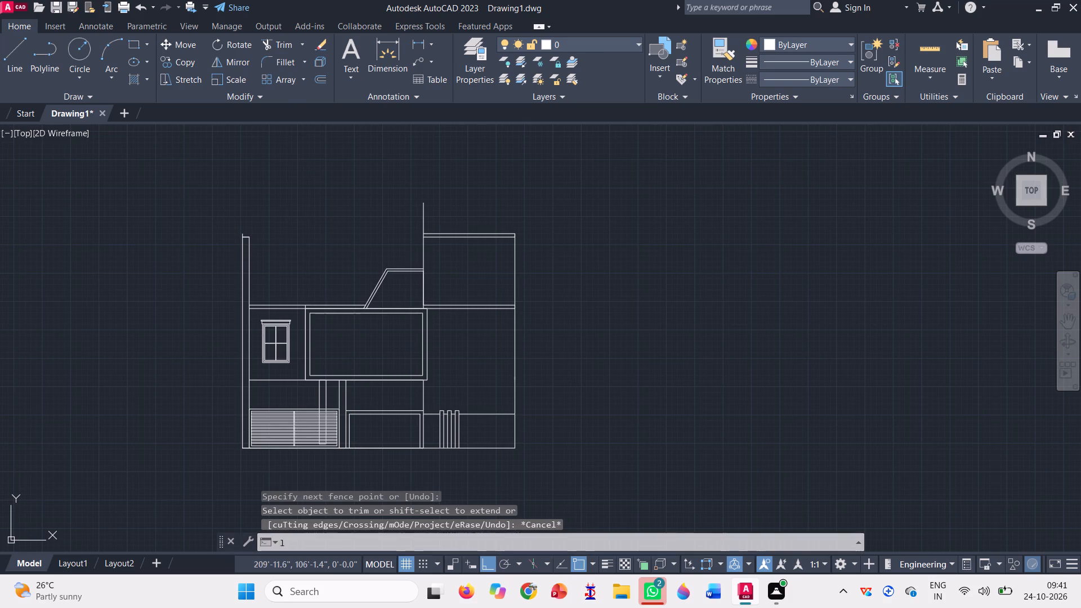
{"action": "scroll", "coordinate": [275, 313], "scroll_direction": "up", "scroll_amount": 3}
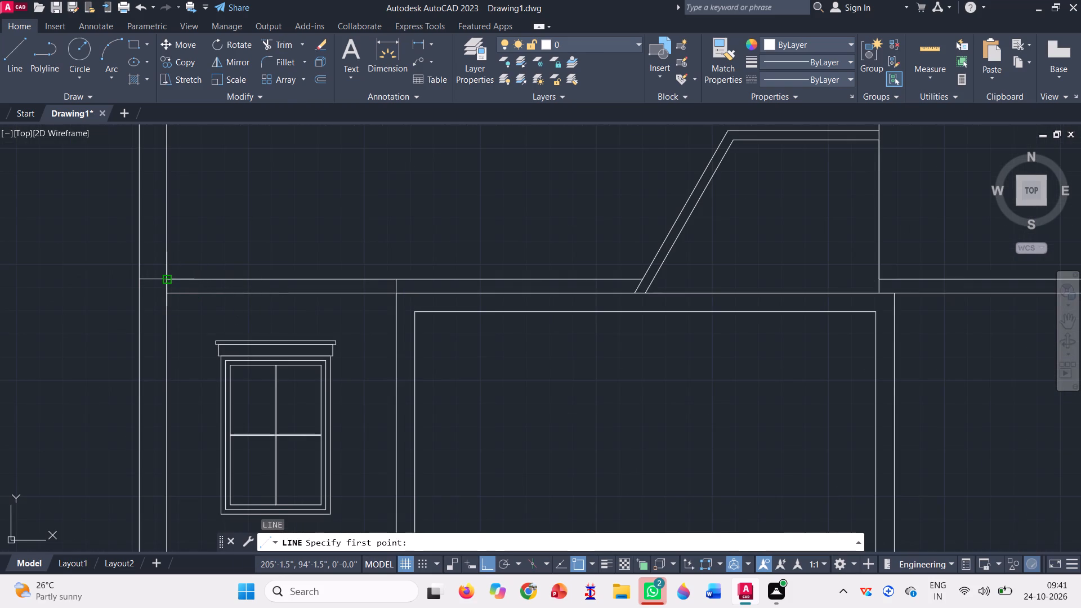
{"action": "left_click", "coordinate": [165, 279]}
{"action": "left_click", "coordinate": [139, 278]}
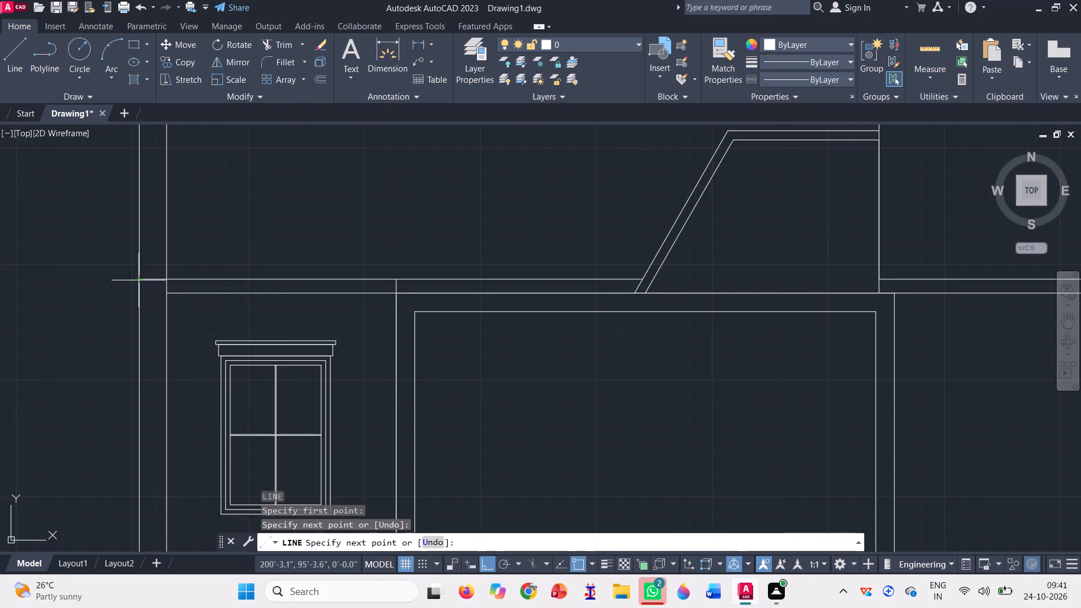
{"action": "key", "text": "space"}
Trim the left column's two vertical lines above the short capping line and remove the leftover corner piece at the old roof level.
{"action": "scroll", "coordinate": [171, 315], "scroll_direction": "down", "scroll_amount": 2}
{"action": "left_click", "coordinate": [276, 37]}
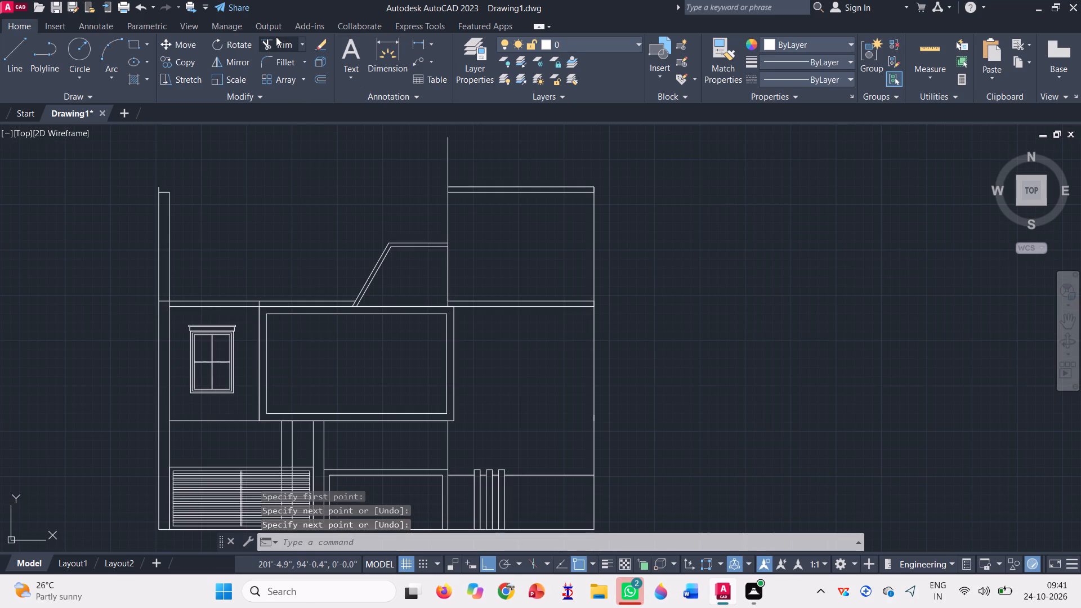
{"action": "left_click", "coordinate": [134, 223]}
{"action": "left_click", "coordinate": [207, 219]}
{"action": "scroll", "coordinate": [149, 182], "scroll_direction": "up", "scroll_amount": 2}
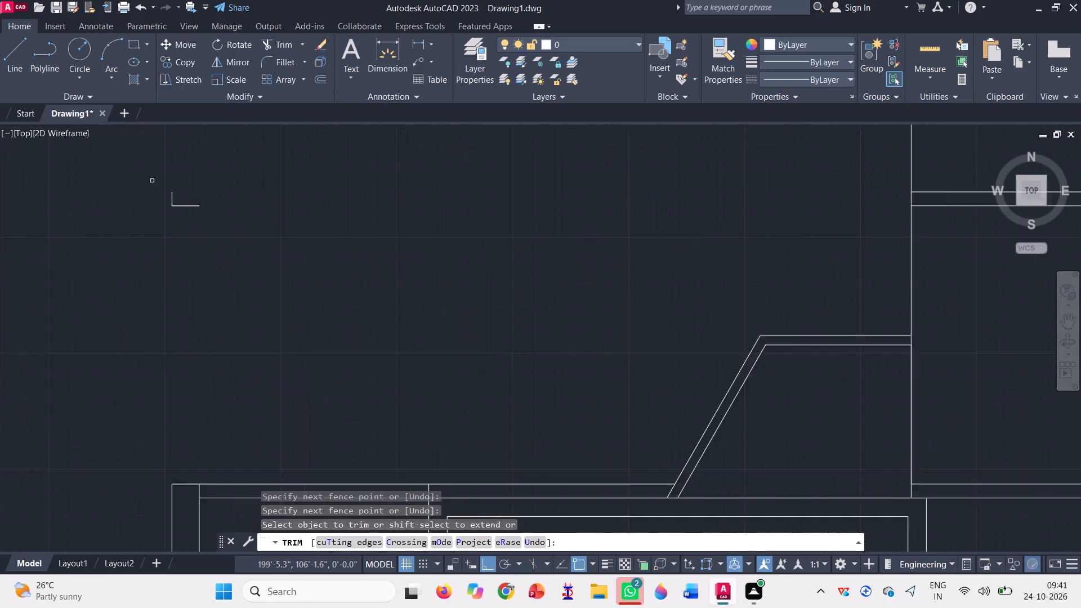
{"action": "scroll", "coordinate": [153, 180], "scroll_direction": "up", "scroll_amount": 1}
{"action": "left_click", "coordinate": [168, 199]}
{"action": "left_click", "coordinate": [225, 247]}
{"action": "scroll", "coordinate": [225, 240], "scroll_direction": "down", "scroll_amount": 3}
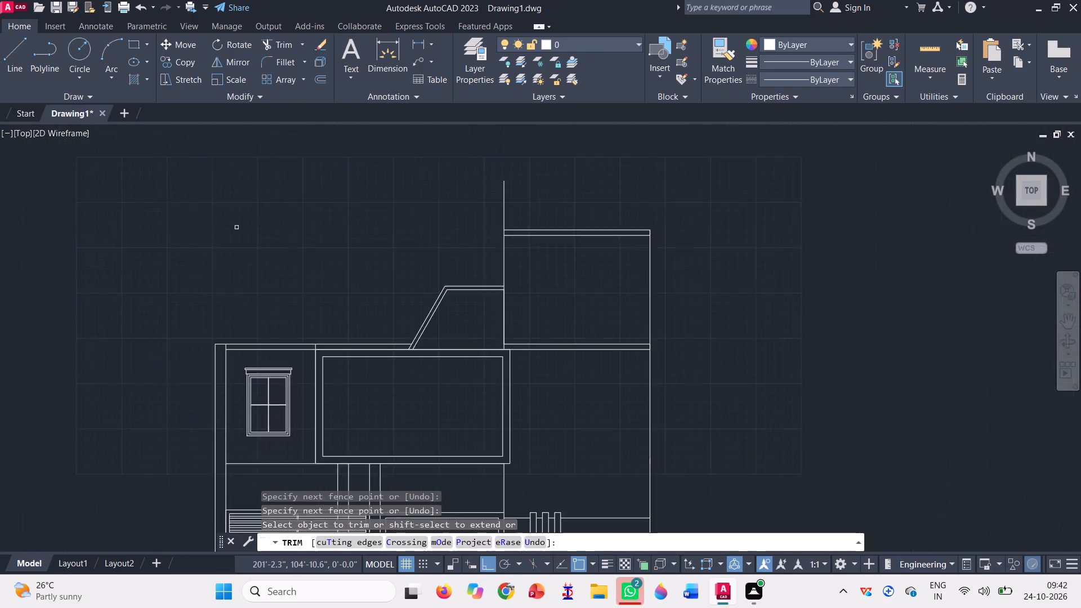
{"action": "scroll", "coordinate": [243, 223], "scroll_direction": "down", "scroll_amount": 3}
{"action": "key", "text": "Escape"}
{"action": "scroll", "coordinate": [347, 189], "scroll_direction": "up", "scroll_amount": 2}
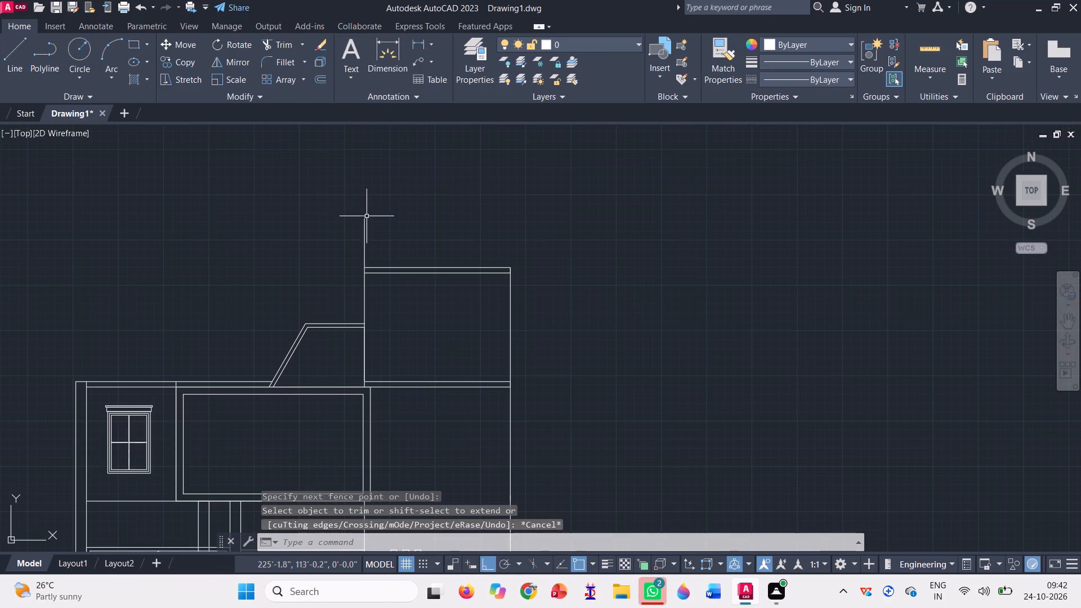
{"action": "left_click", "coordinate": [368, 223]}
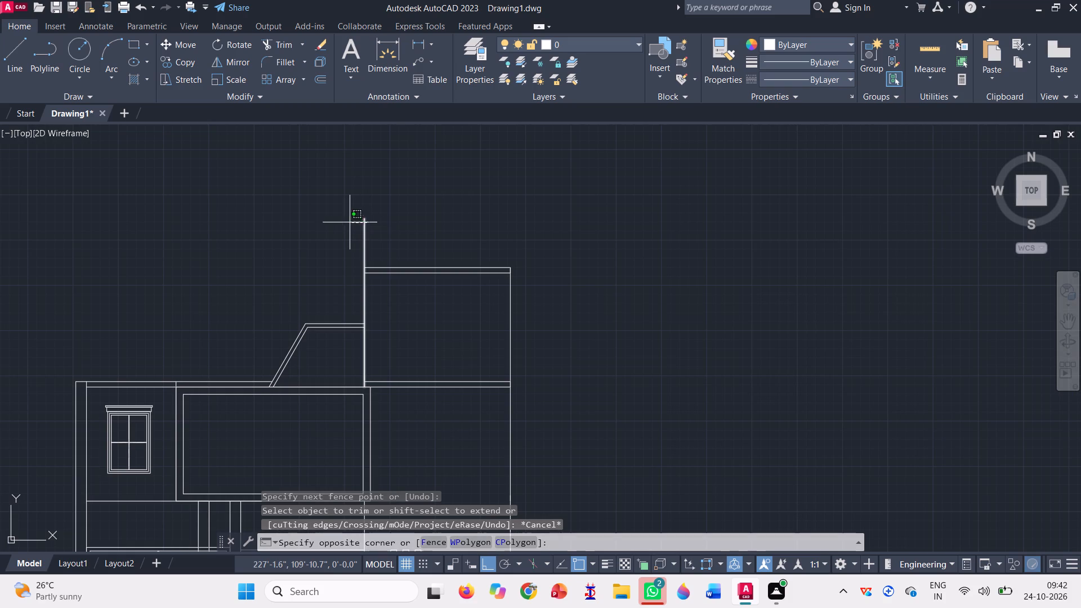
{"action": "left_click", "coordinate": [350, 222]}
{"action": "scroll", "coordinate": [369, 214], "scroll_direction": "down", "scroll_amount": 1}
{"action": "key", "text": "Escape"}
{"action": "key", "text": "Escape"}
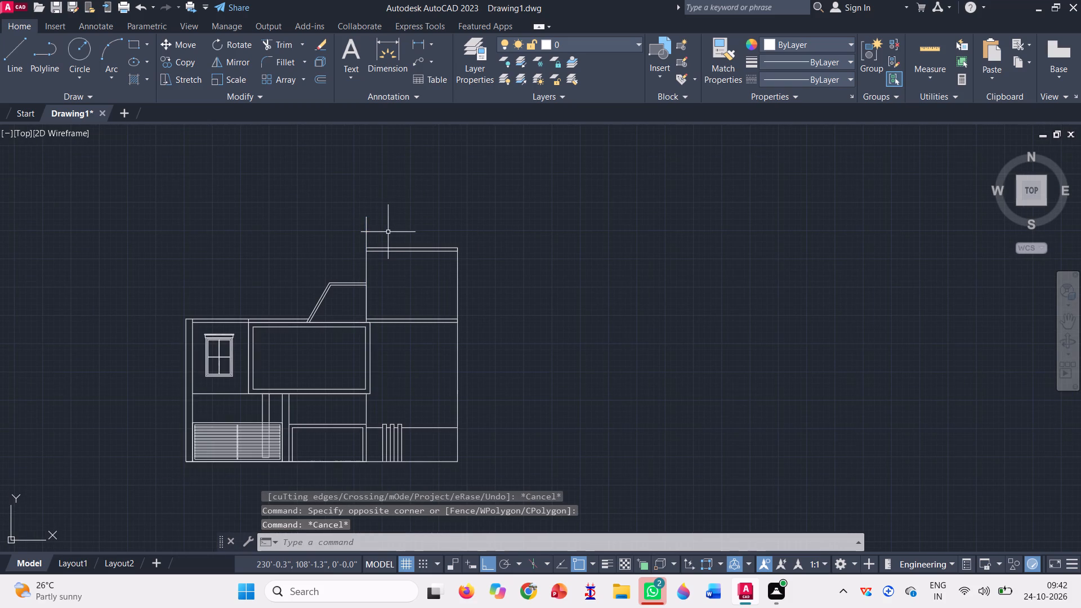
Trim the part of the tall vertical line that projects above the top-storey roof.
{"action": "left_click", "coordinate": [269, 41]}
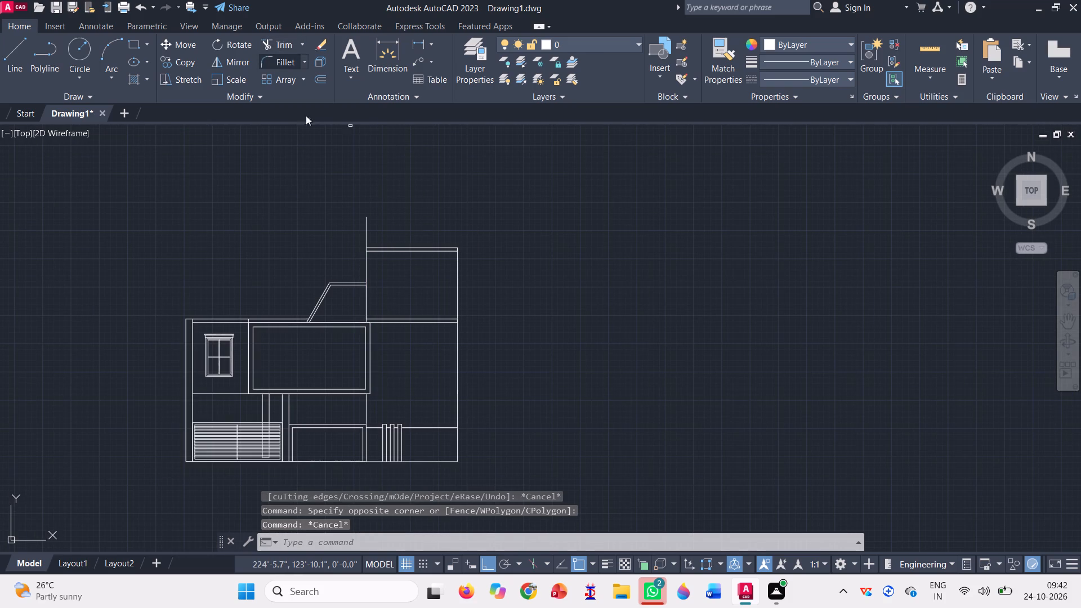
{"action": "scroll", "coordinate": [363, 208], "scroll_direction": "up", "scroll_amount": 1}
{"action": "left_click", "coordinate": [359, 236]}
{"action": "left_click", "coordinate": [381, 242]}
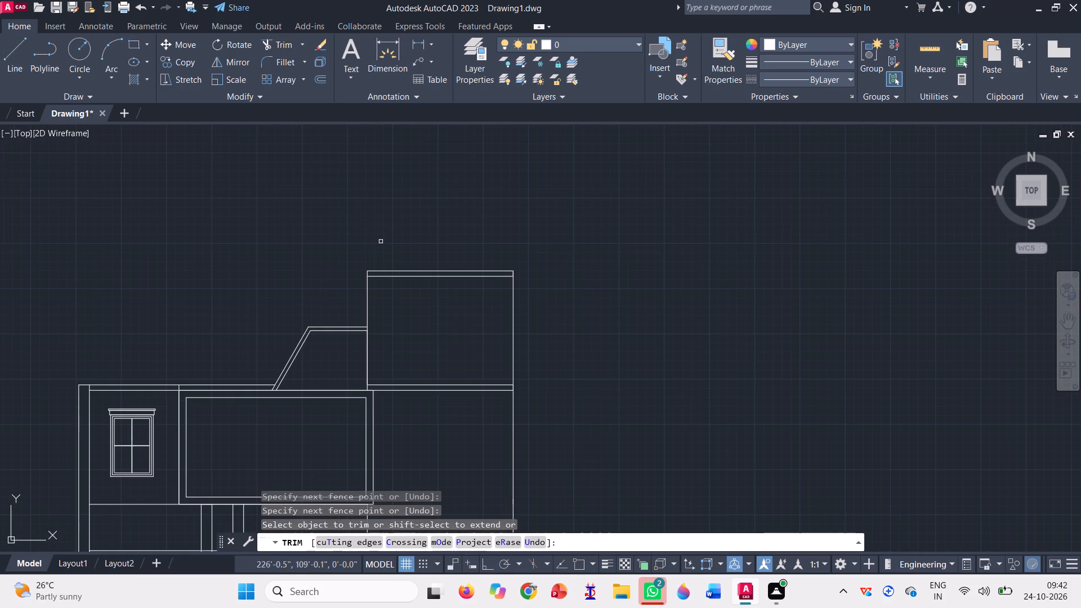
{"action": "key", "text": "Escape"}
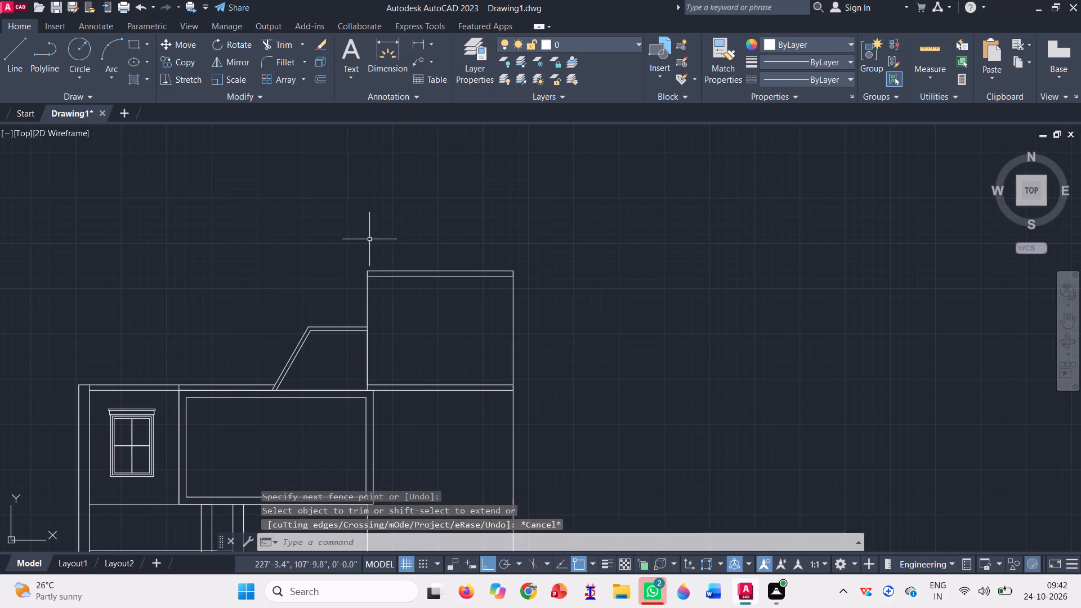
Trim the short vertical line crossing the top-storey floor band above the large framed room's left edge.
{"action": "scroll", "coordinate": [472, 243], "scroll_direction": "down", "scroll_amount": 1}
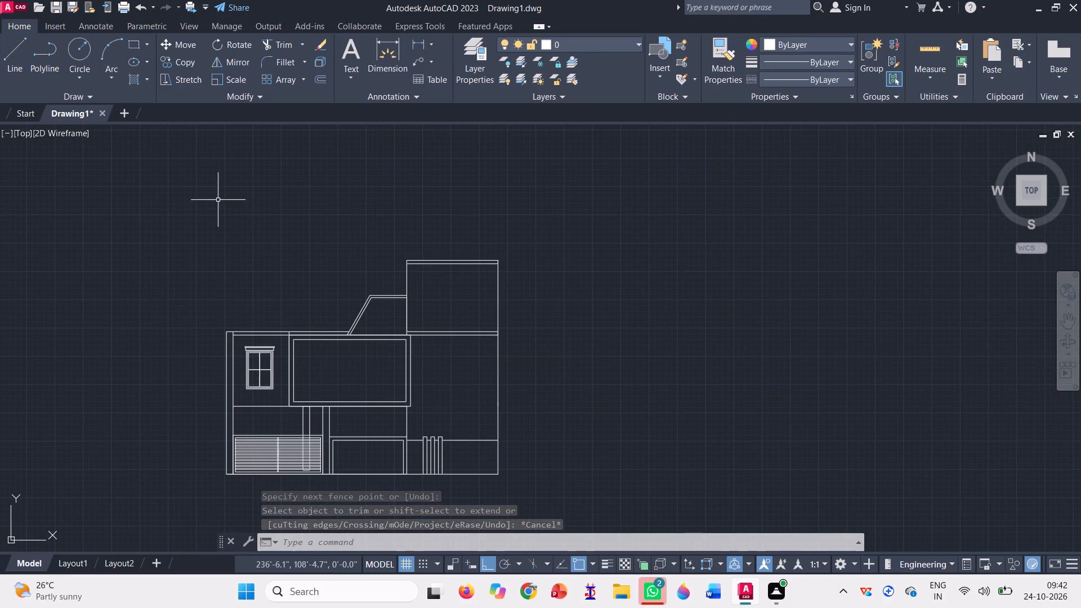
{"action": "left_click", "coordinate": [263, 46]}
{"action": "scroll", "coordinate": [282, 318], "scroll_direction": "up", "scroll_amount": 3}
{"action": "scroll", "coordinate": [333, 377], "scroll_direction": "up", "scroll_amount": 3}
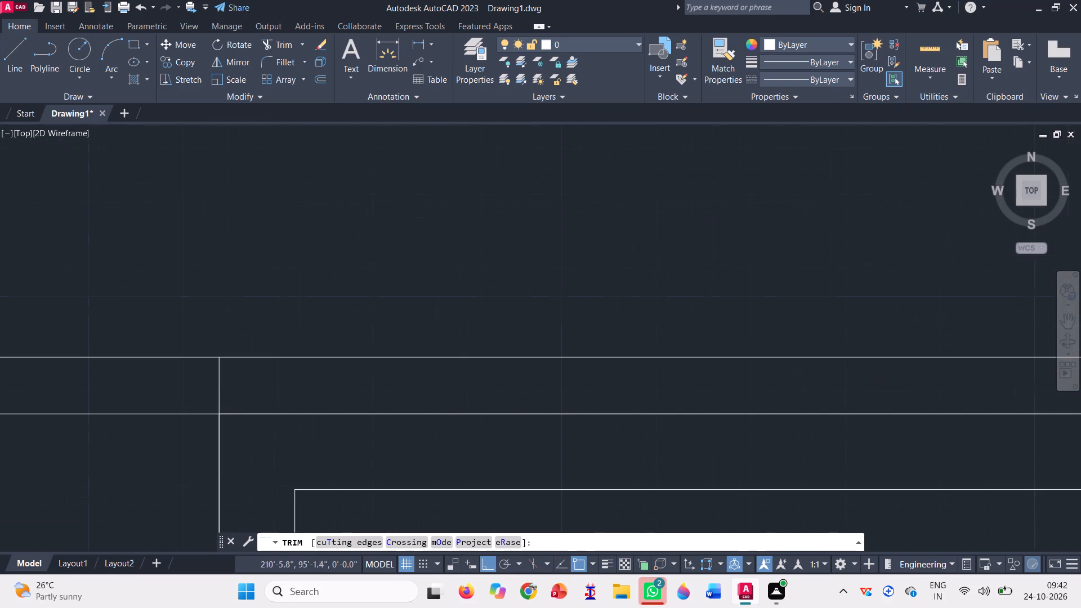
{"action": "left_click", "coordinate": [216, 368]}
{"action": "left_click", "coordinate": [265, 381]}
{"action": "scroll", "coordinate": [345, 304], "scroll_direction": "down", "scroll_amount": 1}
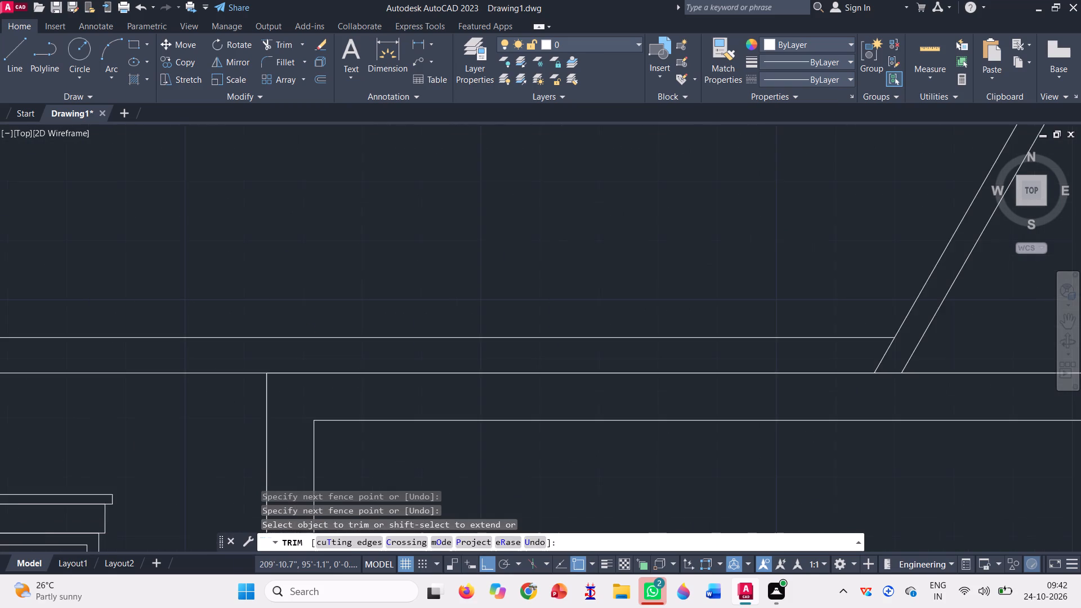
{"action": "scroll", "coordinate": [382, 276], "scroll_direction": "down", "scroll_amount": 4}
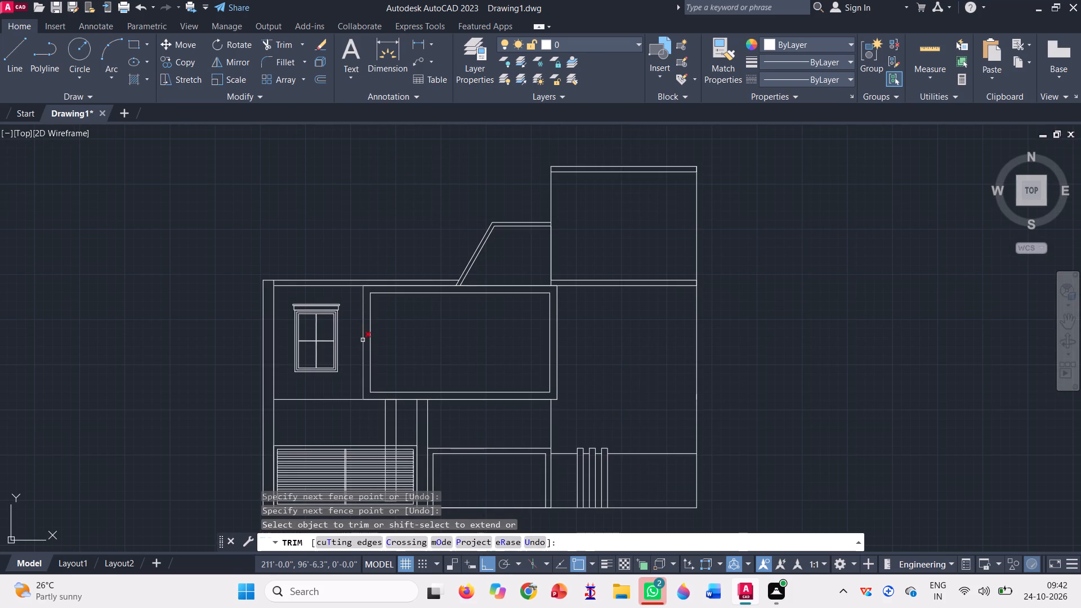
Trim the overlapping line segments along the left and top edges of the large framed room, up to the sloped profile's base.
{"action": "left_click", "coordinate": [363, 340]}
{"action": "scroll", "coordinate": [361, 307], "scroll_direction": "up", "scroll_amount": 3}
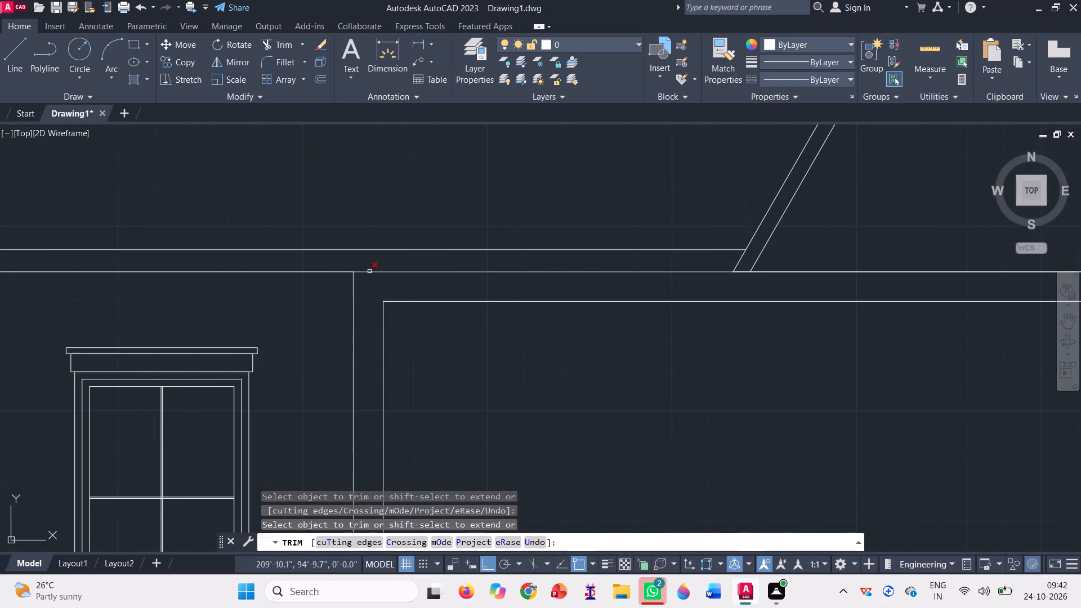
{"action": "left_click", "coordinate": [369, 270]}
{"action": "scroll", "coordinate": [347, 213], "scroll_direction": "down", "scroll_amount": 1}
{"action": "scroll", "coordinate": [424, 231], "scroll_direction": "down", "scroll_amount": 1}
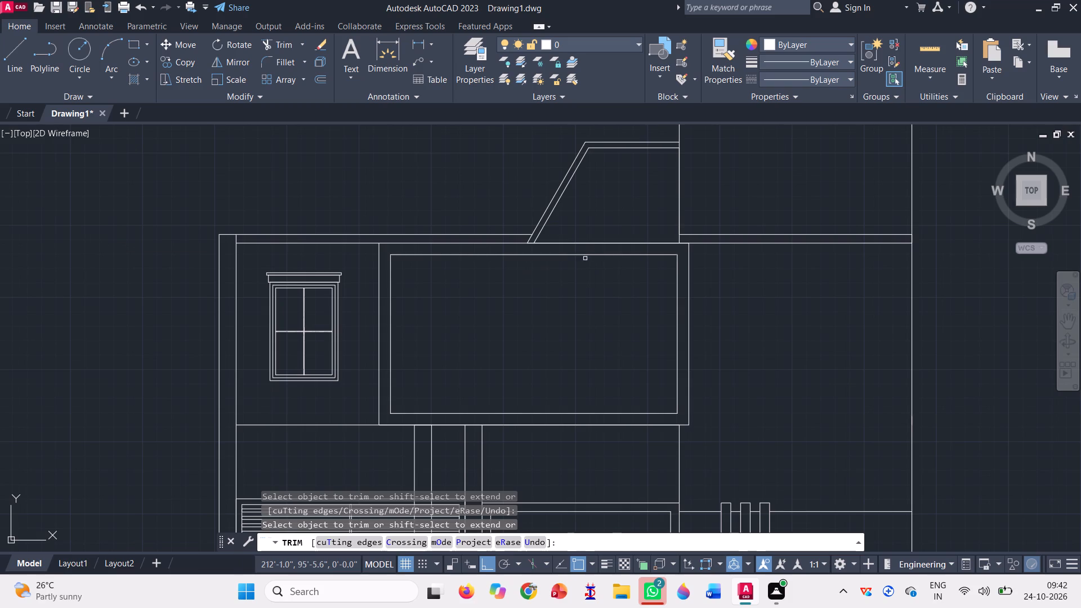
{"action": "left_click", "coordinate": [566, 241]}
{"action": "scroll", "coordinate": [522, 240], "scroll_direction": "up", "scroll_amount": 4}
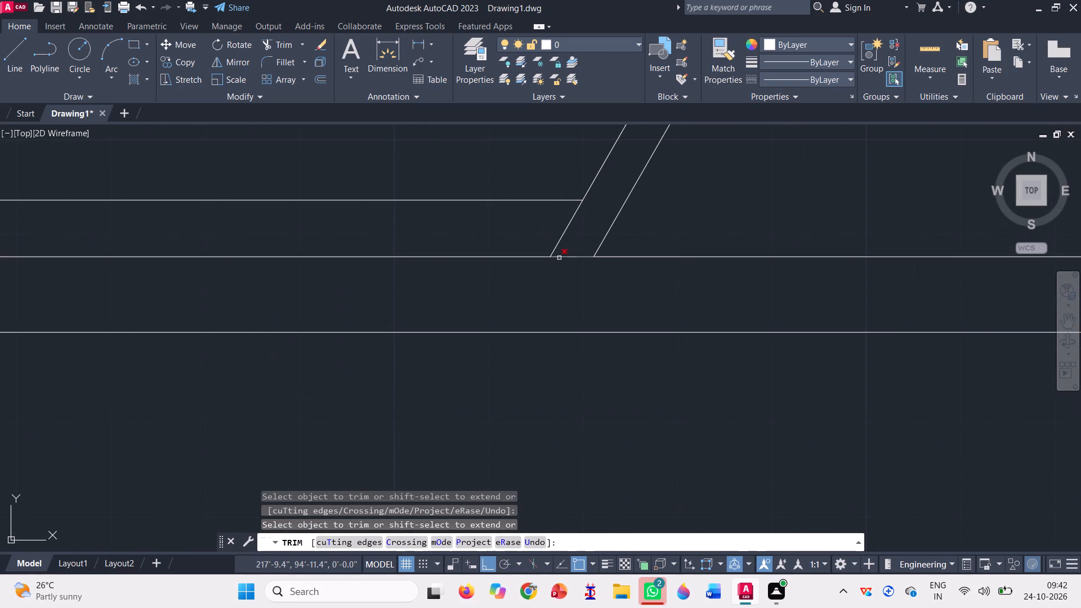
{"action": "left_click", "coordinate": [559, 258]}
{"action": "scroll", "coordinate": [512, 218], "scroll_direction": "down", "scroll_amount": 4}
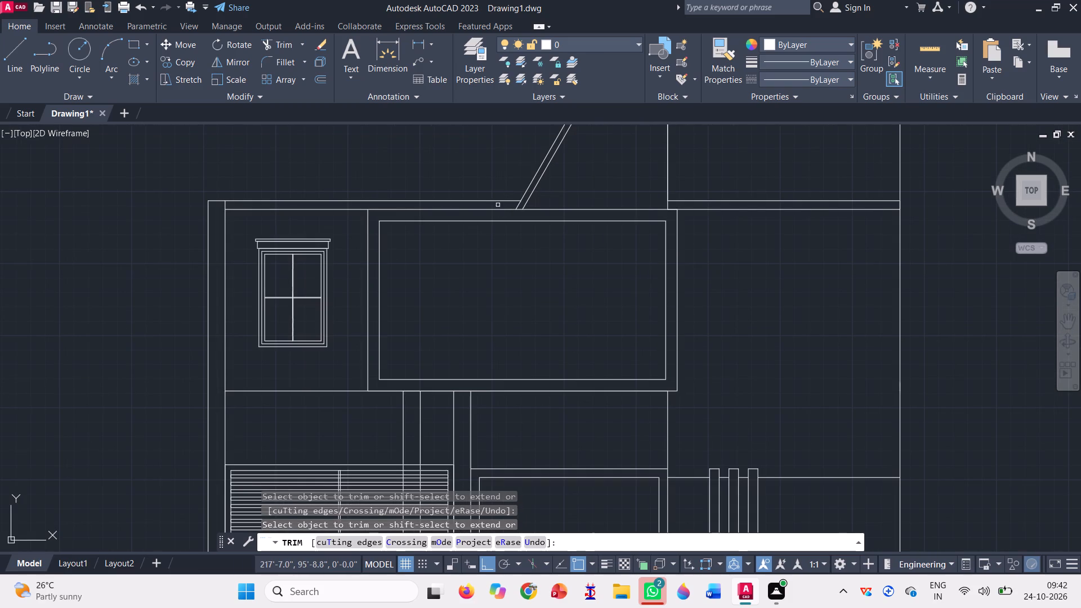
Trim the overlapping line segments along the bottom edge of the large framed room, above and beside the ground-storey columns.
{"action": "scroll", "coordinate": [400, 394], "scroll_direction": "up", "scroll_amount": 3}
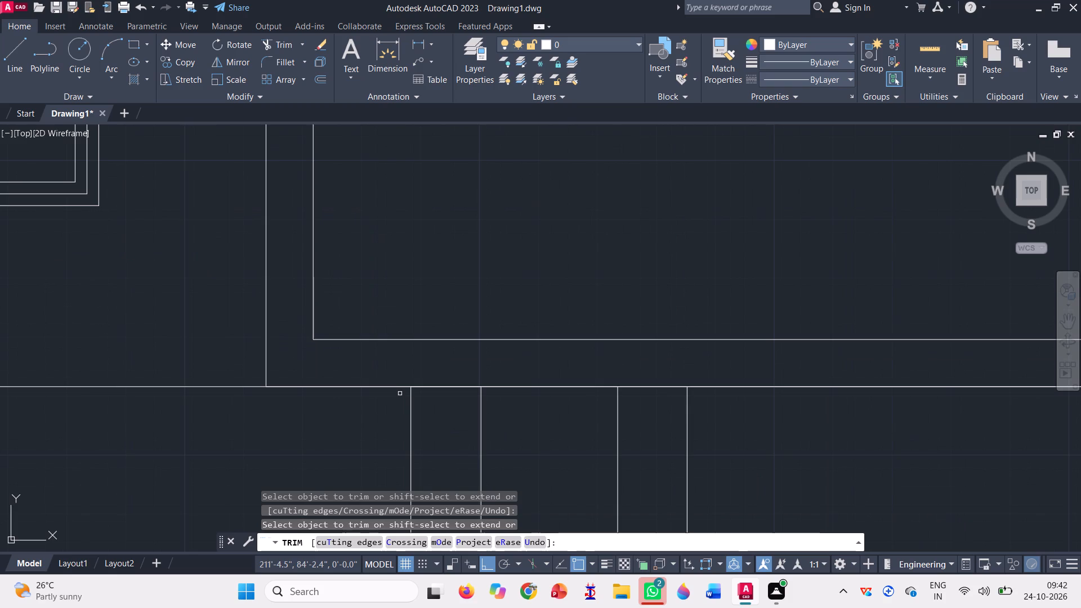
{"action": "left_click", "coordinate": [395, 387]}
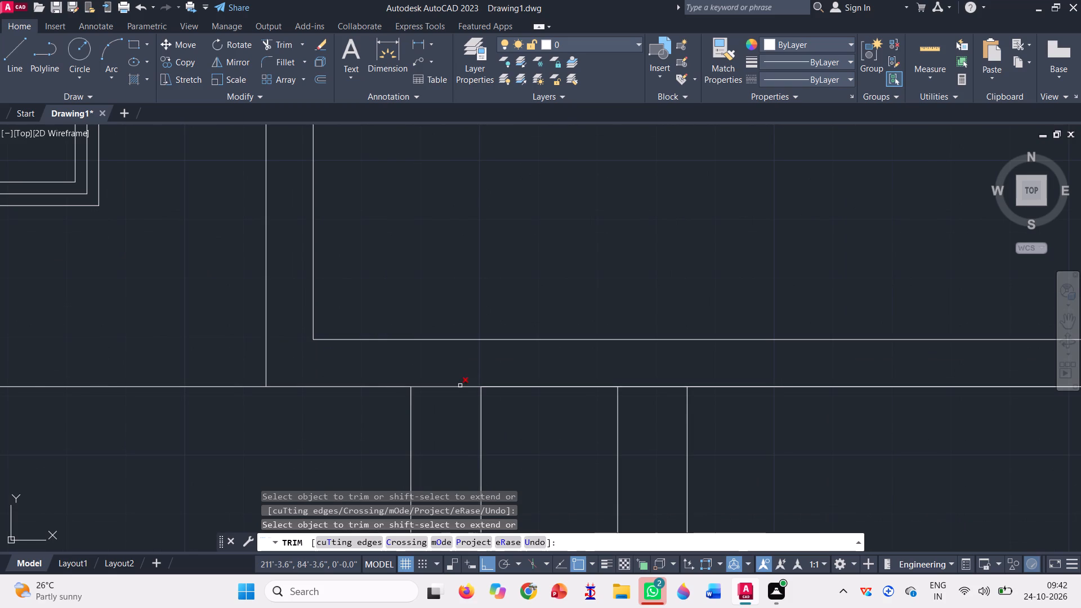
{"action": "left_click", "coordinate": [459, 386]}
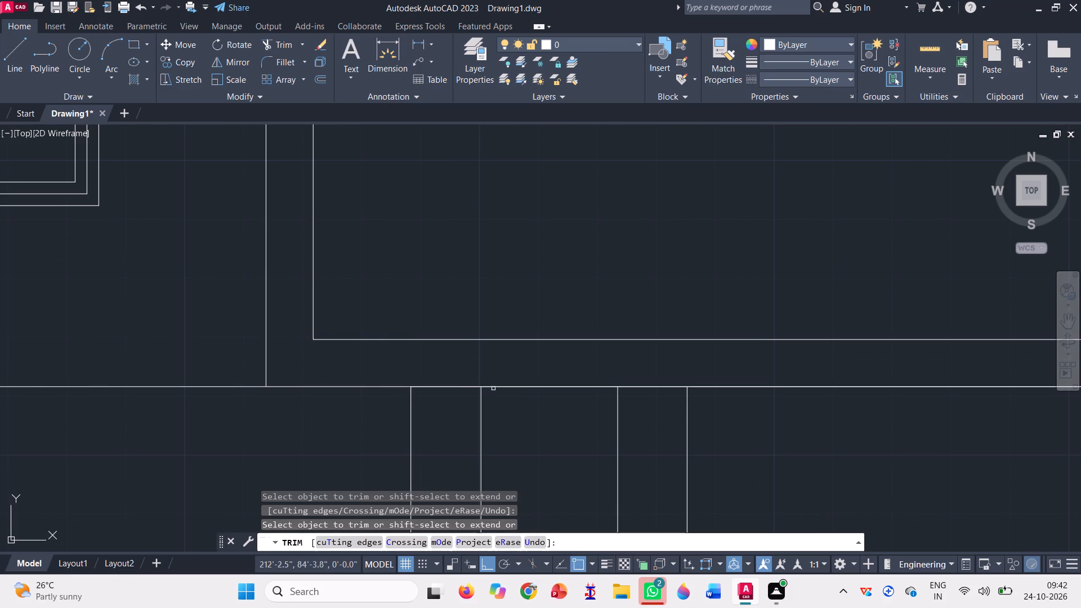
{"action": "left_click", "coordinate": [492, 386]}
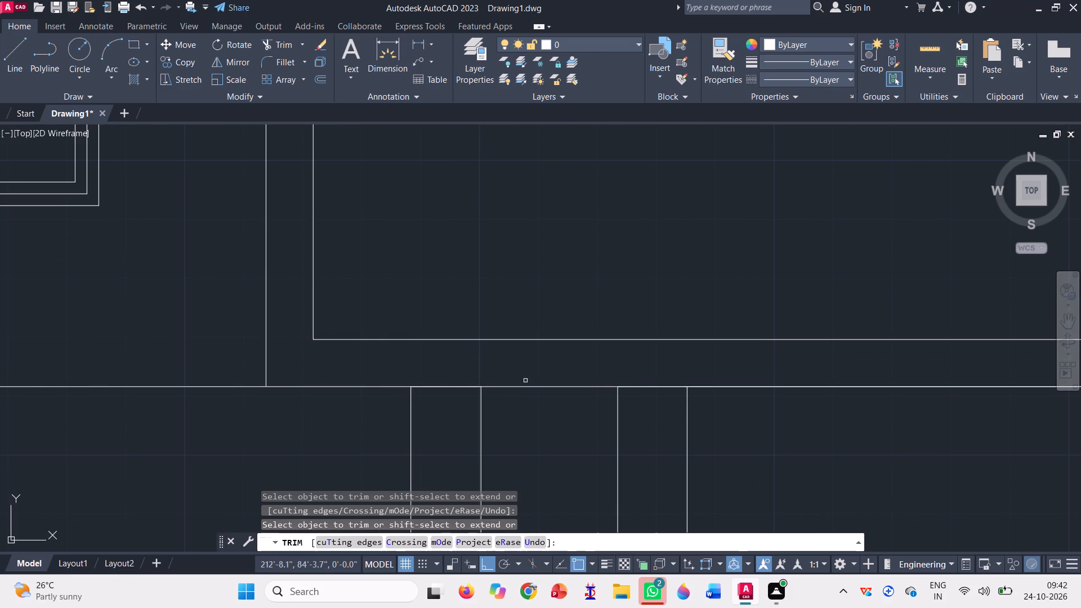
{"action": "left_click", "coordinate": [646, 387]}
{"action": "scroll", "coordinate": [334, 340], "scroll_direction": "down", "scroll_amount": 1}
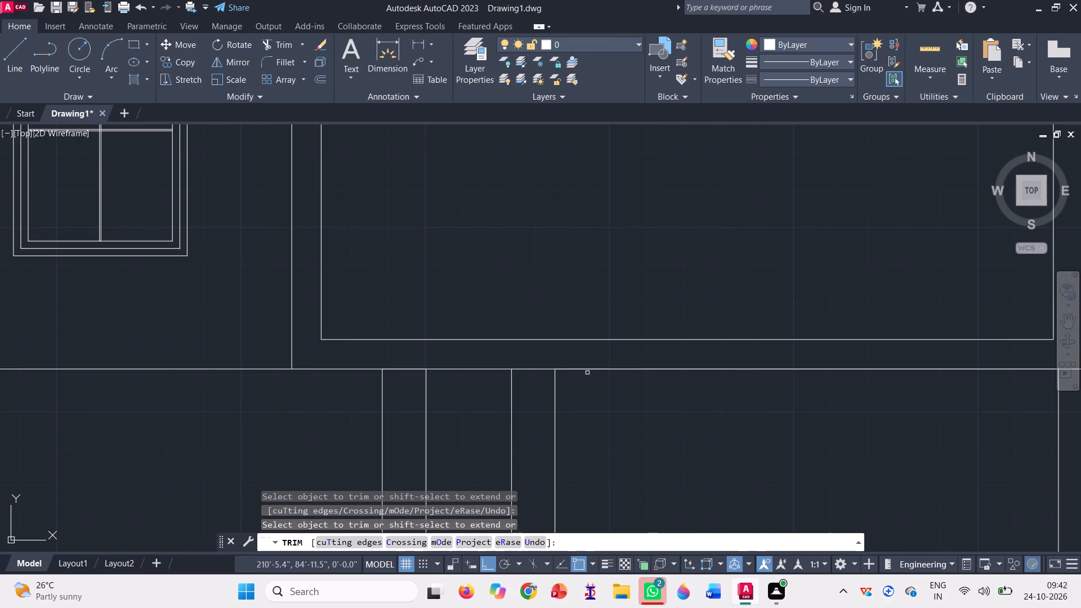
{"action": "left_click", "coordinate": [588, 370]}
{"action": "scroll", "coordinate": [527, 368], "scroll_direction": "down", "scroll_amount": 1}
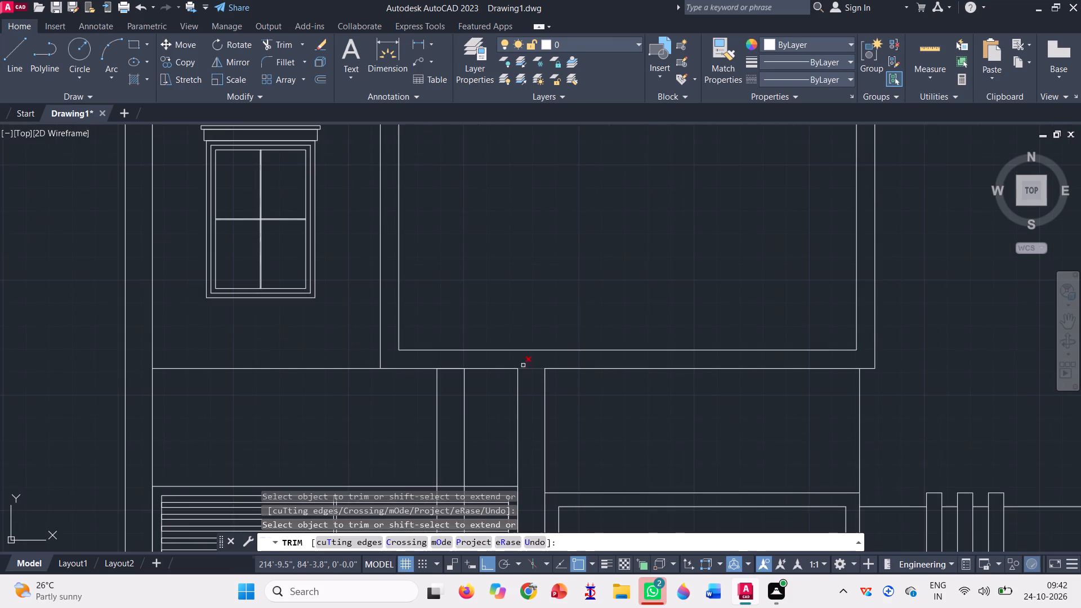
{"action": "scroll", "coordinate": [632, 398], "scroll_direction": "down", "scroll_amount": 1}
{"action": "scroll", "coordinate": [792, 361], "scroll_direction": "up", "scroll_amount": 2}
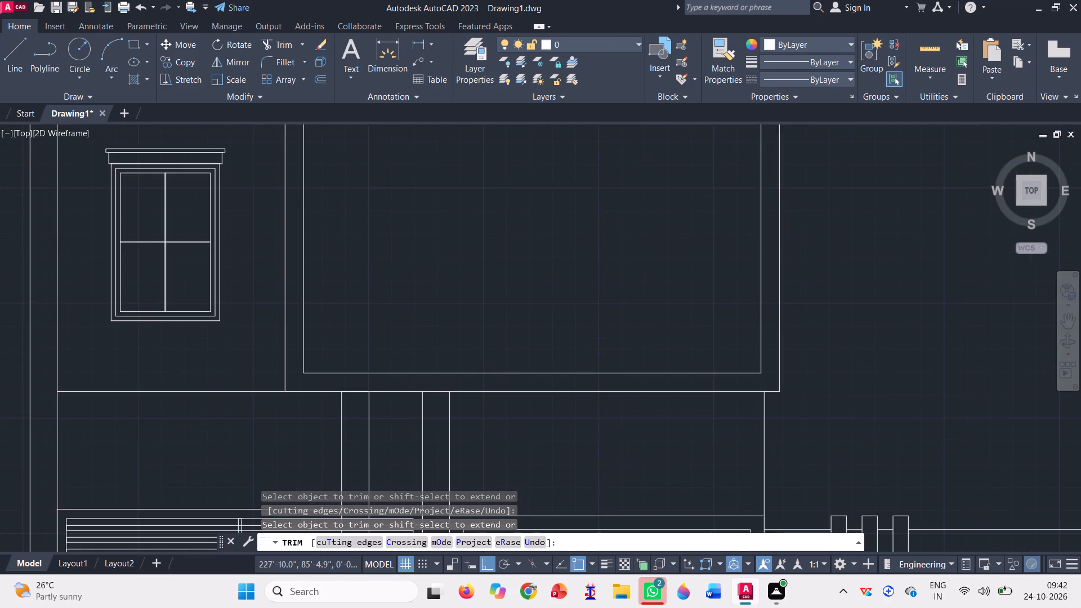
{"action": "scroll", "coordinate": [771, 377], "scroll_direction": "up", "scroll_amount": 2}
{"action": "scroll", "coordinate": [732, 394], "scroll_direction": "down", "scroll_amount": 5}
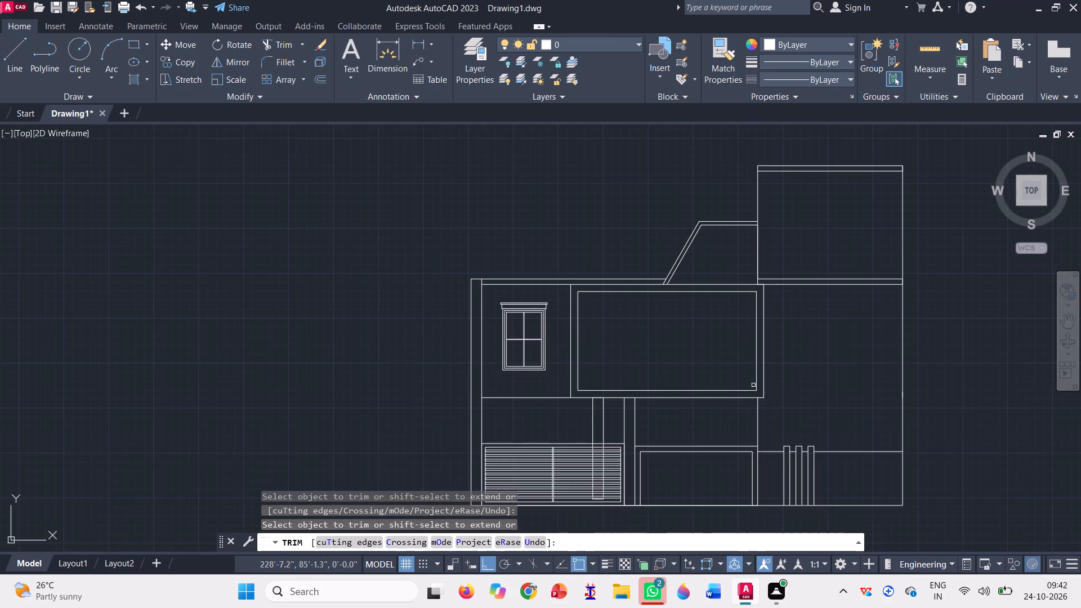
{"action": "key", "text": "Escape"}
Draw a narrow full-height rectangle as a vertical slat inside the large framed room, just off its inner left edge.
{"action": "scroll", "coordinate": [499, 275], "scroll_direction": "down", "scroll_amount": 1}
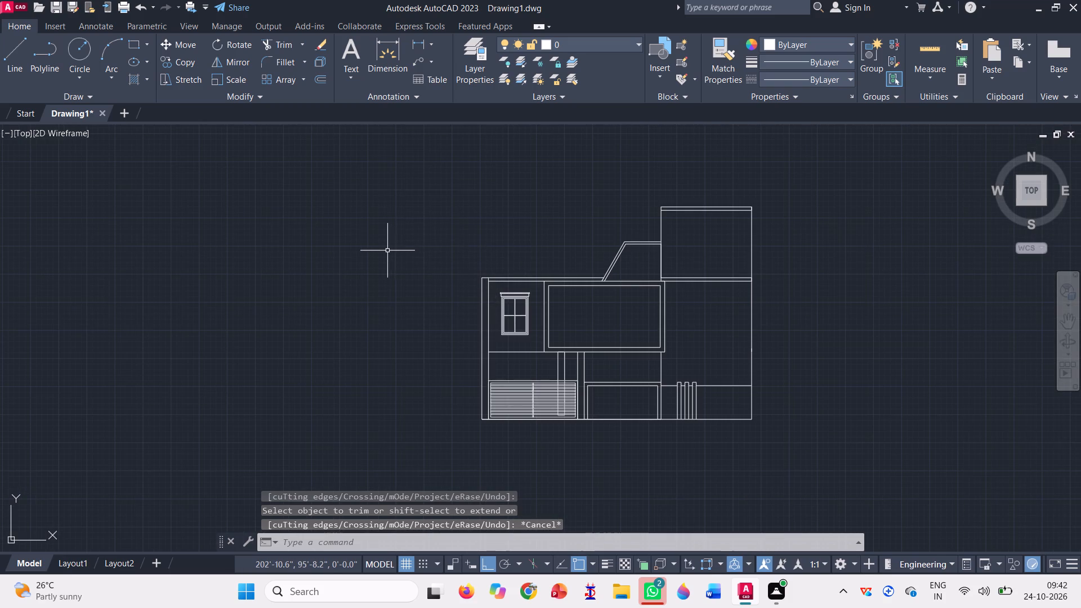
{"action": "left_click", "coordinate": [133, 38]}
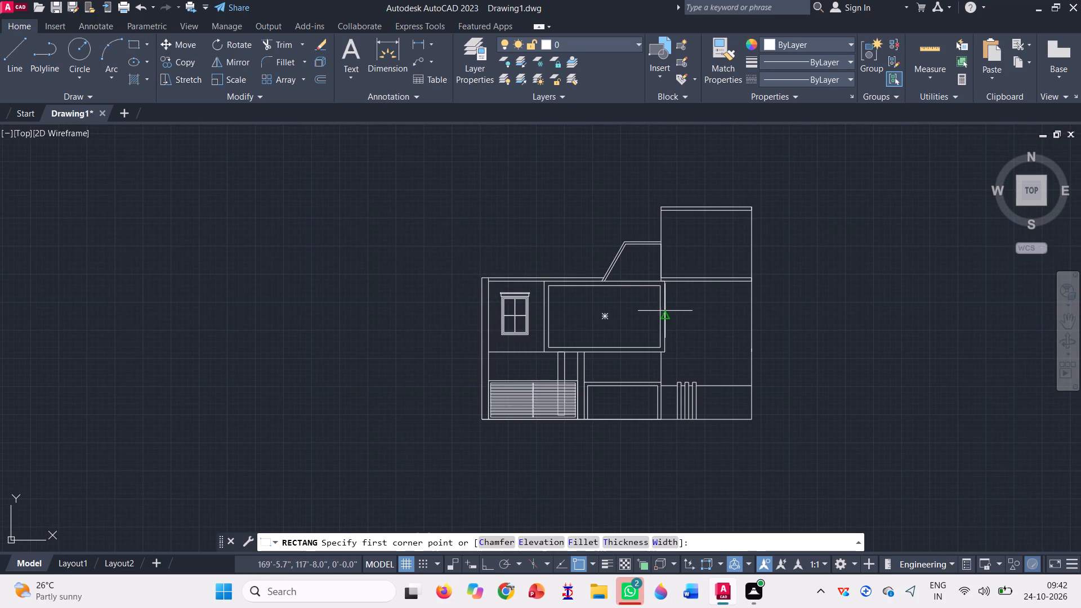
{"action": "scroll", "coordinate": [657, 328], "scroll_direction": "up", "scroll_amount": 1}
{"action": "scroll", "coordinate": [501, 339], "scroll_direction": "up", "scroll_amount": 2}
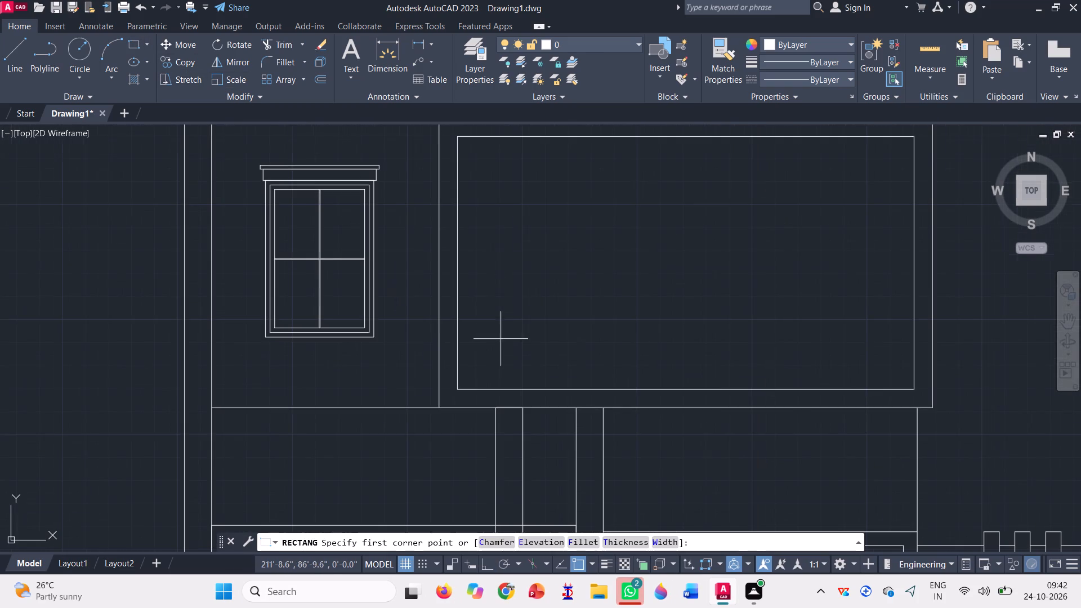
{"action": "left_click", "coordinate": [471, 136]}
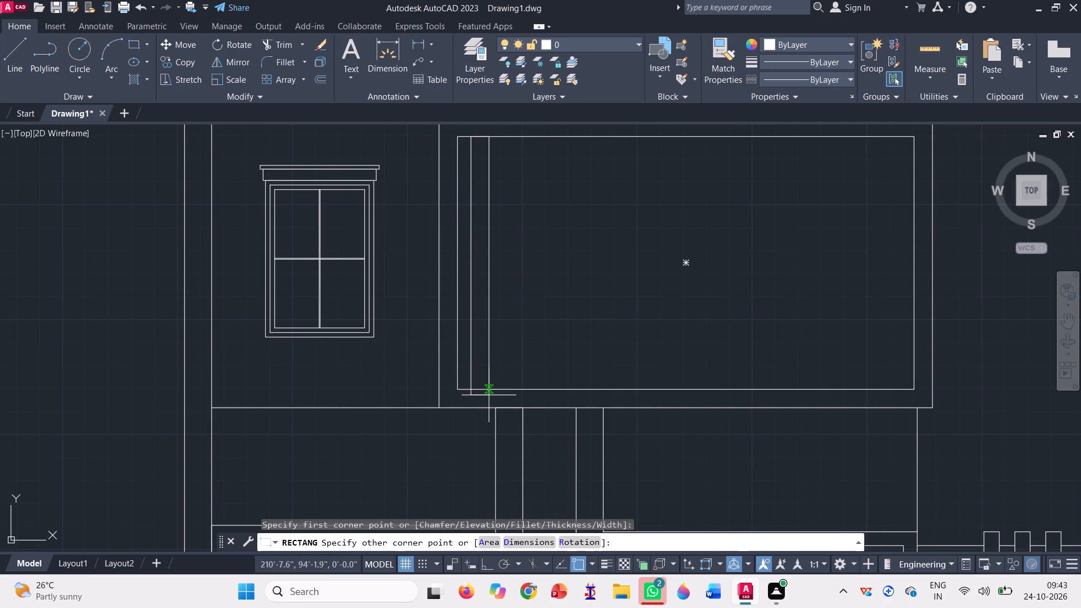
{"action": "left_click", "coordinate": [481, 390]}
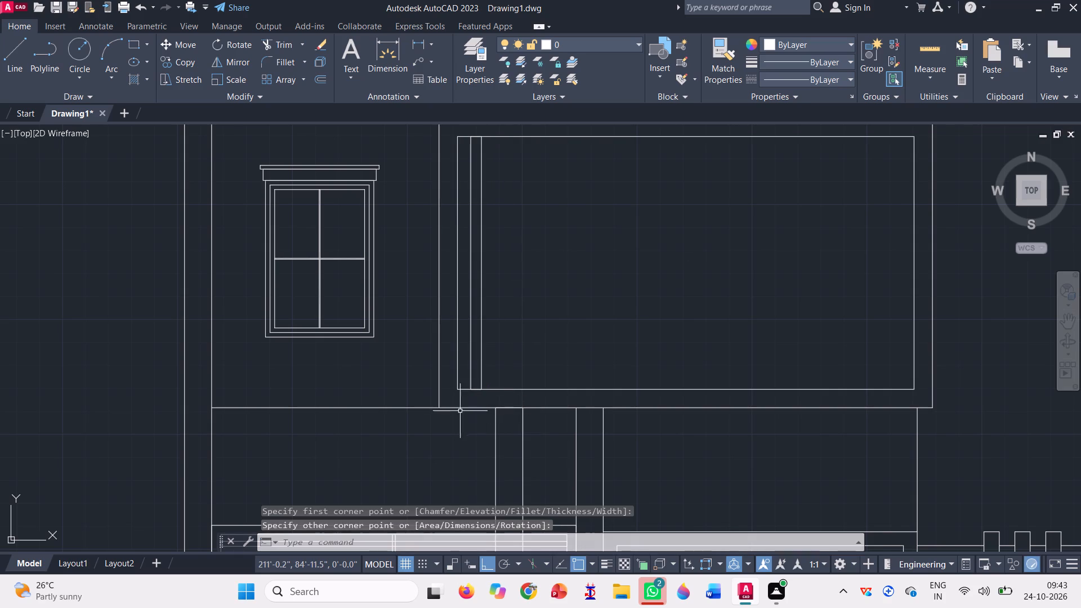
Copy the vertical slat six times to the right at equal spacing, using the inner frame's top-left corner as the base point.
{"action": "left_click", "coordinate": [177, 59]}
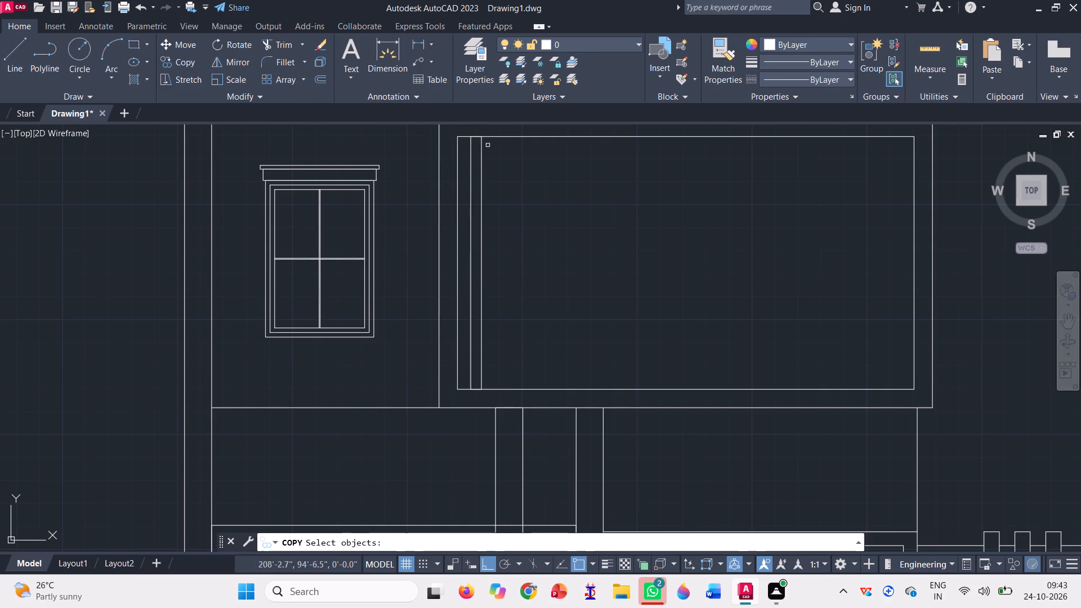
{"action": "scroll", "coordinate": [487, 142], "scroll_direction": "up", "scroll_amount": 1}
{"action": "left_click", "coordinate": [493, 206]}
{"action": "left_click", "coordinate": [458, 185]}
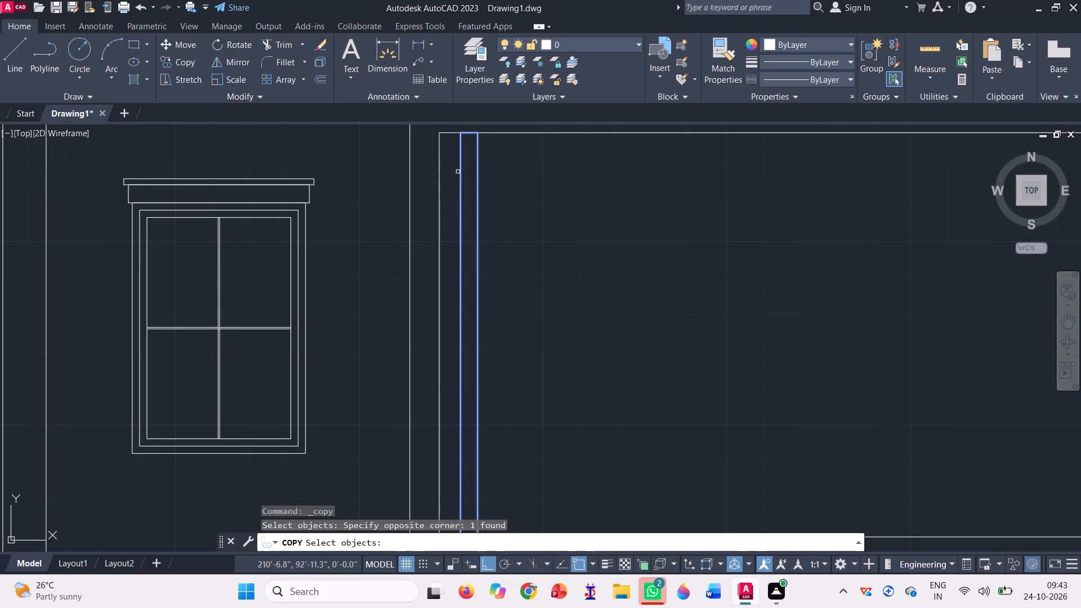
{"action": "key", "text": "space"}
{"action": "left_click", "coordinate": [440, 132]}
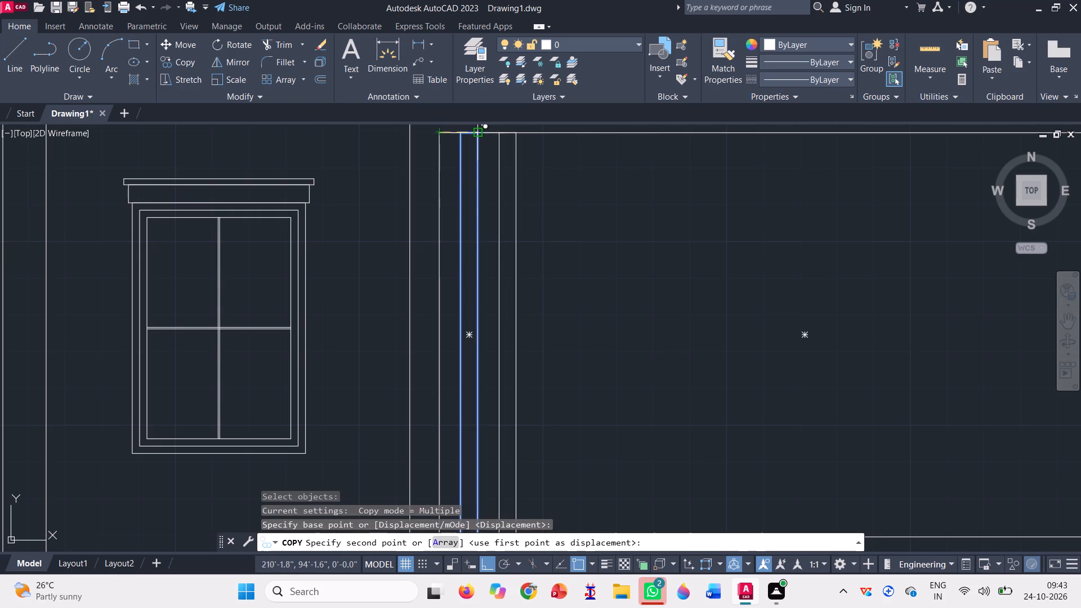
{"action": "left_click", "coordinate": [476, 129]}
{"action": "left_click", "coordinate": [513, 132]}
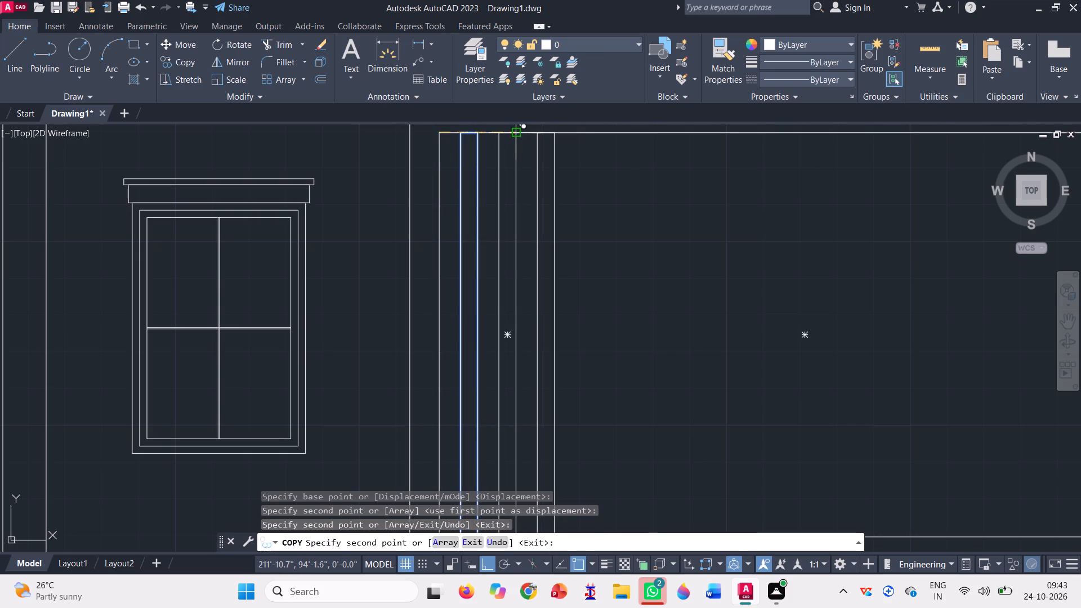
{"action": "left_click", "coordinate": [552, 133]}
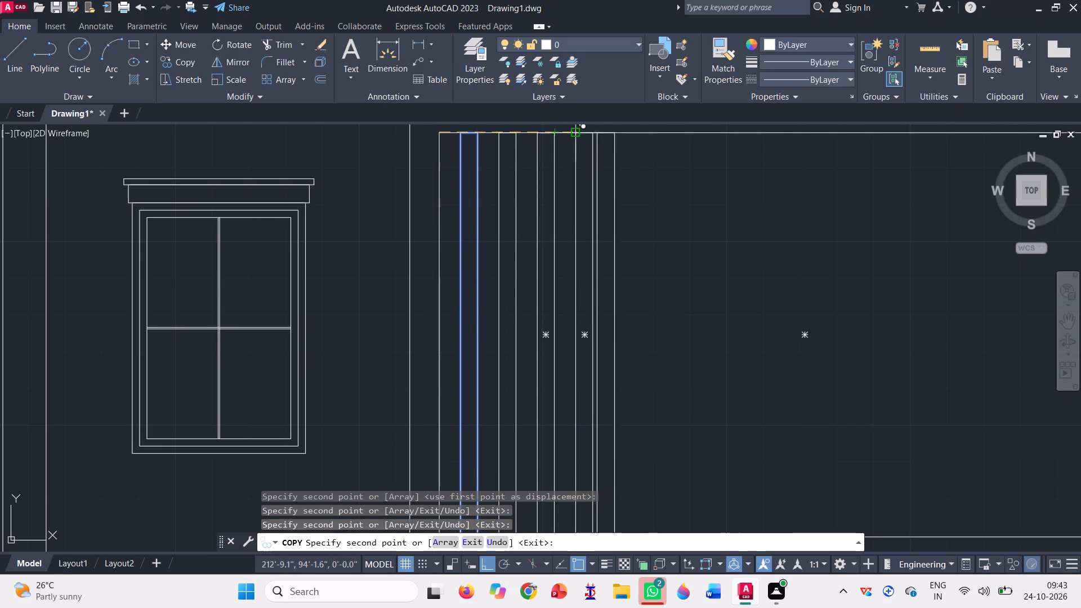
{"action": "left_click", "coordinate": [589, 133]}
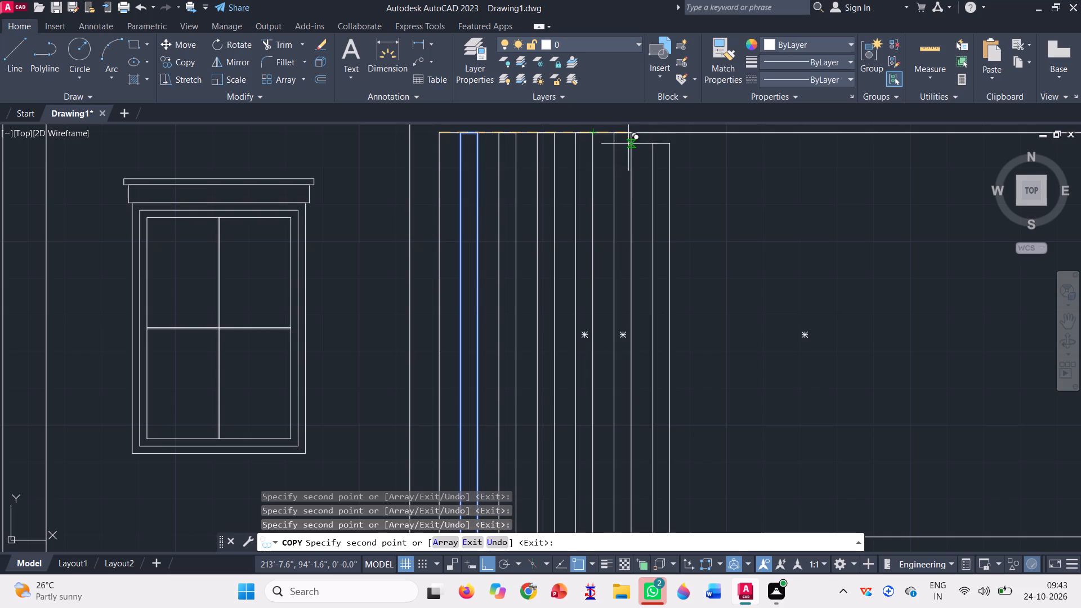
{"action": "left_click", "coordinate": [632, 134]}
{"action": "scroll", "coordinate": [536, 162], "scroll_direction": "down", "scroll_amount": 1}
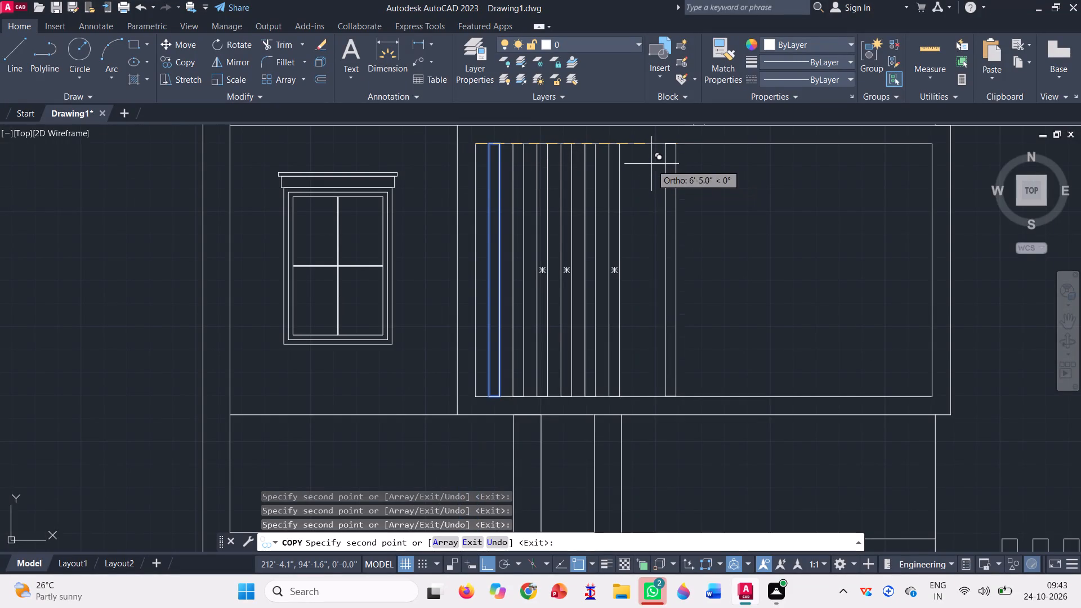
{"action": "left_click", "coordinate": [619, 145]}
{"action": "key", "text": "space"}
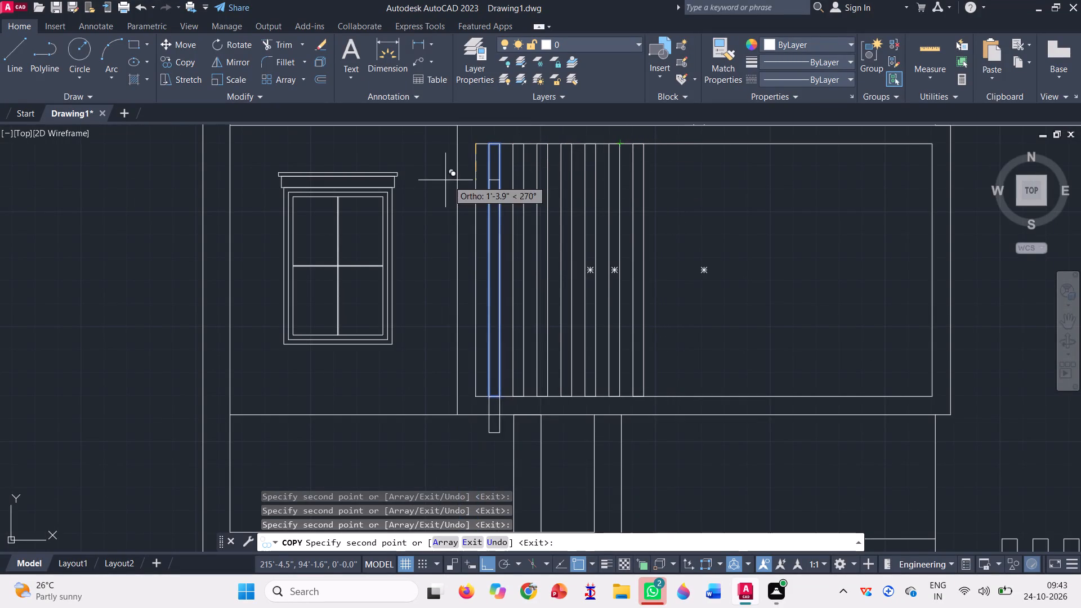
Draw a slightly wider full-height rectangle over the last slat, from its top-left corner down to the inner frame's bottom line.
{"action": "left_click", "coordinate": [134, 42]}
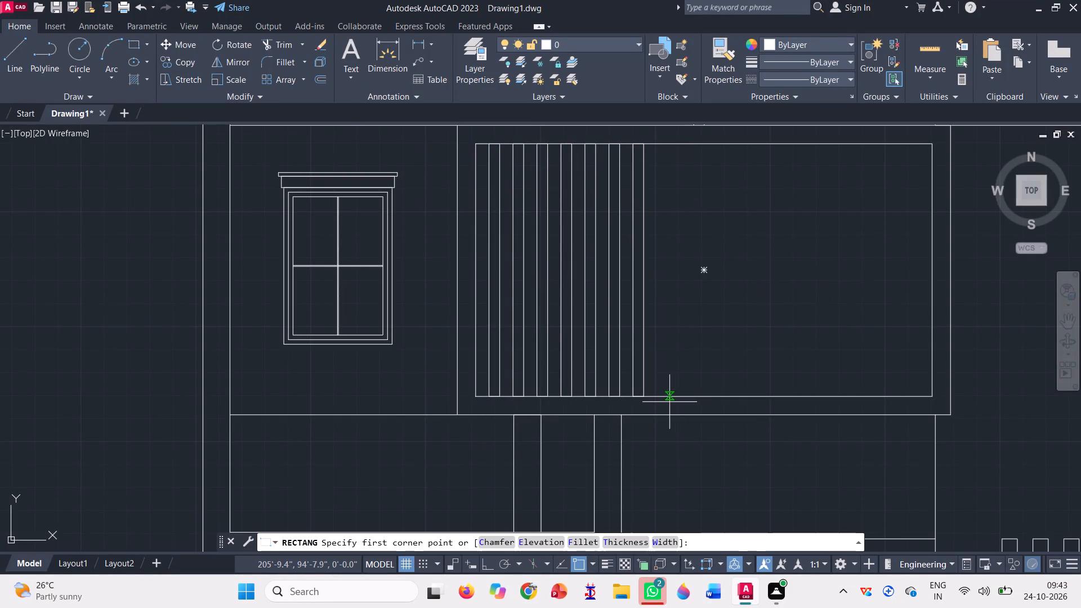
{"action": "scroll", "coordinate": [667, 402], "scroll_direction": "up", "scroll_amount": 1}
{"action": "scroll", "coordinate": [626, 392], "scroll_direction": "down", "scroll_amount": 1}
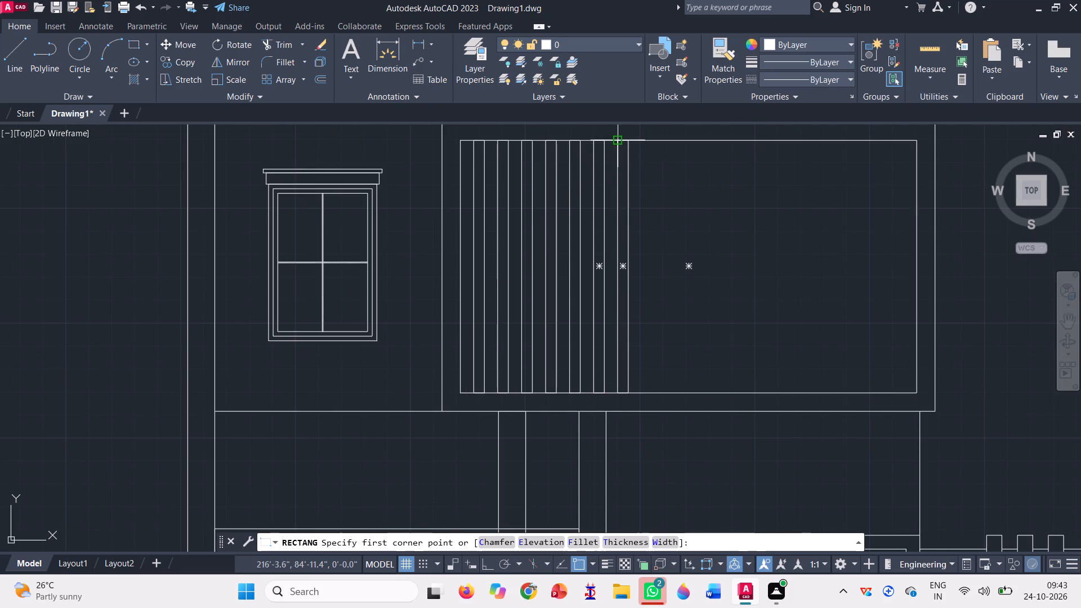
{"action": "left_click", "coordinate": [618, 136]}
{"action": "scroll", "coordinate": [645, 400], "scroll_direction": "up", "scroll_amount": 1}
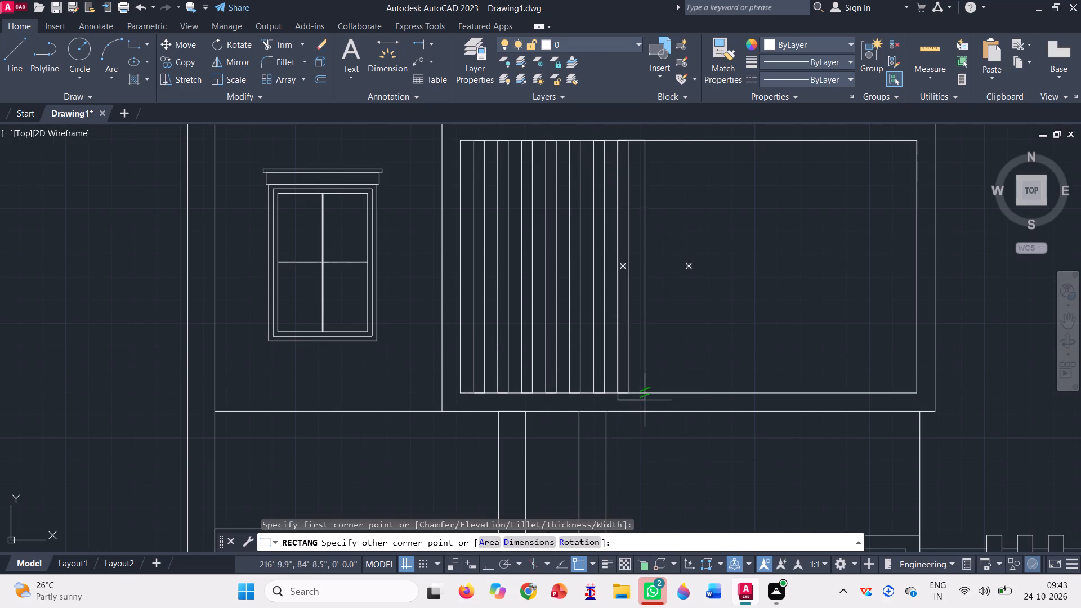
{"action": "scroll", "coordinate": [645, 400], "scroll_direction": "up", "scroll_amount": 5}
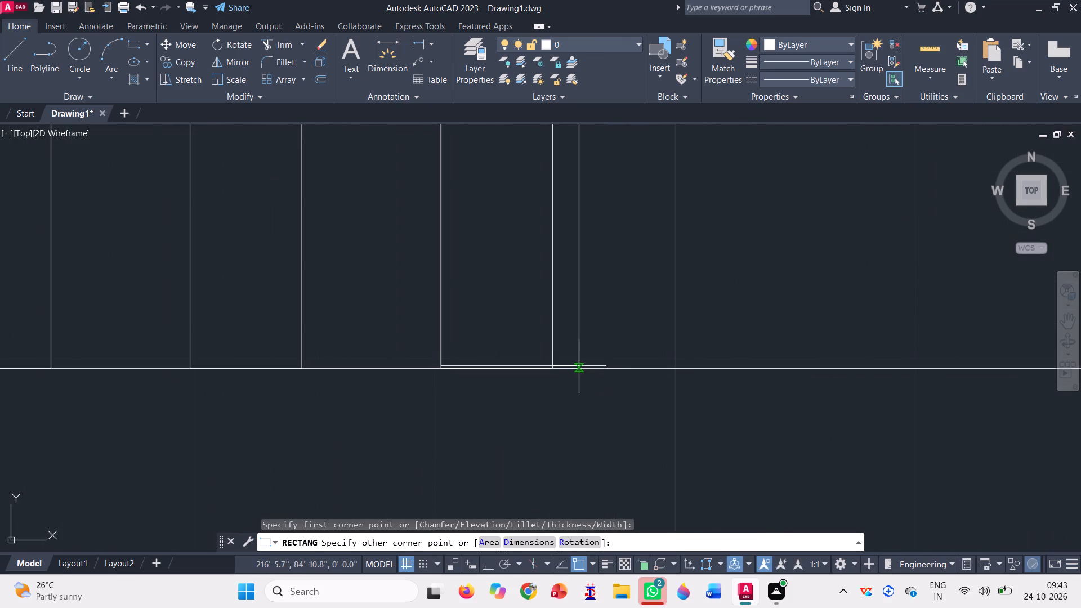
{"action": "left_click", "coordinate": [581, 368]}
{"action": "scroll", "coordinate": [585, 399], "scroll_direction": "down", "scroll_amount": 3}
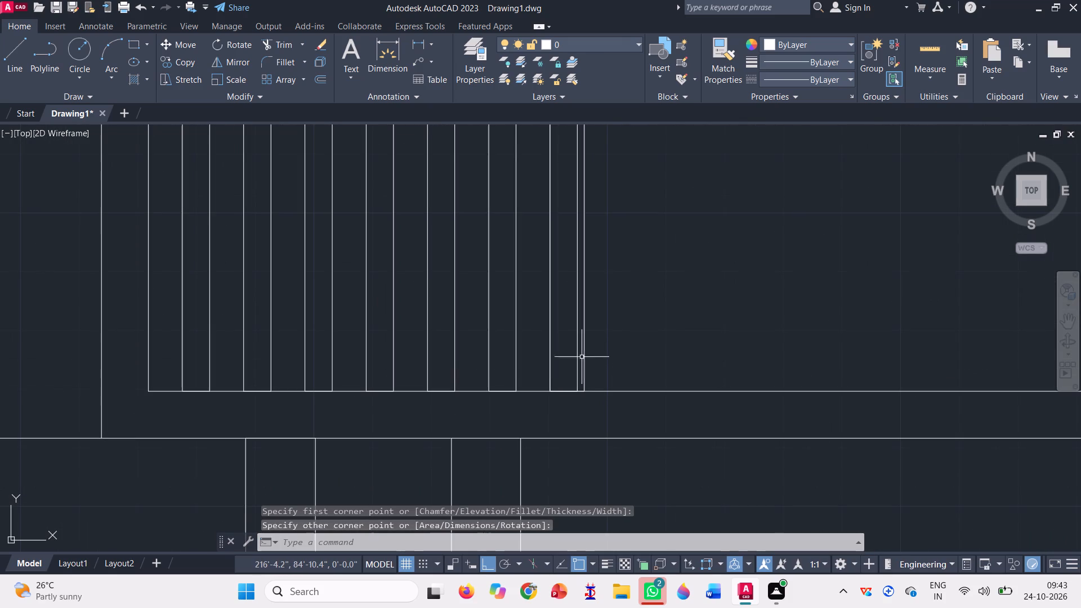
Delete the narrow last slat that lies underneath the slightly wider end slat in the large framed room.
{"action": "left_click", "coordinate": [576, 343]}
{"action": "scroll", "coordinate": [584, 396], "scroll_direction": "down", "scroll_amount": 2}
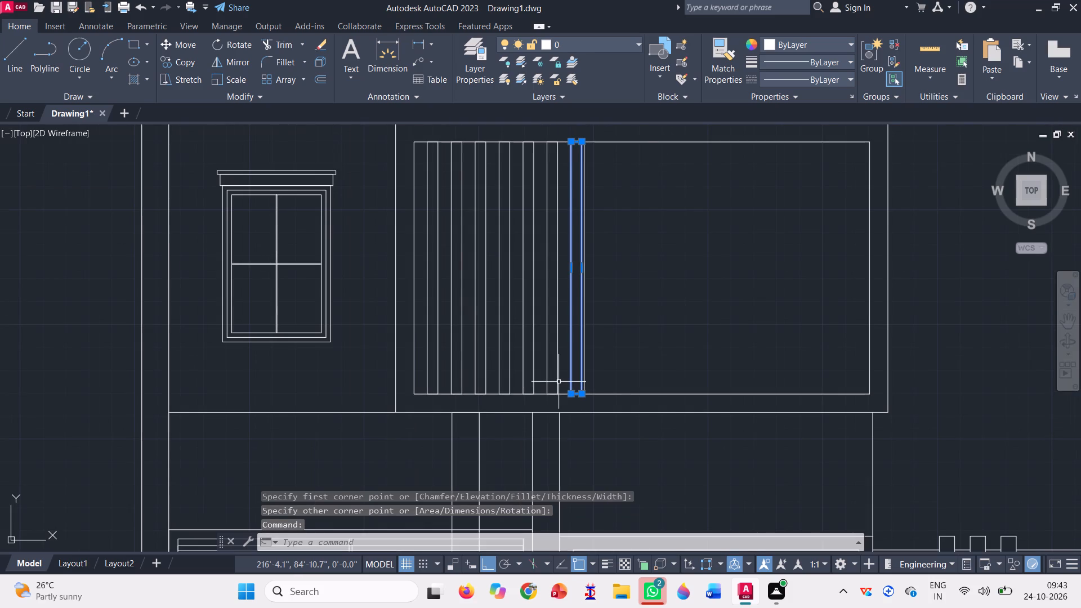
{"action": "key", "text": "Delete"}
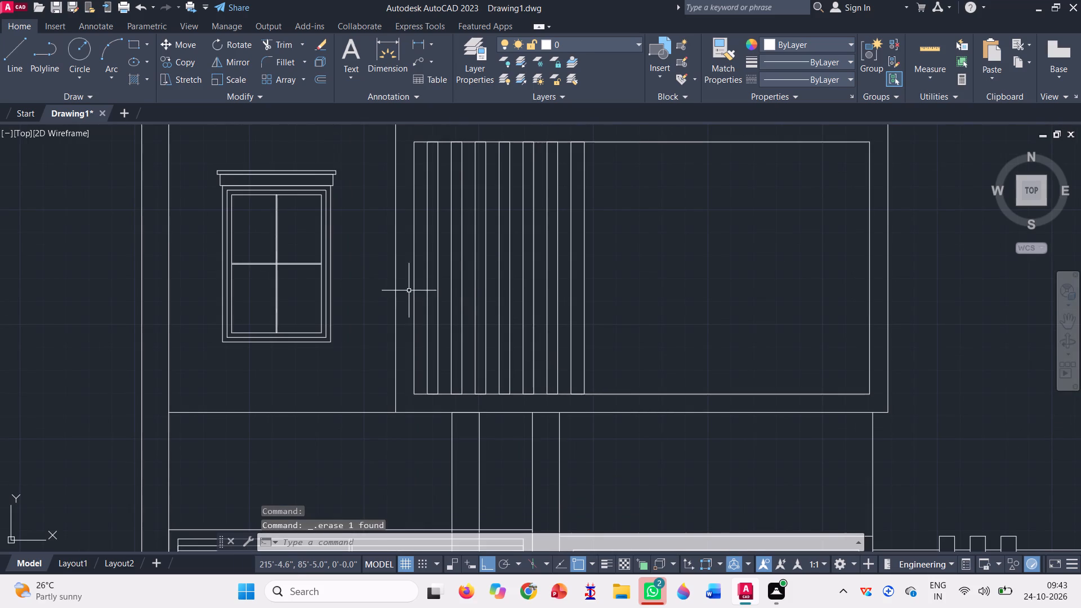
Move the second slat left along the inner frame's top line so it sits closer to the first slat.
{"action": "scroll", "coordinate": [386, 275], "scroll_direction": "down", "scroll_amount": 1}
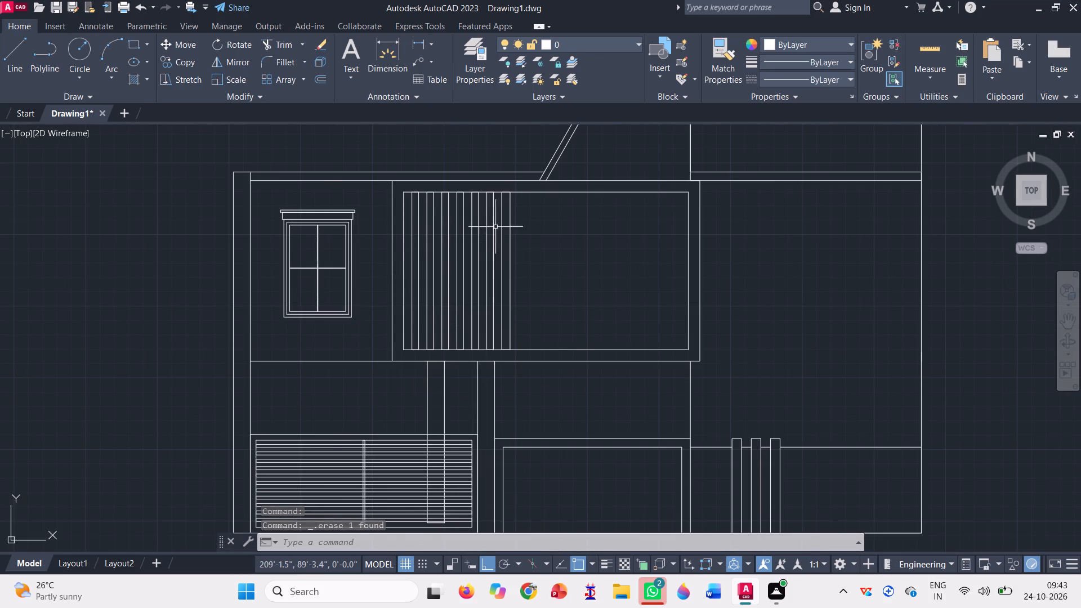
{"action": "scroll", "coordinate": [490, 218], "scroll_direction": "up", "scroll_amount": 1}
{"action": "scroll", "coordinate": [380, 166], "scroll_direction": "up", "scroll_amount": 1}
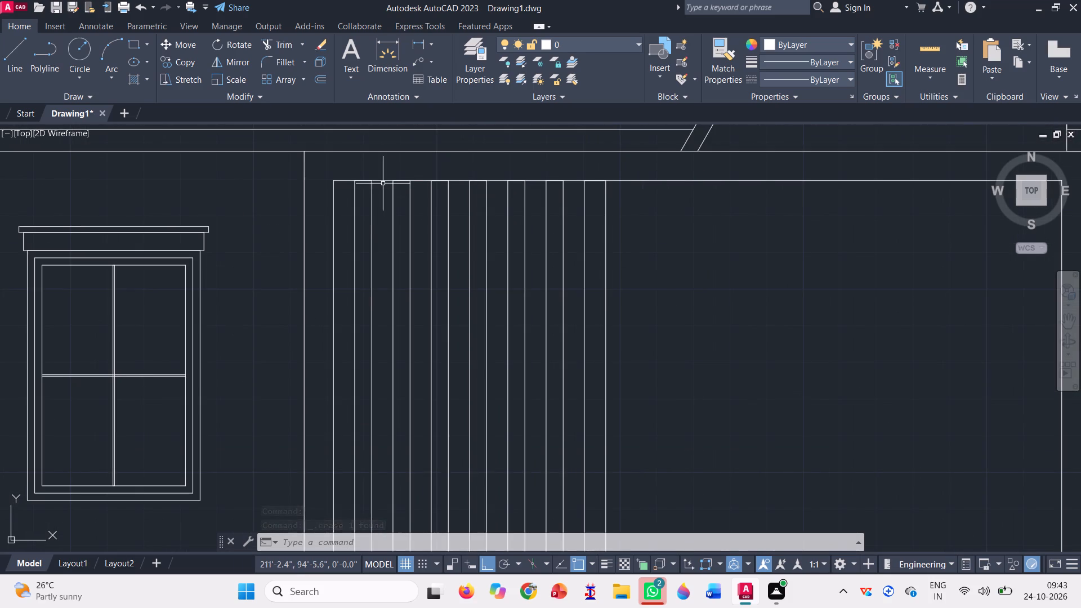
{"action": "left_click", "coordinate": [180, 39]}
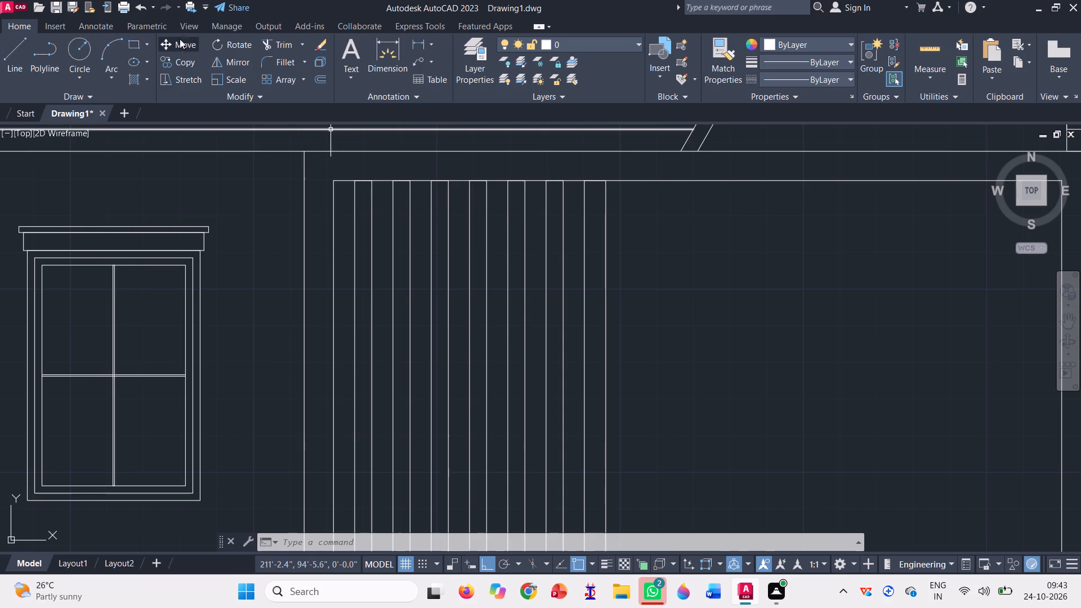
{"action": "scroll", "coordinate": [401, 189], "scroll_direction": "up", "scroll_amount": 2}
{"action": "left_click", "coordinate": [415, 214]}
{"action": "left_click", "coordinate": [366, 197]}
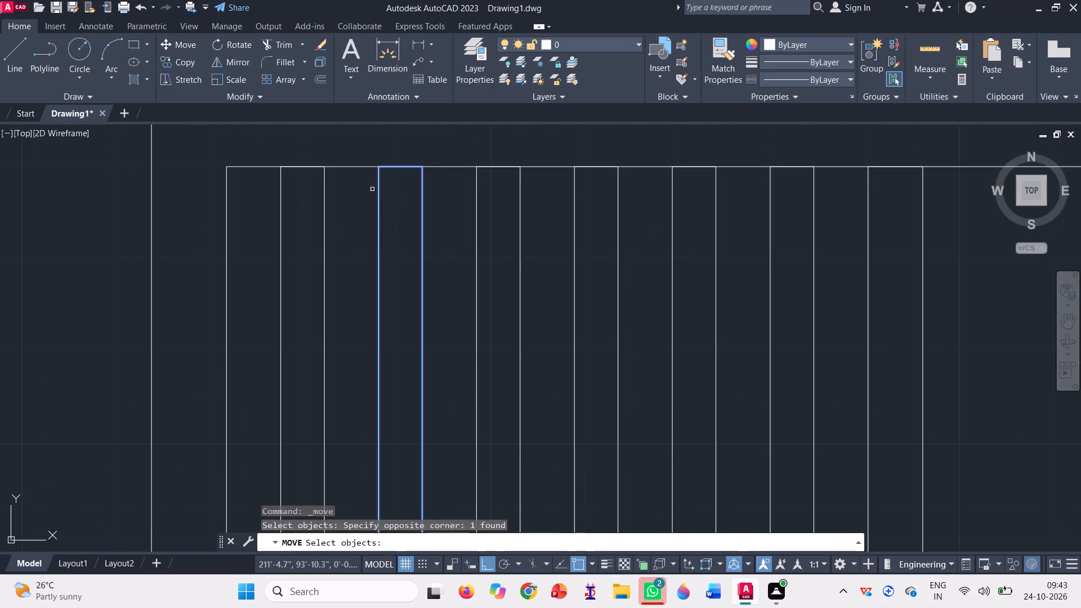
{"action": "key", "text": "space"}
{"action": "left_click", "coordinate": [377, 165]}
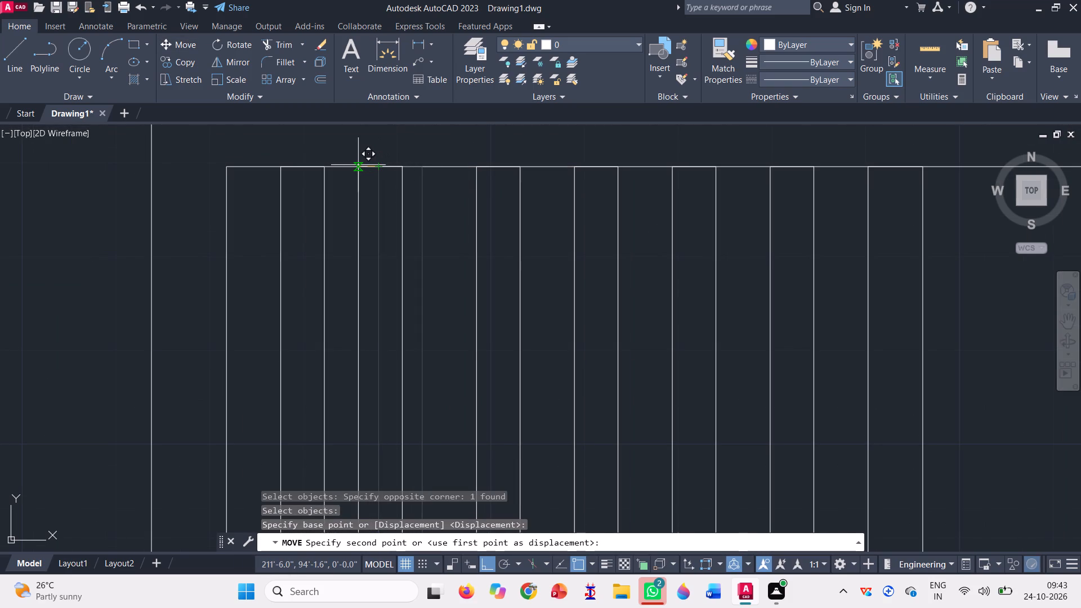
{"action": "left_click", "coordinate": [354, 165]}
Delete the four slats between the moved second slat and the wider end slat.
{"action": "scroll", "coordinate": [374, 177], "scroll_direction": "down", "scroll_amount": 2}
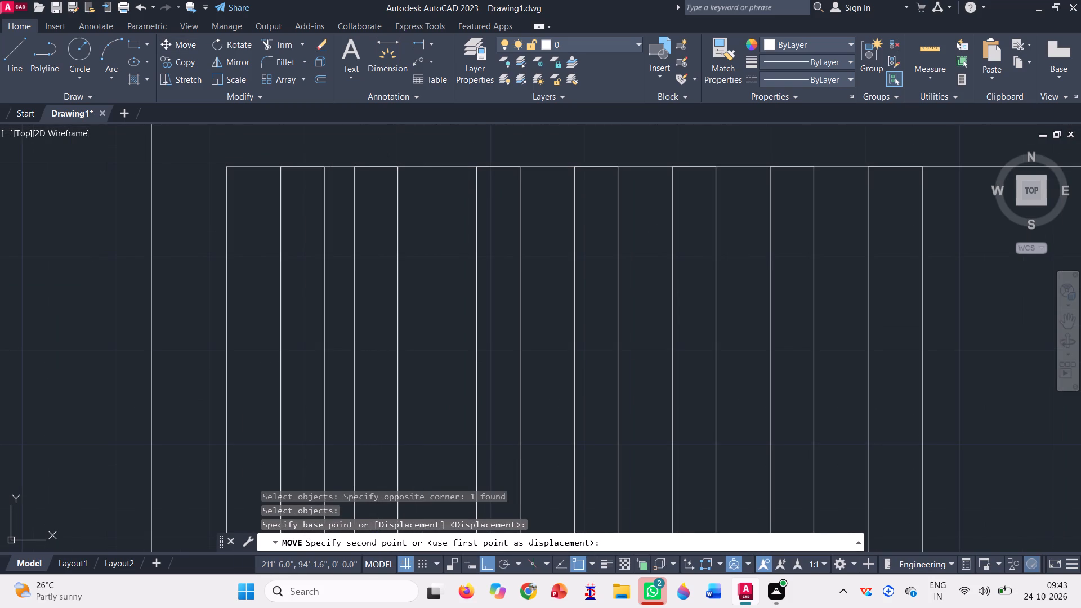
{"action": "scroll", "coordinate": [489, 214], "scroll_direction": "down", "scroll_amount": 2}
{"action": "scroll", "coordinate": [600, 227], "scroll_direction": "down", "scroll_amount": 1}
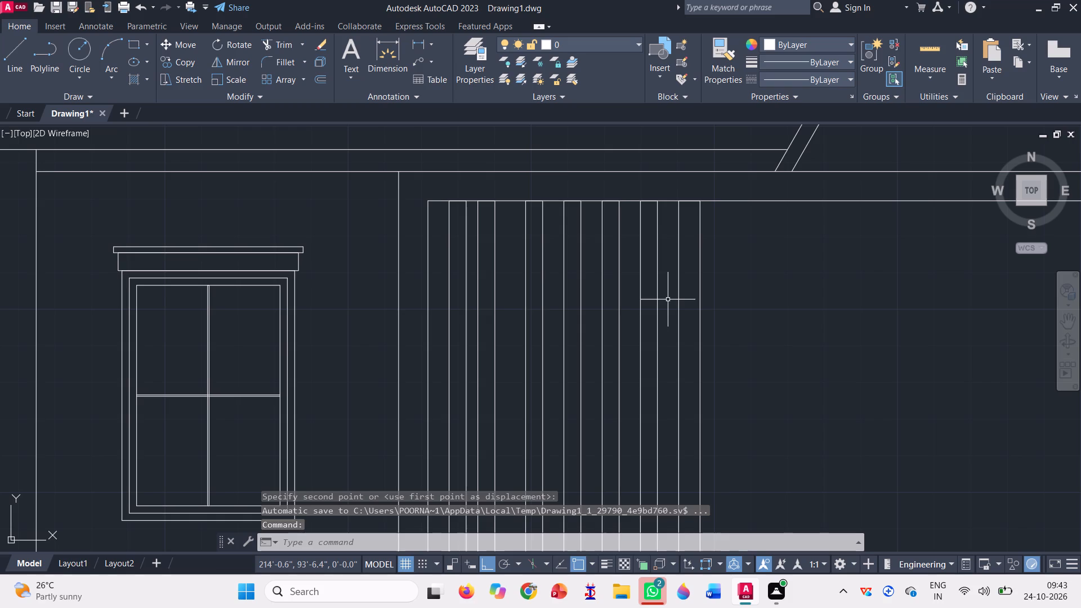
{"action": "left_click", "coordinate": [668, 299]}
{"action": "left_click", "coordinate": [514, 251]}
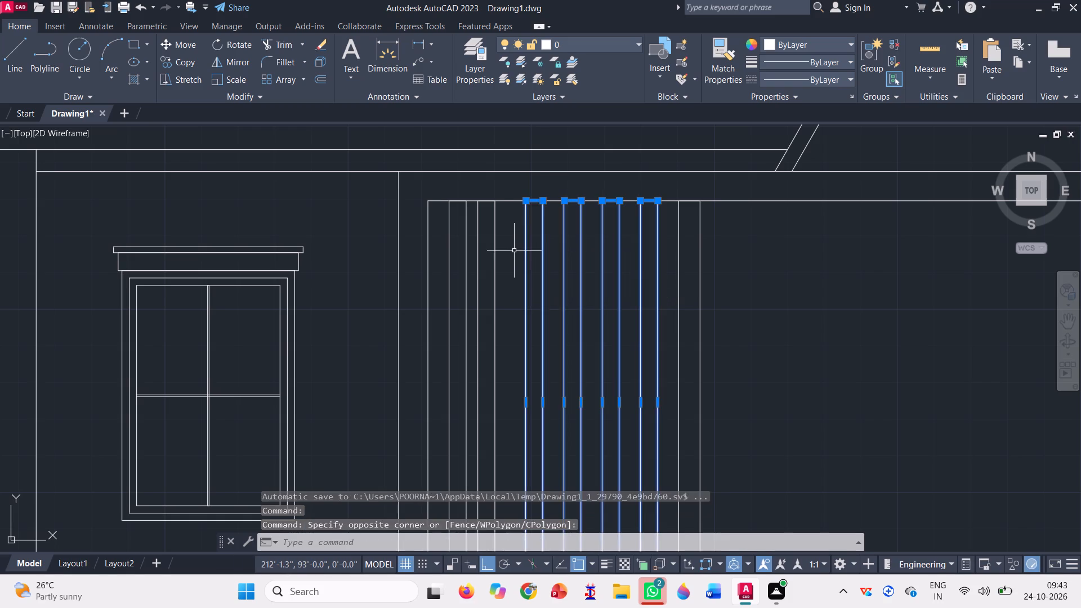
{"action": "key", "text": "Delete"}
Copy the second slat six times to the right at the same narrow gap, using the first slat's top-right corner as base point.
{"action": "left_click", "coordinate": [191, 68]}
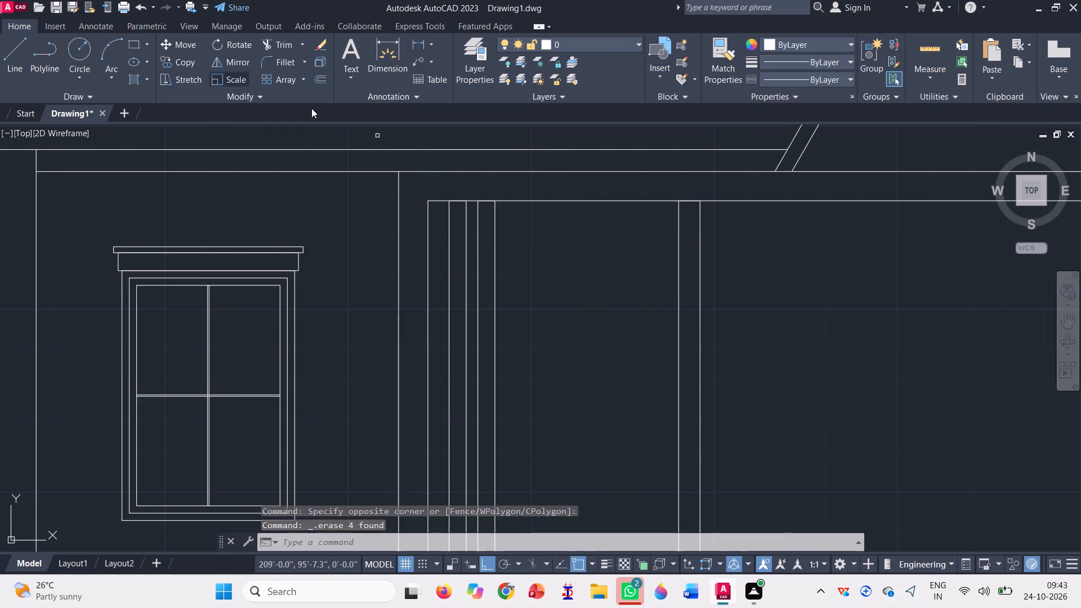
{"action": "scroll", "coordinate": [456, 203], "scroll_direction": "up", "scroll_amount": 2}
{"action": "left_click", "coordinate": [574, 260]}
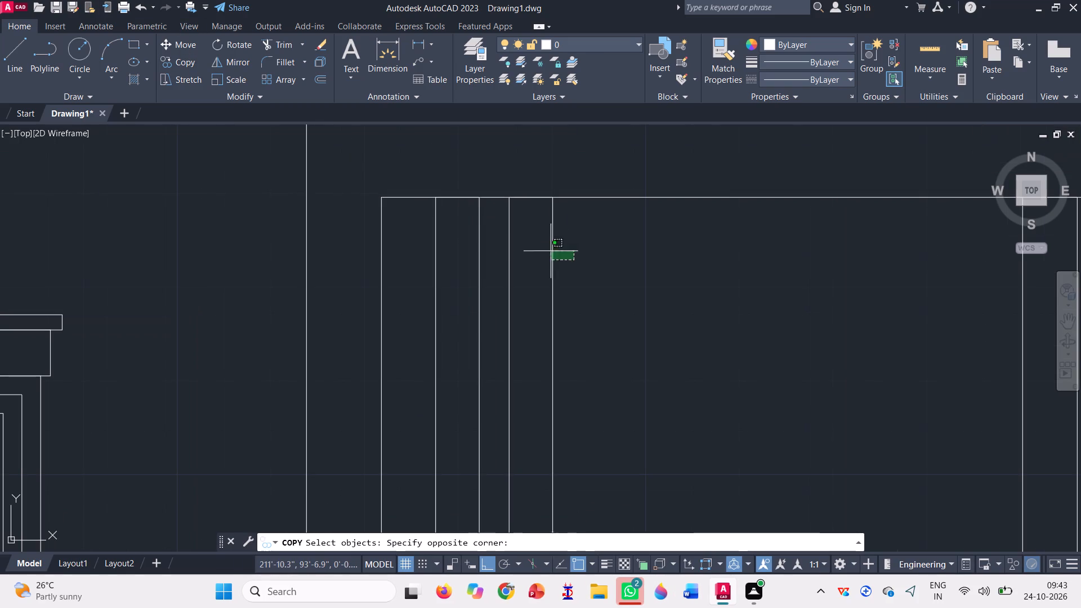
{"action": "left_click", "coordinate": [494, 240]}
{"action": "key", "text": "space"}
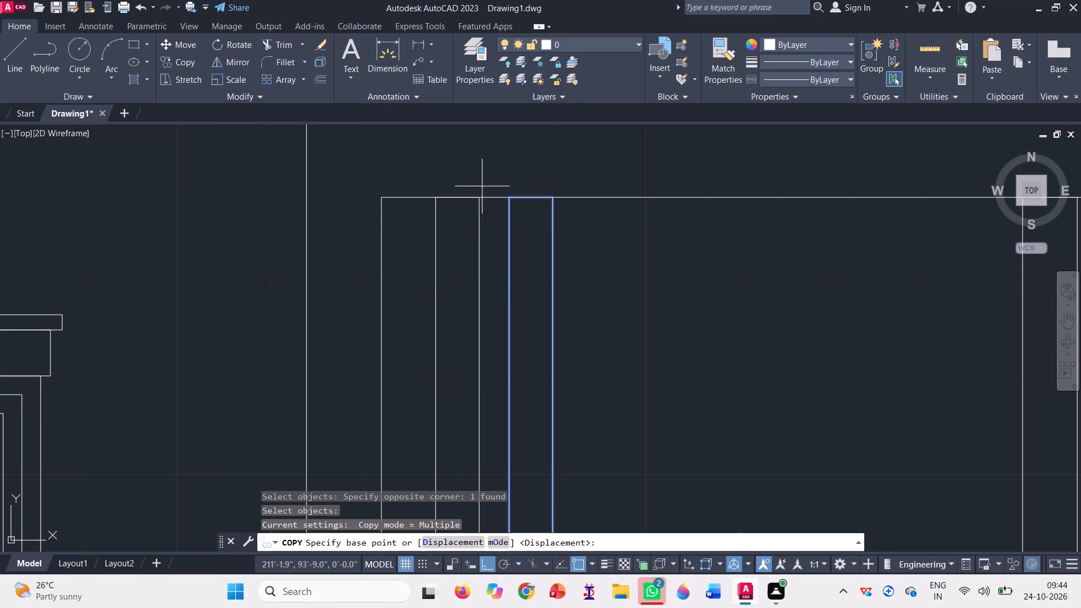
{"action": "left_click", "coordinate": [476, 196]}
{"action": "left_click", "coordinate": [553, 195]}
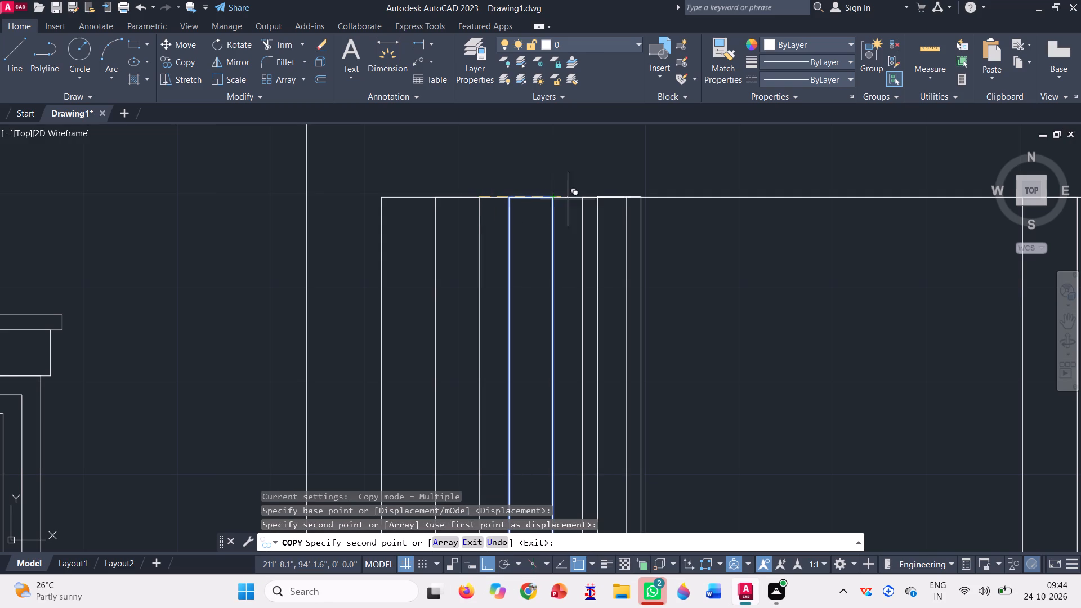
{"action": "left_click", "coordinate": [625, 194]}
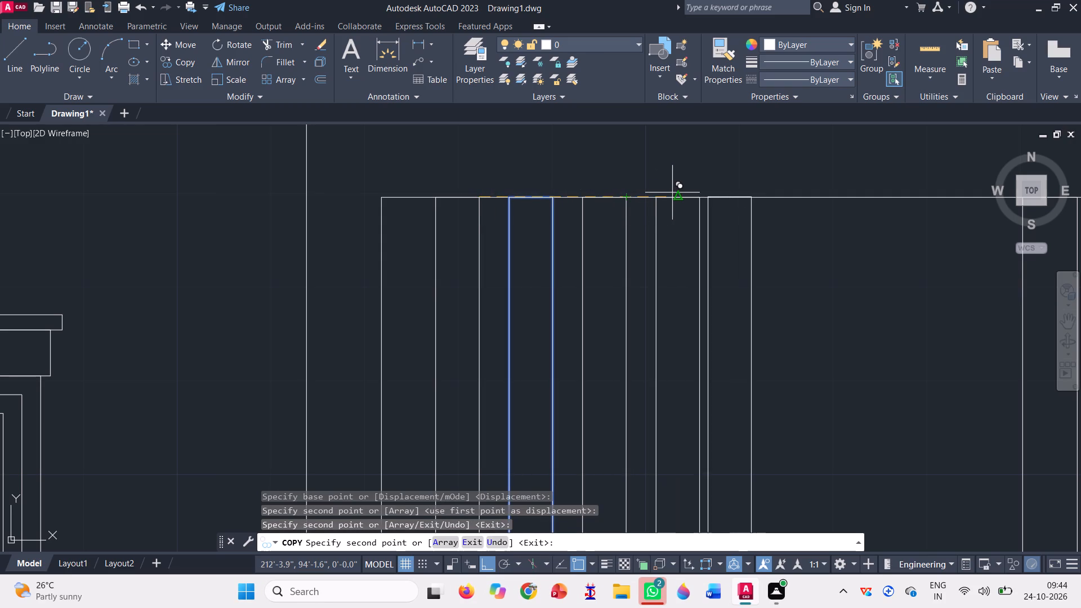
{"action": "left_click", "coordinate": [696, 200]}
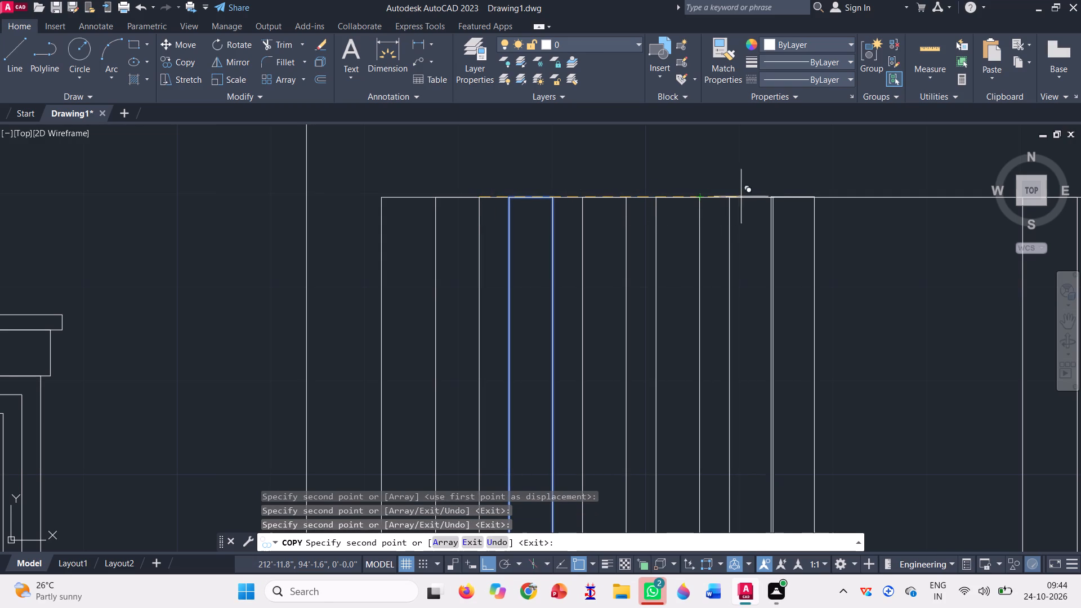
{"action": "left_click", "coordinate": [773, 196]}
{"action": "scroll", "coordinate": [449, 195], "scroll_direction": "down", "scroll_amount": 2}
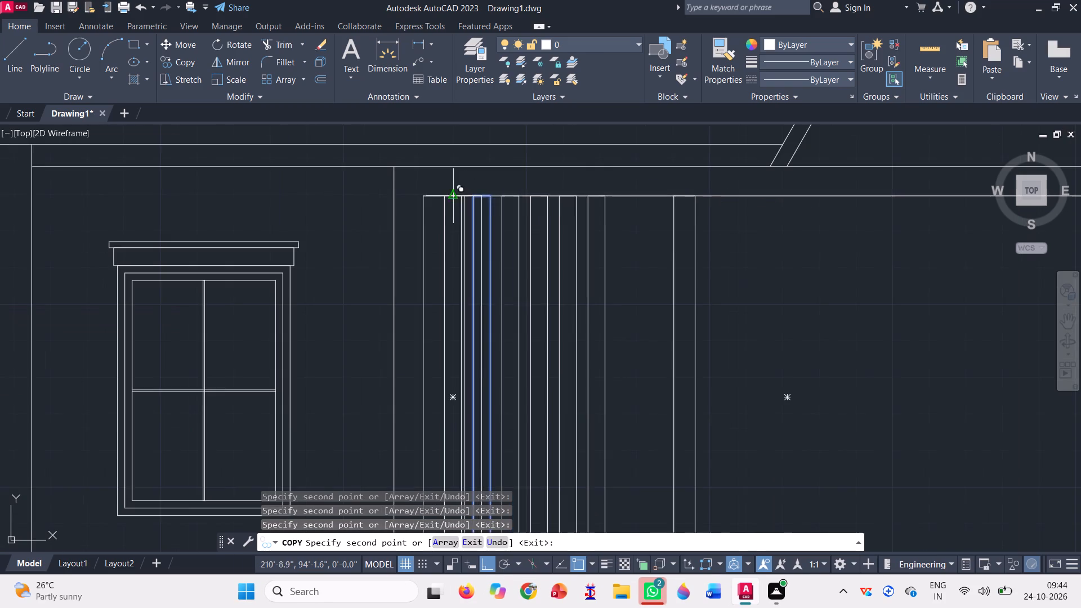
{"action": "scroll", "coordinate": [605, 187], "scroll_direction": "up", "scroll_amount": 2}
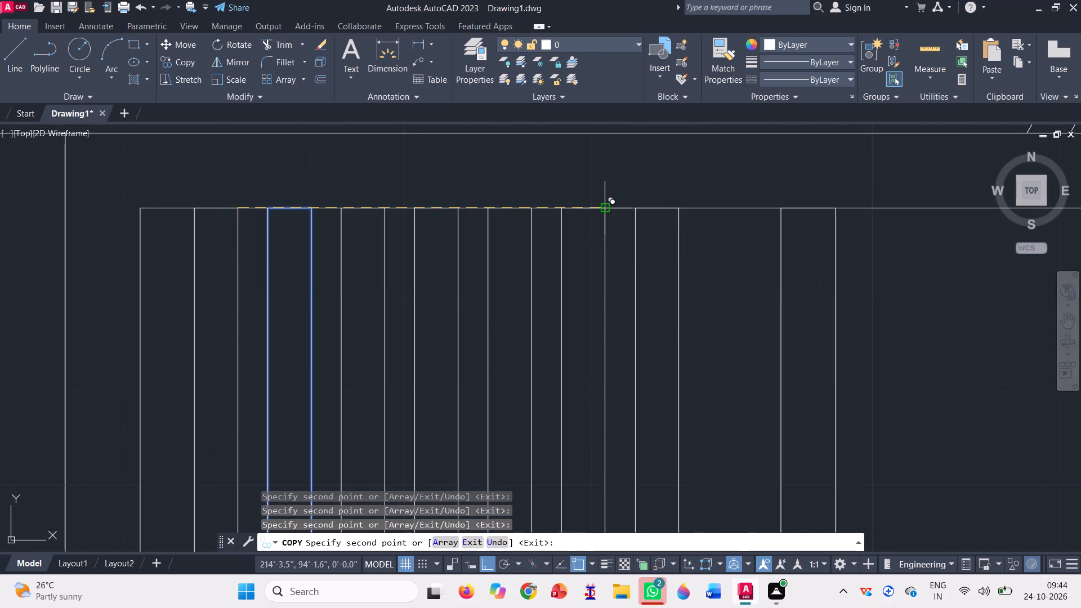
{"action": "left_click", "coordinate": [605, 208]}
{"action": "left_click", "coordinate": [681, 207]}
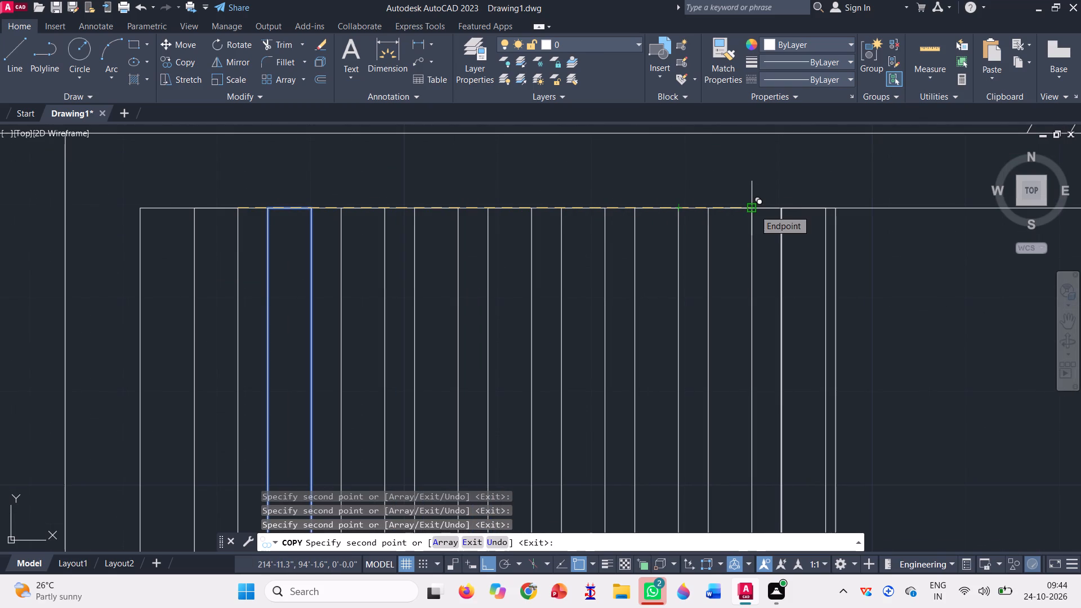
{"action": "key", "text": "Escape"}
Draw a full-height vertical line inside the inner frame, in the open area to the right of the slats.
{"action": "scroll", "coordinate": [579, 191], "scroll_direction": "down", "scroll_amount": 2}
{"action": "scroll", "coordinate": [515, 174], "scroll_direction": "down", "scroll_amount": 1}
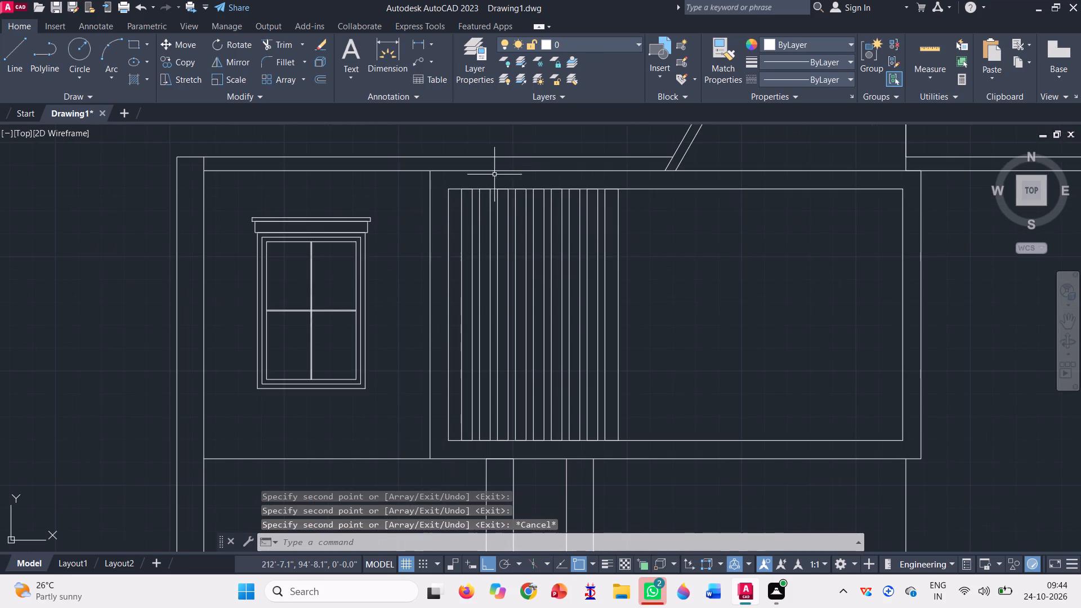
{"action": "scroll", "coordinate": [457, 212], "scroll_direction": "down", "scroll_amount": 1}
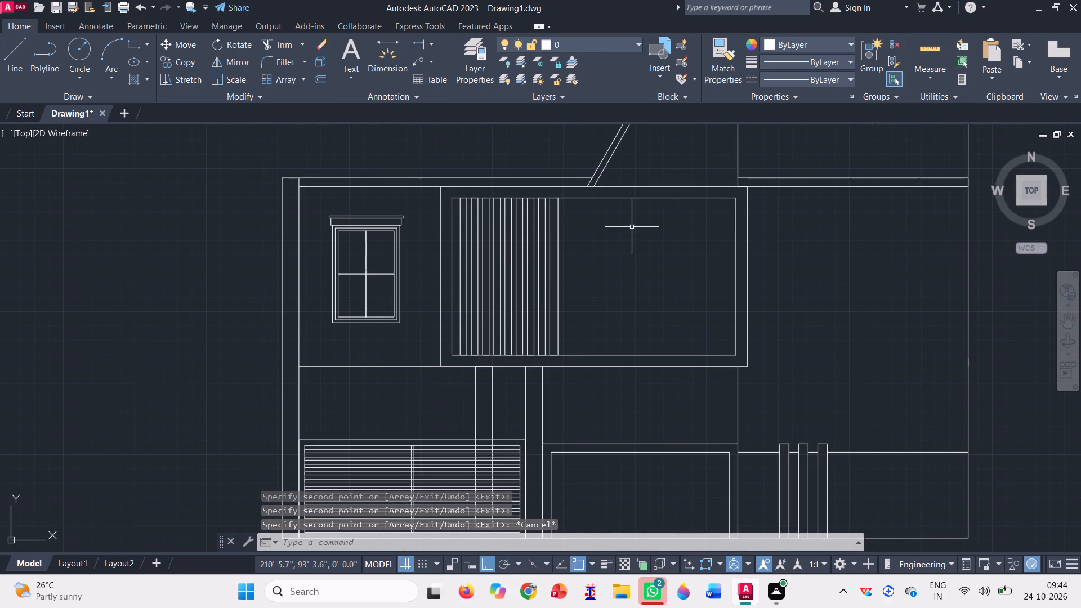
{"action": "key", "text": "l"}
{"action": "key", "text": "Return"}
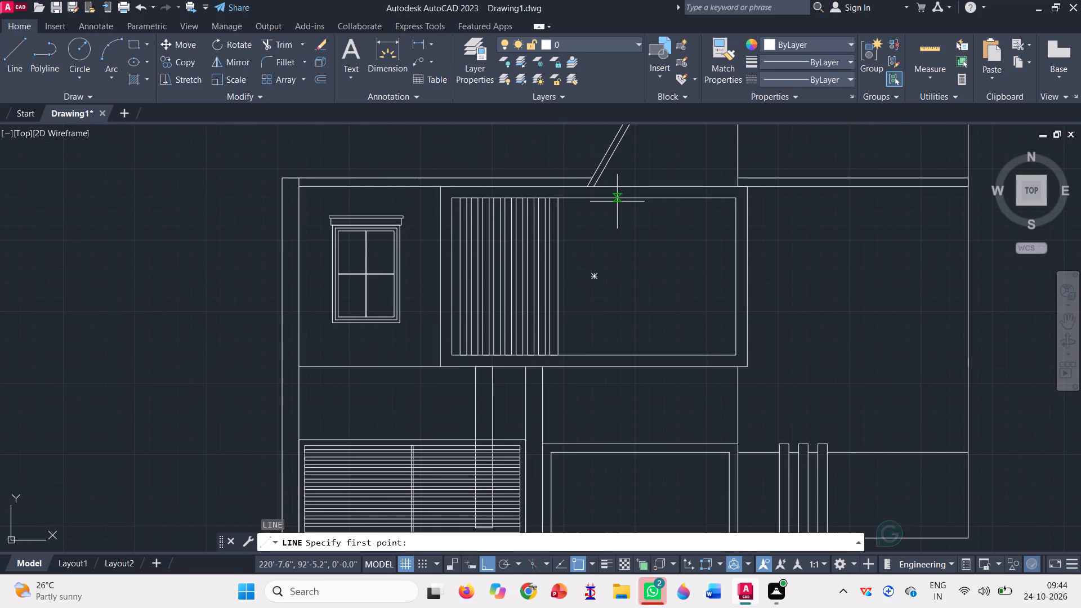
{"action": "left_click", "coordinate": [617, 195]}
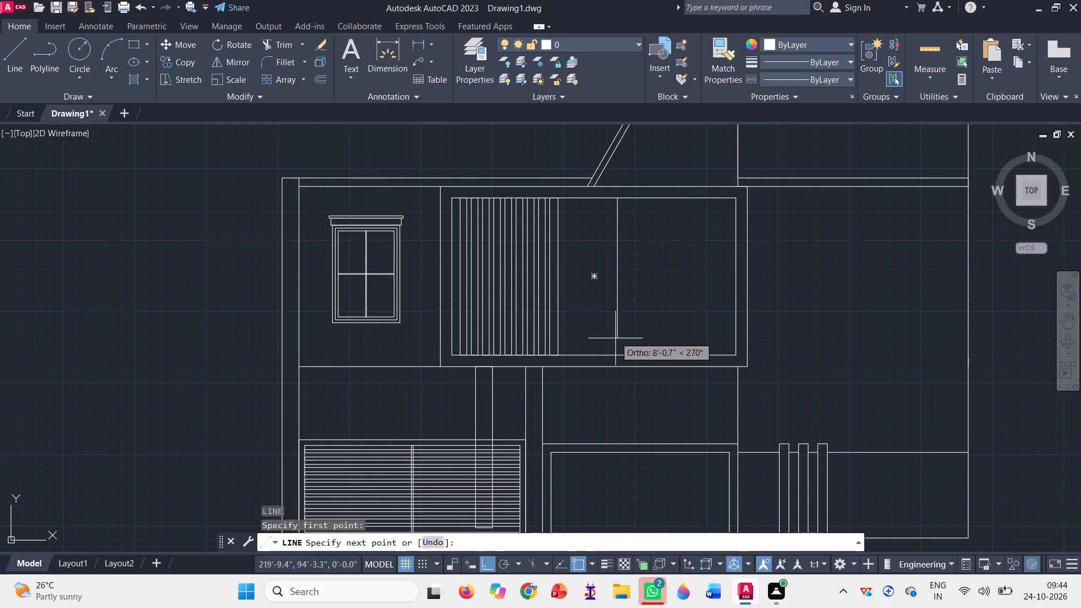
{"action": "left_click", "coordinate": [621, 352]}
{"action": "key", "text": "space"}
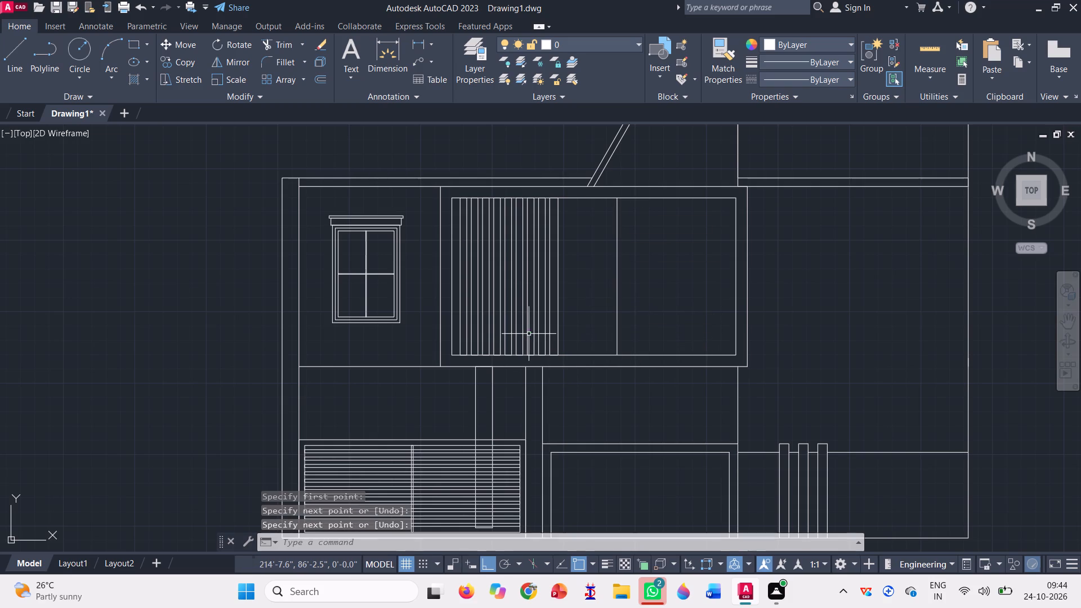
Draw a rectangle rising from the foot of the new vertical line to a little over half the inner frame's height.
{"action": "left_click", "coordinate": [131, 41]}
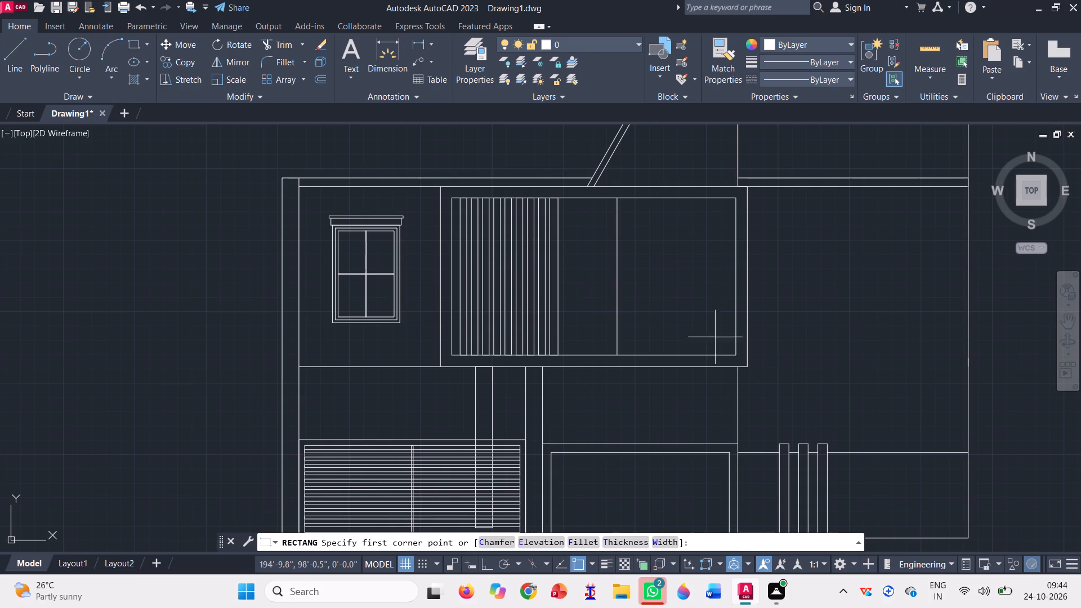
{"action": "scroll", "coordinate": [771, 356], "scroll_direction": "up", "scroll_amount": 1}
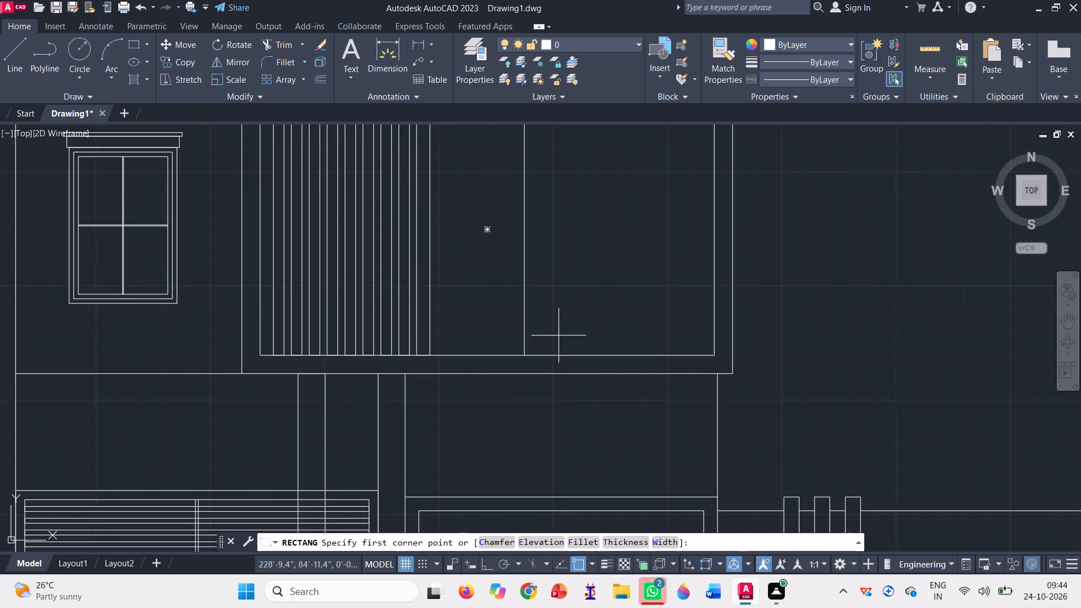
{"action": "left_click", "coordinate": [524, 351]}
{"action": "scroll", "coordinate": [555, 349], "scroll_direction": "down", "scroll_amount": 2}
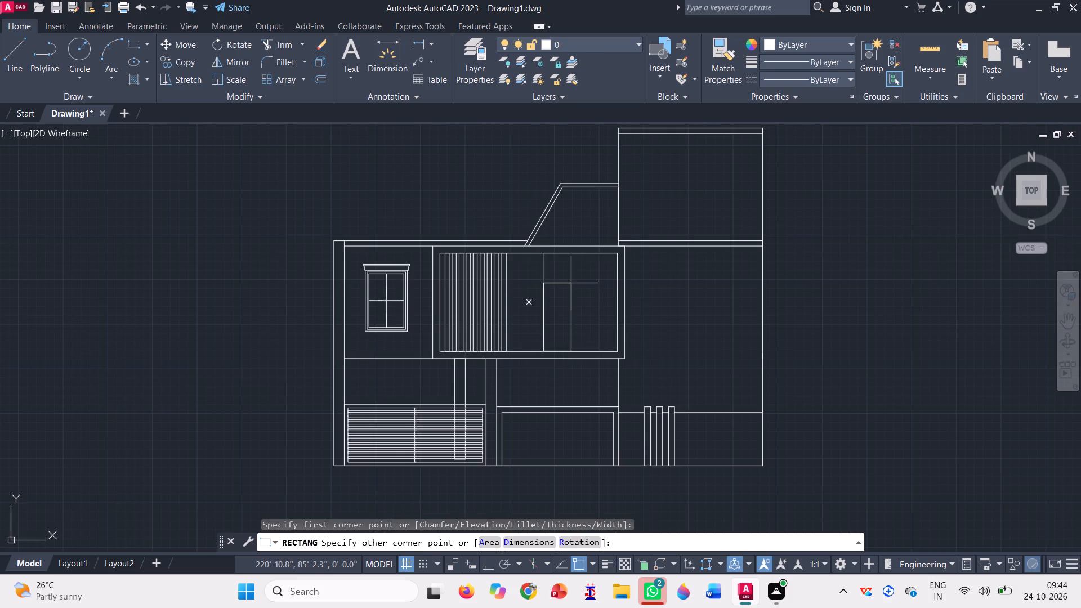
{"action": "left_click", "coordinate": [577, 297]}
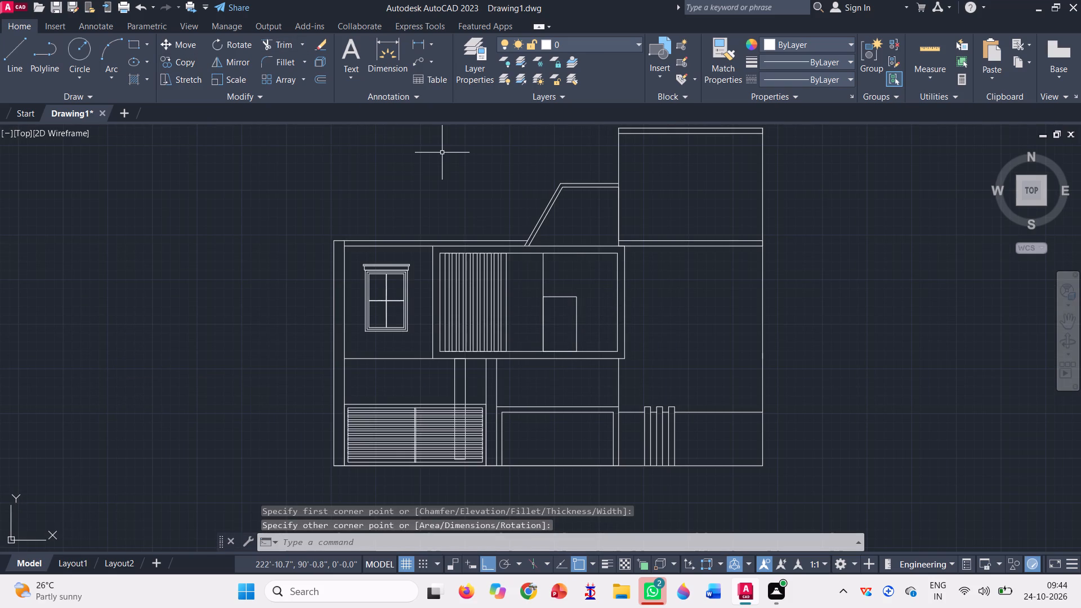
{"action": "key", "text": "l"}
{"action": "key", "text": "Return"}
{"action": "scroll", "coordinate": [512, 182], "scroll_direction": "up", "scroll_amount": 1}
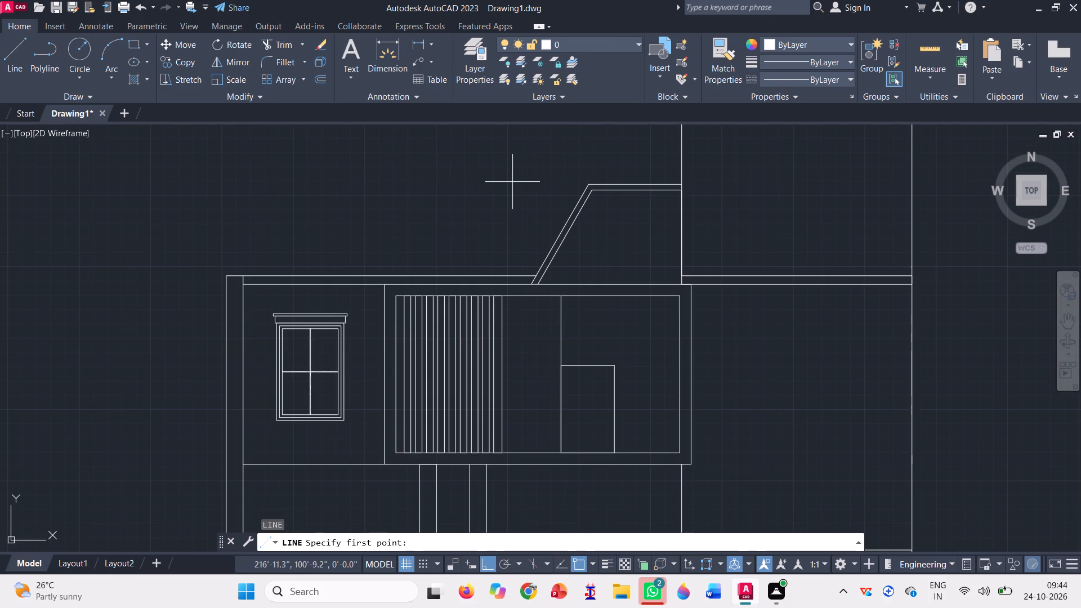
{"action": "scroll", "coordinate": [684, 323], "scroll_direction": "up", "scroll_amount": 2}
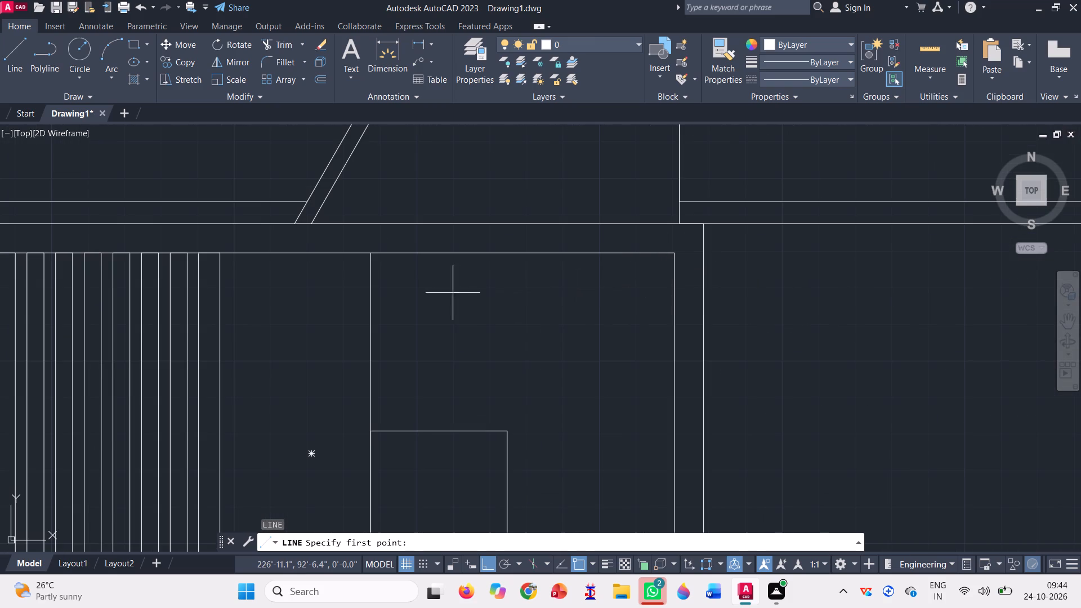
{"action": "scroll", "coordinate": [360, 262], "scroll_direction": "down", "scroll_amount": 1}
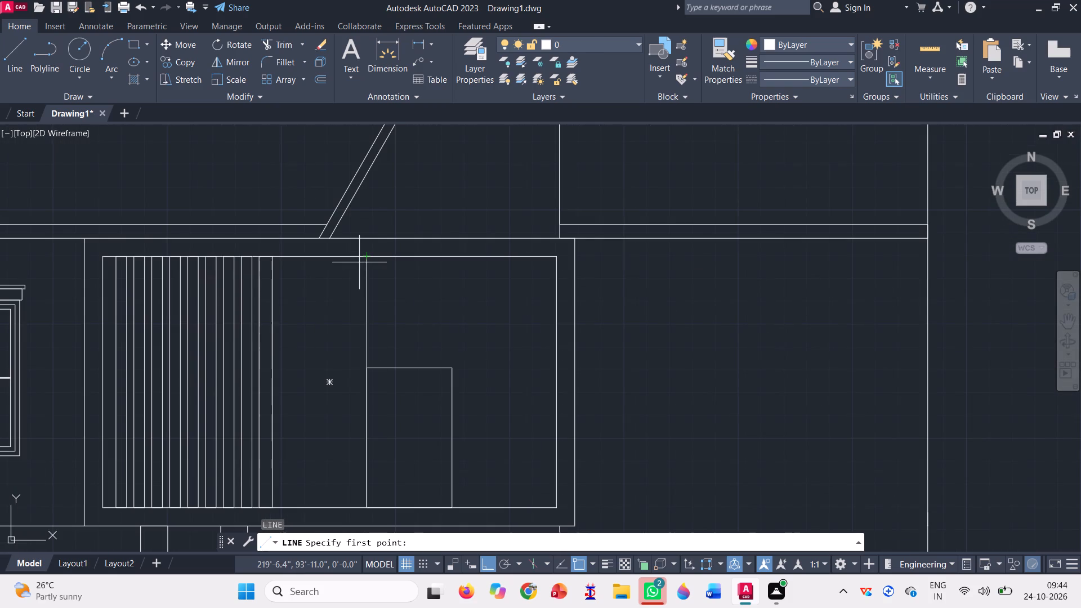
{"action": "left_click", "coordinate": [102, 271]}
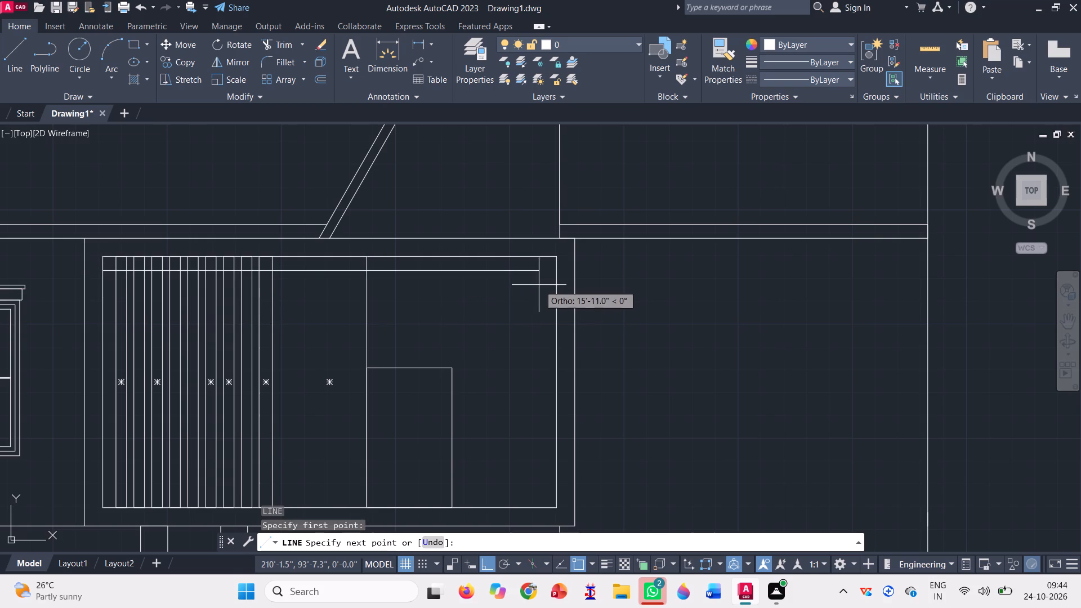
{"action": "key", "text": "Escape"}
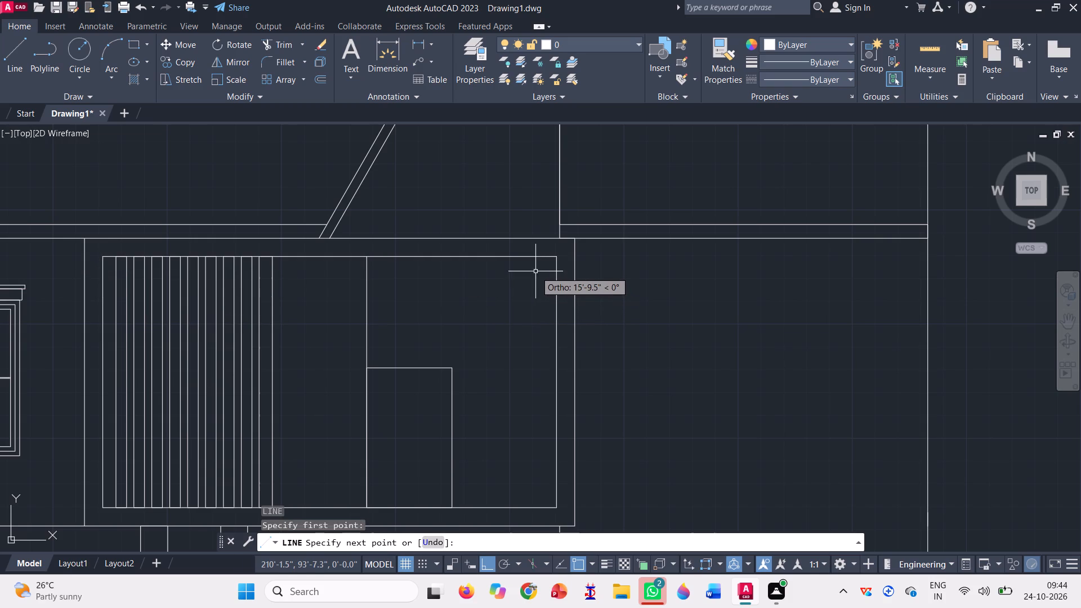
Offset the large room's inner frame inward three times in succession at 2" spacing.
{"action": "left_click", "coordinate": [318, 76]}
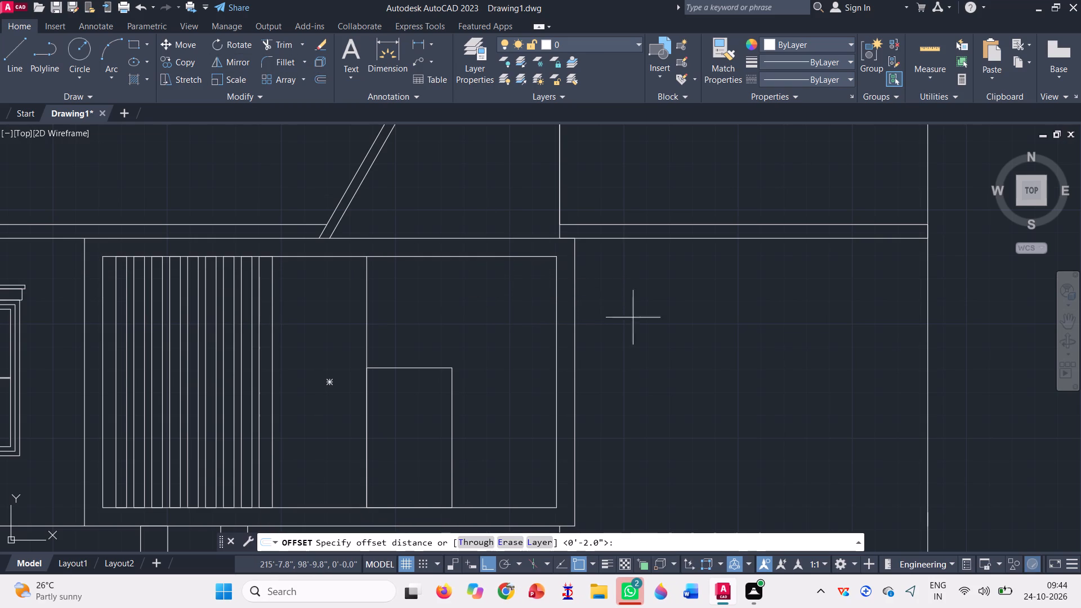
{"action": "key", "text": "space"}
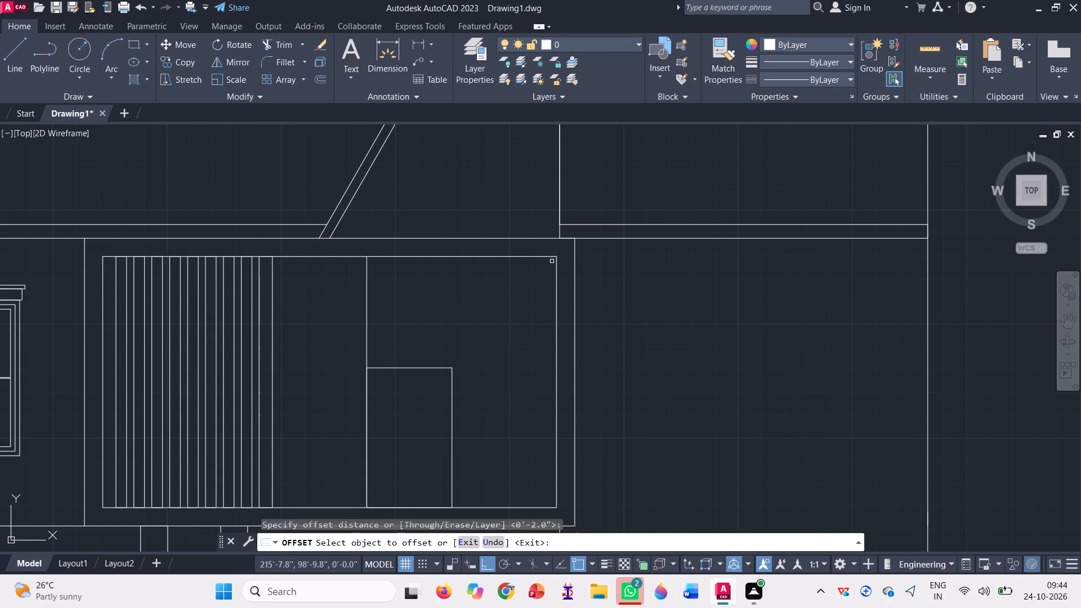
{"action": "left_click", "coordinate": [555, 266]}
{"action": "left_click", "coordinate": [503, 284]}
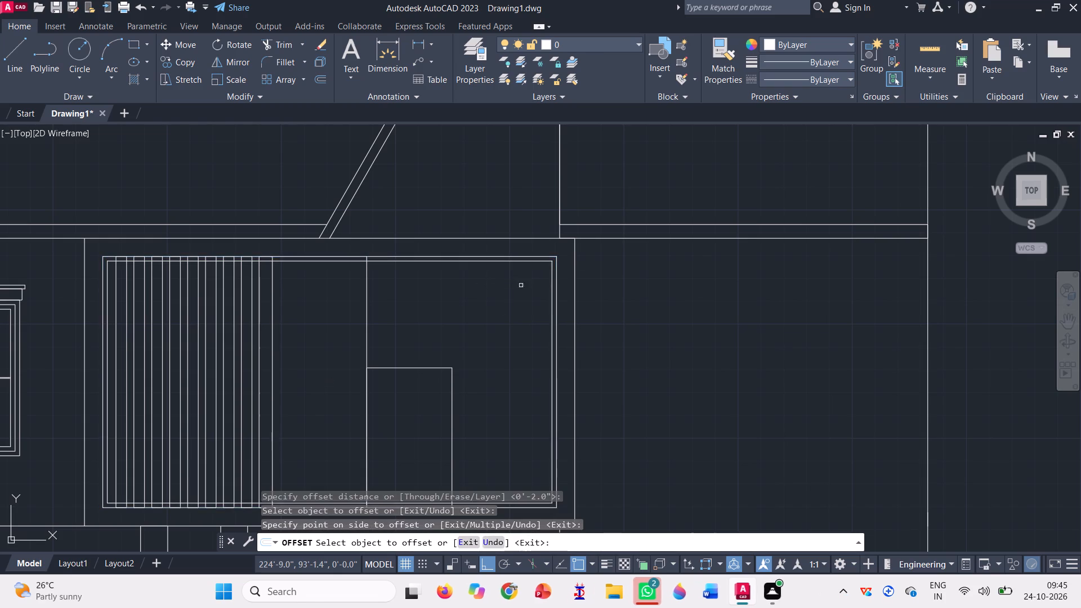
{"action": "left_click", "coordinate": [551, 274]}
{"action": "left_click", "coordinate": [464, 300]}
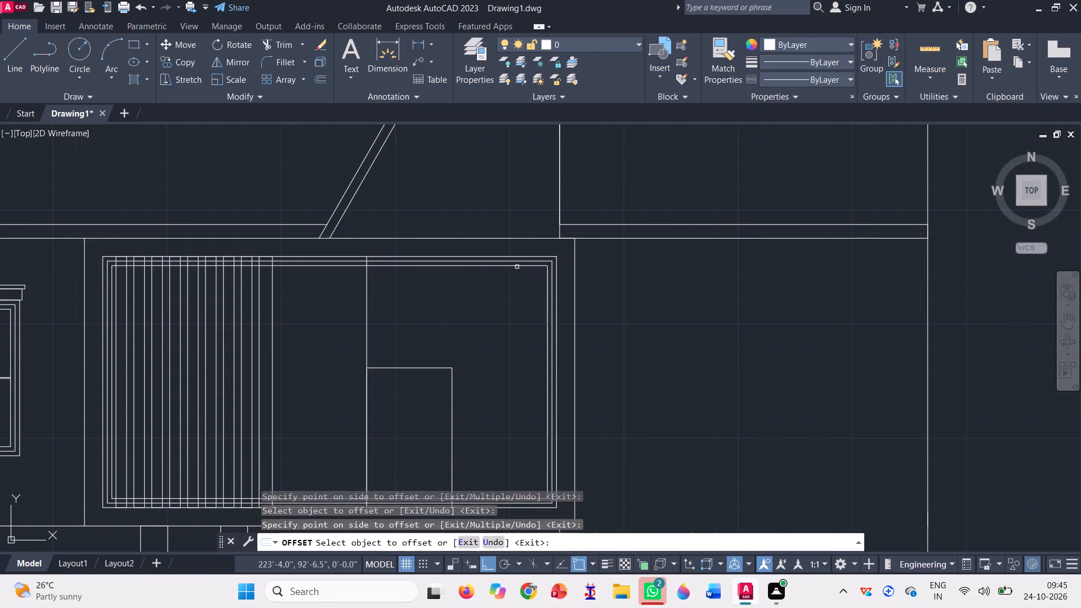
{"action": "left_click", "coordinate": [542, 263]}
{"action": "left_click", "coordinate": [529, 278]}
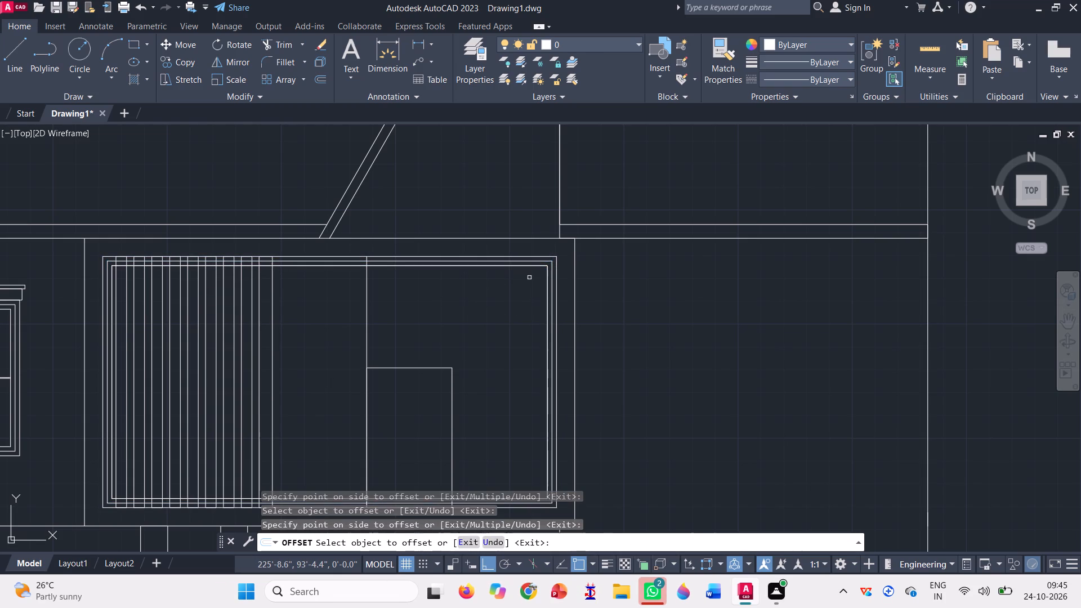
{"action": "left_click", "coordinate": [545, 266]}
{"action": "left_click", "coordinate": [515, 285]}
{"action": "key", "text": "space"}
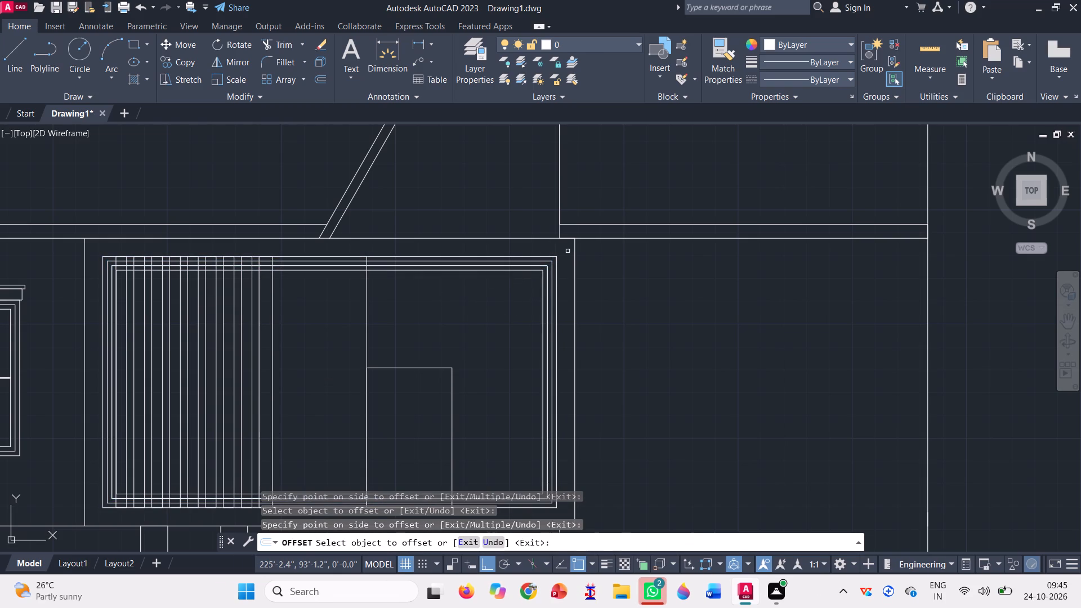
Delete the intermediate offset rectangles, keeping the original inner frame and the innermost rectangle.
{"action": "scroll", "coordinate": [533, 269], "scroll_direction": "up", "scroll_amount": 3}
{"action": "left_click", "coordinate": [612, 274]}
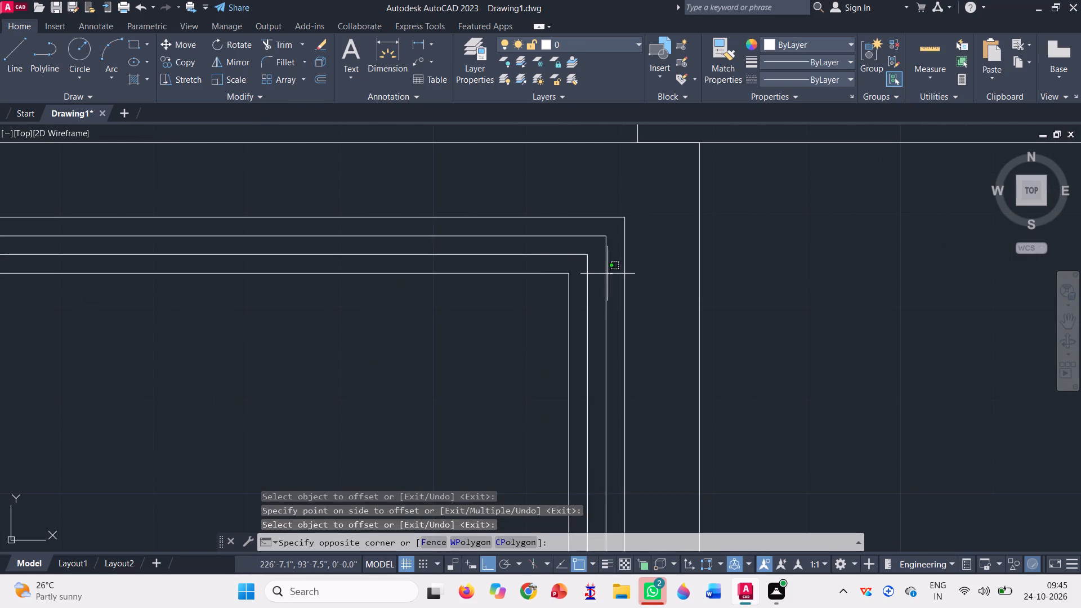
{"action": "left_click", "coordinate": [577, 243]}
{"action": "key", "text": "Delete"}
Trim away the innermost rectangle's bottom edge from its right corner back to the last slat.
{"action": "scroll", "coordinate": [582, 239], "scroll_direction": "down", "scroll_amount": 1}
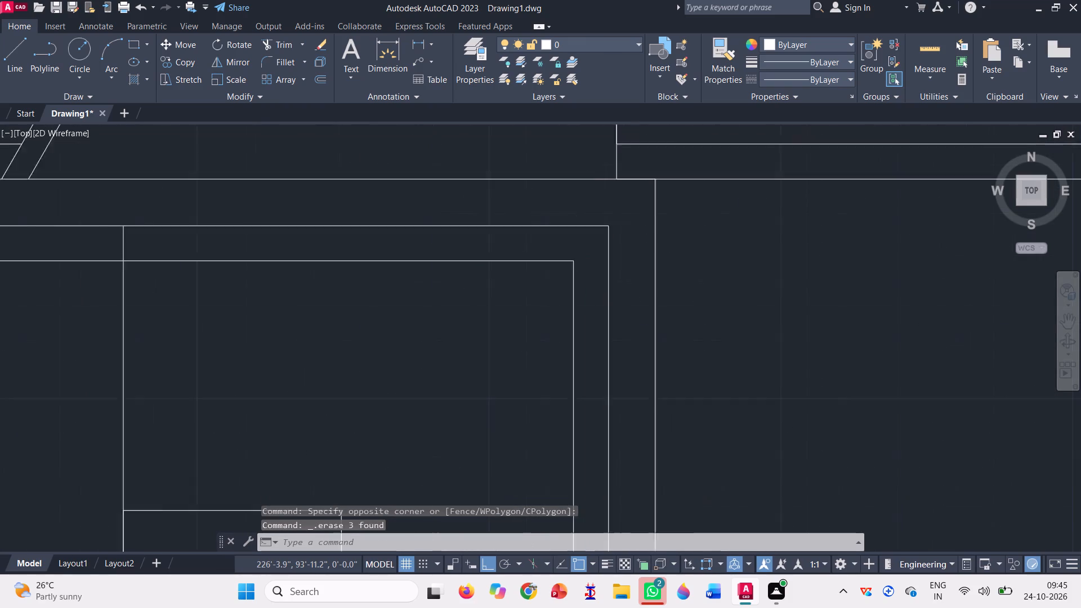
{"action": "scroll", "coordinate": [582, 239], "scroll_direction": "down", "scroll_amount": 3}
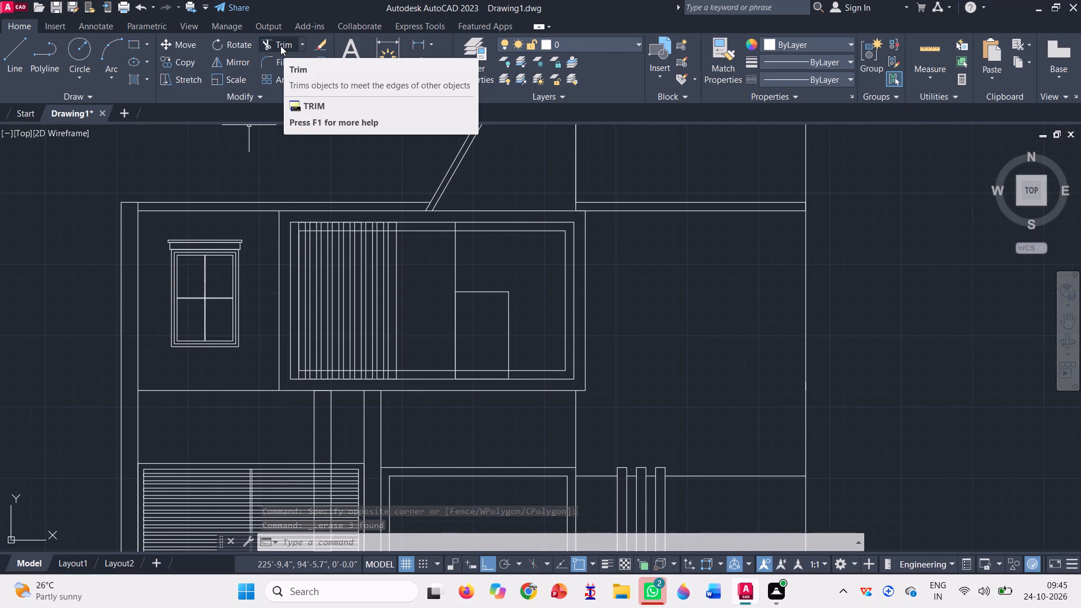
{"action": "left_click", "coordinate": [282, 44]}
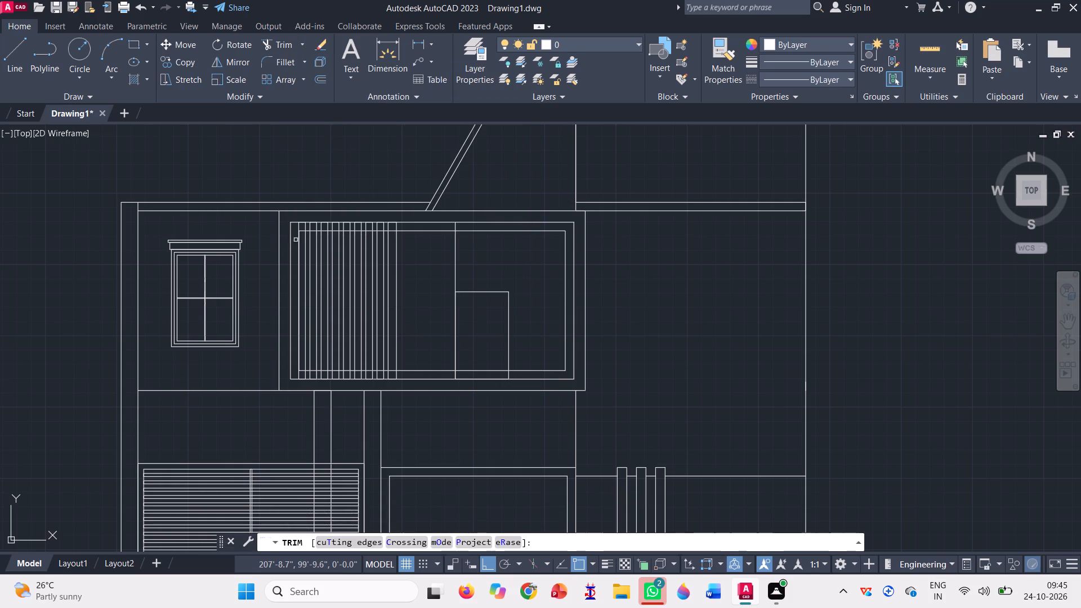
{"action": "scroll", "coordinate": [434, 389], "scroll_direction": "up", "scroll_amount": 3}
{"action": "scroll", "coordinate": [397, 323], "scroll_direction": "down", "scroll_amount": 2}
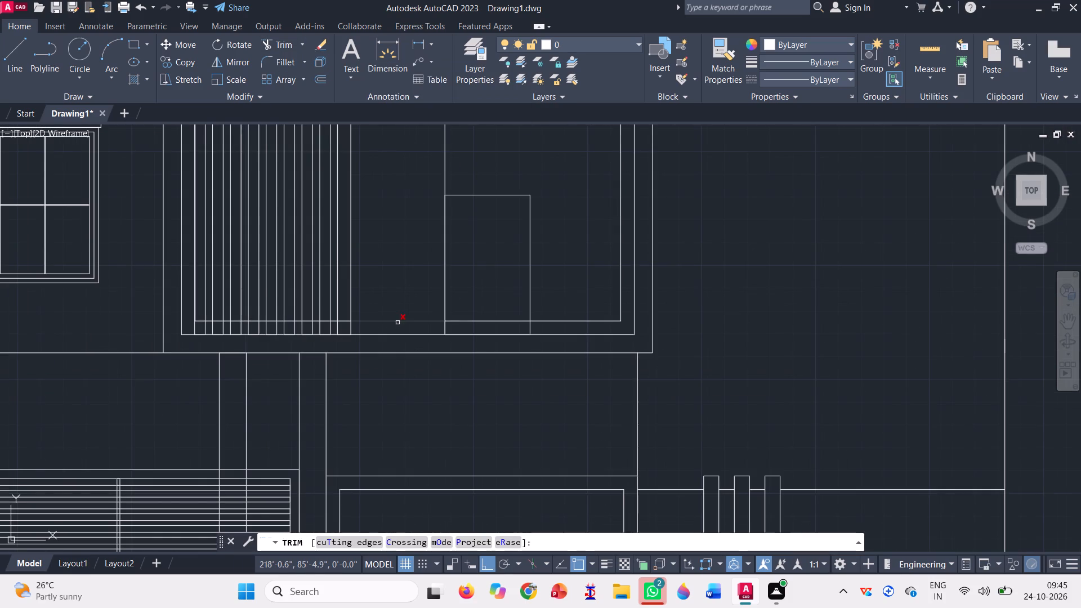
{"action": "left_click", "coordinate": [537, 320]}
{"action": "left_click", "coordinate": [489, 320]}
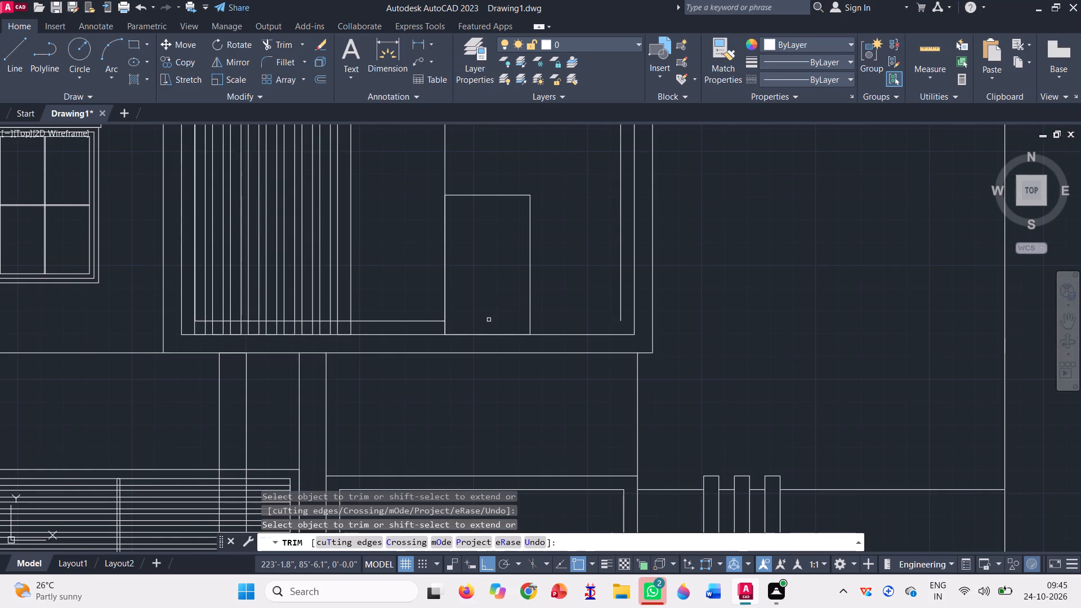
{"action": "scroll", "coordinate": [489, 320], "scroll_direction": "down", "scroll_amount": 1}
{"action": "left_click", "coordinate": [428, 318]}
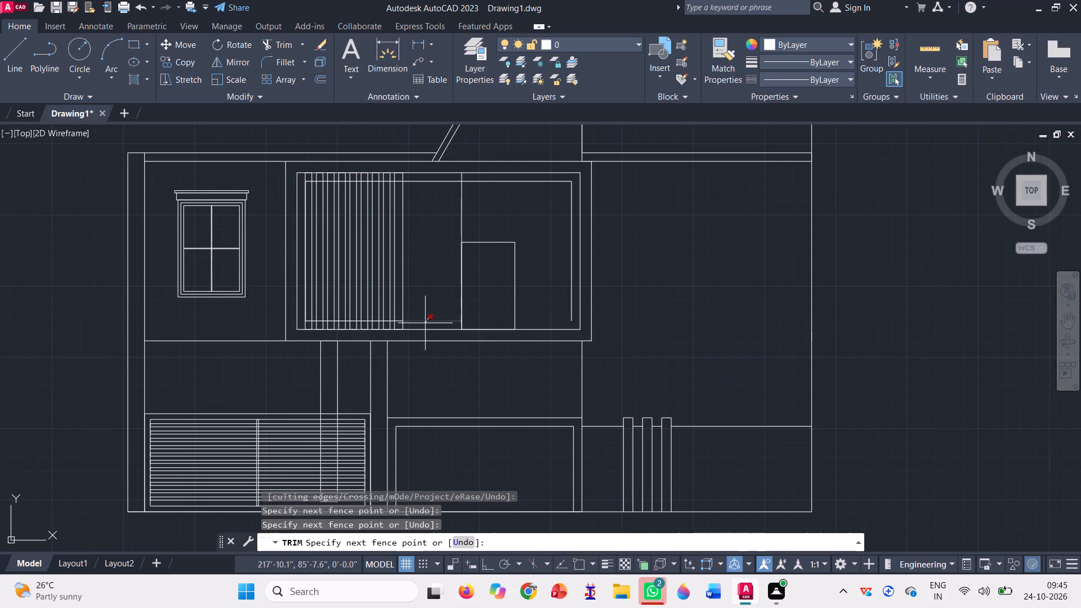
{"action": "left_click", "coordinate": [425, 323]}
{"action": "key", "text": "Escape"}
Remove the rest of the innermost rectangle's bottom edge across the slats by trimming its first segment and deleting the remainder.
{"action": "scroll", "coordinate": [312, 320], "scroll_direction": "up", "scroll_amount": 3}
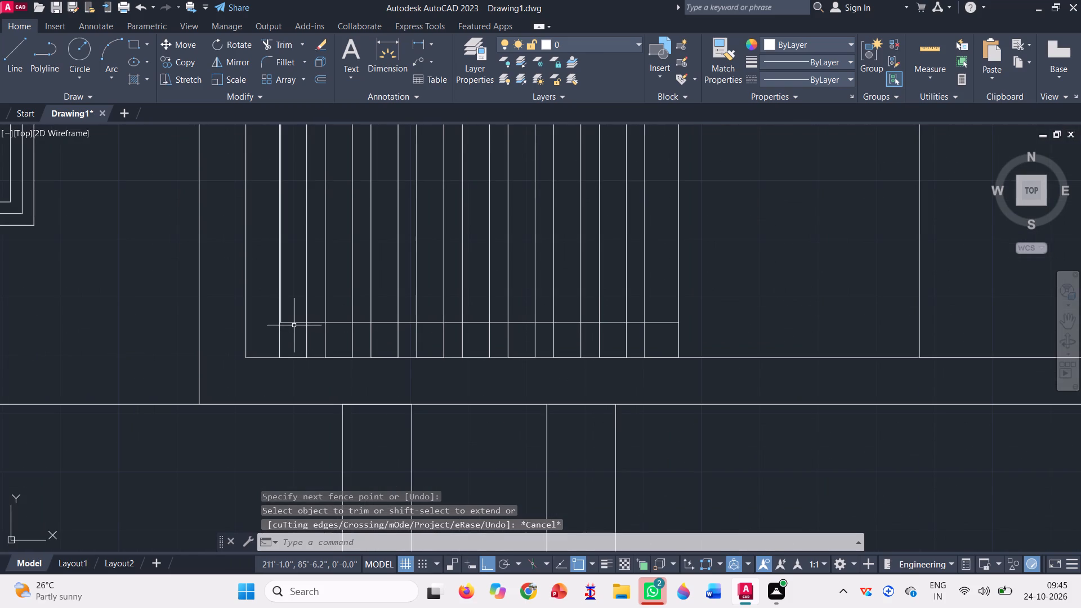
{"action": "left_click", "coordinate": [278, 44]}
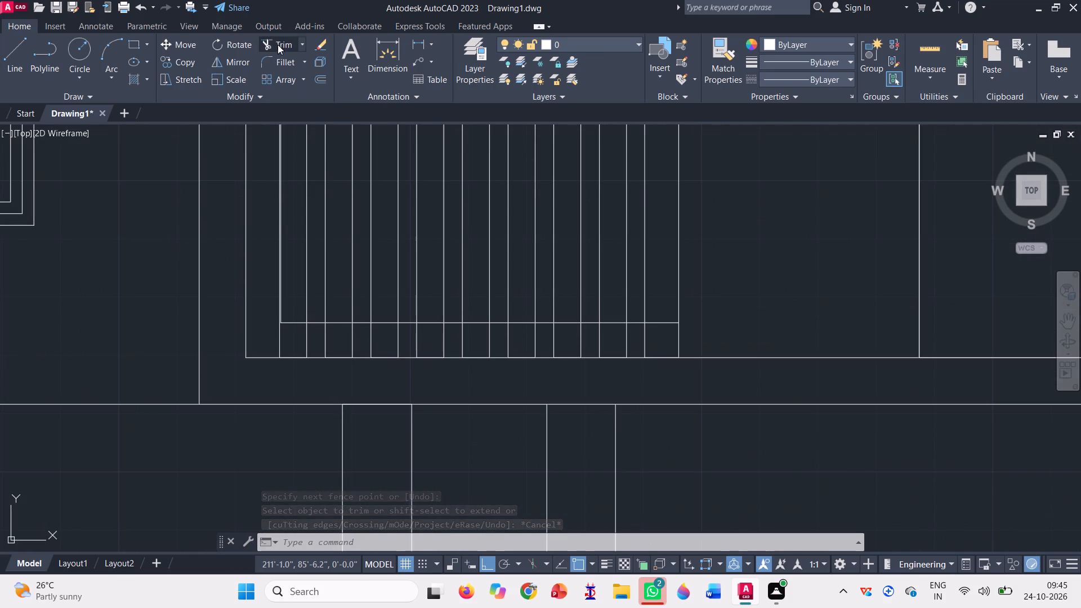
{"action": "scroll", "coordinate": [292, 324], "scroll_direction": "up", "scroll_amount": 3}
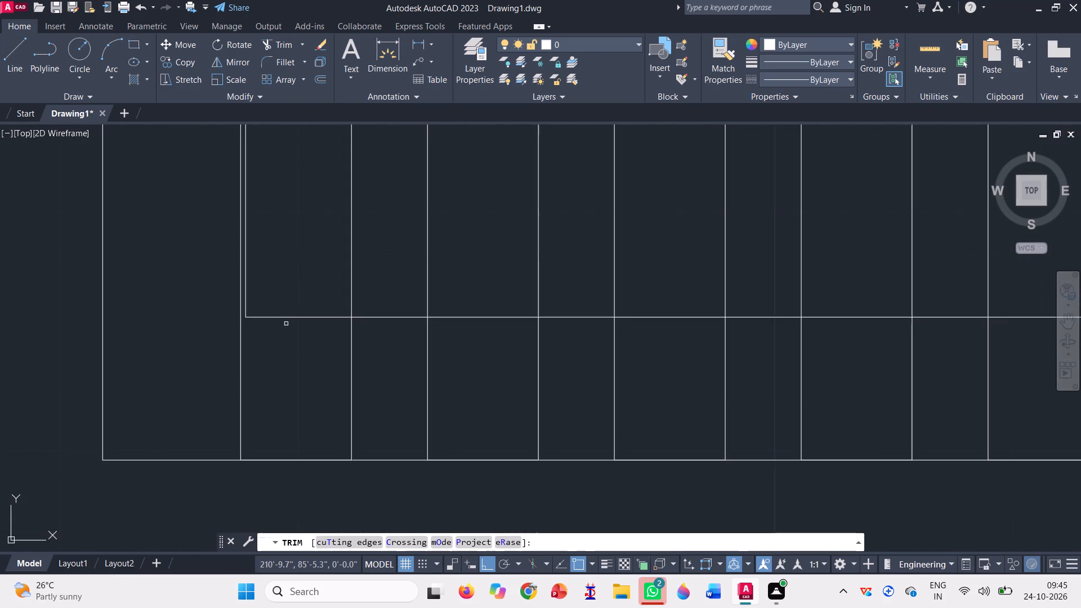
{"action": "left_click", "coordinate": [285, 325]}
{"action": "left_click", "coordinate": [306, 269]}
{"action": "key", "text": "Escape"}
{"action": "left_click", "coordinate": [391, 318]}
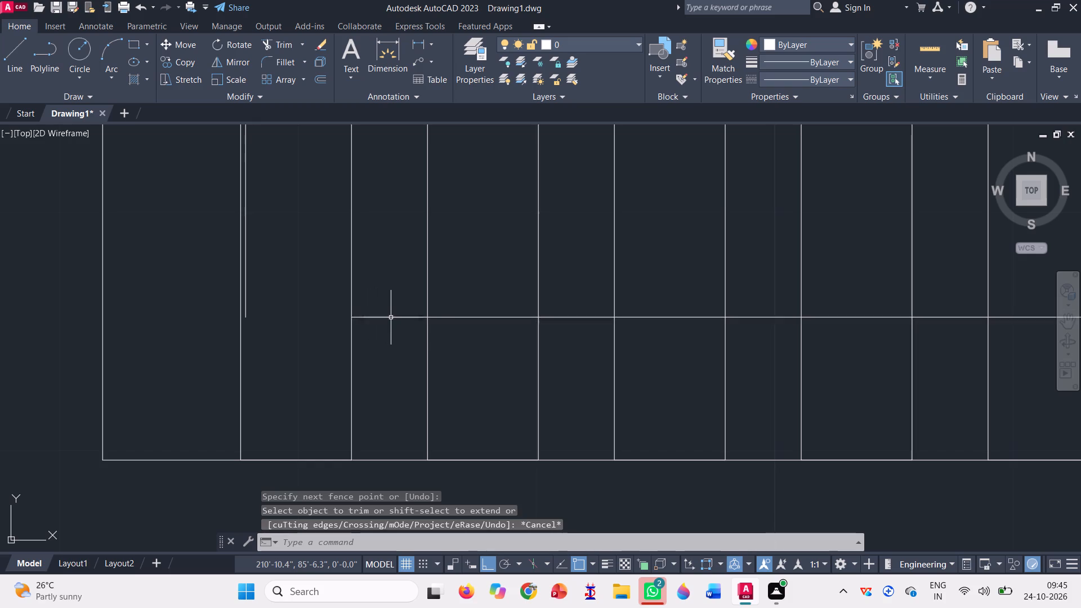
{"action": "key", "text": "Delete"}
Trim away the innermost rectangle's left edge beside the first slat.
{"action": "scroll", "coordinate": [379, 348], "scroll_direction": "down", "scroll_amount": 3}
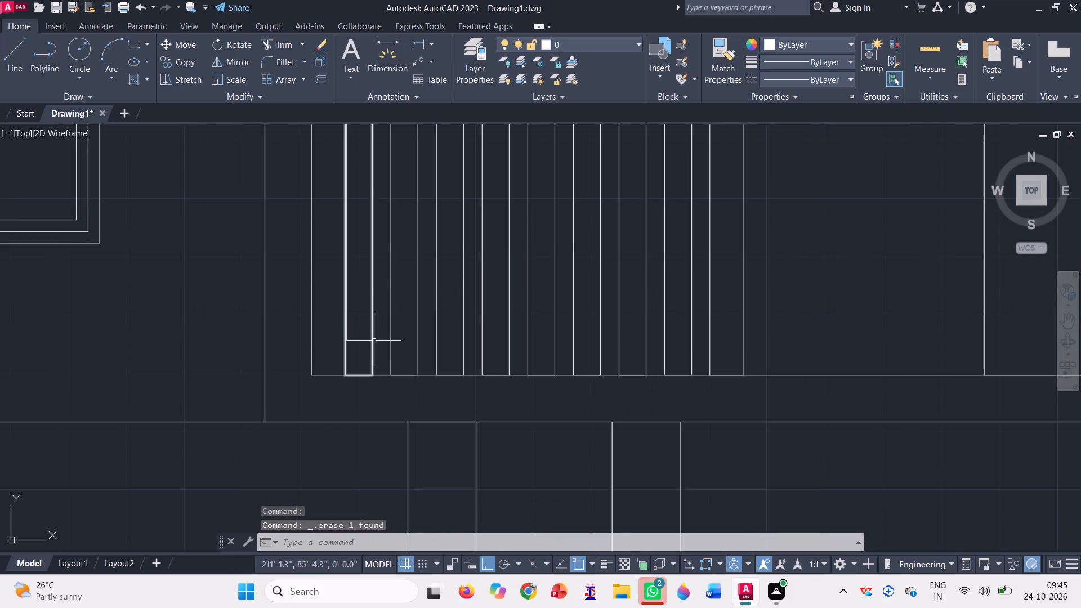
{"action": "scroll", "coordinate": [374, 339], "scroll_direction": "down", "scroll_amount": 3}
{"action": "scroll", "coordinate": [354, 186], "scroll_direction": "up", "scroll_amount": 3}
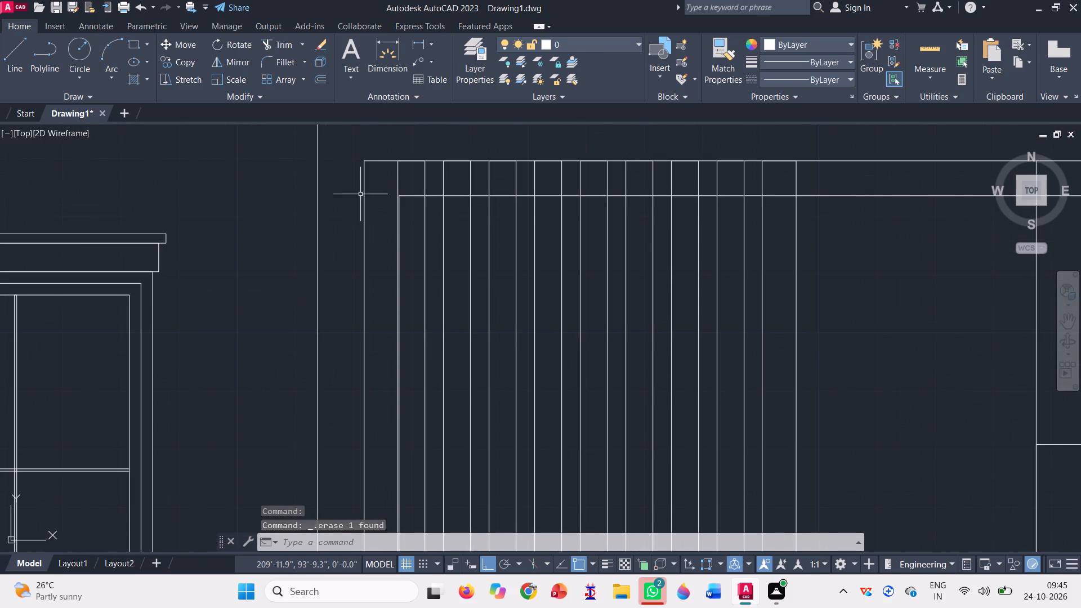
{"action": "scroll", "coordinate": [396, 187], "scroll_direction": "up", "scroll_amount": 4}
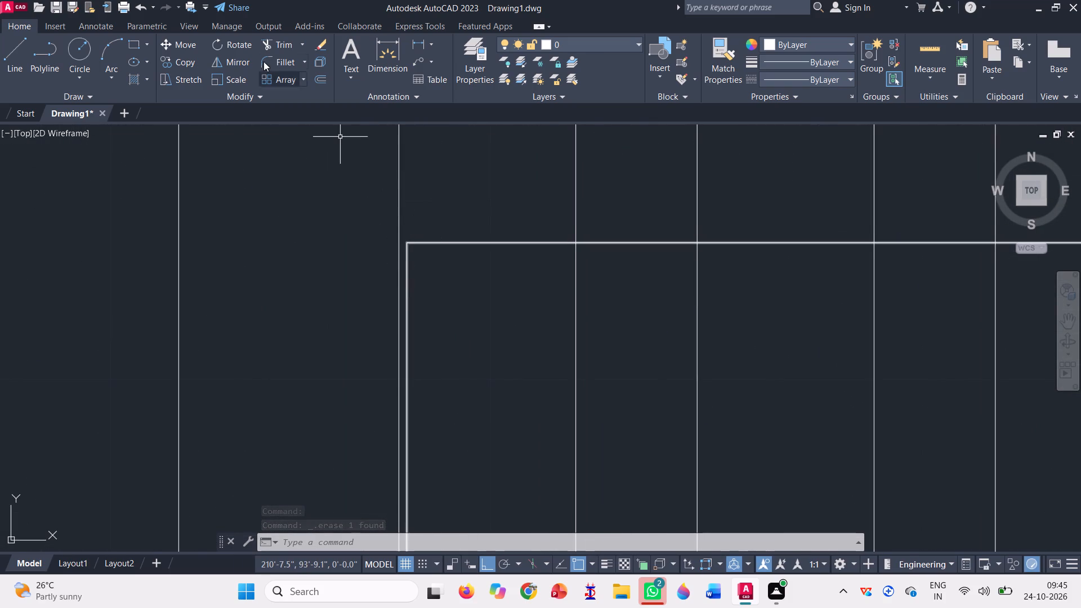
{"action": "left_click", "coordinate": [276, 48]}
{"action": "scroll", "coordinate": [425, 297], "scroll_direction": "up", "scroll_amount": 2}
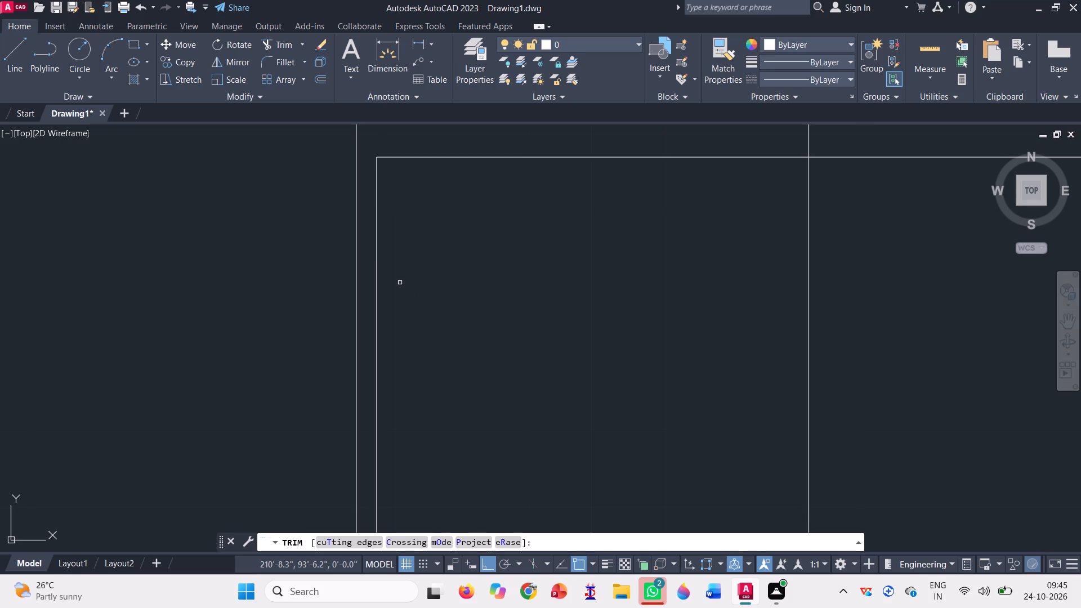
{"action": "left_click", "coordinate": [369, 257]}
{"action": "left_click", "coordinate": [388, 262]}
{"action": "scroll", "coordinate": [390, 275], "scroll_direction": "down", "scroll_amount": 3}
{"action": "scroll", "coordinate": [325, 241], "scroll_direction": "down", "scroll_amount": 2}
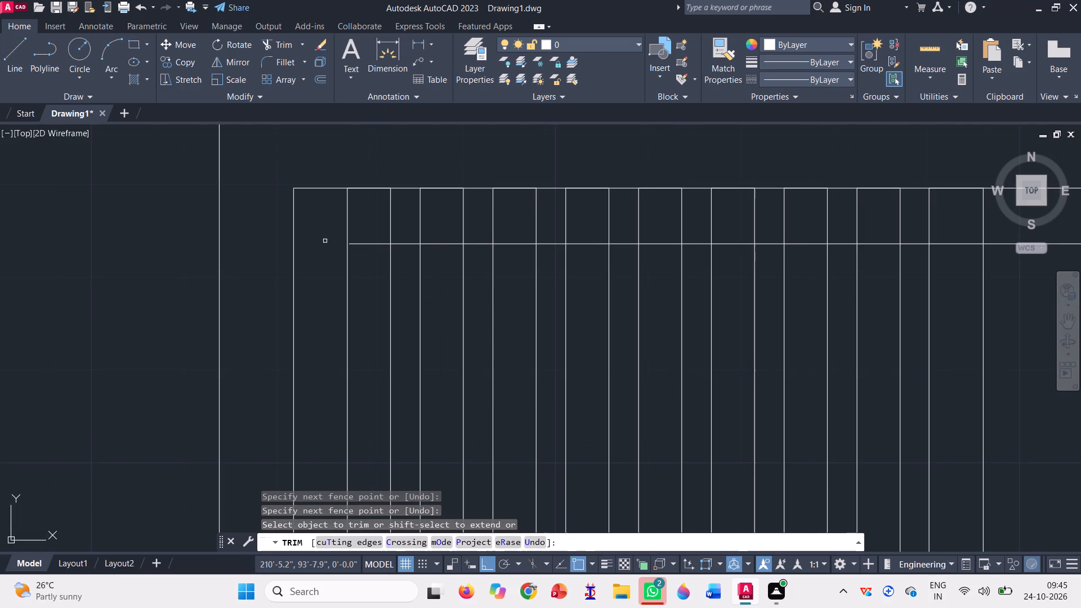
{"action": "key", "text": "Escape"}
Extend the left end of the remaining inner top line to the outer frame's left edge.
{"action": "left_click", "coordinate": [299, 42]}
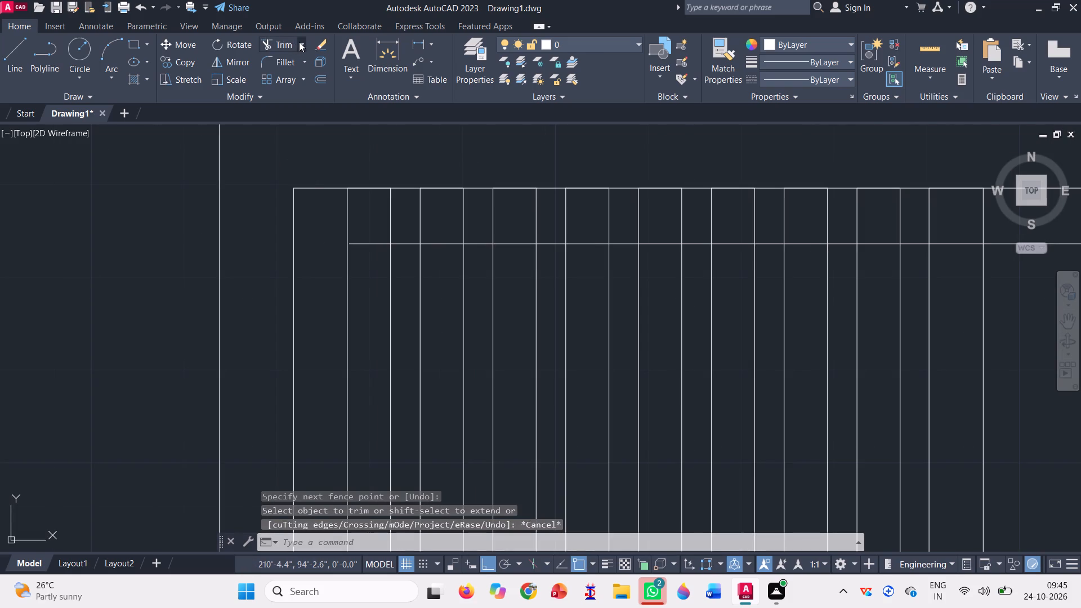
{"action": "left_click", "coordinate": [294, 95]}
{"action": "left_click", "coordinate": [372, 235]}
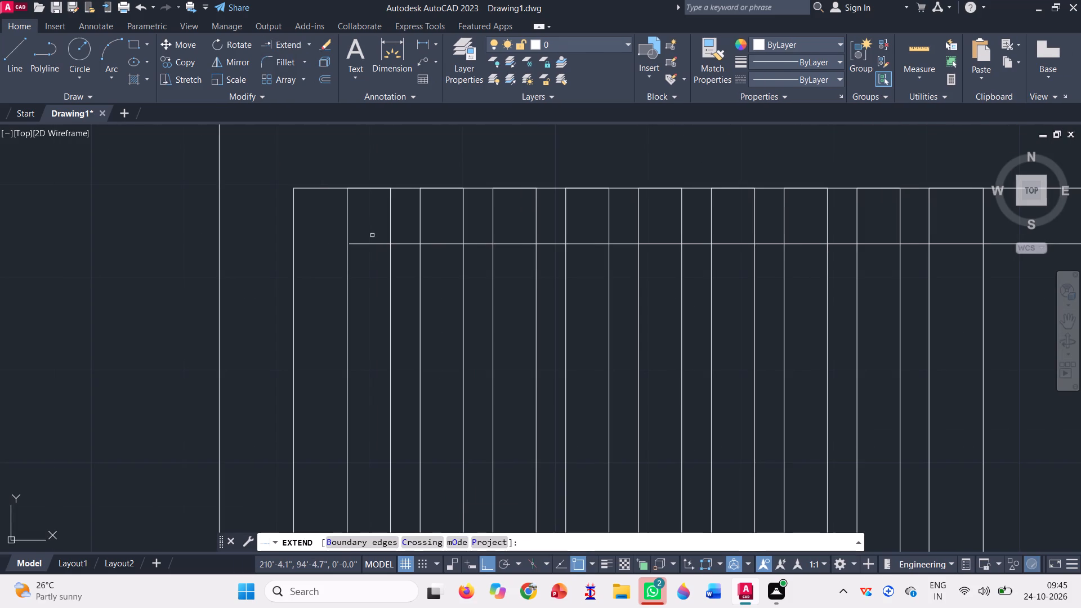
{"action": "left_click", "coordinate": [368, 281]}
{"action": "left_click", "coordinate": [374, 238]}
{"action": "left_click", "coordinate": [376, 262]}
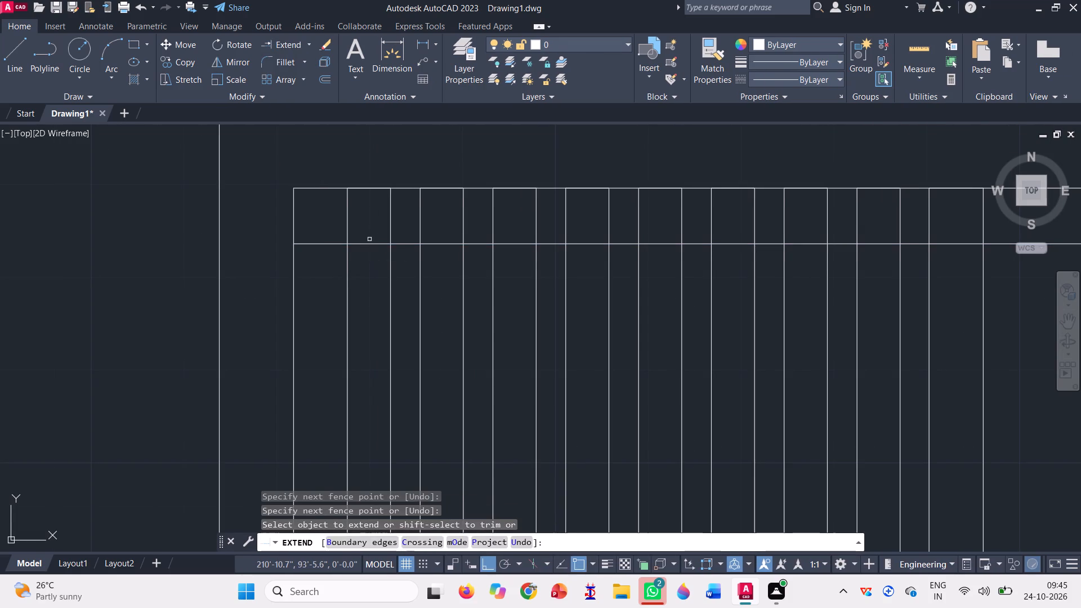
{"action": "left_click", "coordinate": [369, 239]}
{"action": "left_click", "coordinate": [359, 263]}
{"action": "scroll", "coordinate": [311, 252], "scroll_direction": "down", "scroll_amount": 3}
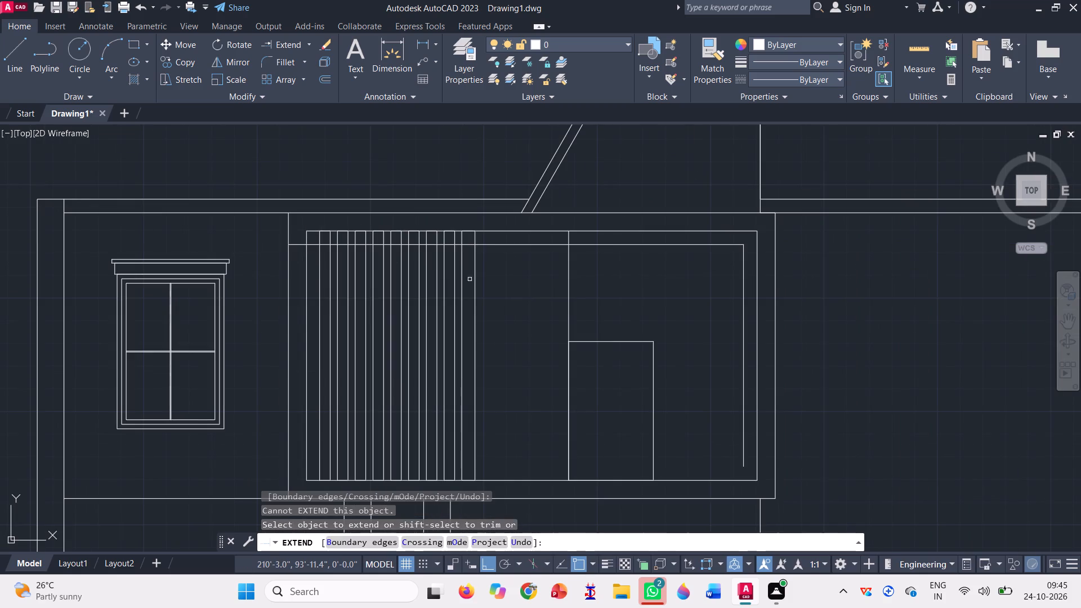
{"action": "scroll", "coordinate": [500, 269], "scroll_direction": "down", "scroll_amount": 1}
Extend the remaining inner right vertical line down to the inner frame's bottom edge.
{"action": "scroll", "coordinate": [646, 388], "scroll_direction": "up", "scroll_amount": 3}
{"action": "left_click", "coordinate": [656, 383]}
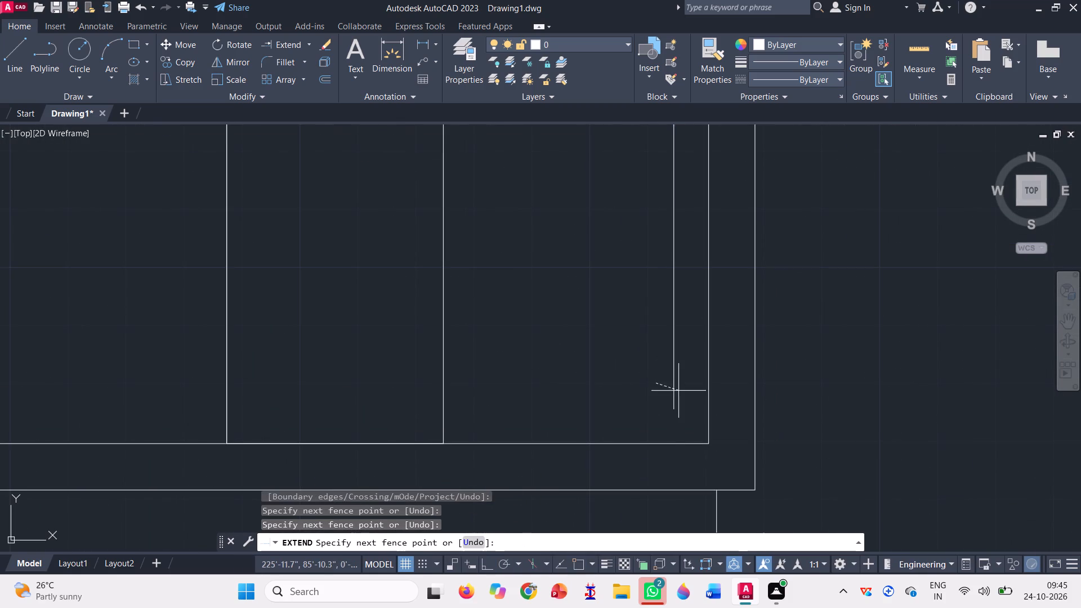
{"action": "left_click", "coordinate": [682, 391]}
{"action": "scroll", "coordinate": [537, 365], "scroll_direction": "down", "scroll_amount": 2}
{"action": "key", "text": "Escape"}
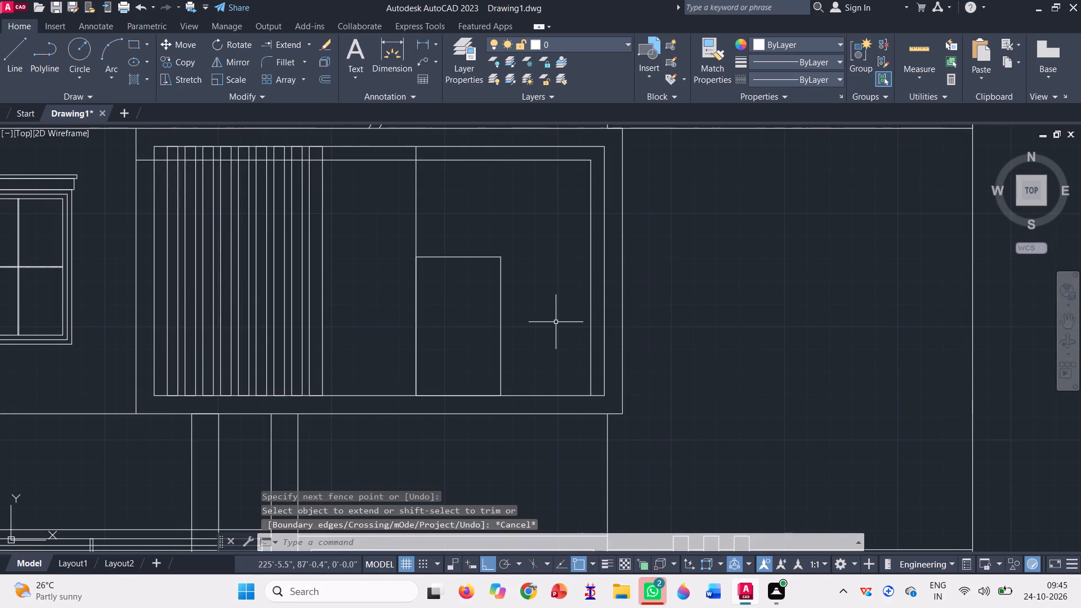
Draw a diagonal line down-left from the inner lines' top-right corner, continued horizontally to the full-height vertical line above the opening.
{"action": "scroll", "coordinate": [556, 321], "scroll_direction": "down", "scroll_amount": 1}
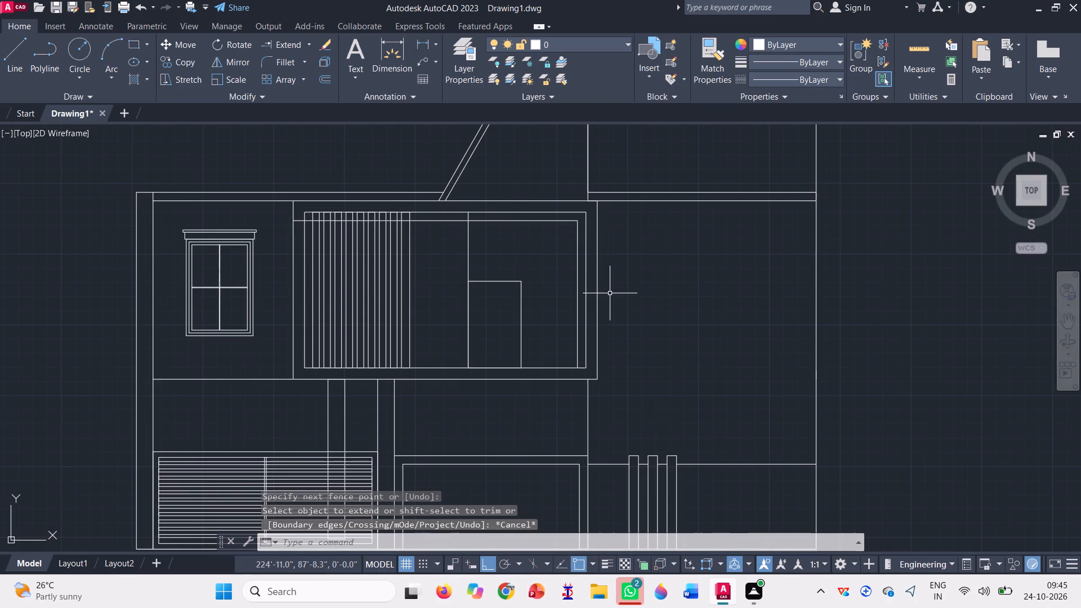
{"action": "key", "text": "l"}
{"action": "key", "text": "Return"}
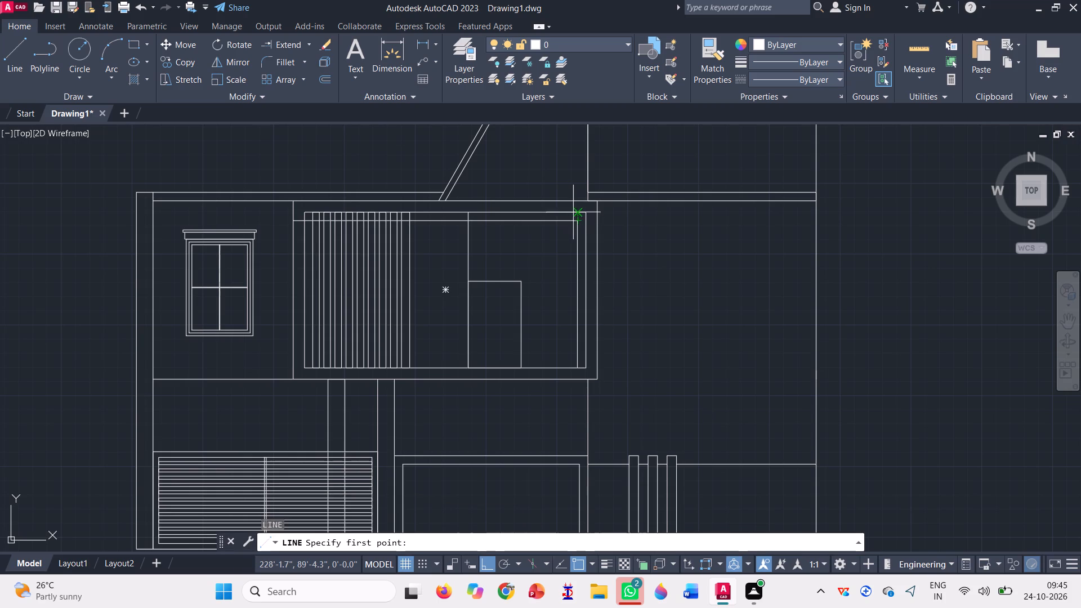
{"action": "left_click", "coordinate": [577, 221]}
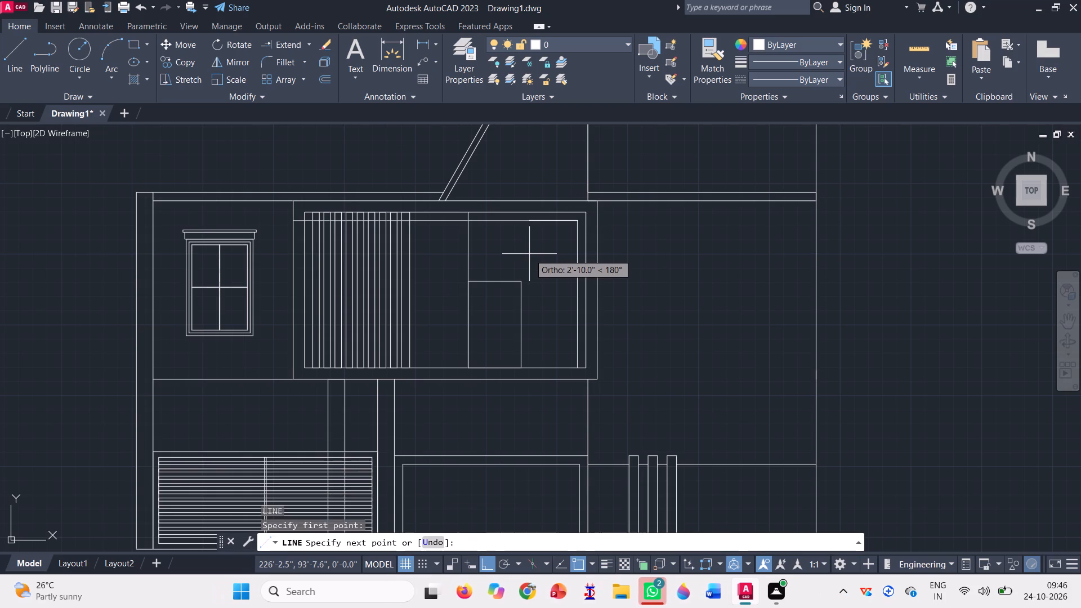
{"action": "key", "text": "F8"}
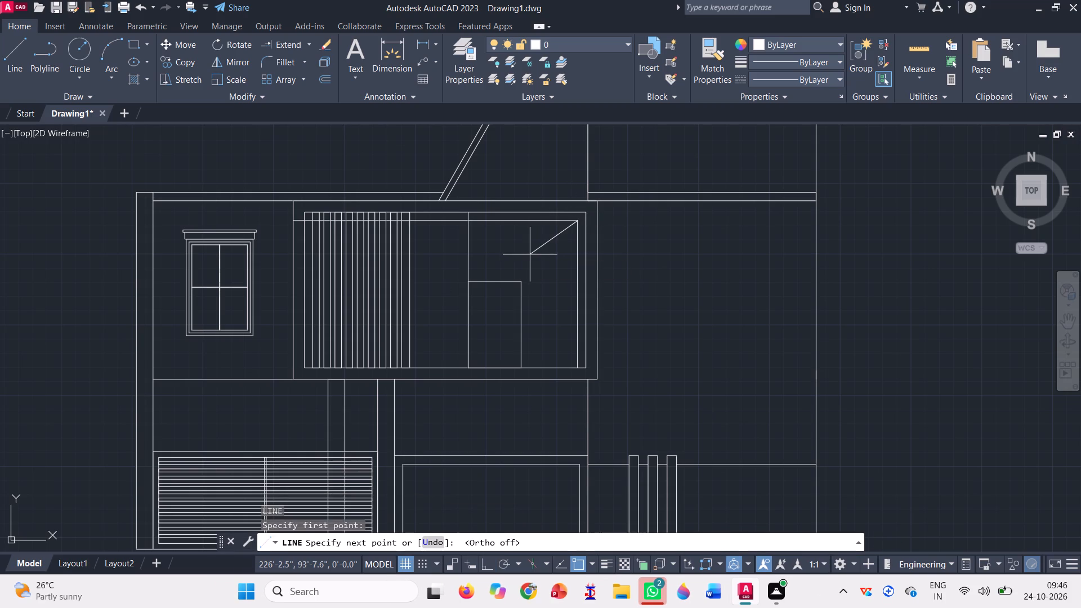
{"action": "left_click", "coordinate": [530, 254]}
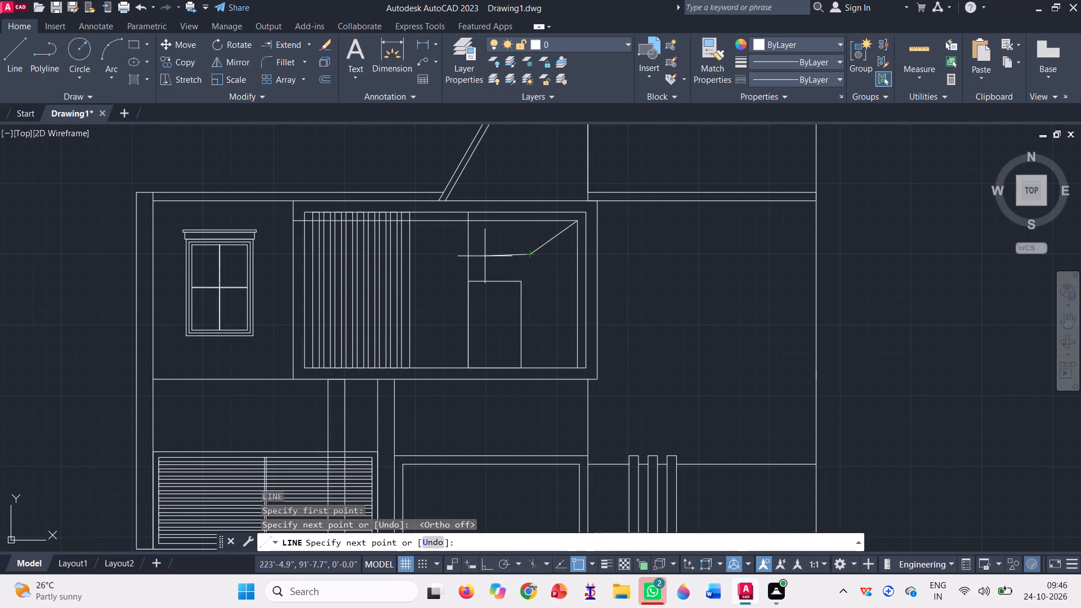
{"action": "key", "text": "F8"}
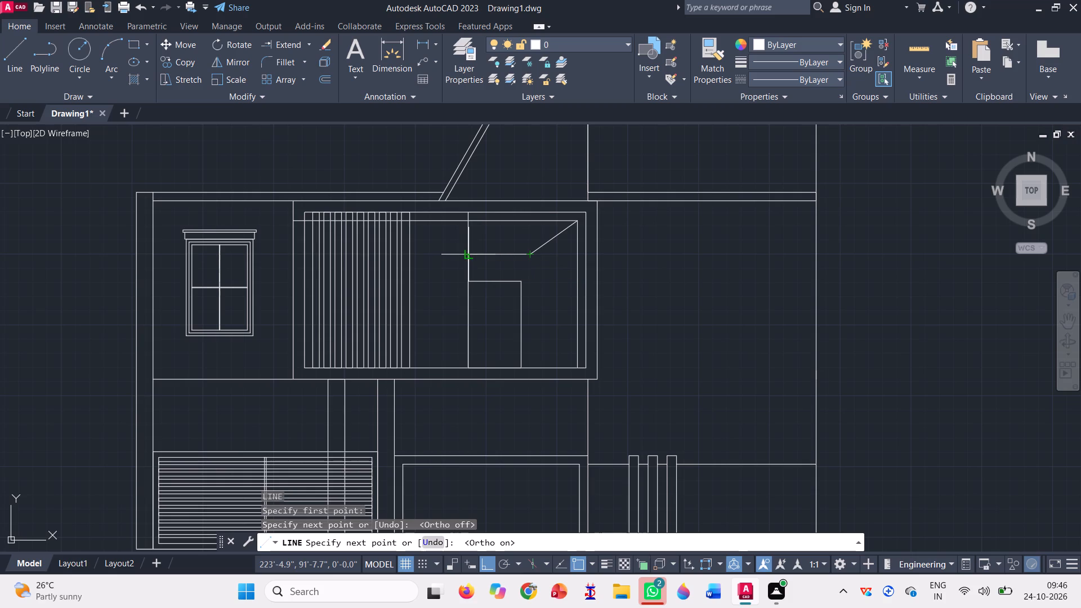
{"action": "left_click", "coordinate": [471, 253]}
{"action": "key", "text": "space"}
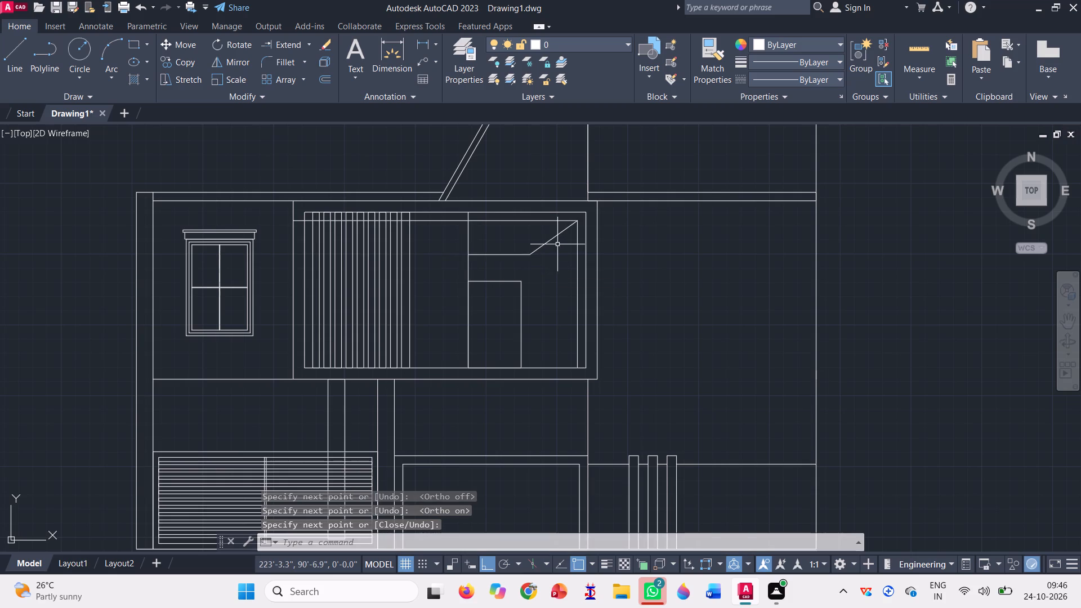
Copy the diagonal ceiling line from its top-right end to a point further left on the inner top line.
{"action": "type", "text": "co"}
{"action": "key", "text": "space"}
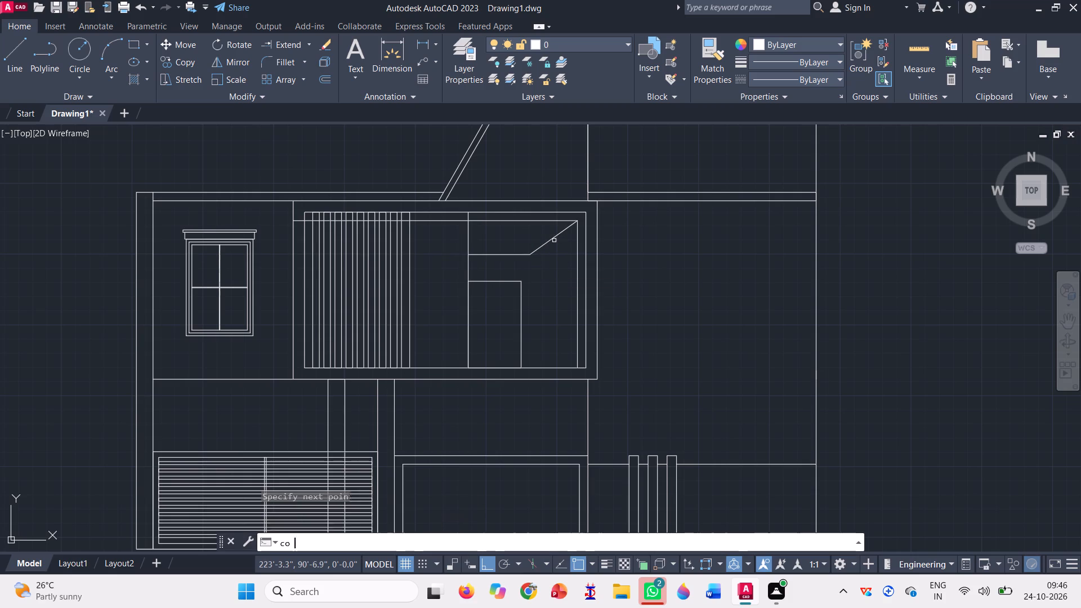
{"action": "left_click", "coordinate": [554, 240]}
{"action": "key", "text": "space"}
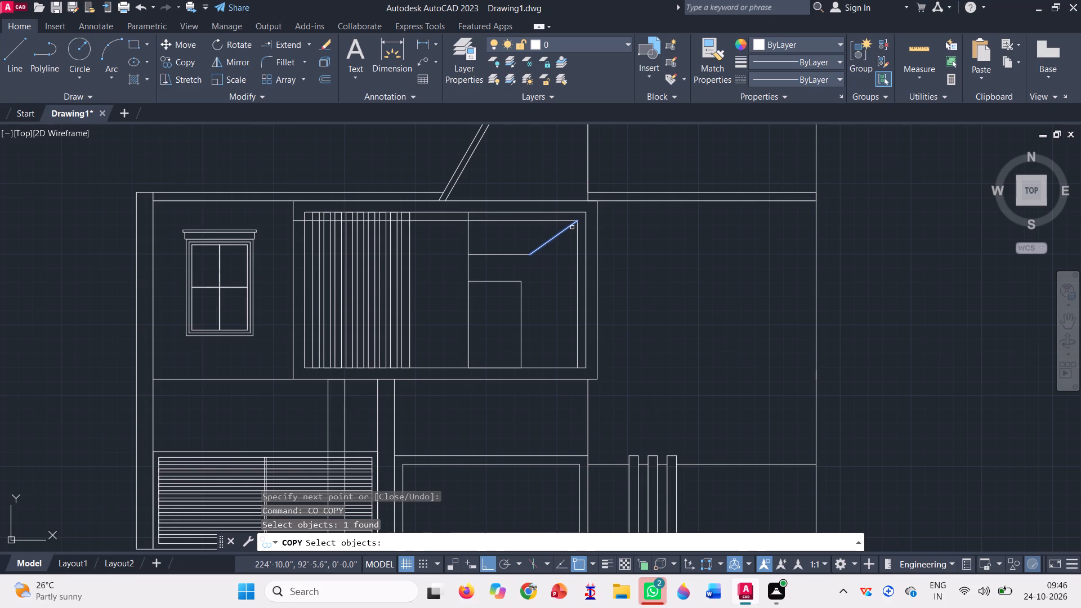
{"action": "left_click", "coordinate": [578, 215]}
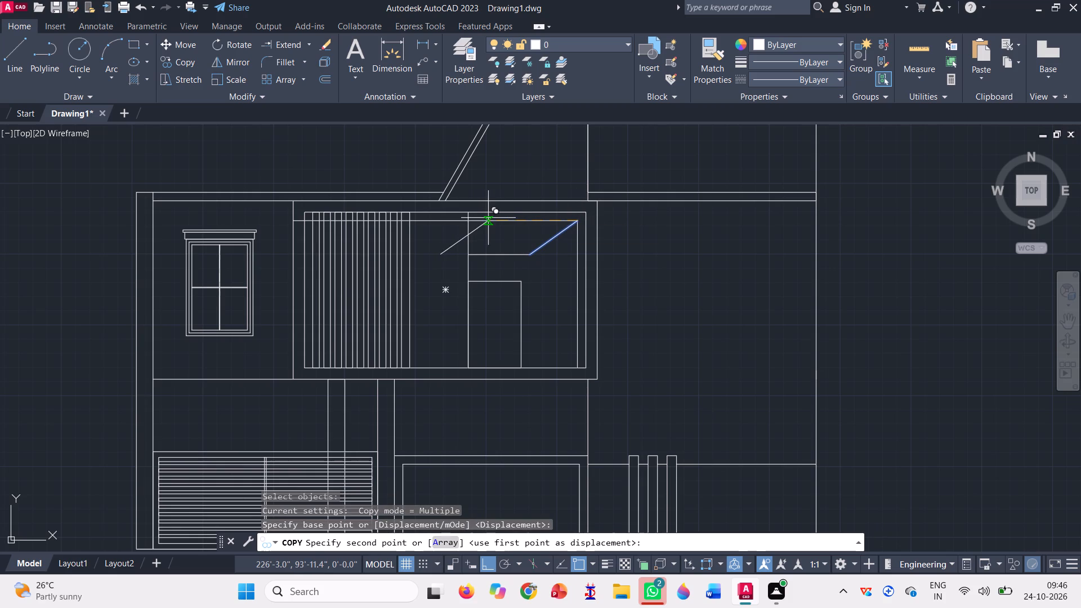
{"action": "scroll", "coordinate": [497, 220], "scroll_direction": "up", "scroll_amount": 2}
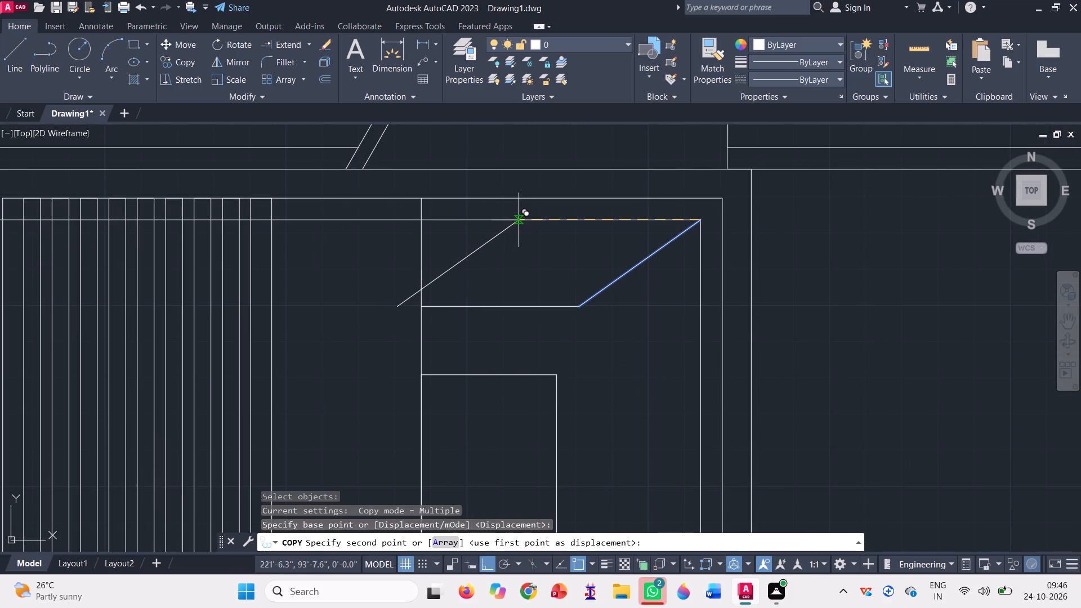
{"action": "left_click", "coordinate": [523, 220]}
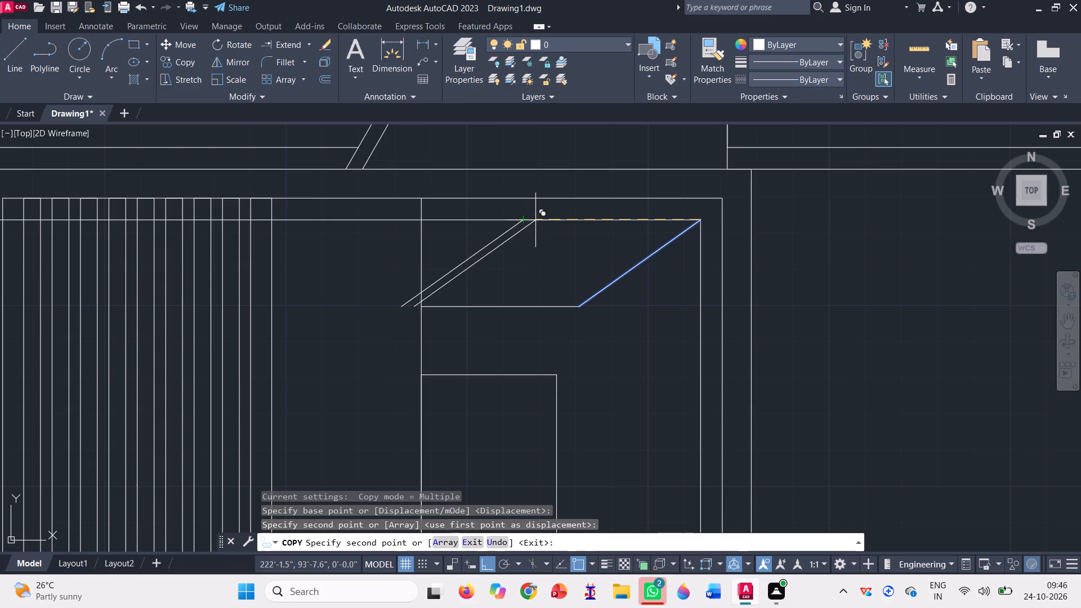
{"action": "key", "text": "space"}
Trim off the copied diagonal's lower end where it passes left of the full-height vertical line above the opening.
{"action": "left_click", "coordinate": [314, 42]}
{"action": "left_click", "coordinate": [309, 46]}
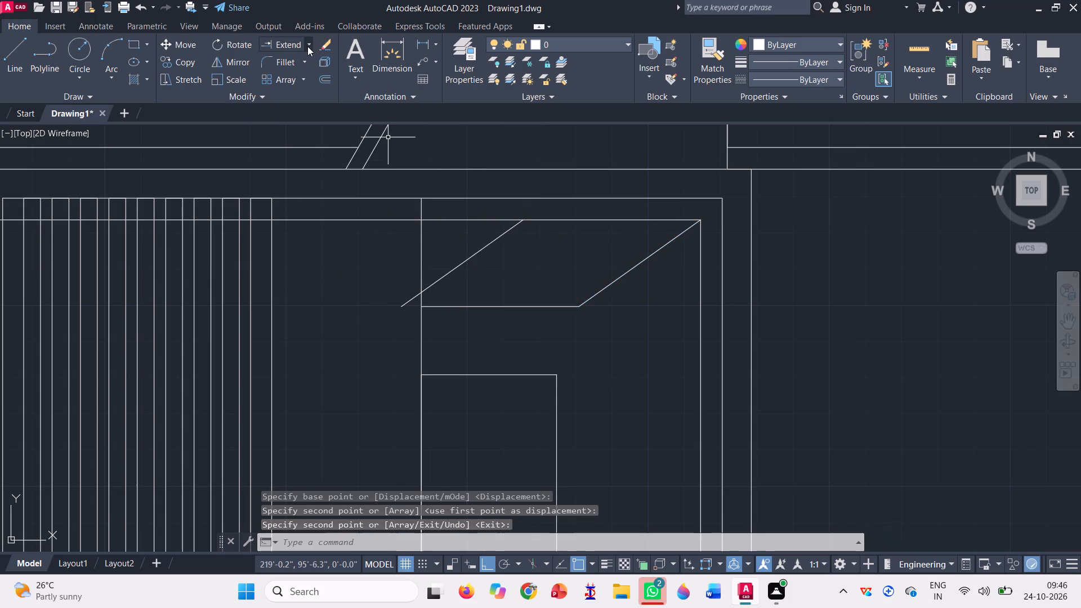
{"action": "left_click", "coordinate": [303, 73]}
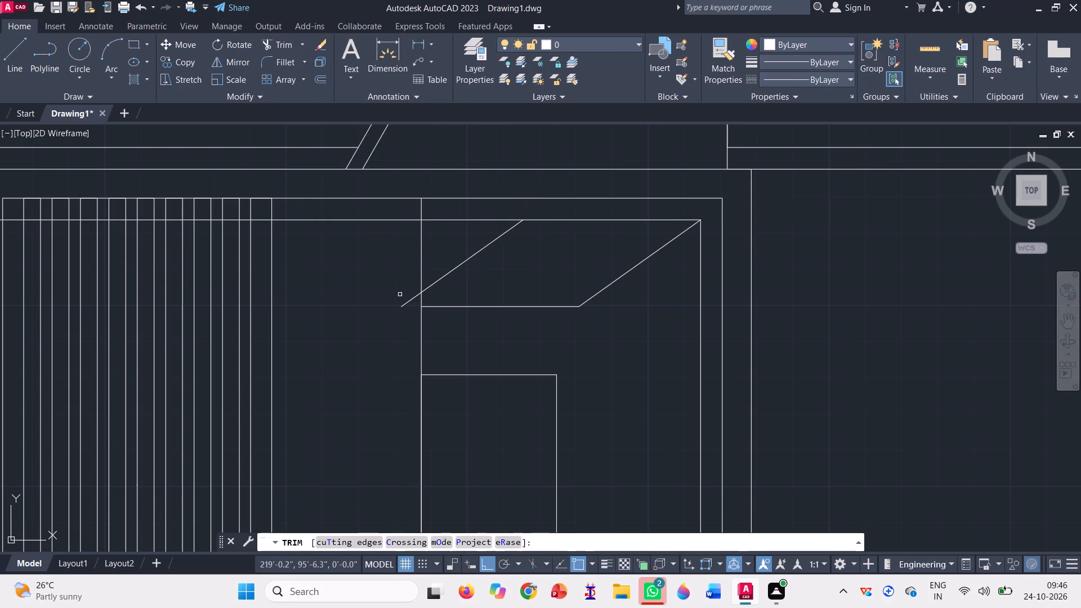
{"action": "left_click", "coordinate": [400, 294]}
{"action": "left_click", "coordinate": [407, 306]}
{"action": "scroll", "coordinate": [401, 302], "scroll_direction": "down", "scroll_amount": 1}
{"action": "key", "text": "Escape"}
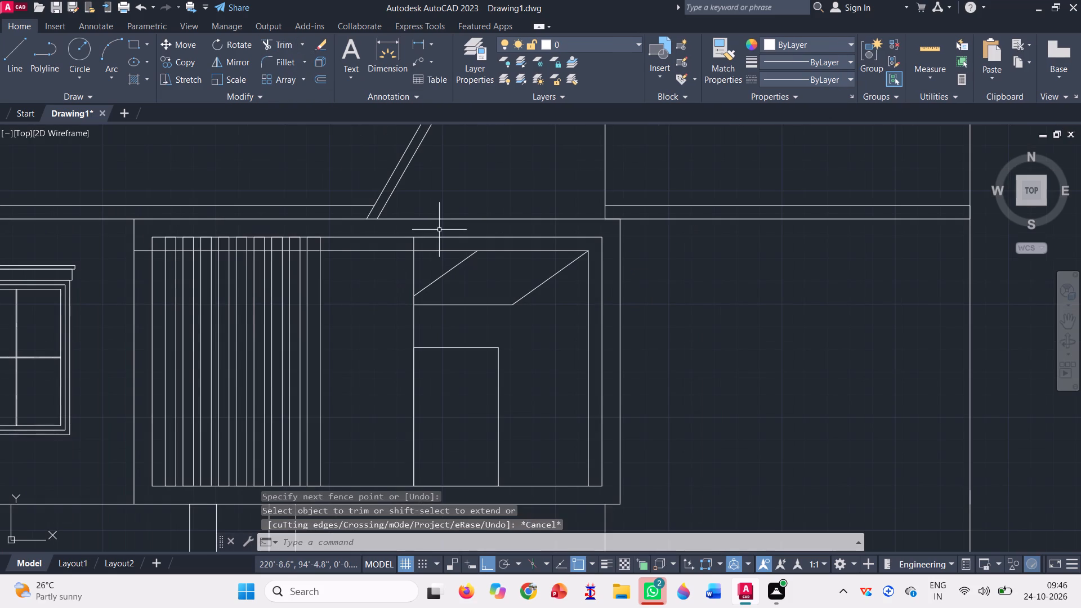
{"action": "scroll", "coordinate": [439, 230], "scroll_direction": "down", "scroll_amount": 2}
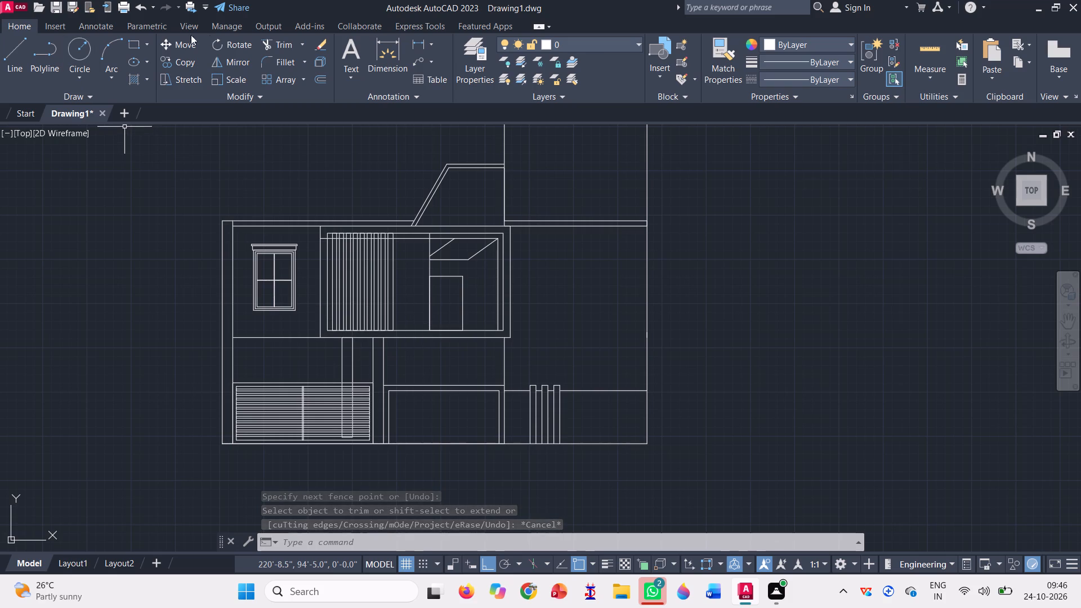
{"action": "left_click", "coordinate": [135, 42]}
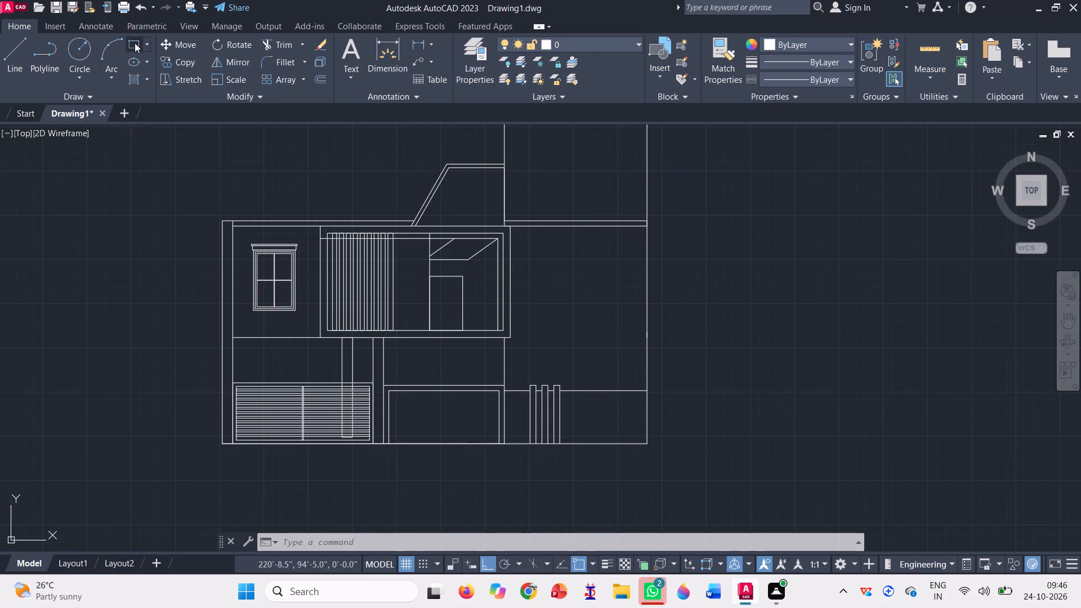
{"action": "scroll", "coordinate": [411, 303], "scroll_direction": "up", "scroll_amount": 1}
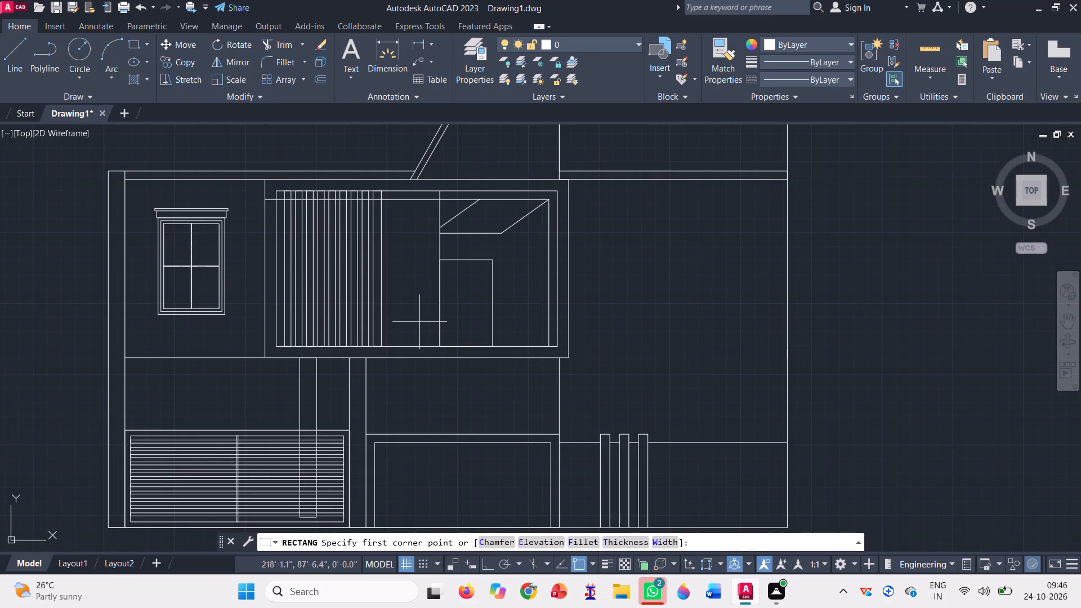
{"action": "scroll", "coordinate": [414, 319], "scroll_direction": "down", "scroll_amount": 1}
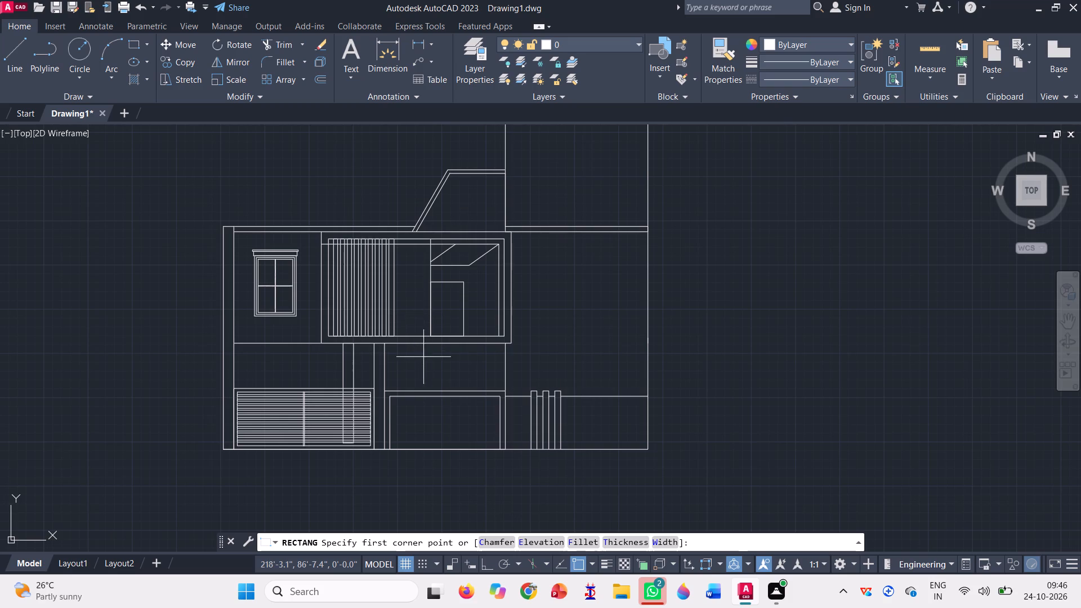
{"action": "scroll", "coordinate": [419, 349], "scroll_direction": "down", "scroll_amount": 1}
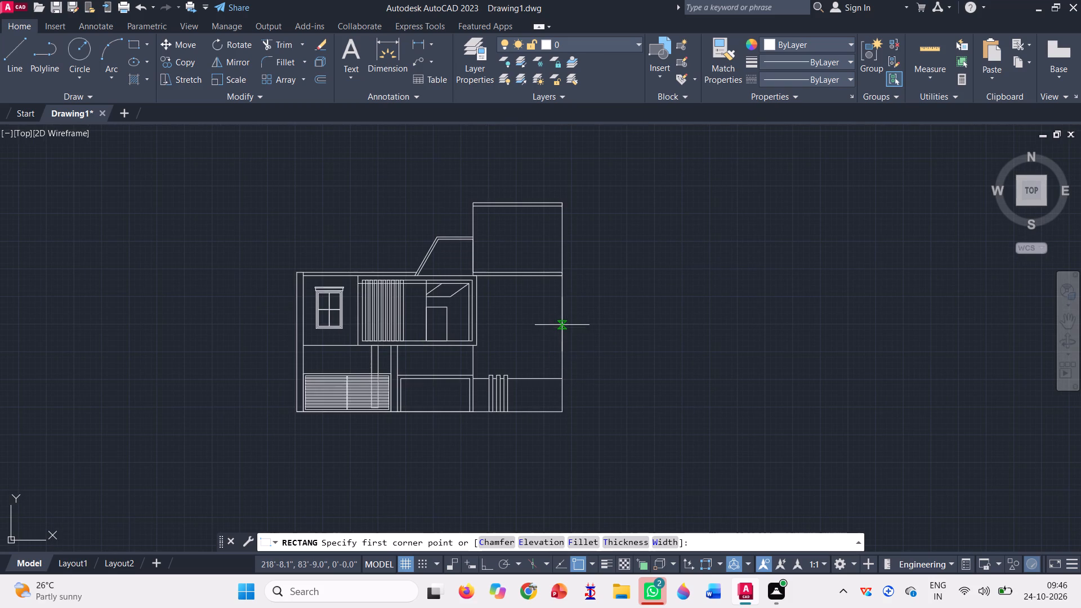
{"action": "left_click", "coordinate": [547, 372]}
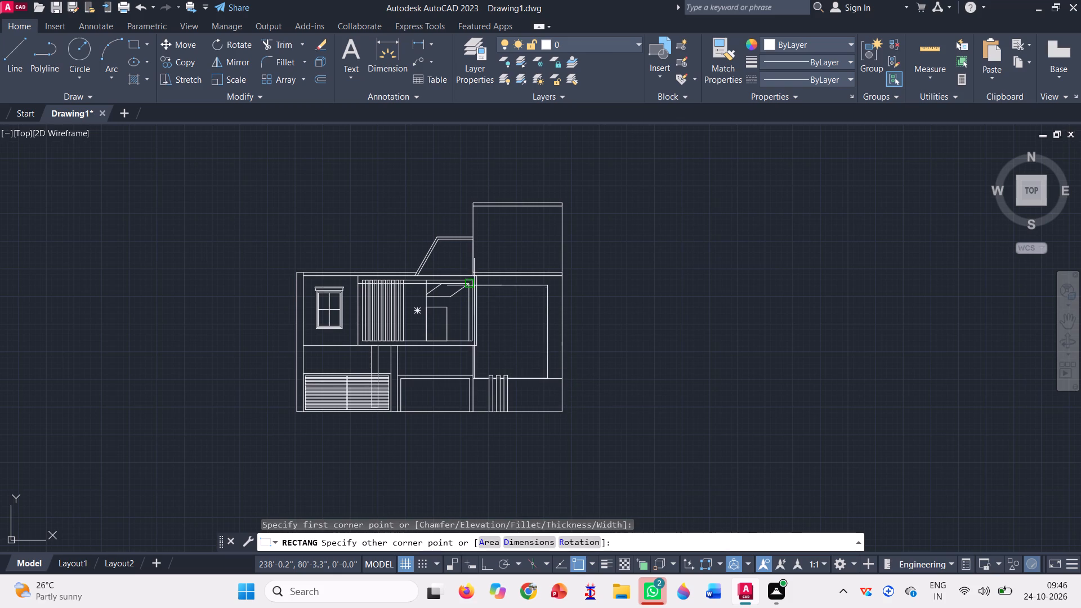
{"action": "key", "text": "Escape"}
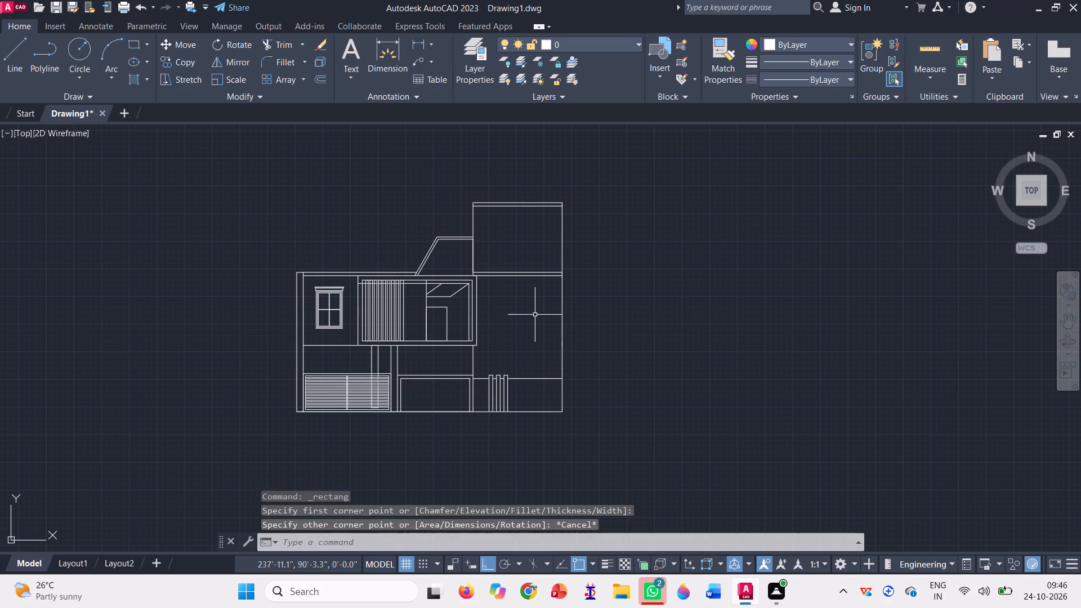
Draw a tall rectangle in the right-hand bay, from just above the ground-floor line up to the underside of the top slab.
{"action": "key", "text": "space"}
{"action": "scroll", "coordinate": [535, 320], "scroll_direction": "up", "scroll_amount": 2}
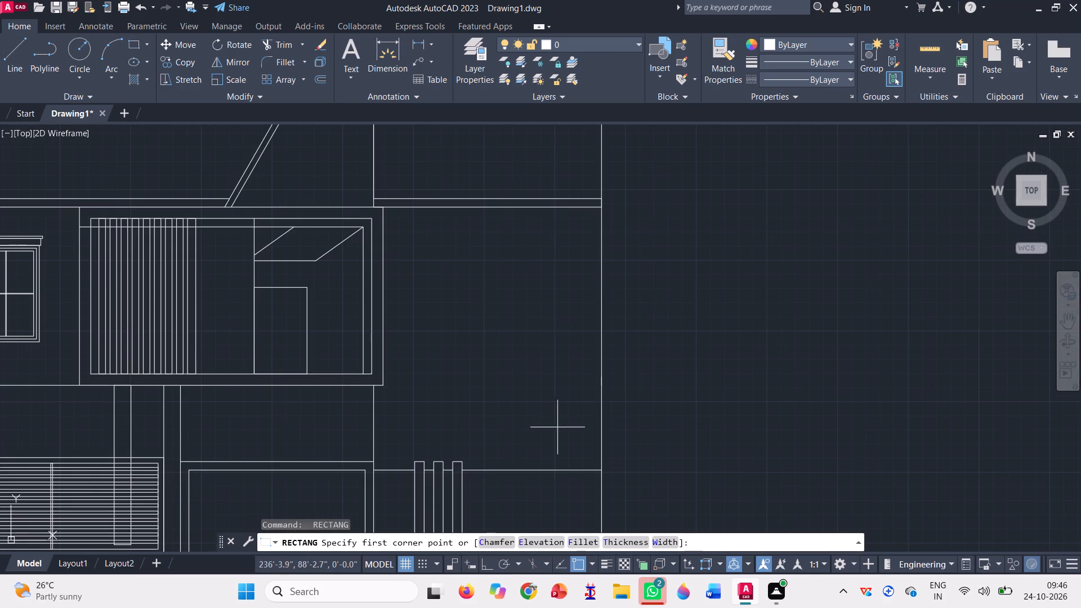
{"action": "left_click", "coordinate": [562, 442]}
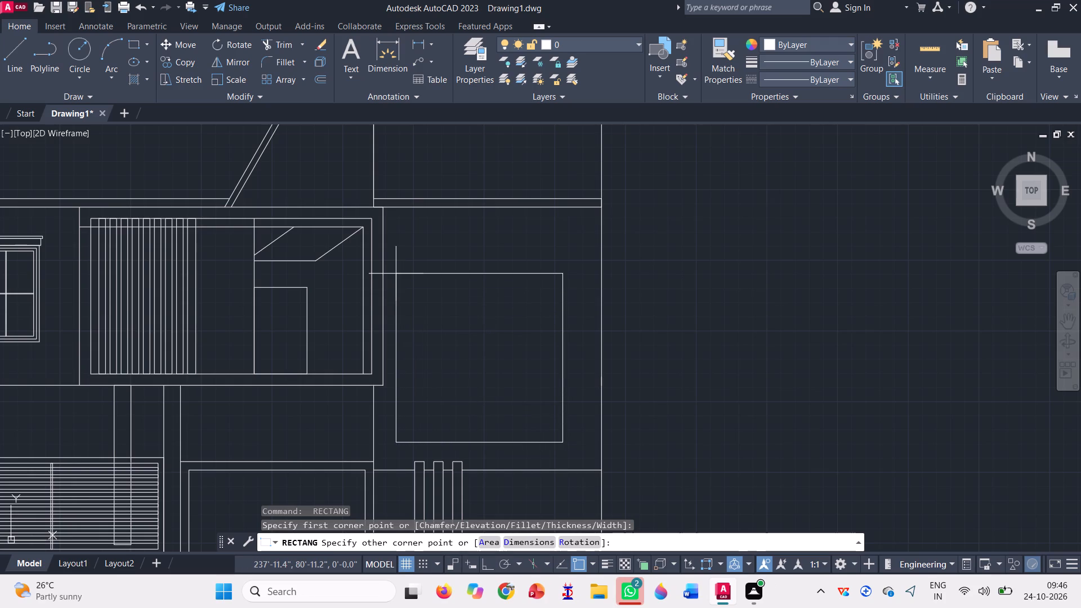
{"action": "scroll", "coordinate": [396, 274], "scroll_direction": "down", "scroll_amount": 2}
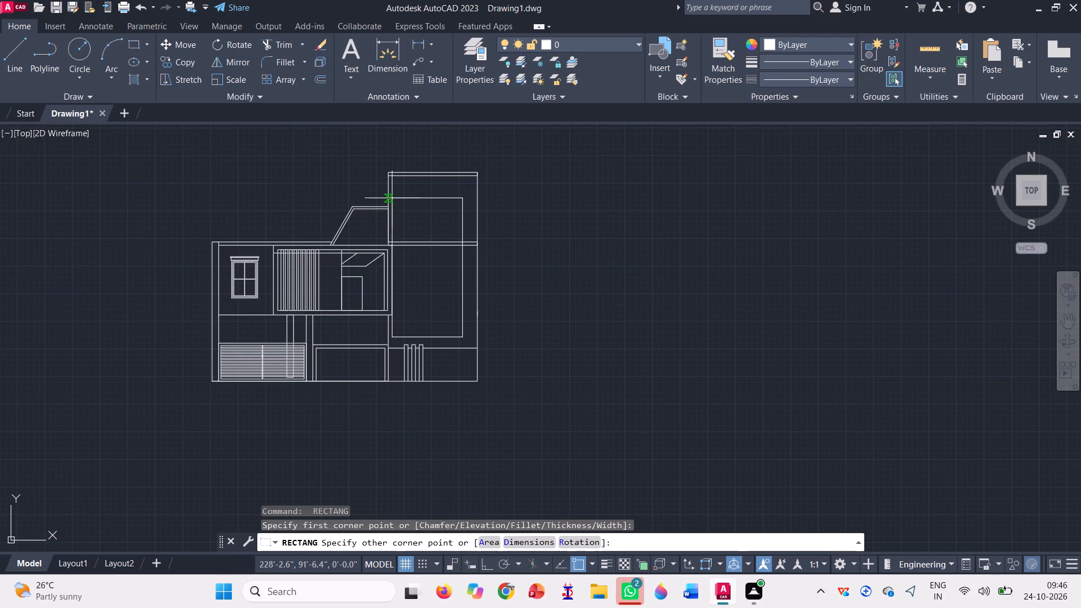
{"action": "scroll", "coordinate": [393, 191], "scroll_direction": "up", "scroll_amount": 2}
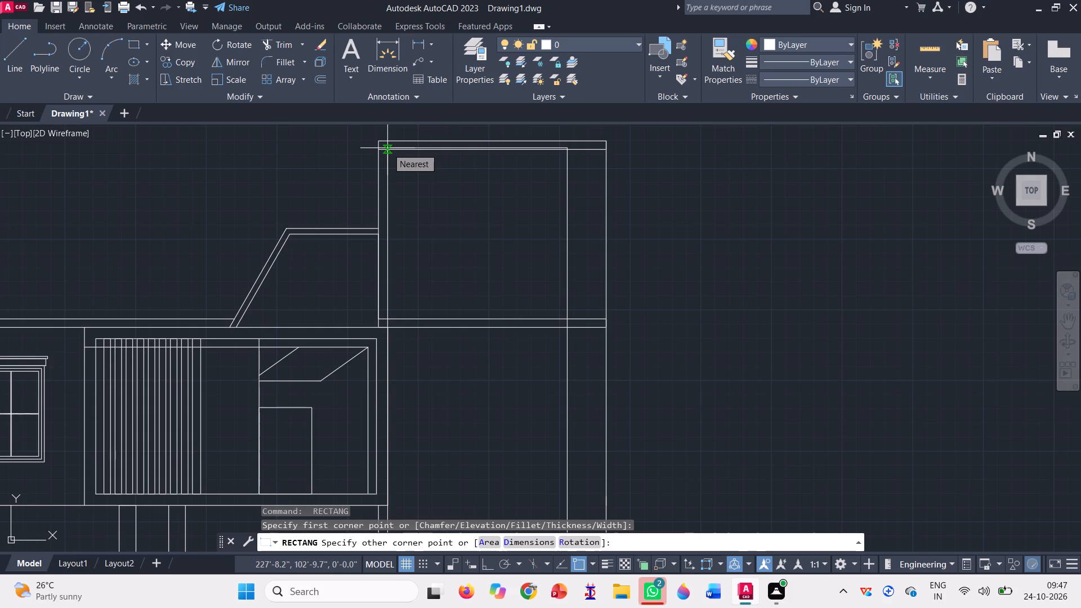
{"action": "left_click", "coordinate": [387, 148]}
Move the tall rectangle left by its top-right corner so its top edge aligns with the upper block's top line.
{"action": "scroll", "coordinate": [431, 193], "scroll_direction": "down", "scroll_amount": 1}
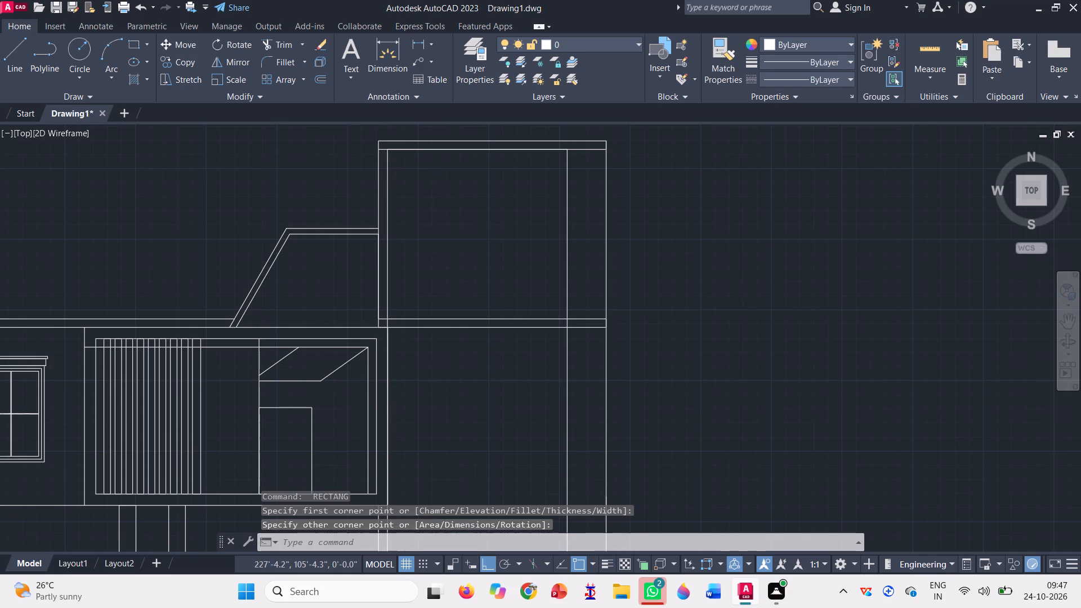
{"action": "scroll", "coordinate": [430, 183], "scroll_direction": "down", "scroll_amount": 1}
{"action": "scroll", "coordinate": [446, 336], "scroll_direction": "up", "scroll_amount": 1}
{"action": "scroll", "coordinate": [489, 342], "scroll_direction": "down", "scroll_amount": 1}
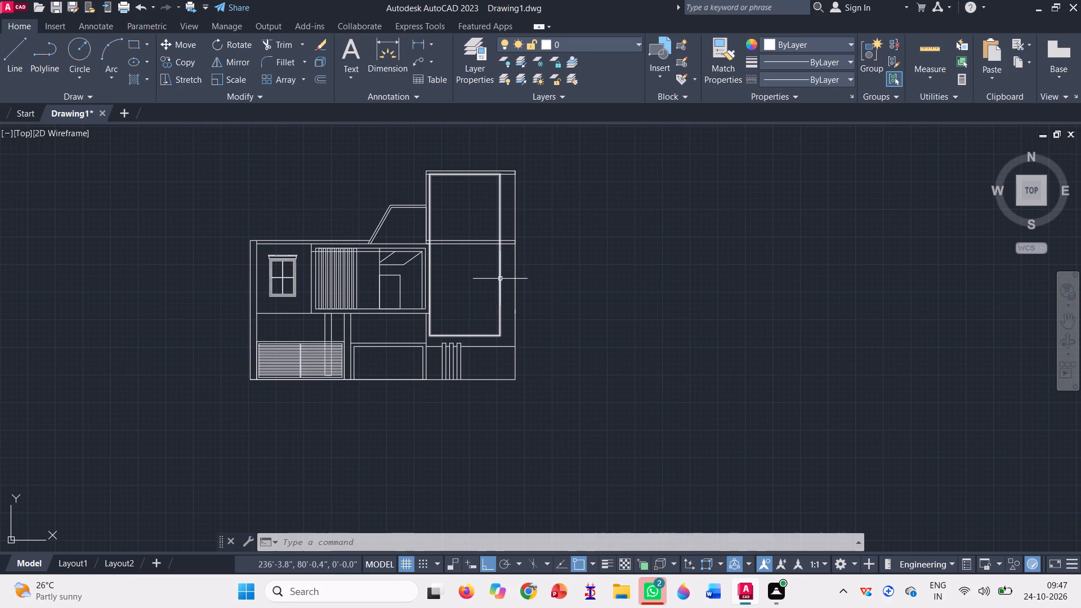
{"action": "left_click", "coordinate": [180, 42]}
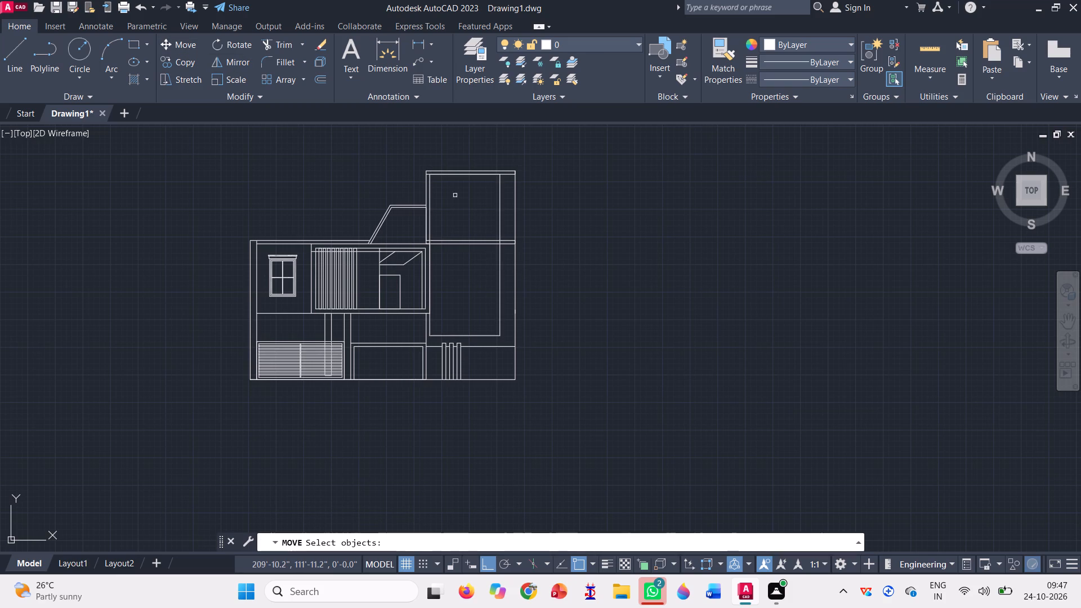
{"action": "left_click", "coordinate": [498, 223]}
{"action": "key", "text": "space"}
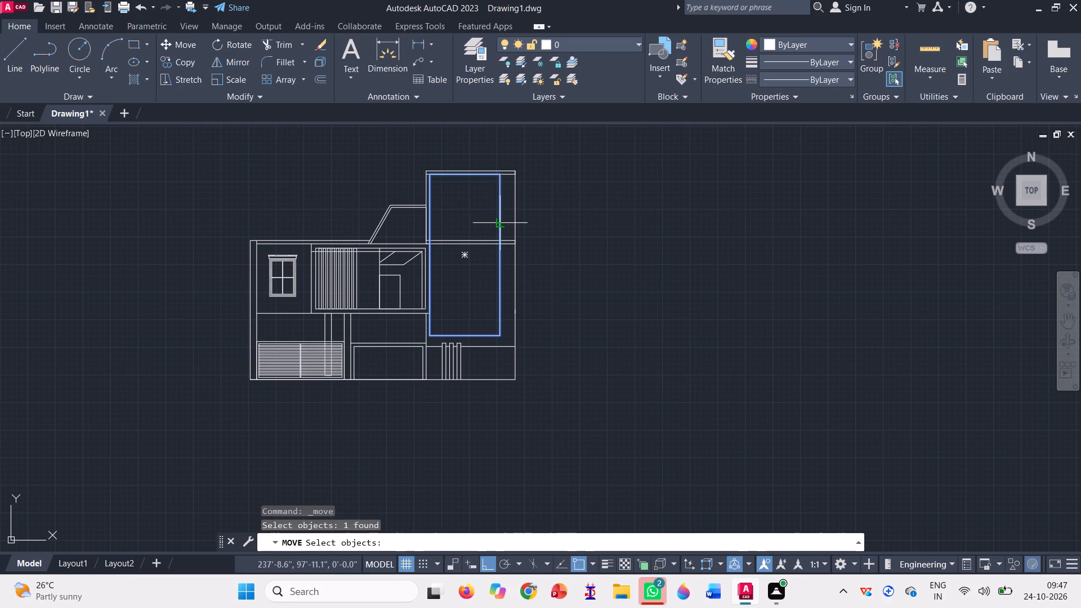
{"action": "scroll", "coordinate": [504, 174], "scroll_direction": "up", "scroll_amount": 3}
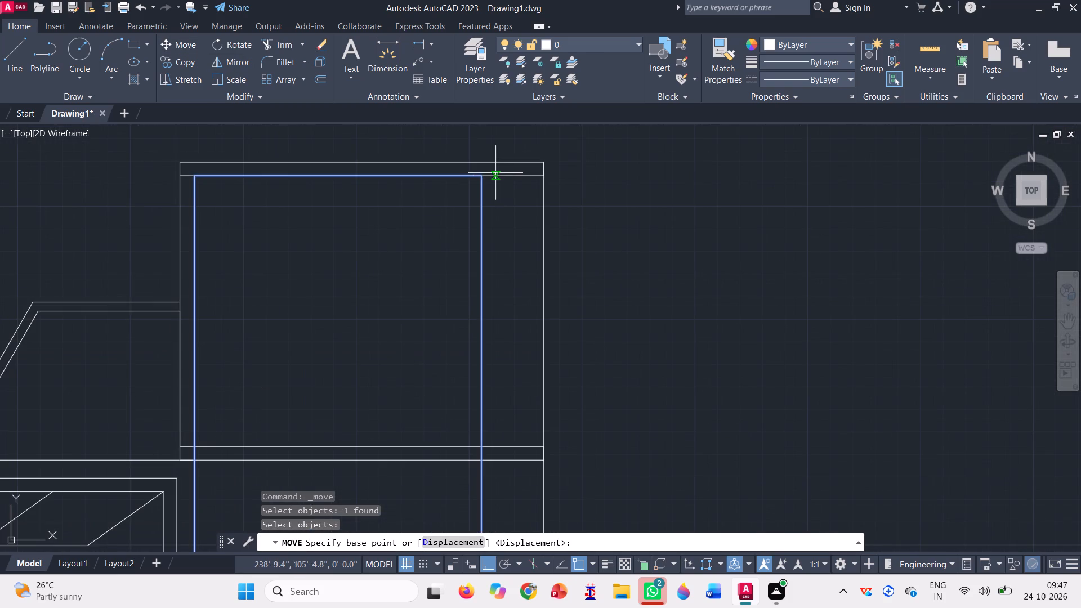
{"action": "left_click", "coordinate": [480, 175]}
{"action": "scroll", "coordinate": [486, 178], "scroll_direction": "down", "scroll_amount": 2}
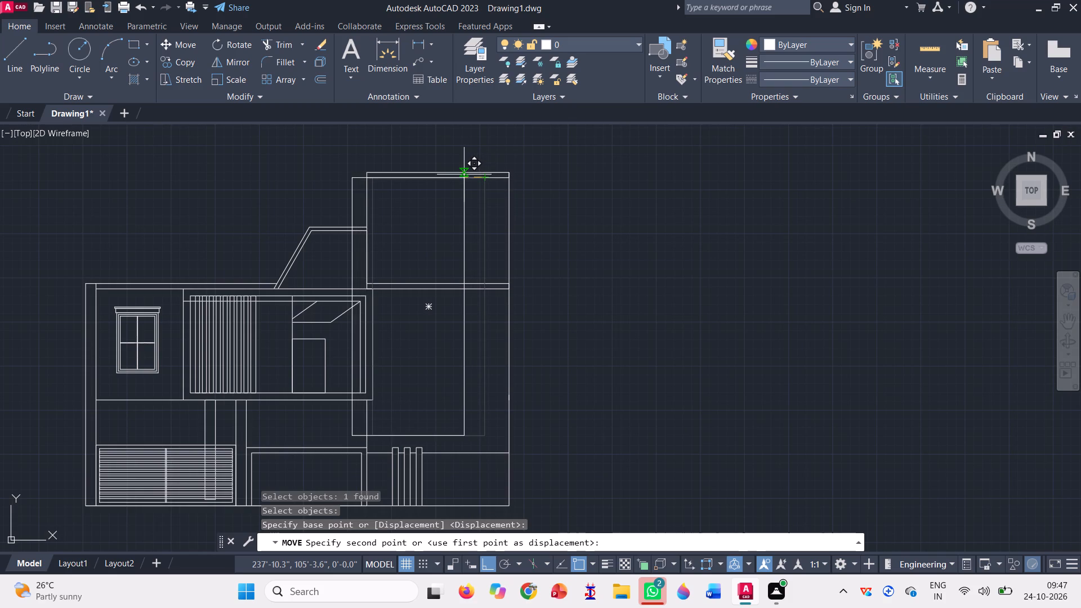
{"action": "left_click", "coordinate": [464, 173]}
Move the tall rectangle straight down by its bottom-right corner so its top edge sits just below the top slab.
{"action": "scroll", "coordinate": [417, 216], "scroll_direction": "down", "scroll_amount": 1}
{"action": "left_click", "coordinate": [178, 48]}
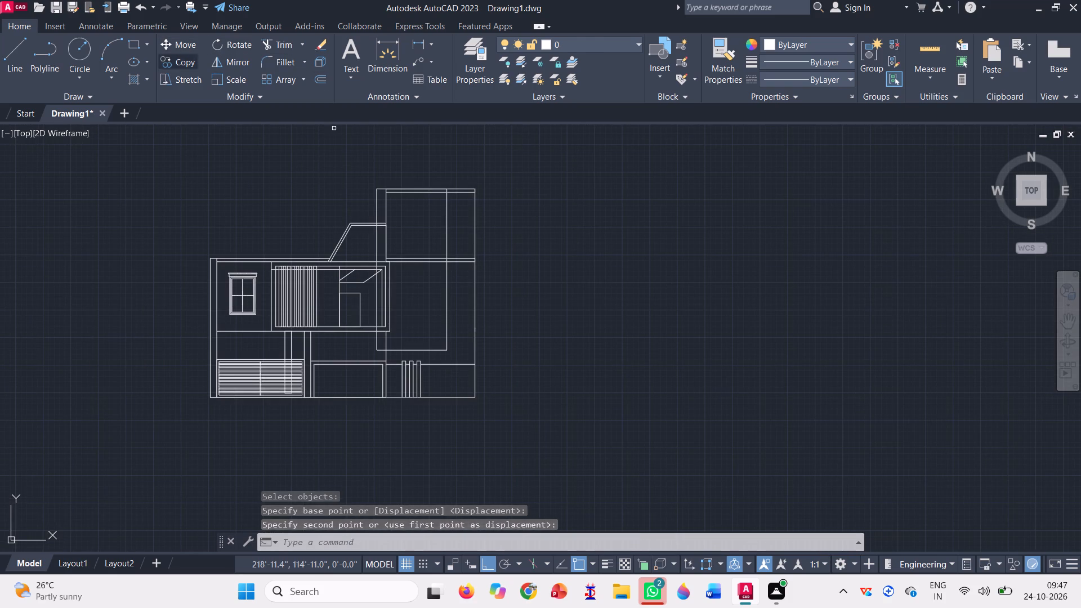
{"action": "left_click", "coordinate": [449, 347]}
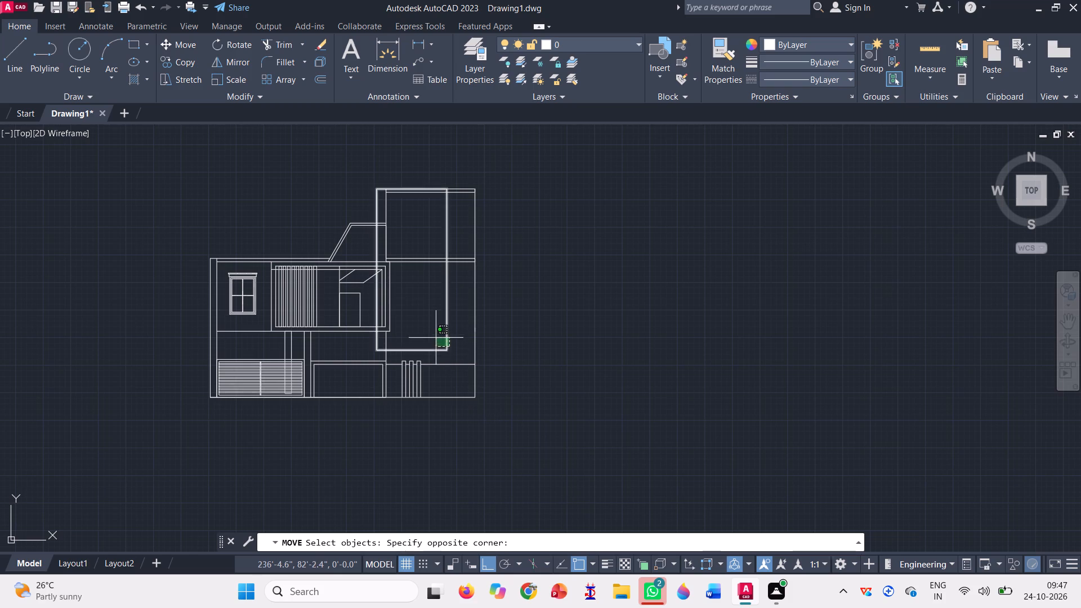
{"action": "left_click", "coordinate": [436, 338]}
{"action": "scroll", "coordinate": [435, 357], "scroll_direction": "up", "scroll_amount": 3}
{"action": "key", "text": "space"}
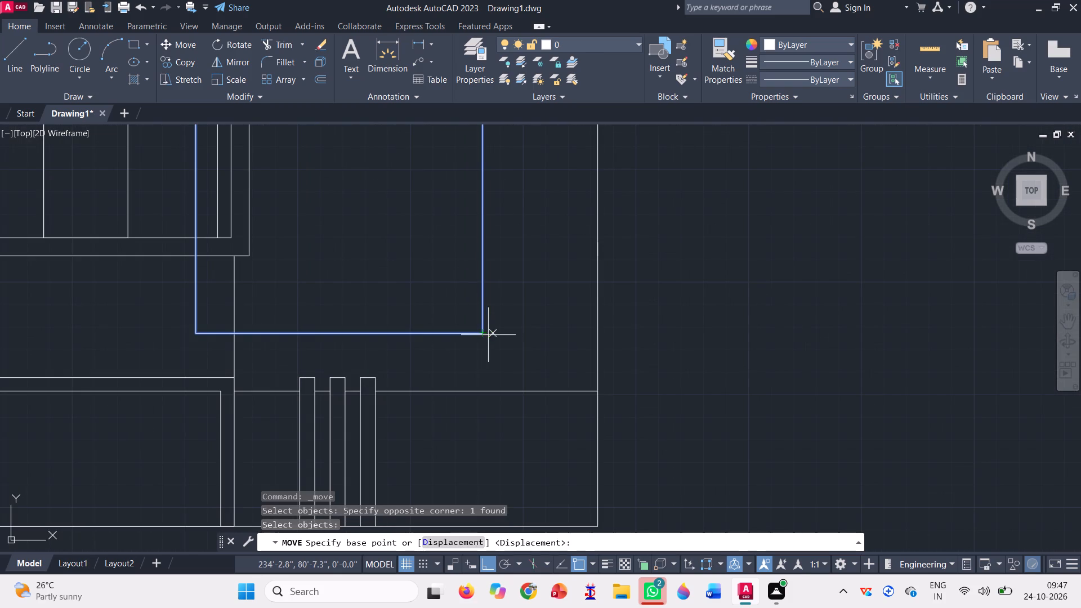
{"action": "left_click", "coordinate": [484, 334]}
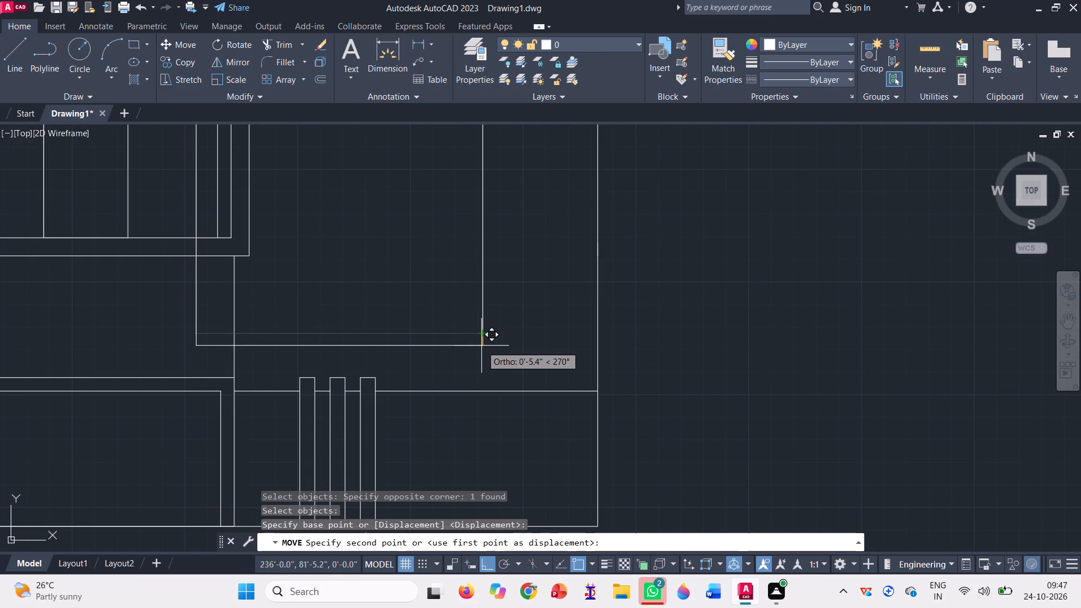
{"action": "left_click", "coordinate": [483, 351]}
Trim off the parts of the tall rectangle that project left of the upper block's left wall, including its top and bottom edge overhangs.
{"action": "scroll", "coordinate": [468, 379], "scroll_direction": "down", "scroll_amount": 2}
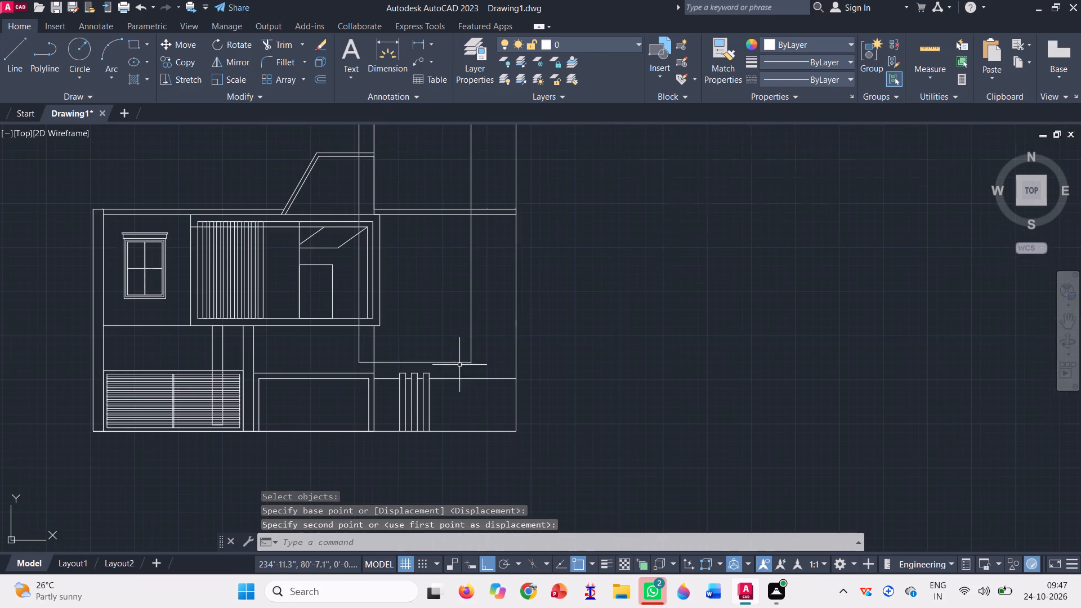
{"action": "left_click", "coordinate": [275, 37]}
{"action": "scroll", "coordinate": [463, 298], "scroll_direction": "down", "scroll_amount": 1}
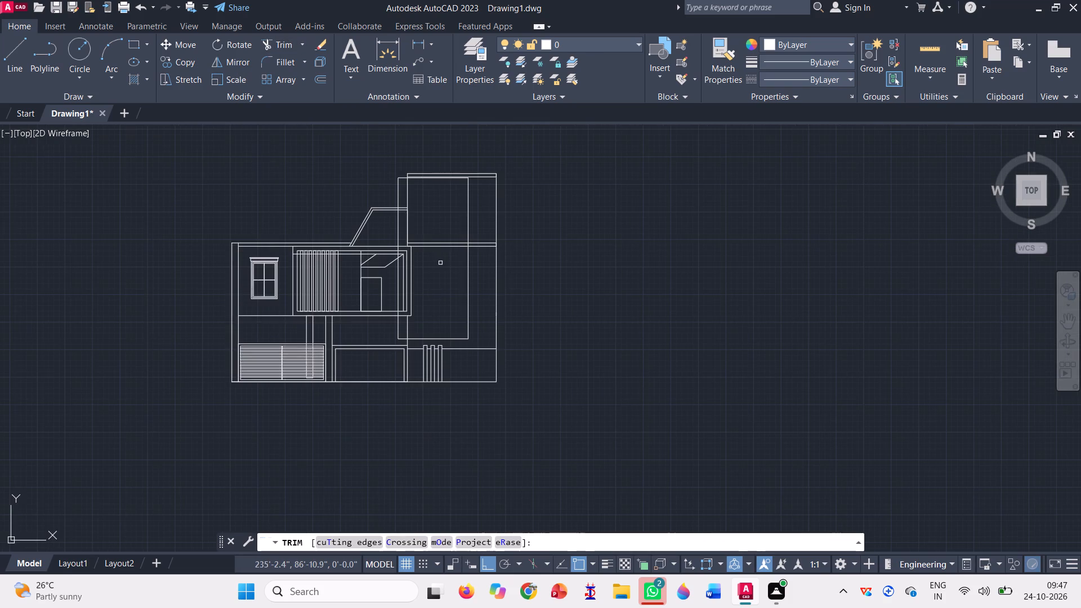
{"action": "scroll", "coordinate": [388, 175], "scroll_direction": "up", "scroll_amount": 3}
{"action": "left_click", "coordinate": [439, 177]}
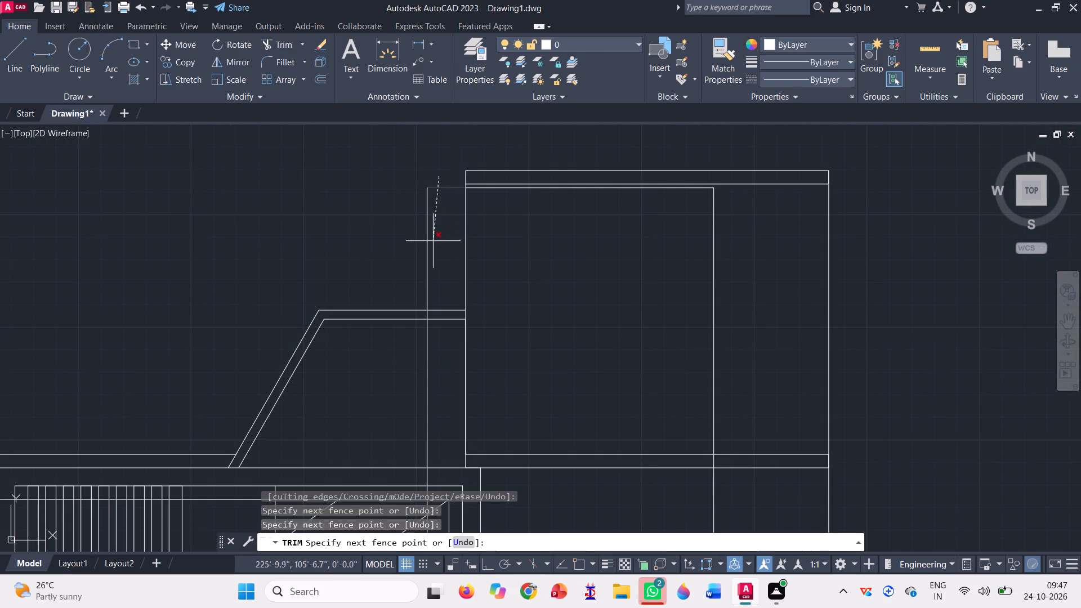
{"action": "left_click", "coordinate": [412, 236]}
{"action": "scroll", "coordinate": [406, 221], "scroll_direction": "down", "scroll_amount": 3}
{"action": "scroll", "coordinate": [410, 234], "scroll_direction": "up", "scroll_amount": 3}
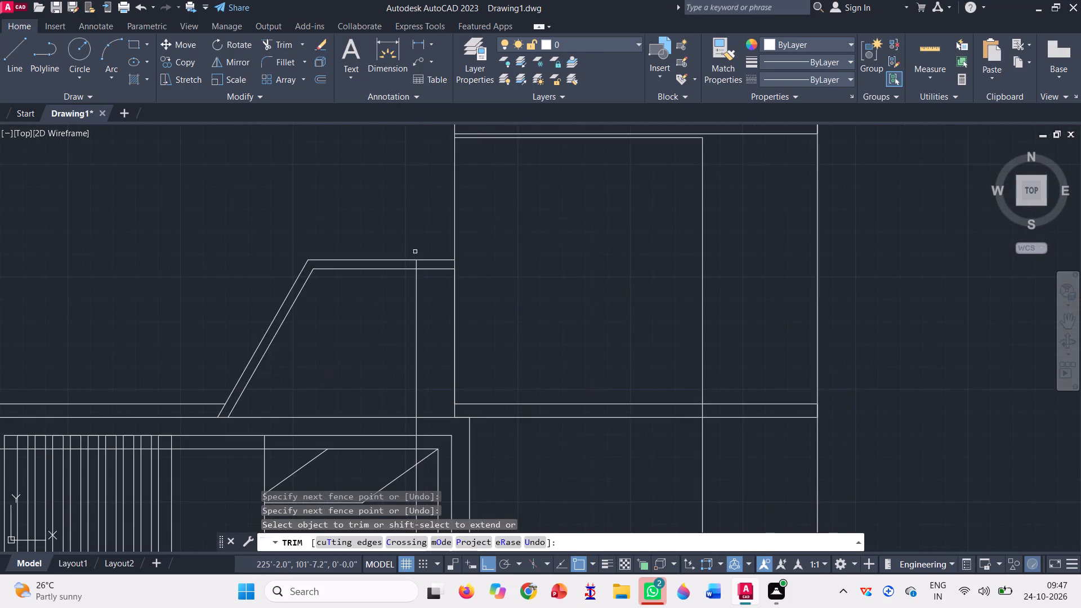
{"action": "scroll", "coordinate": [419, 272], "scroll_direction": "up", "scroll_amount": 4}
{"action": "left_click", "coordinate": [400, 226]}
{"action": "left_click", "coordinate": [379, 214]}
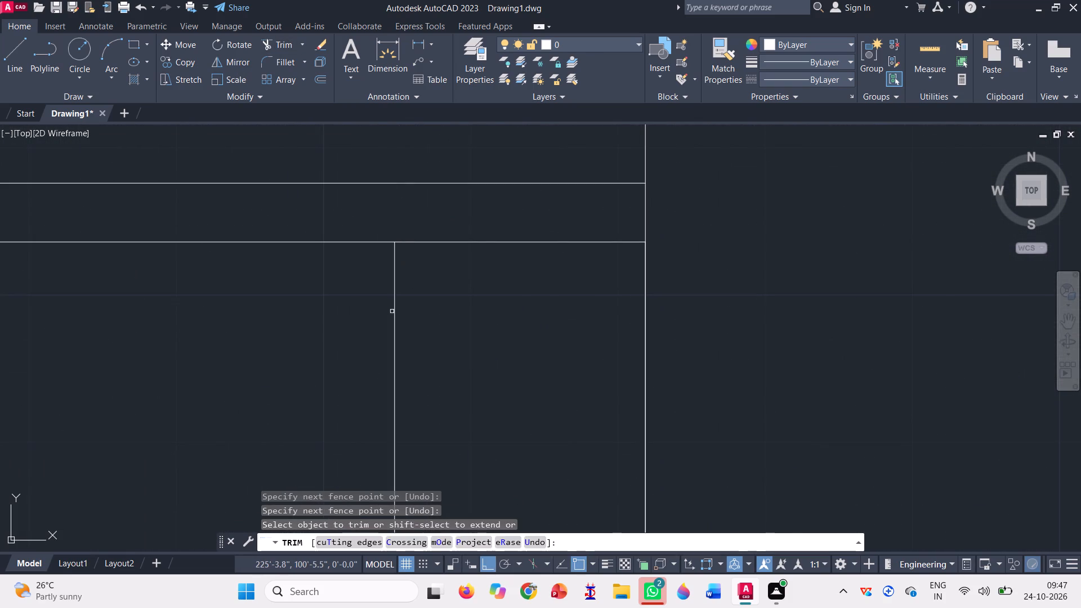
{"action": "left_click", "coordinate": [388, 312]}
{"action": "left_click", "coordinate": [423, 323]}
{"action": "scroll", "coordinate": [386, 256], "scroll_direction": "down", "scroll_amount": 7}
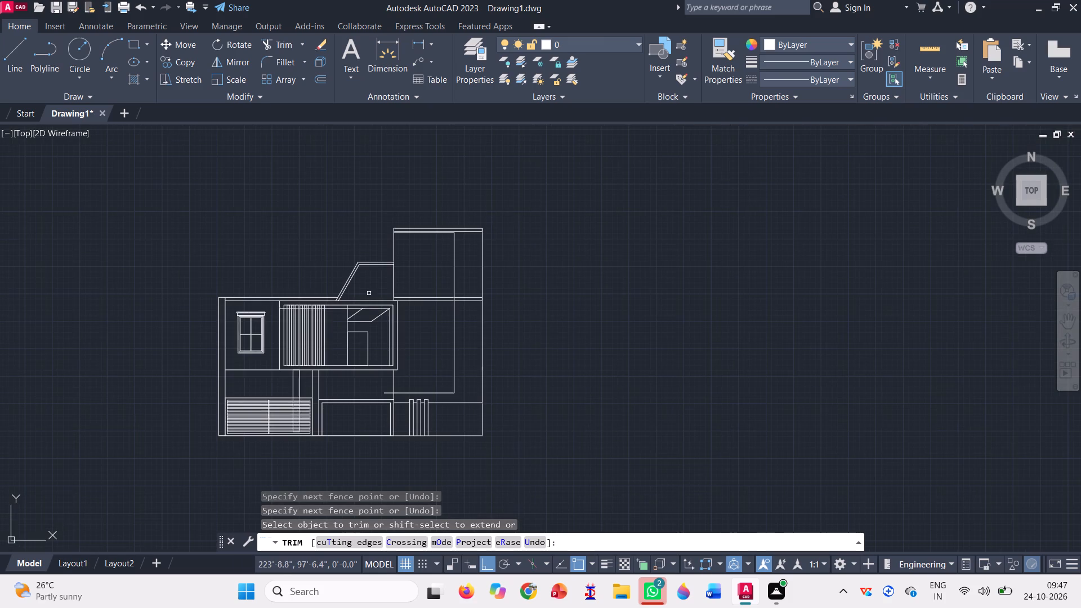
{"action": "scroll", "coordinate": [396, 412], "scroll_direction": "up", "scroll_amount": 2}
{"action": "scroll", "coordinate": [382, 365], "scroll_direction": "up", "scroll_amount": 3}
{"action": "left_click", "coordinate": [381, 366]}
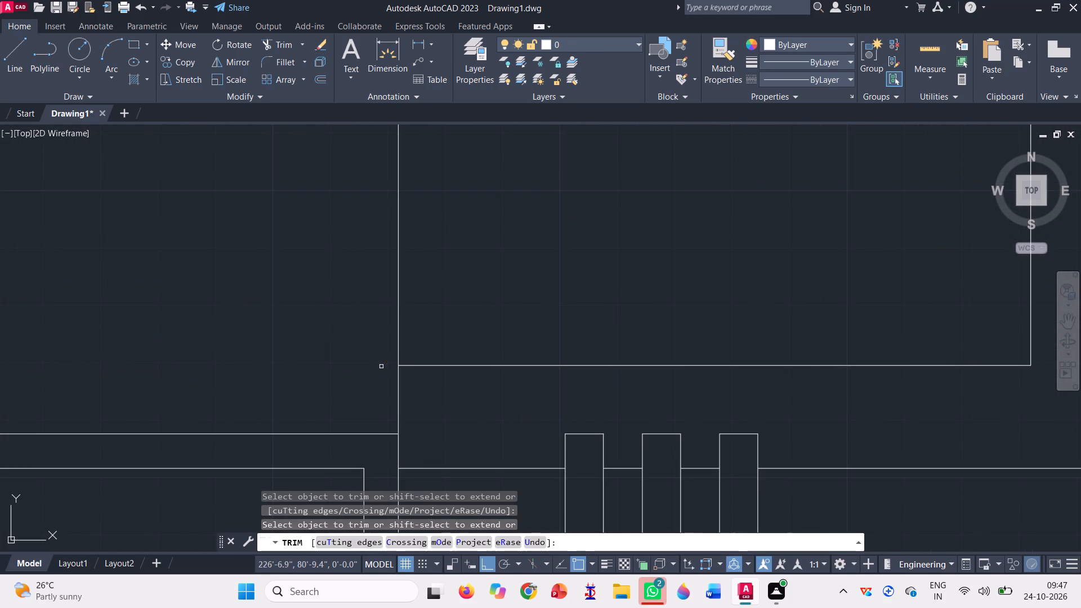
{"action": "scroll", "coordinate": [377, 363], "scroll_direction": "down", "scroll_amount": 4}
{"action": "key", "text": "Escape"}
{"action": "scroll", "coordinate": [463, 369], "scroll_direction": "down", "scroll_amount": 1}
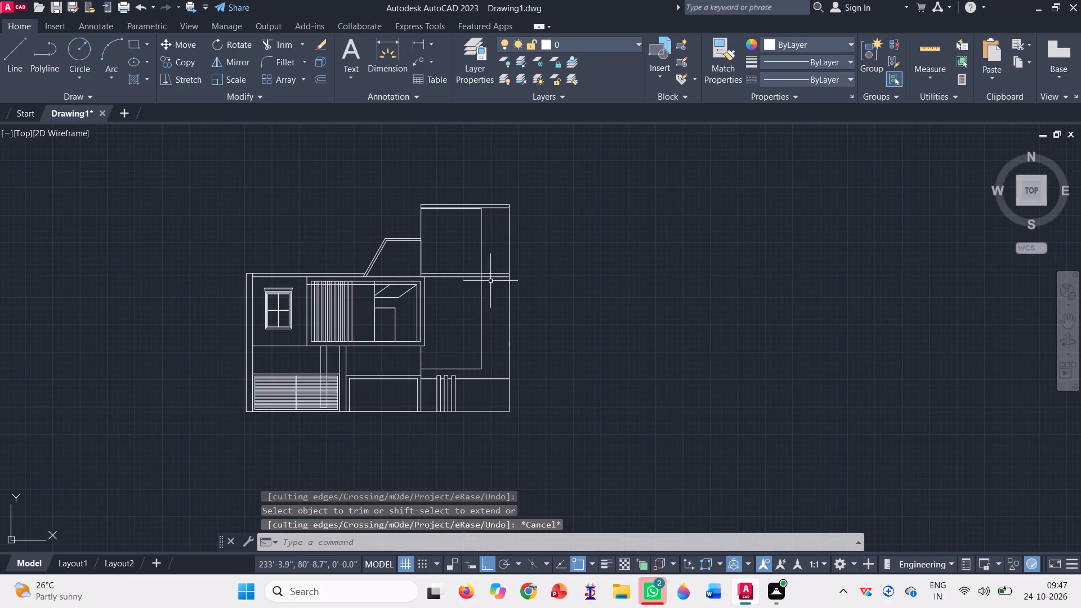
Move the trimmed tall frame up by its top-left end so its top edge meets the underside of the top slab.
{"action": "scroll", "coordinate": [477, 207], "scroll_direction": "up", "scroll_amount": 2}
{"action": "type", "text": "m"}
{"action": "key", "text": "space"}
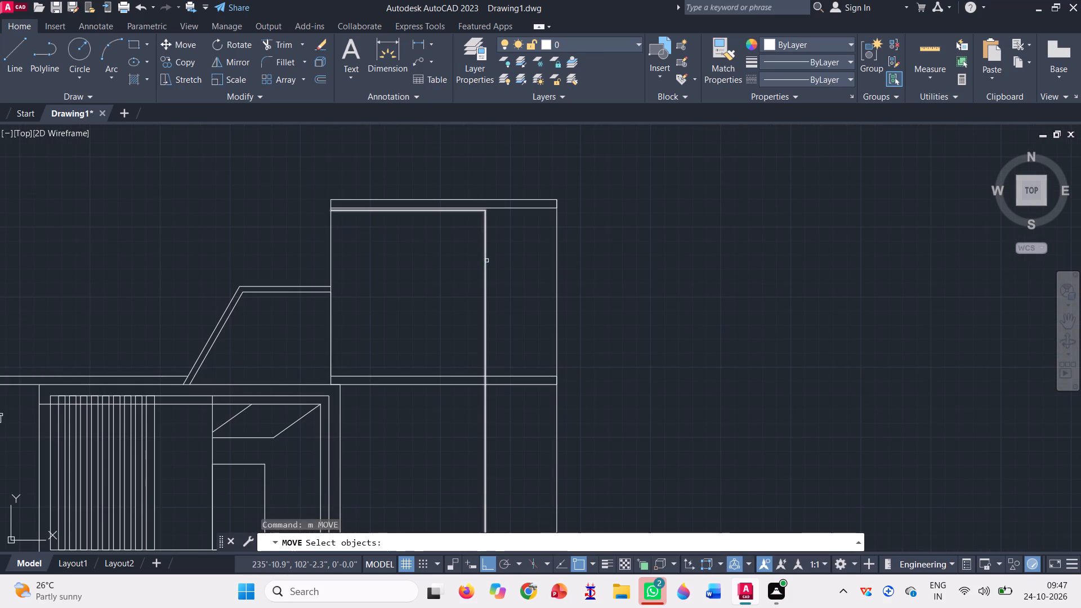
{"action": "left_click", "coordinate": [486, 260]}
{"action": "key", "text": "space"}
{"action": "scroll", "coordinate": [382, 208], "scroll_direction": "up", "scroll_amount": 1}
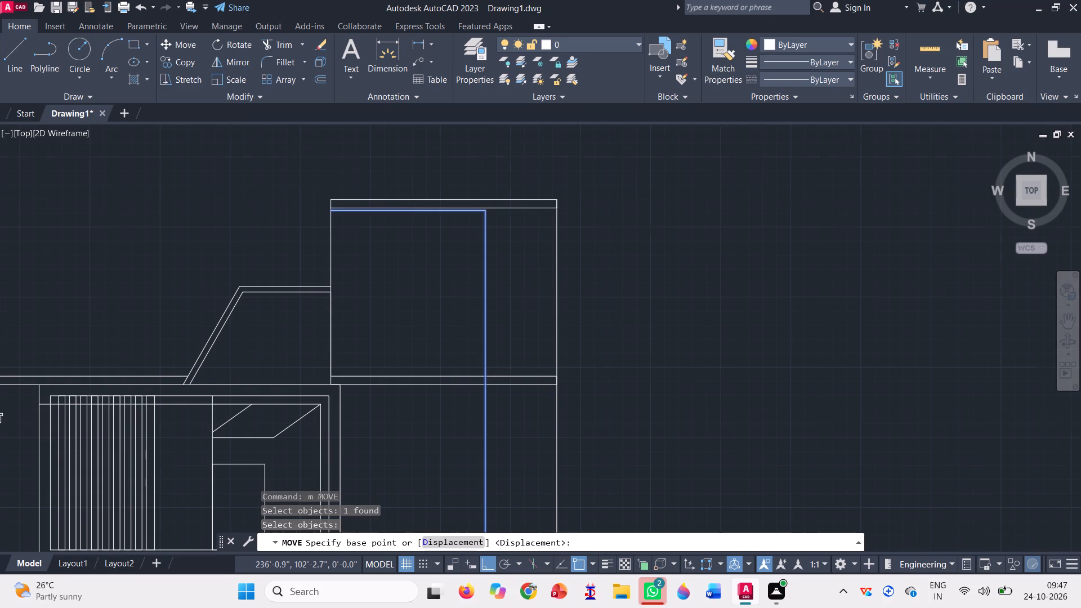
{"action": "scroll", "coordinate": [370, 208], "scroll_direction": "up", "scroll_amount": 3}
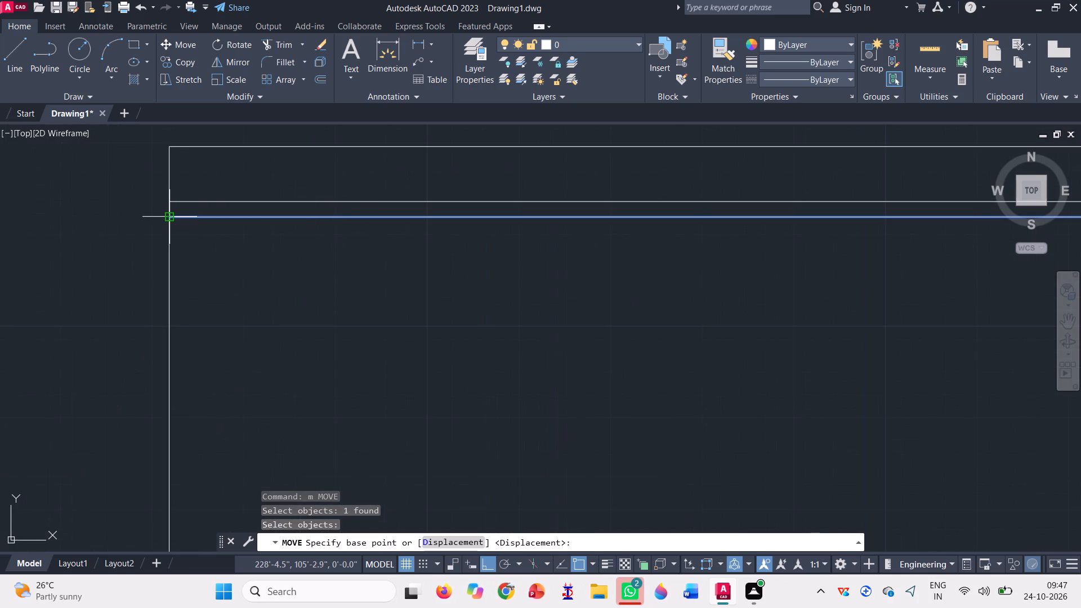
{"action": "left_click", "coordinate": [166, 216]}
{"action": "left_click", "coordinate": [166, 198]}
{"action": "scroll", "coordinate": [362, 200], "scroll_direction": "down", "scroll_amount": 2}
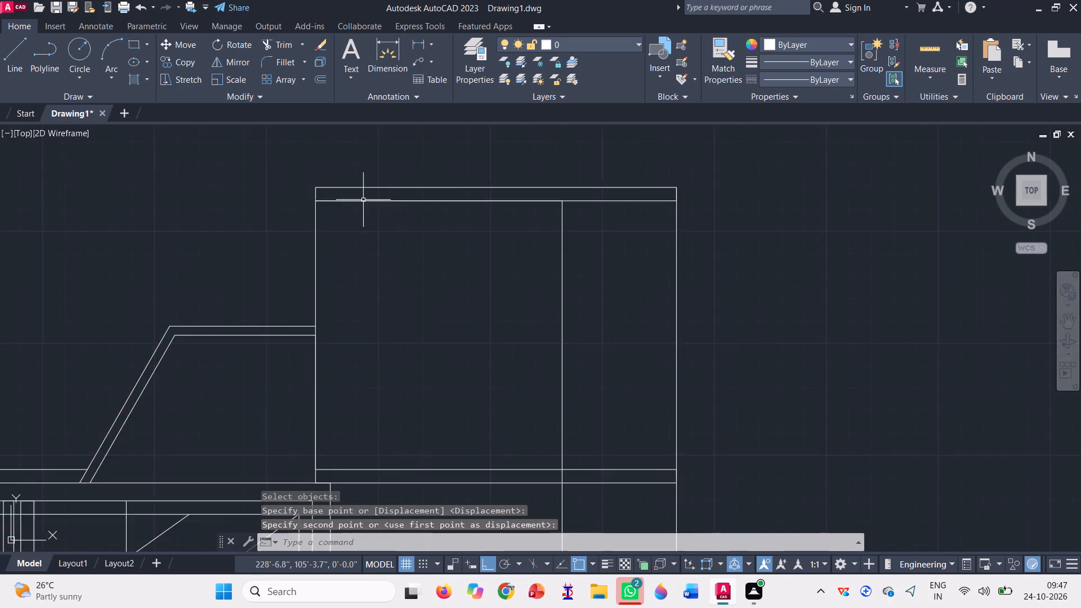
{"action": "scroll", "coordinate": [366, 196], "scroll_direction": "down", "scroll_amount": 2}
{"action": "scroll", "coordinate": [436, 187], "scroll_direction": "down", "scroll_amount": 2}
Trim away the two floor-slab lines crossing the inside of the tall frame between the upper storeys.
{"action": "key", "text": "space"}
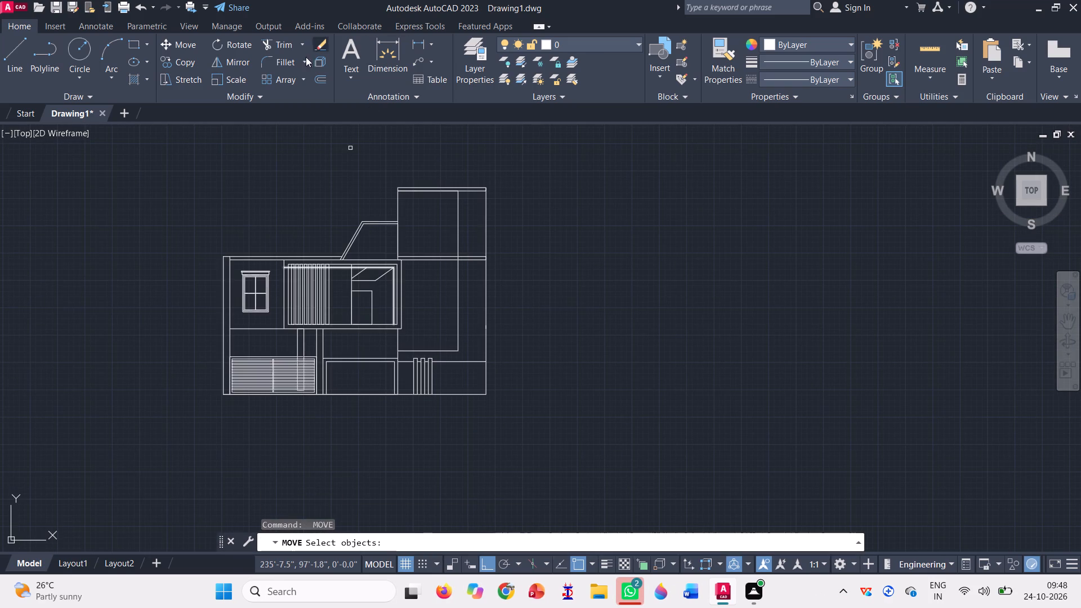
{"action": "left_click", "coordinate": [270, 40]}
{"action": "scroll", "coordinate": [425, 266], "scroll_direction": "up", "scroll_amount": 1}
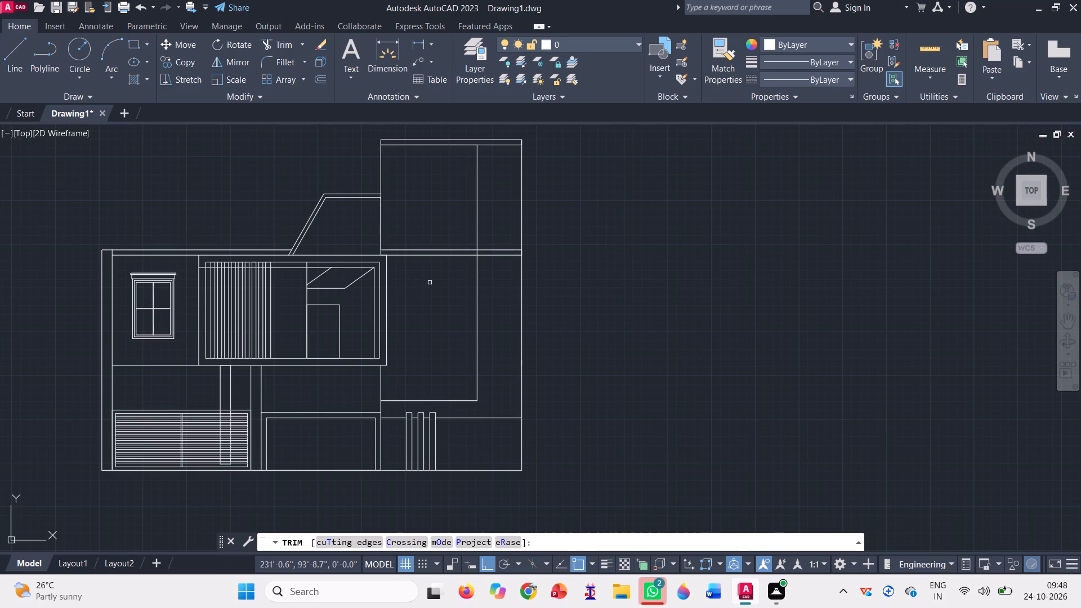
{"action": "left_click", "coordinate": [430, 283]}
{"action": "left_click", "coordinate": [427, 222]}
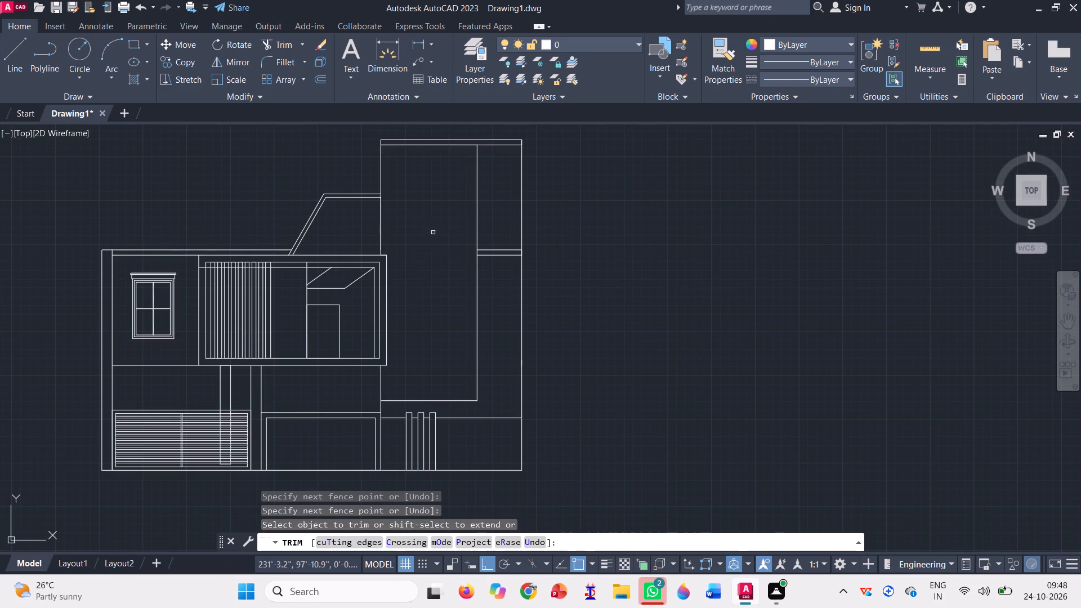
{"action": "key", "text": "Escape"}
Draw a vertical line through the framed room's outer top-right corner, from the top slab's underside down to the tall frame's bottom edge.
{"action": "key", "text": "l"}
{"action": "key", "text": "Return"}
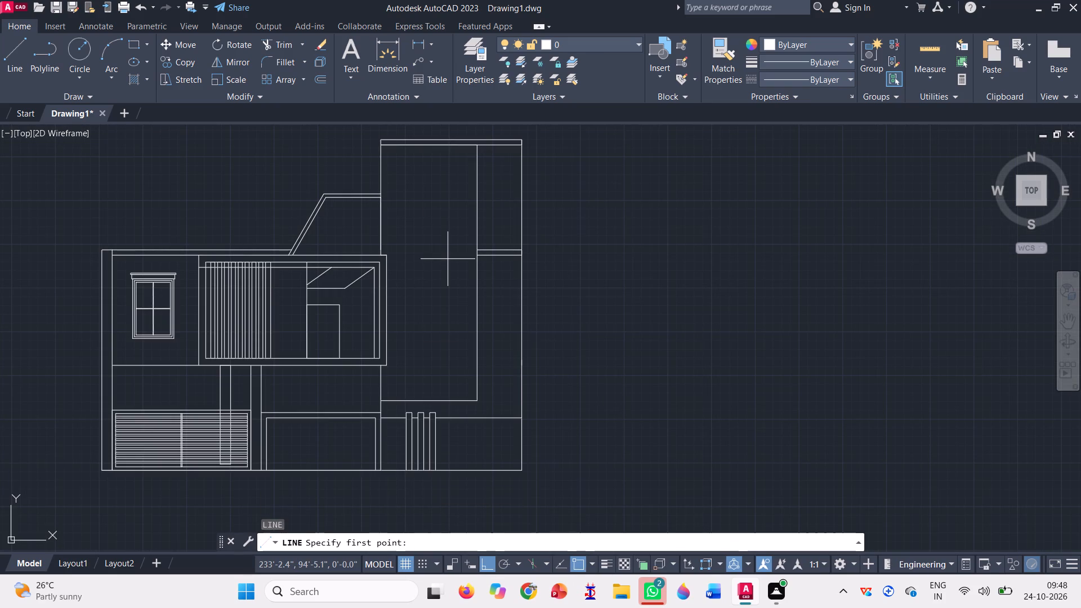
{"action": "scroll", "coordinate": [384, 249], "scroll_direction": "up", "scroll_amount": 3}
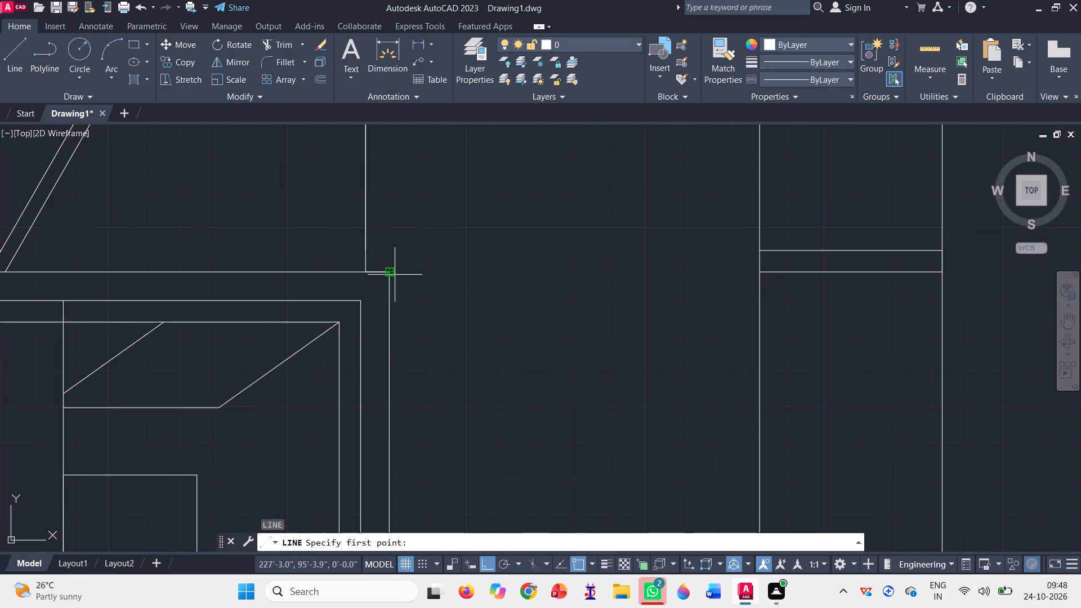
{"action": "left_click", "coordinate": [391, 272]}
{"action": "scroll", "coordinate": [400, 324], "scroll_direction": "down", "scroll_amount": 2}
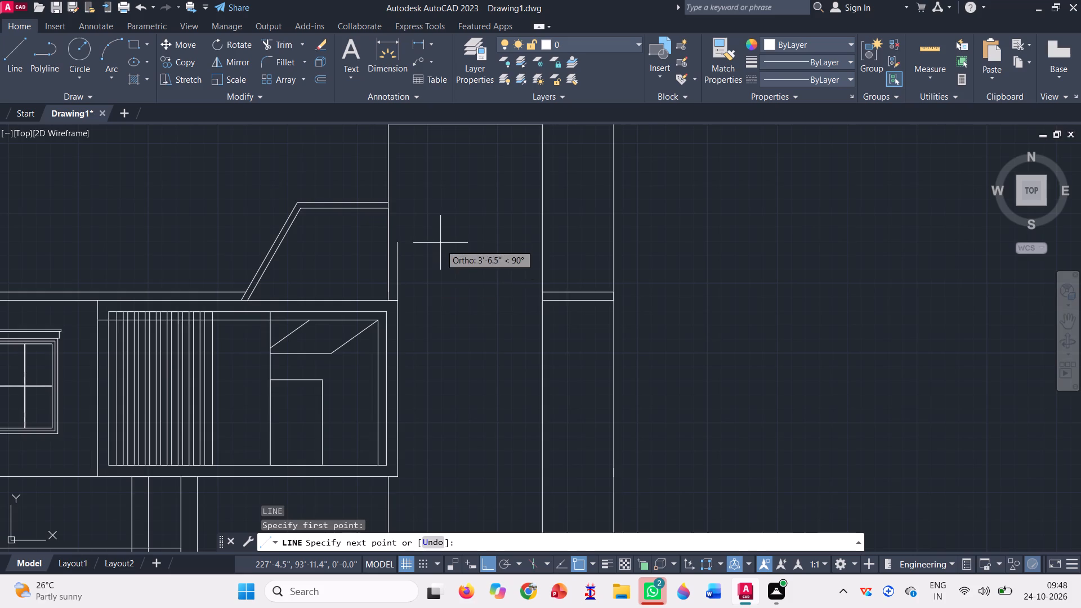
{"action": "scroll", "coordinate": [432, 311], "scroll_direction": "down", "scroll_amount": 1}
{"action": "scroll", "coordinate": [410, 192], "scroll_direction": "up", "scroll_amount": 2}
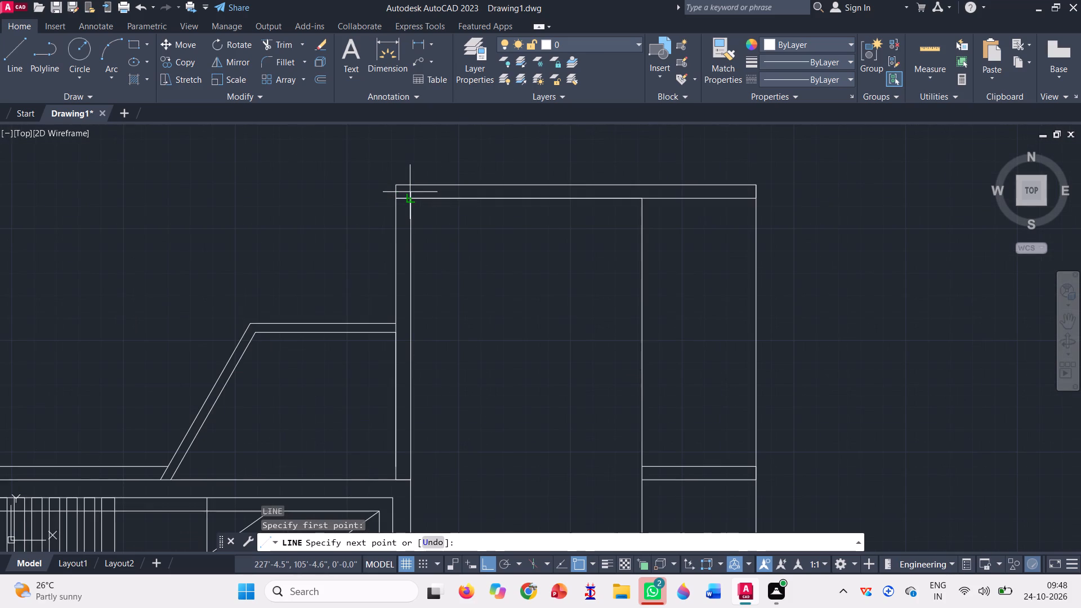
{"action": "left_click", "coordinate": [410, 196]}
{"action": "scroll", "coordinate": [404, 177], "scroll_direction": "down", "scroll_amount": 2}
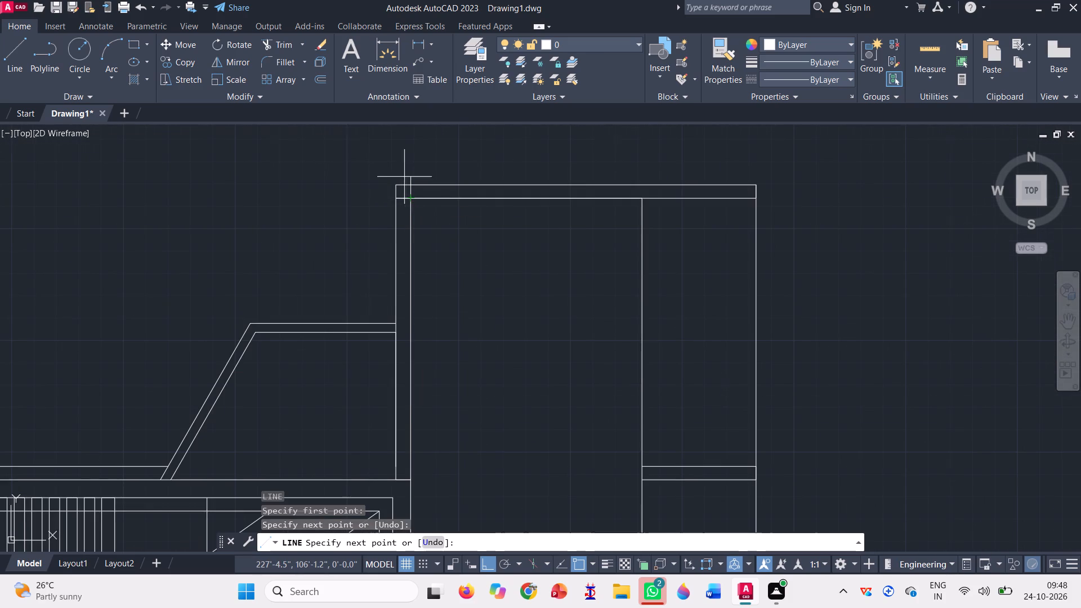
{"action": "scroll", "coordinate": [409, 190], "scroll_direction": "down", "scroll_amount": 1}
{"action": "scroll", "coordinate": [409, 351], "scroll_direction": "up", "scroll_amount": 2}
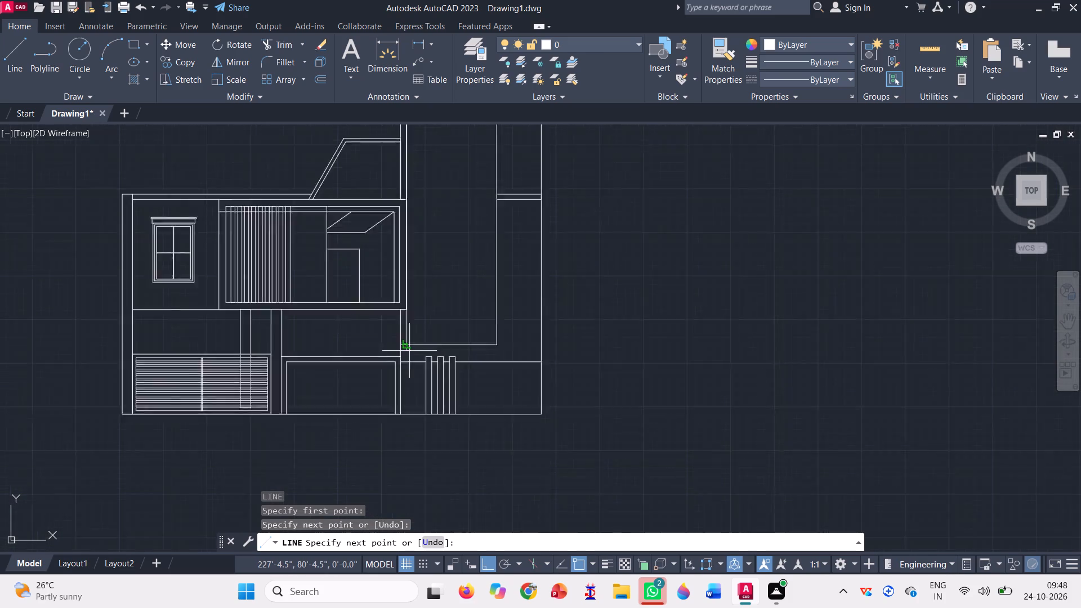
{"action": "scroll", "coordinate": [409, 351], "scroll_direction": "up", "scroll_amount": 1}
{"action": "left_click", "coordinate": [400, 338]}
{"action": "key", "text": "space"}
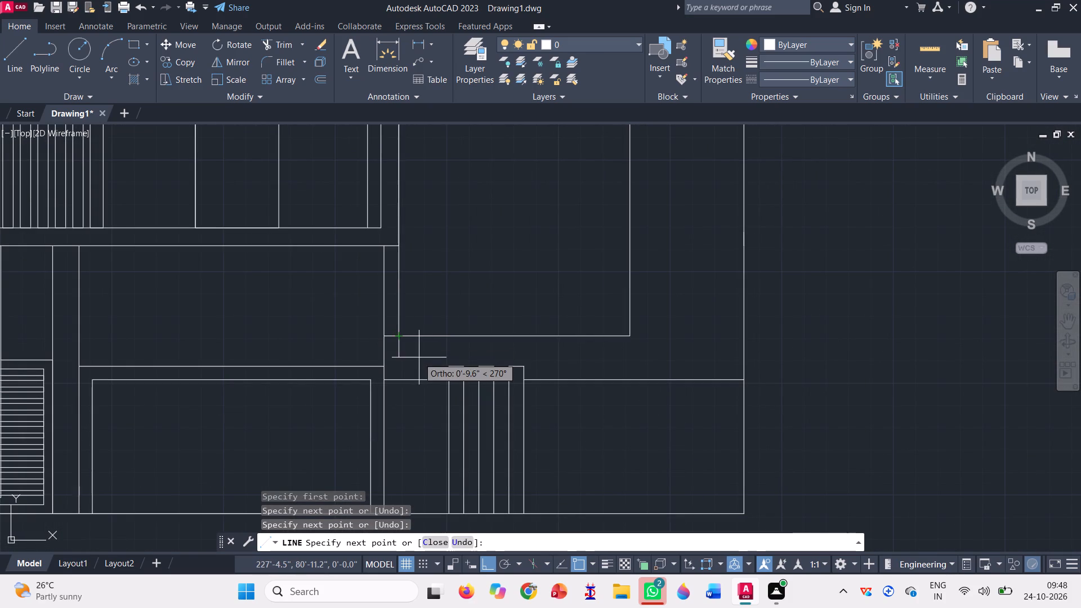
Trim away the upper block's old left wall segments beside the new vertical line, from the top slab down to the framed room's roof.
{"action": "scroll", "coordinate": [419, 357], "scroll_direction": "down", "scroll_amount": 2}
{"action": "scroll", "coordinate": [425, 301], "scroll_direction": "down", "scroll_amount": 1}
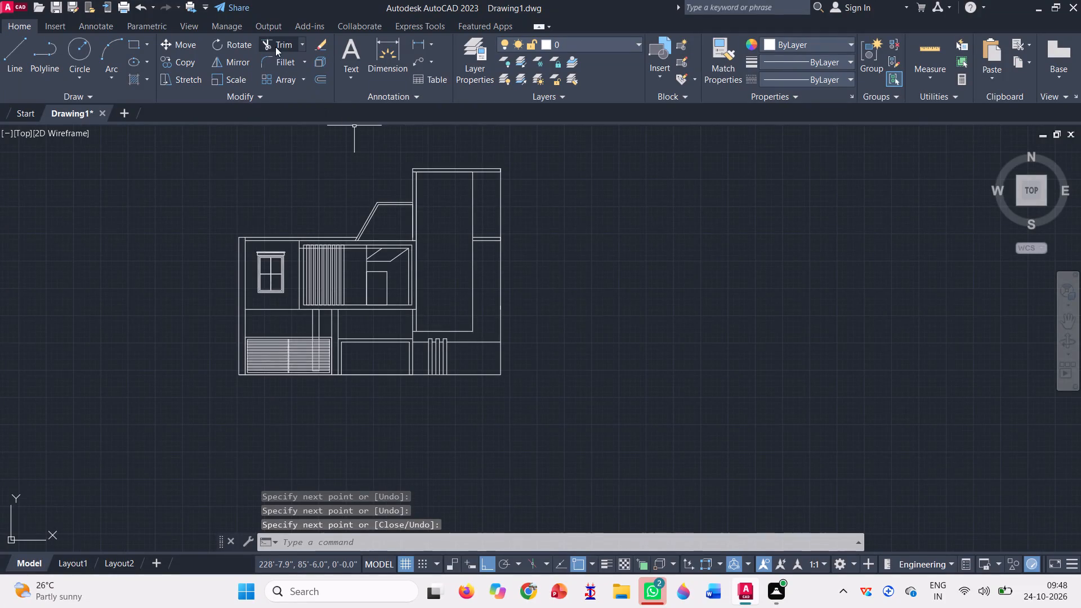
{"action": "left_click", "coordinate": [275, 46]}
{"action": "scroll", "coordinate": [427, 202], "scroll_direction": "up", "scroll_amount": 2}
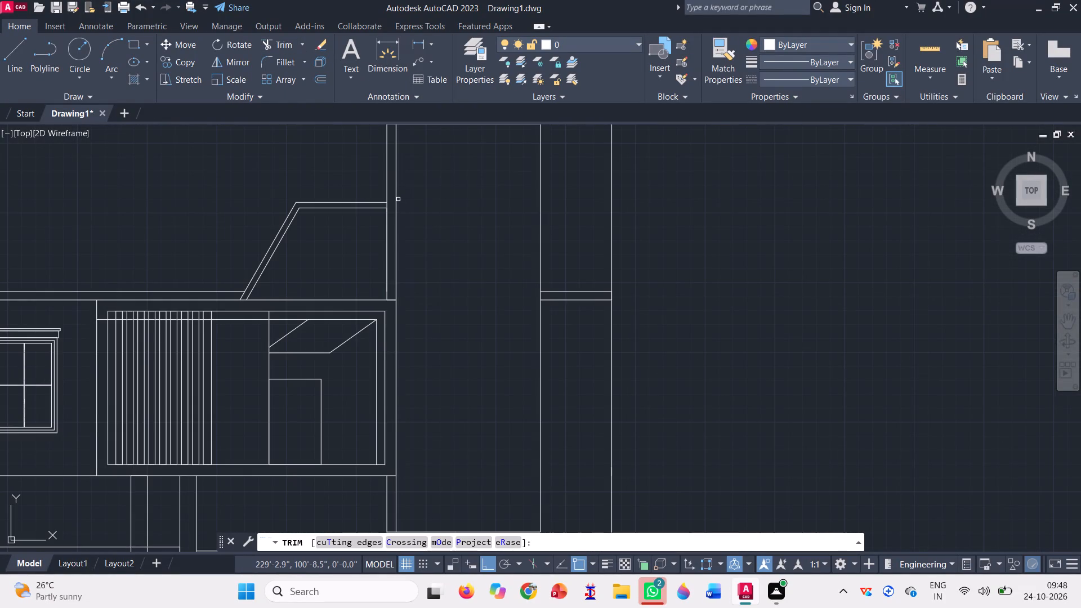
{"action": "left_click", "coordinate": [394, 199]}
{"action": "scroll", "coordinate": [418, 256], "scroll_direction": "down", "scroll_amount": 1}
{"action": "scroll", "coordinate": [400, 194], "scroll_direction": "up", "scroll_amount": 2}
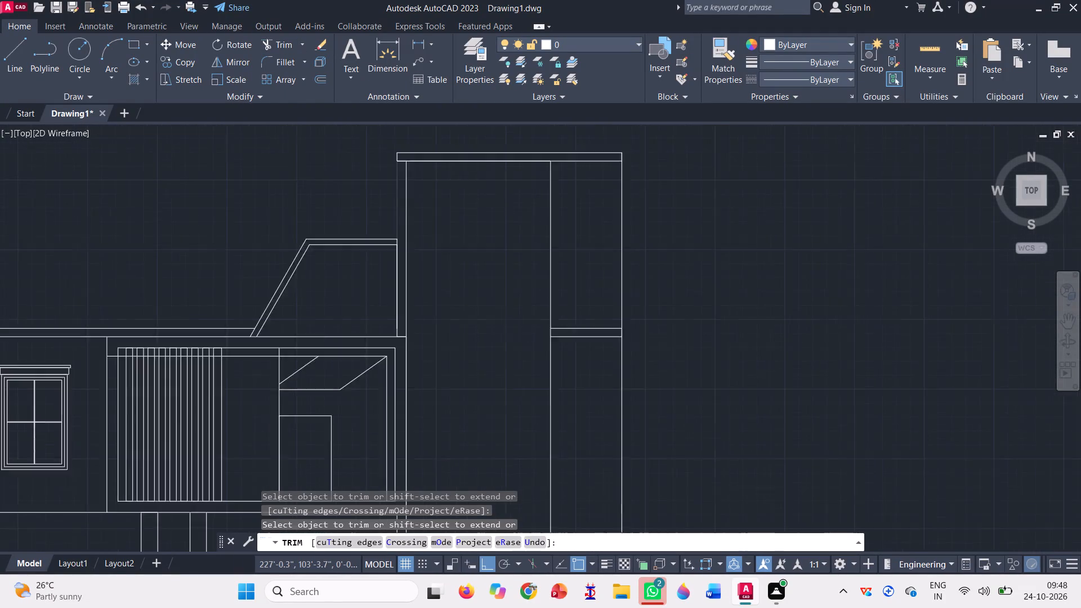
{"action": "left_click", "coordinate": [400, 192]}
{"action": "left_click", "coordinate": [385, 182]}
{"action": "left_click", "coordinate": [391, 315]}
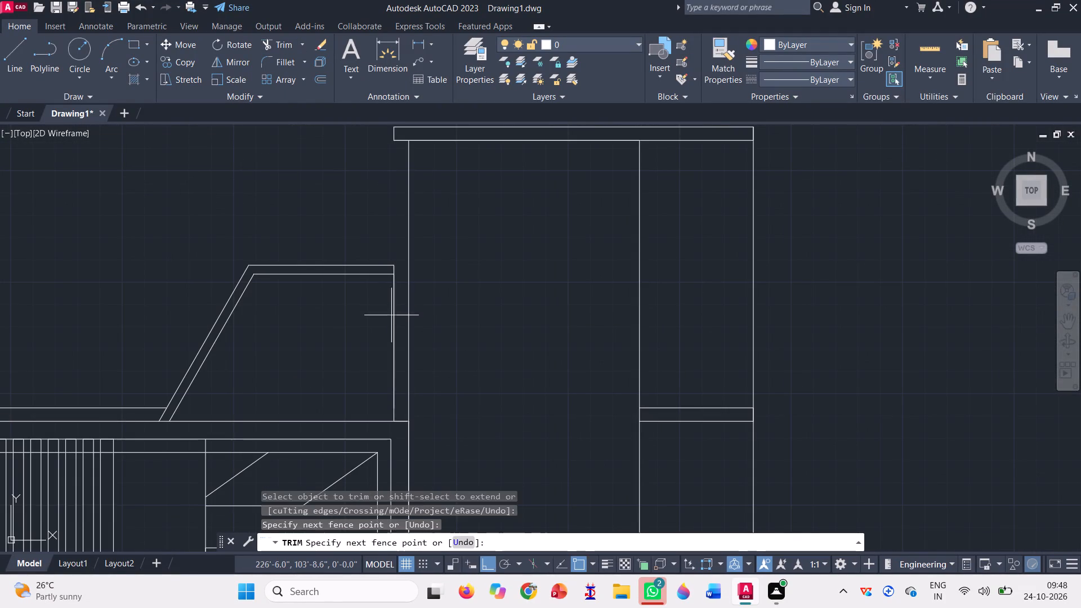
{"action": "left_click", "coordinate": [400, 320]}
{"action": "scroll", "coordinate": [394, 273], "scroll_direction": "up", "scroll_amount": 3}
{"action": "left_click", "coordinate": [394, 254]}
{"action": "left_click", "coordinate": [387, 252]}
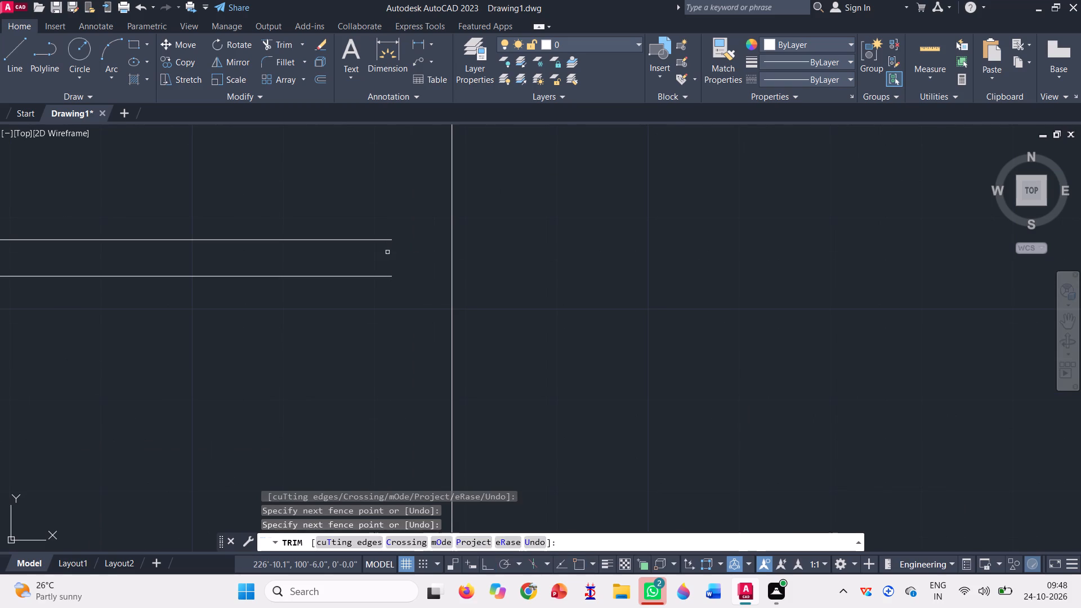
Trim the overlapping line along the top slab's underside, inside the tall frame and at the slab's left overhang.
{"action": "scroll", "coordinate": [395, 292], "scroll_direction": "down", "scroll_amount": 4}
{"action": "scroll", "coordinate": [399, 188], "scroll_direction": "up", "scroll_amount": 2}
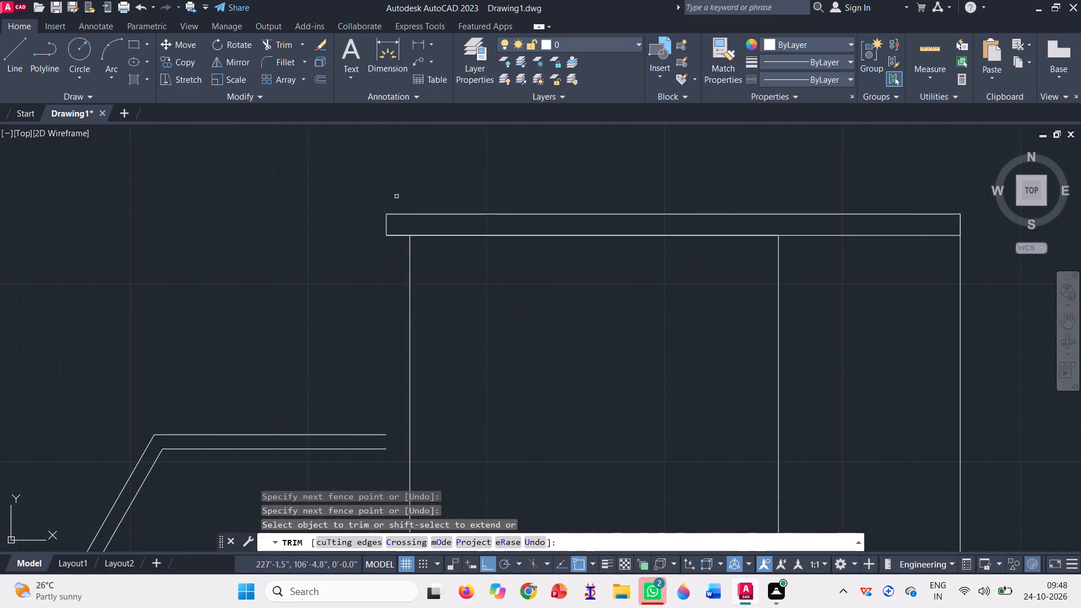
{"action": "scroll", "coordinate": [374, 242], "scroll_direction": "down", "scroll_amount": 2}
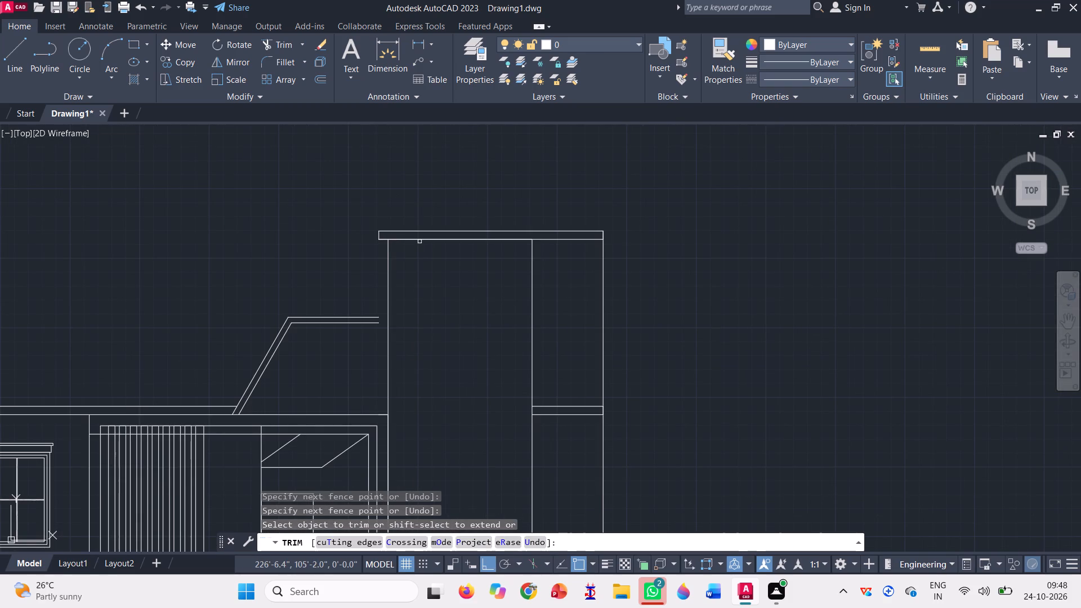
{"action": "left_click", "coordinate": [416, 239]}
{"action": "scroll", "coordinate": [389, 239], "scroll_direction": "up", "scroll_amount": 3}
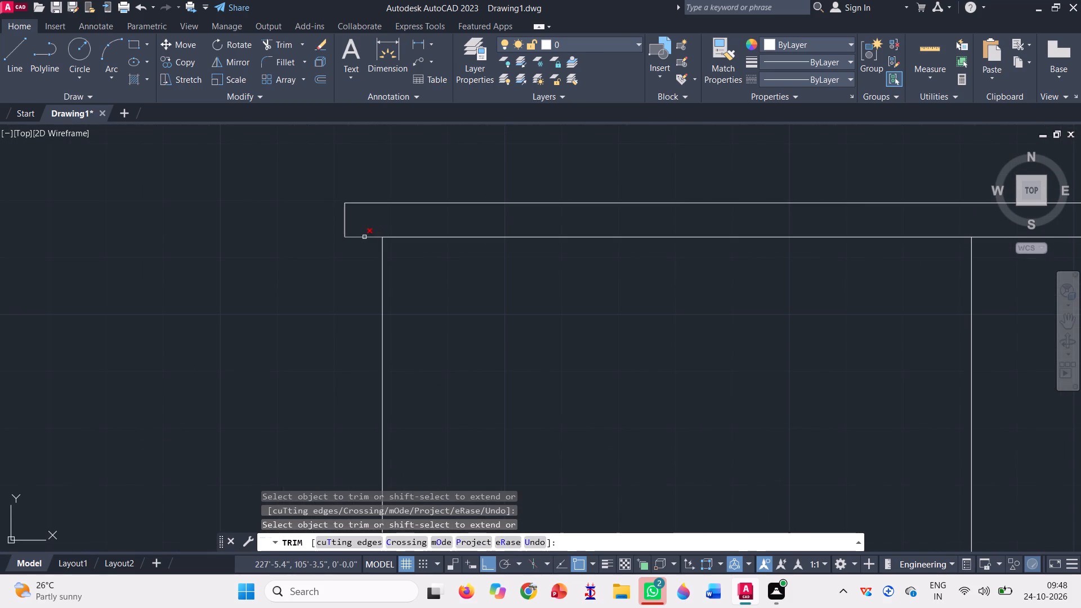
{"action": "left_click", "coordinate": [364, 237]}
{"action": "scroll", "coordinate": [408, 267], "scroll_direction": "down", "scroll_amount": 2}
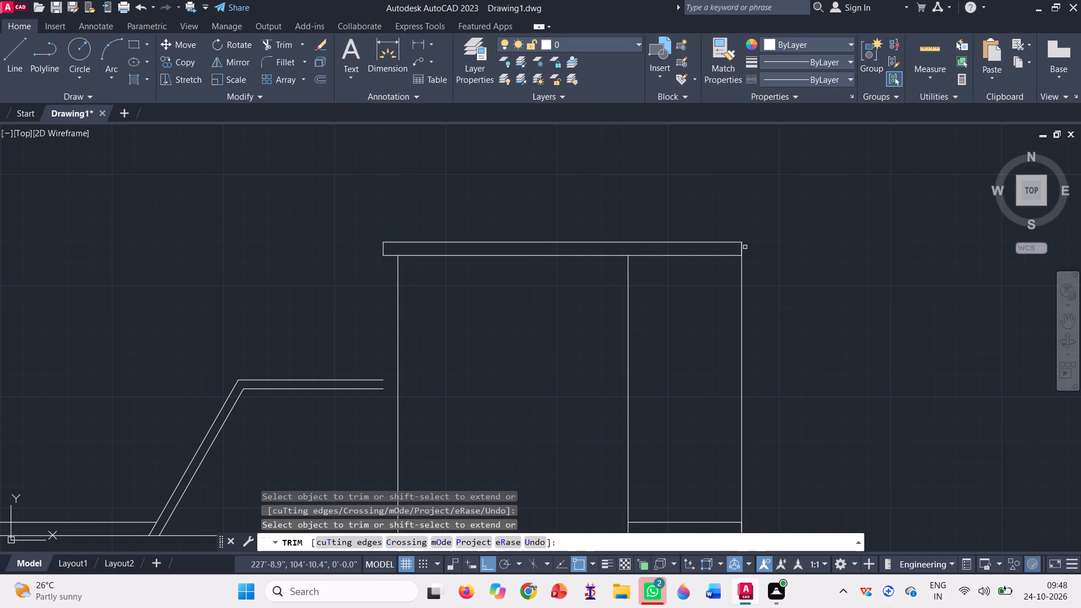
{"action": "key", "text": "Escape"}
Extend the sloped roof's two horizontal lines to the tall frame's new left vertical line.
{"action": "scroll", "coordinate": [747, 211], "scroll_direction": "down", "scroll_amount": 1}
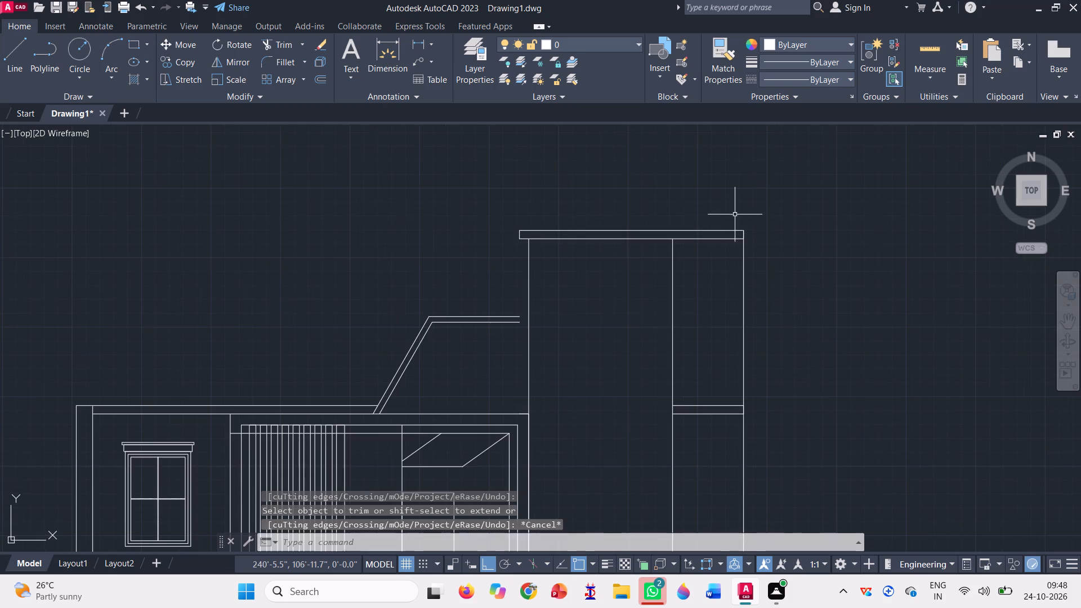
{"action": "left_click", "coordinate": [306, 38]}
{"action": "left_click", "coordinate": [293, 97]}
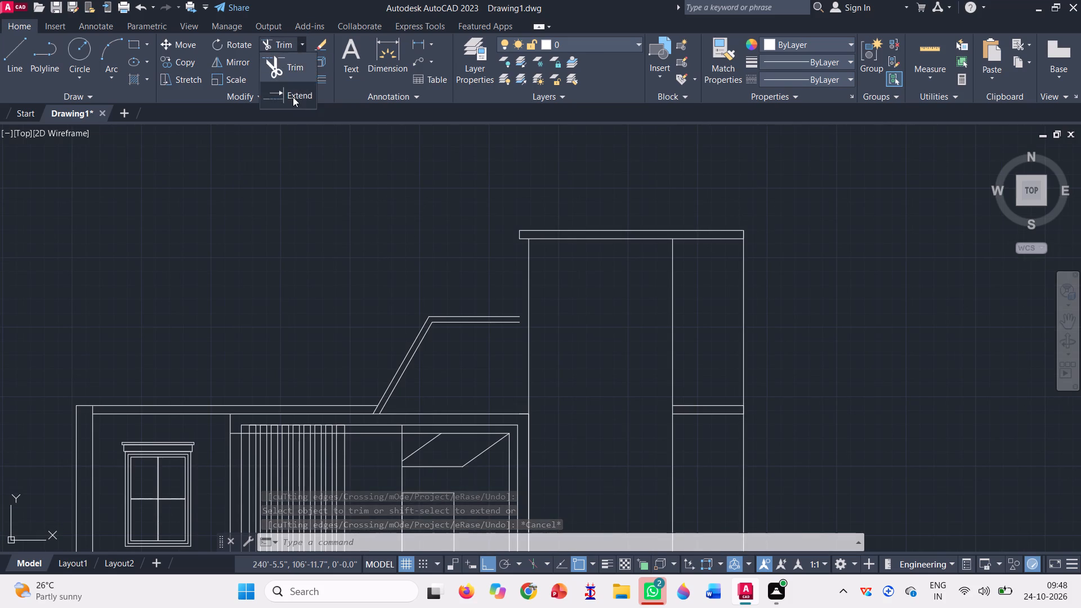
{"action": "left_click", "coordinate": [472, 343]}
{"action": "left_click", "coordinate": [470, 296]}
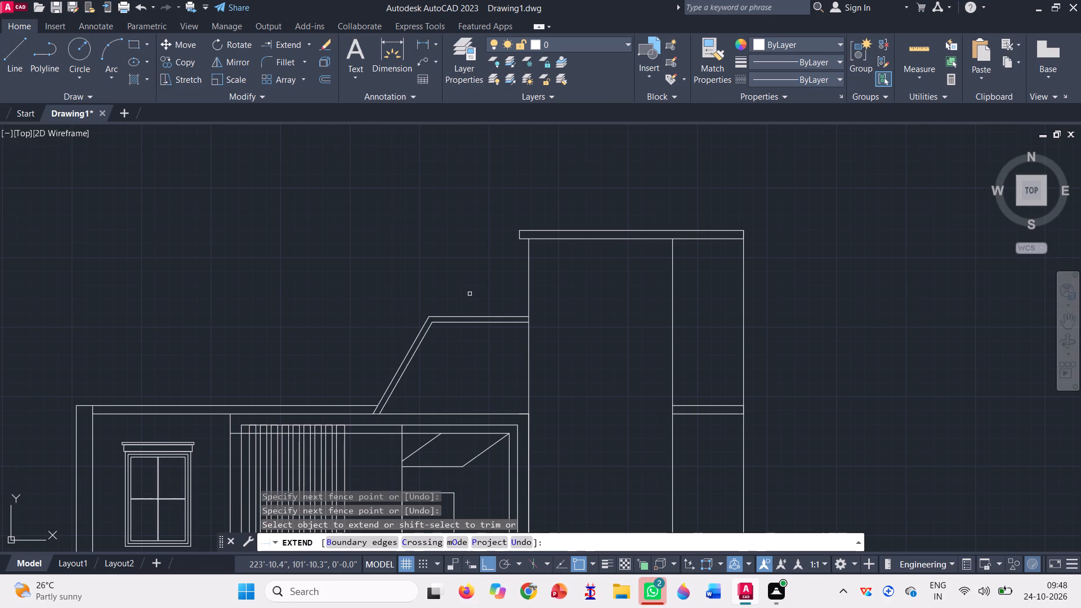
{"action": "key", "text": "Escape"}
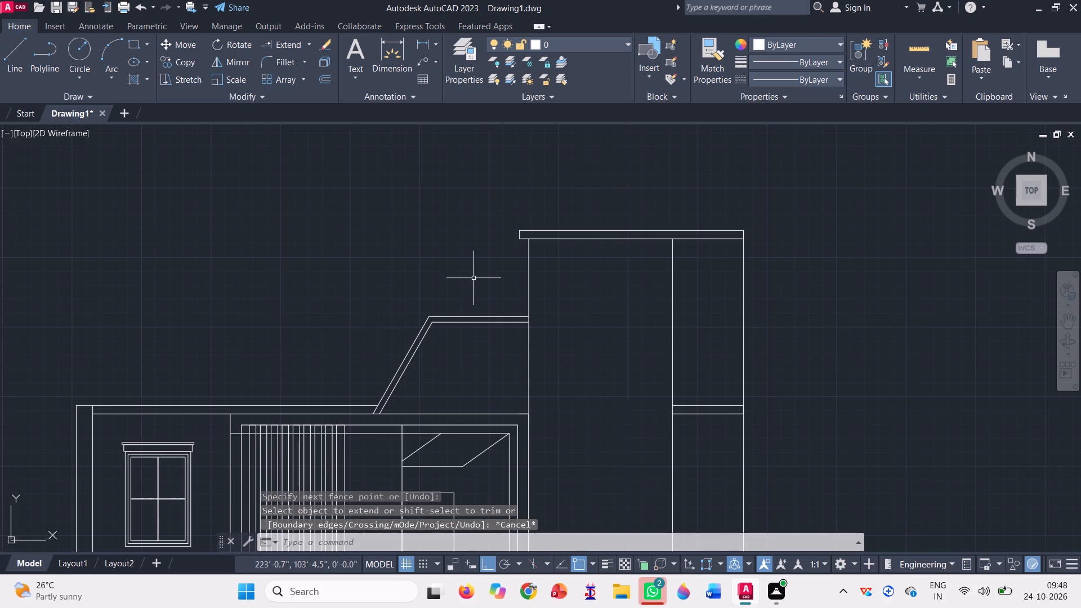
Move the tall frame's connected right and bottom edge straight down a short distance, keeping it just above the three small posts.
{"action": "scroll", "coordinate": [483, 284], "scroll_direction": "down", "scroll_amount": 1}
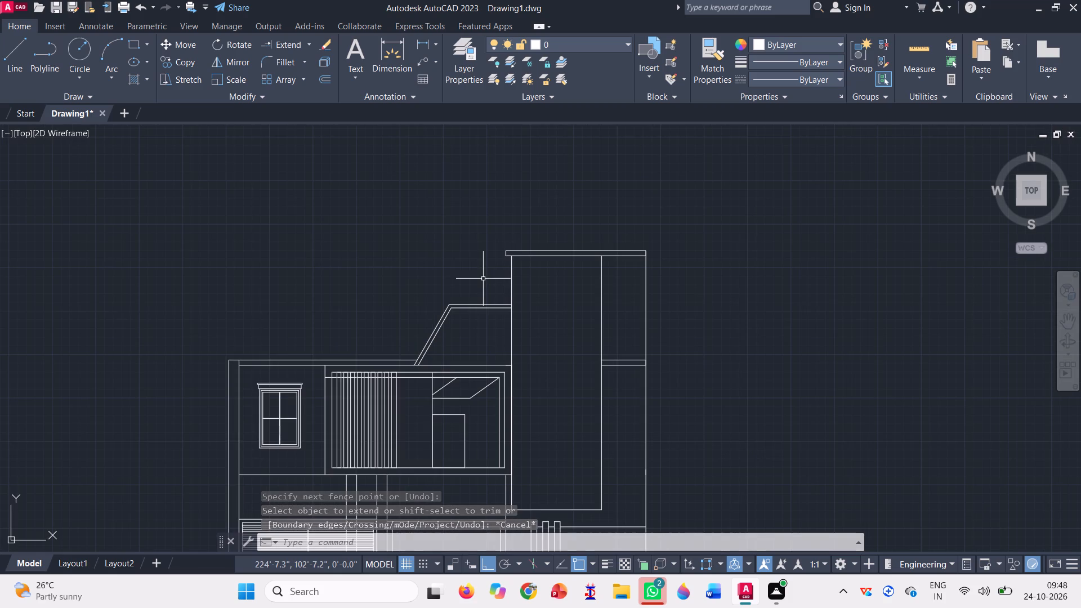
{"action": "scroll", "coordinate": [482, 276], "scroll_direction": "down", "scroll_amount": 1}
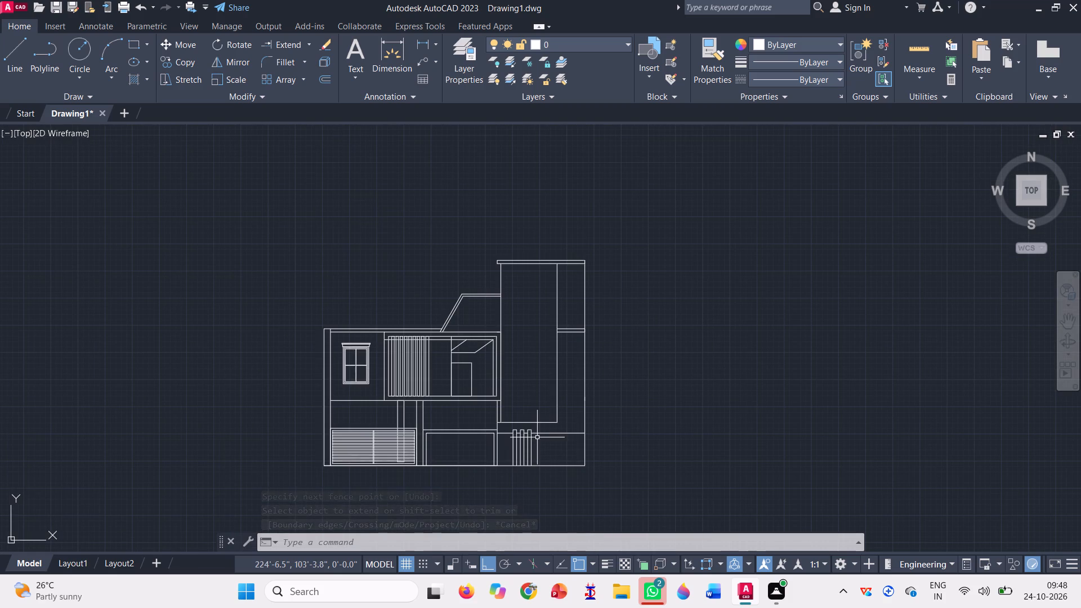
{"action": "scroll", "coordinate": [622, 468], "scroll_direction": "up", "scroll_amount": 1}
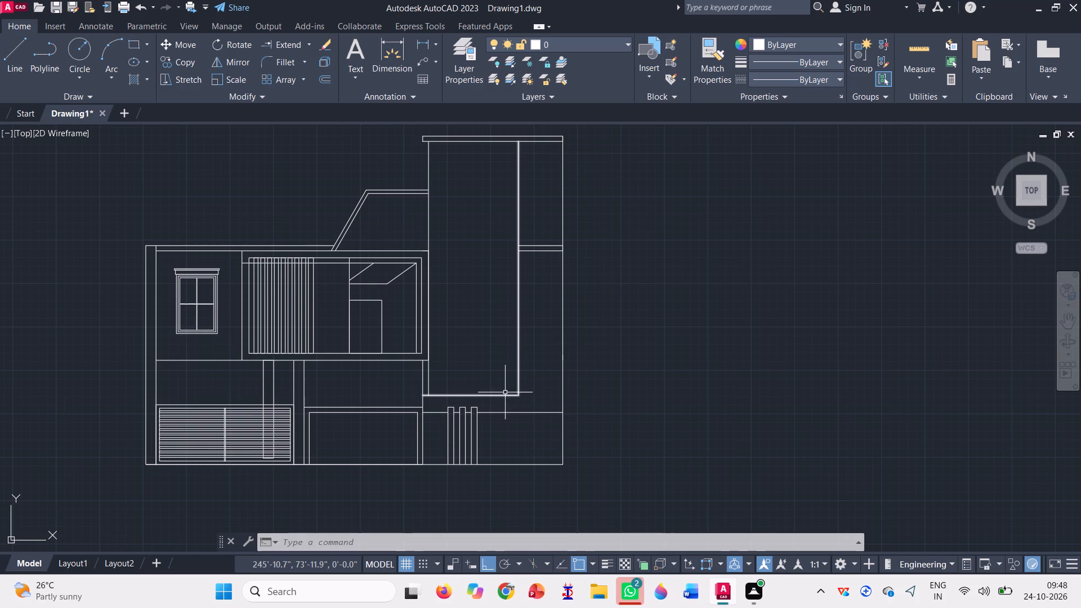
{"action": "left_click", "coordinate": [177, 43]}
{"action": "scroll", "coordinate": [495, 392], "scroll_direction": "up", "scroll_amount": 1}
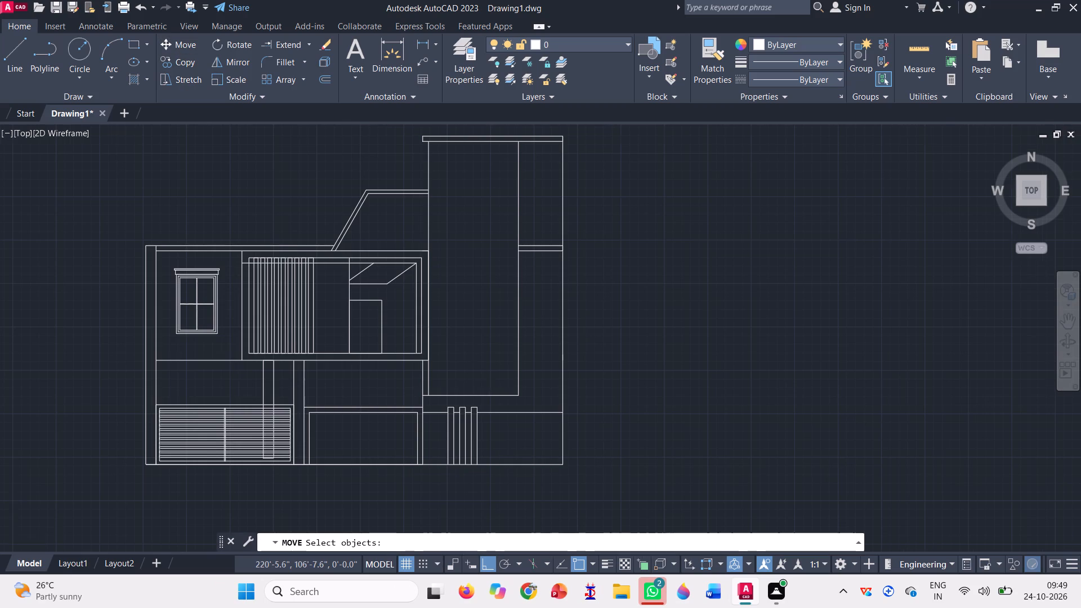
{"action": "left_click", "coordinate": [539, 394]}
{"action": "left_click", "coordinate": [489, 346]}
{"action": "scroll", "coordinate": [531, 370], "scroll_direction": "down", "scroll_amount": 1}
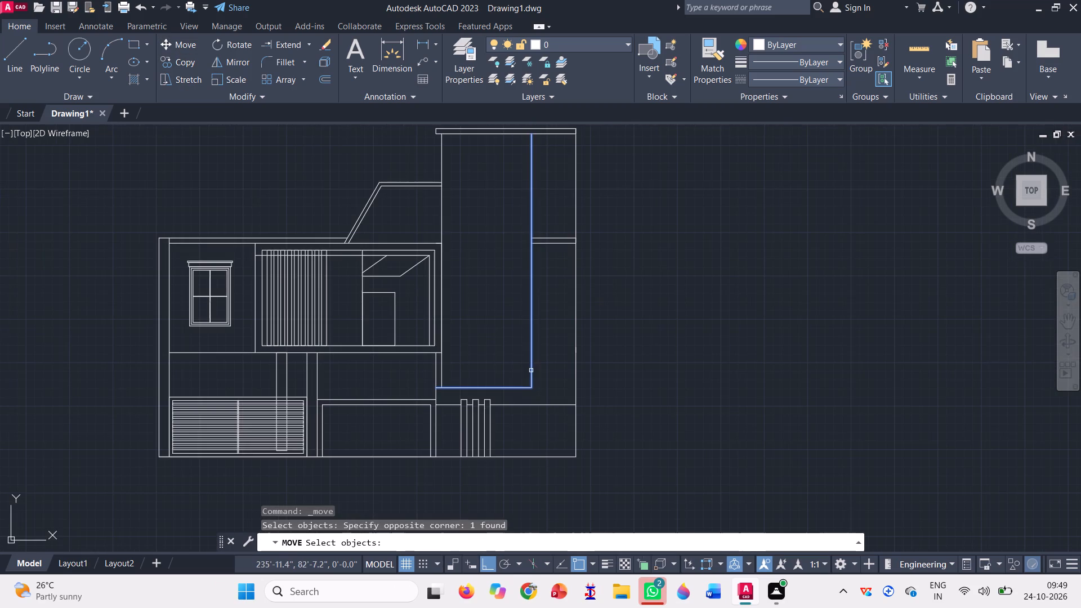
{"action": "key", "text": "space"}
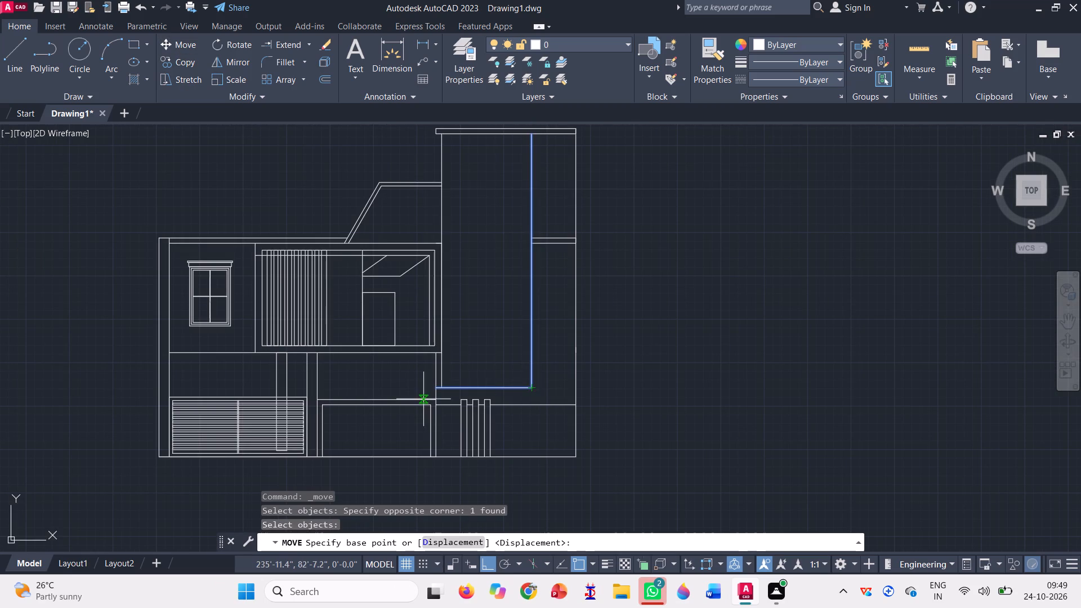
{"action": "scroll", "coordinate": [429, 391], "scroll_direction": "up", "scroll_amount": 2}
{"action": "left_click", "coordinate": [441, 385]}
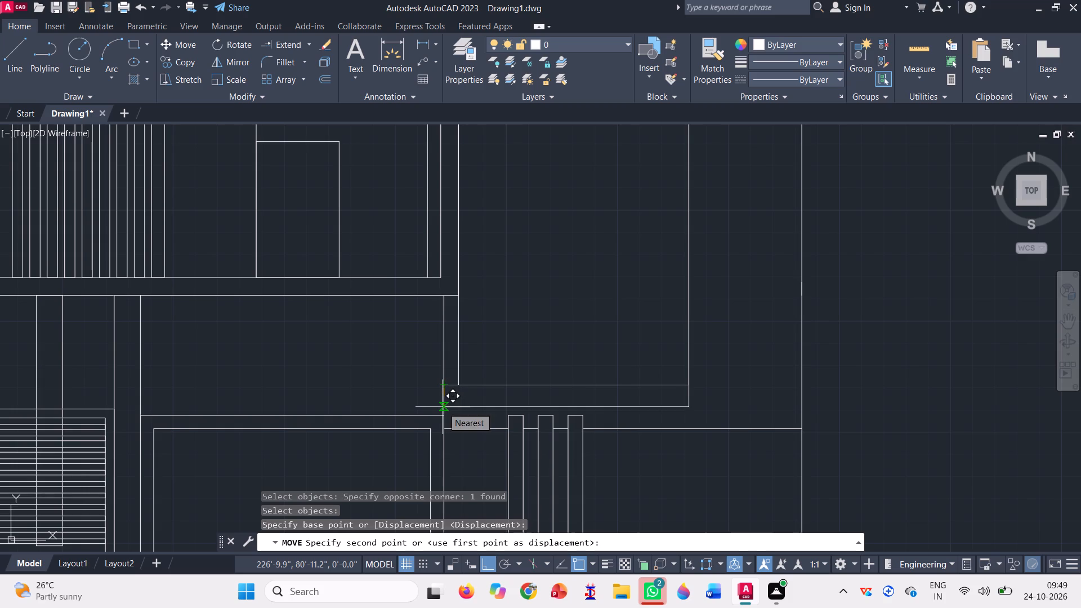
{"action": "left_click", "coordinate": [443, 407]}
{"action": "scroll", "coordinate": [466, 372], "scroll_direction": "down", "scroll_amount": 1}
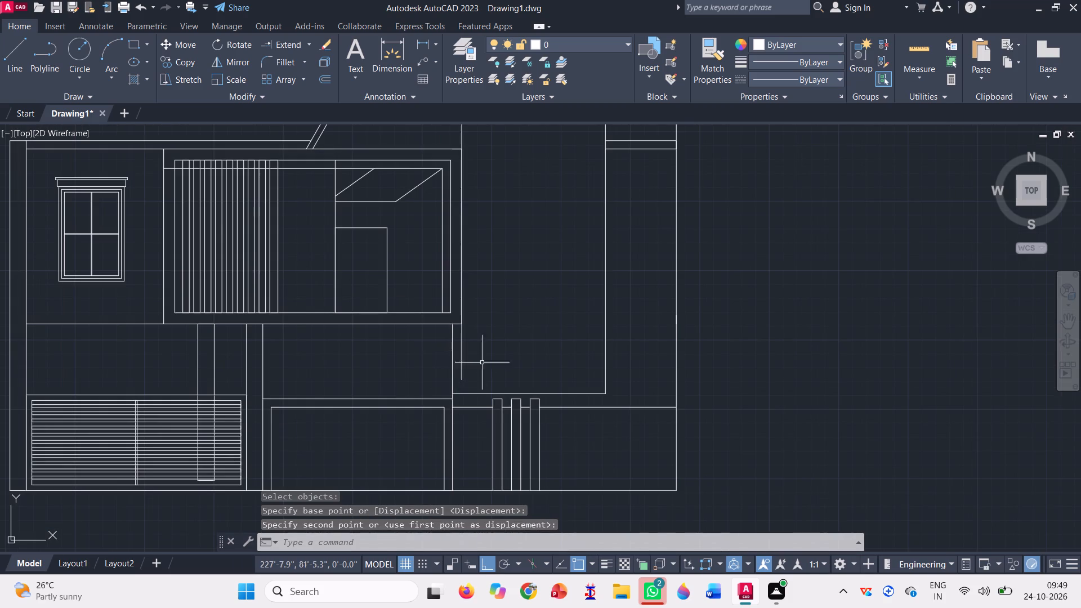
Extend the tall frame's left vertical line down to its lowered bottom edge.
{"action": "left_click", "coordinate": [287, 43]}
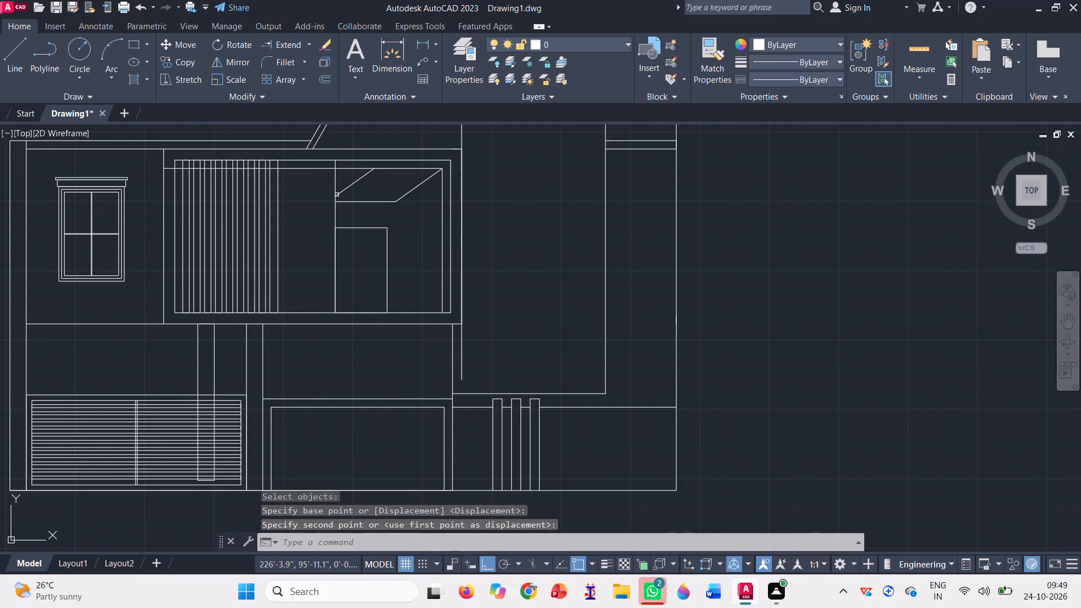
{"action": "left_click", "coordinate": [462, 350]}
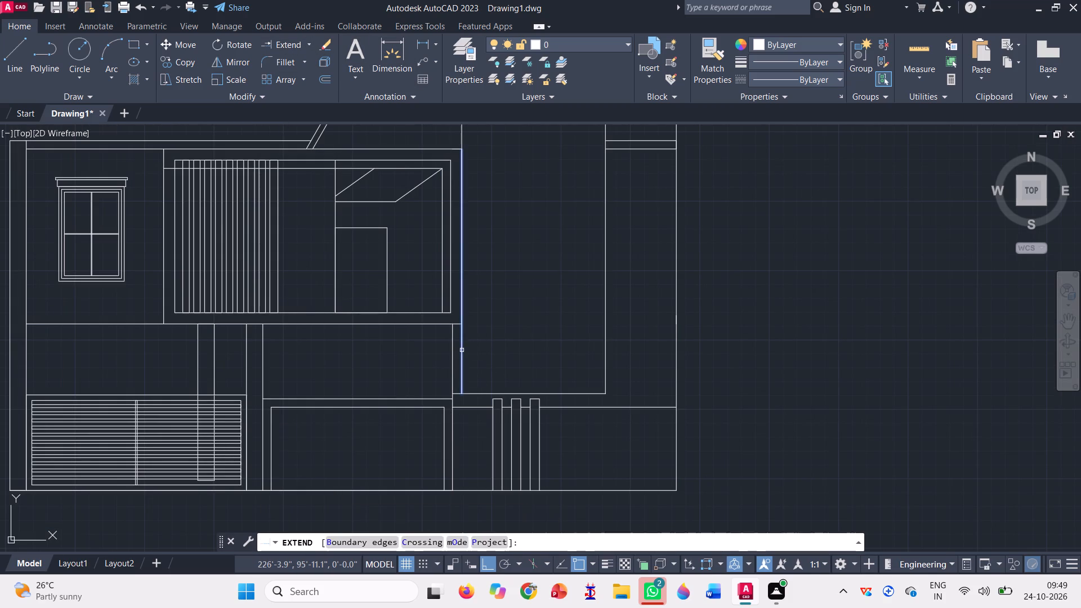
Trim the short stub of the tall frame's bottom edge that overhangs its left vertical line.
{"action": "left_click", "coordinate": [308, 39]}
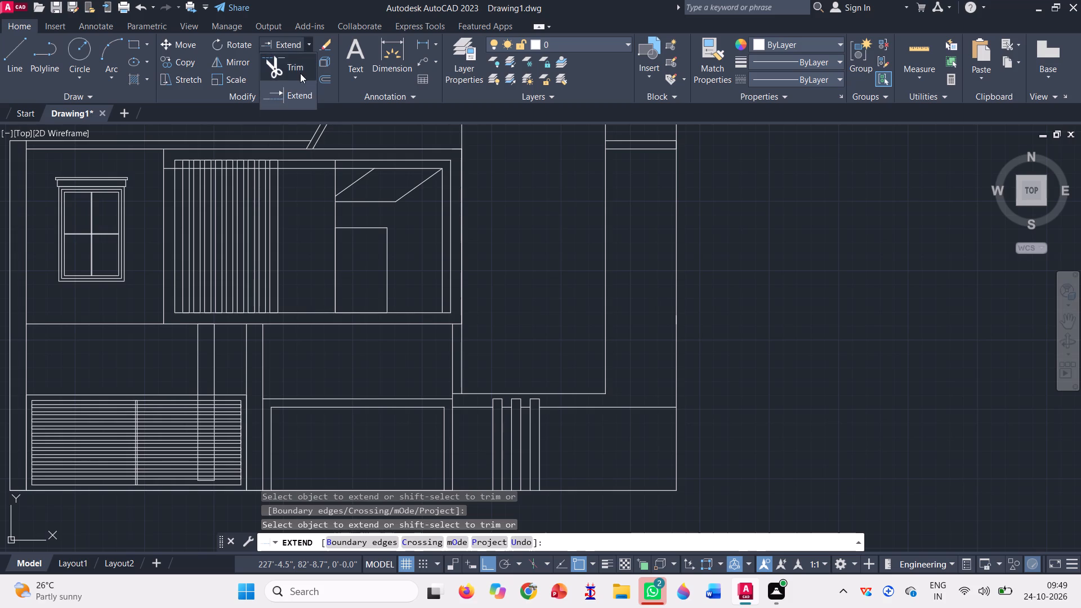
{"action": "left_click", "coordinate": [291, 69]}
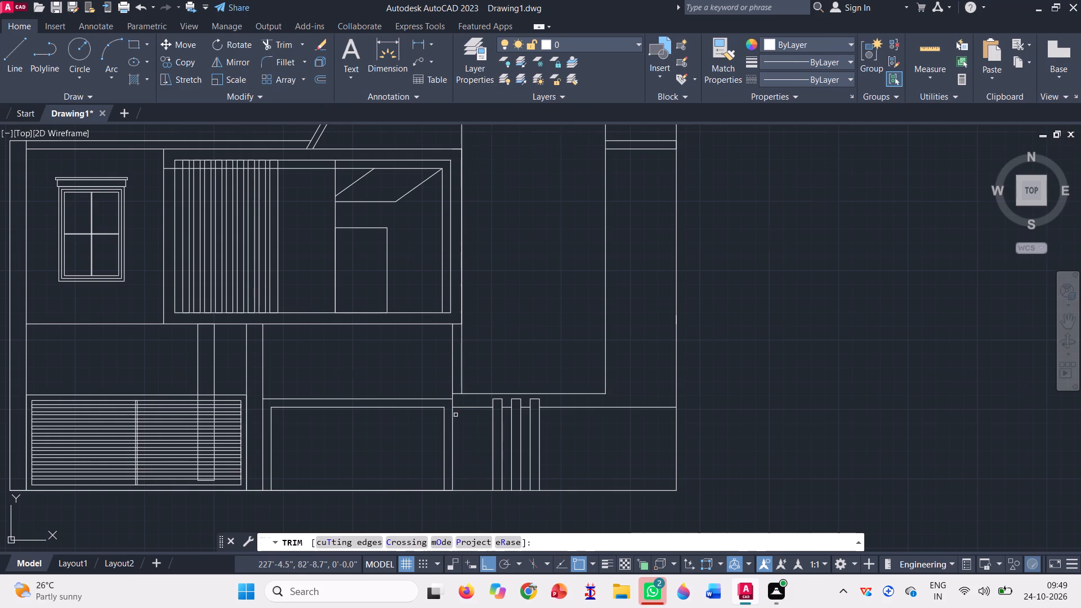
{"action": "scroll", "coordinate": [455, 415], "scroll_direction": "up", "scroll_amount": 4}
{"action": "left_click", "coordinate": [450, 245]}
{"action": "left_click", "coordinate": [464, 313]}
{"action": "scroll", "coordinate": [450, 336], "scroll_direction": "down", "scroll_amount": 3}
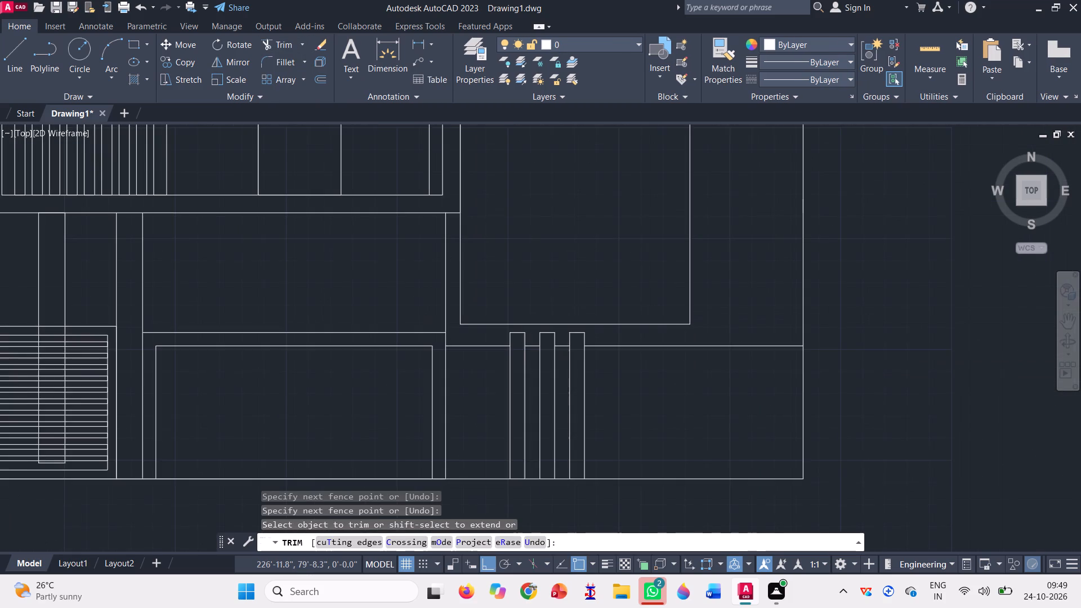
{"action": "scroll", "coordinate": [450, 336], "scroll_direction": "down", "scroll_amount": 3}
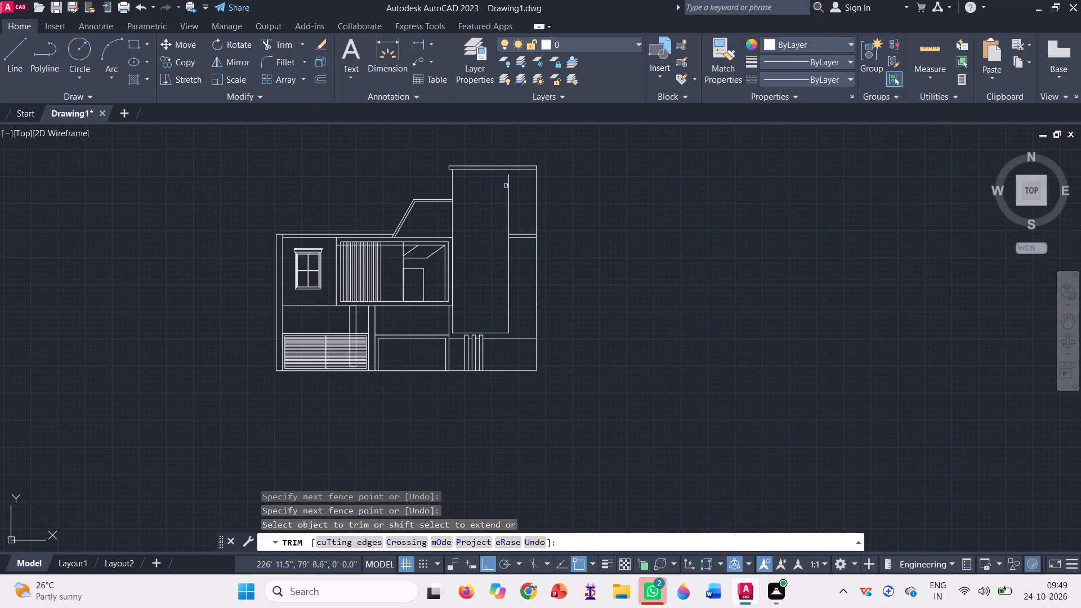
{"action": "key", "text": "Escape"}
Extend the tall frame's right vertical line up to the underside of the top slab.
{"action": "left_click", "coordinate": [301, 37]}
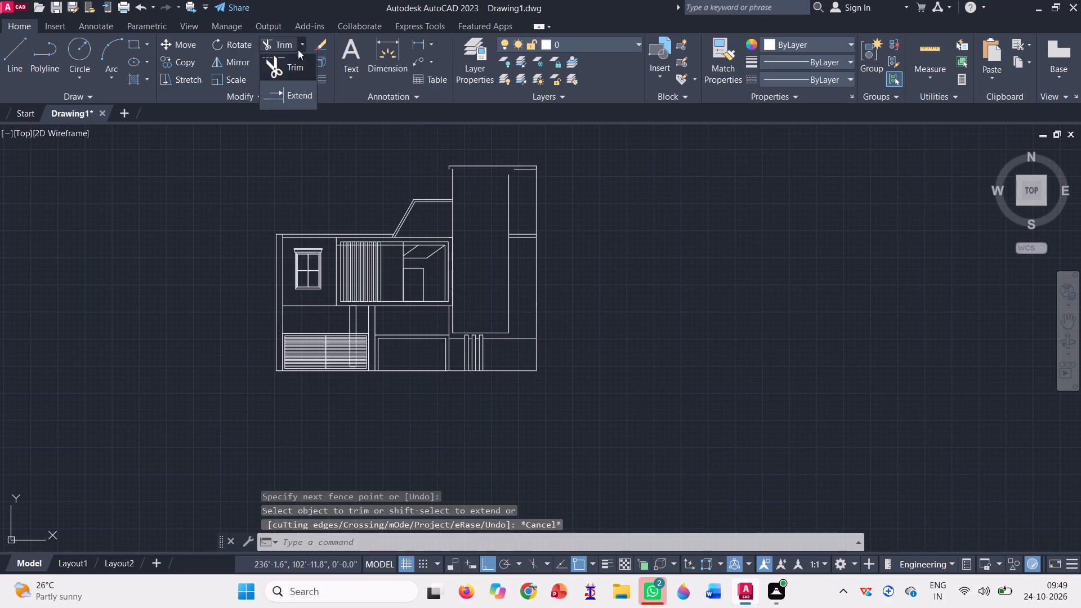
{"action": "left_click", "coordinate": [297, 91]}
{"action": "scroll", "coordinate": [524, 178], "scroll_direction": "up", "scroll_amount": 1}
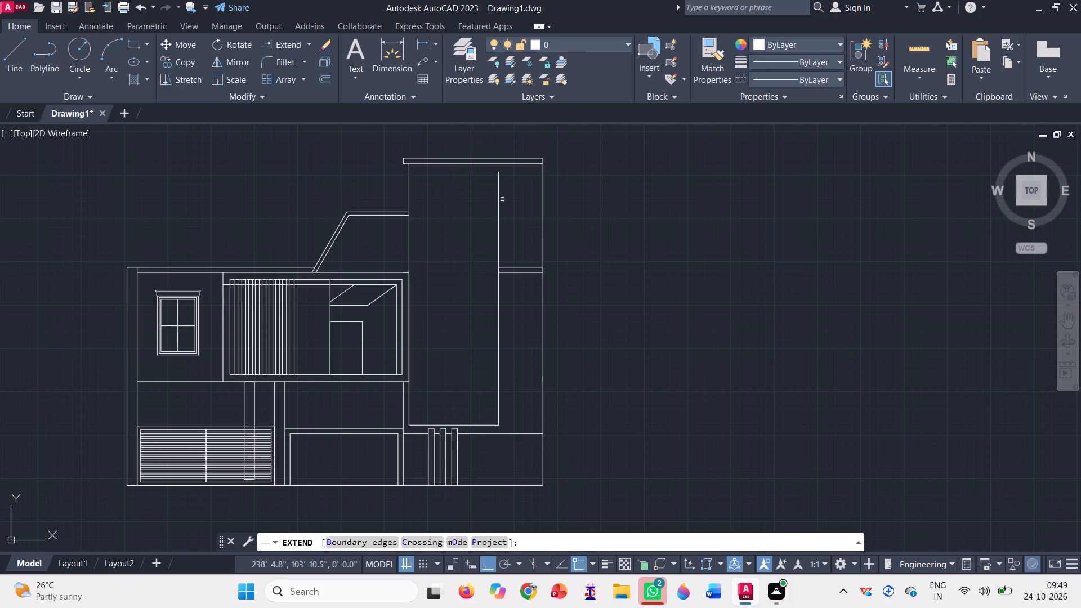
{"action": "left_click", "coordinate": [504, 203]}
{"action": "left_click", "coordinate": [476, 189]}
{"action": "scroll", "coordinate": [484, 200], "scroll_direction": "down", "scroll_amount": 1}
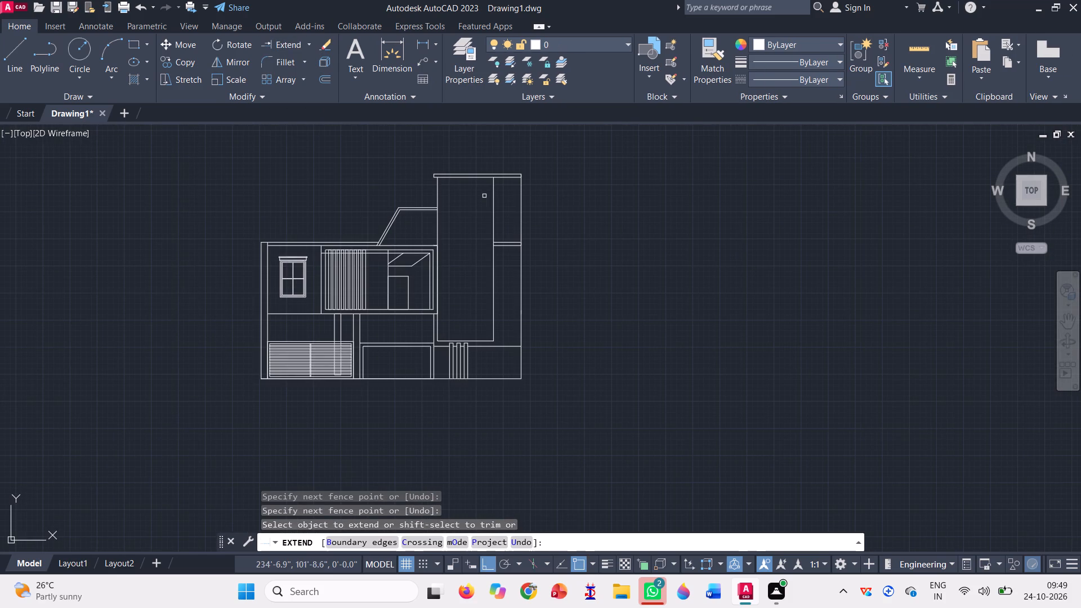
{"action": "key", "text": "Escape"}
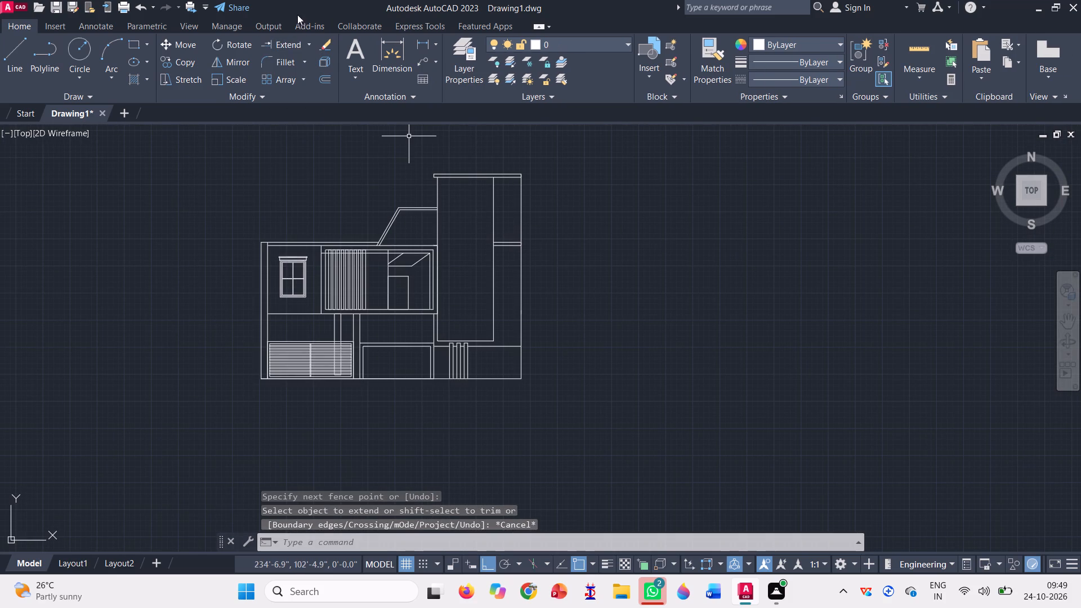
Draw a horizontal line from the framed room's outer bottom-right corner across the tall frame to the building's right outer wall.
{"action": "left_click", "coordinate": [314, 38]}
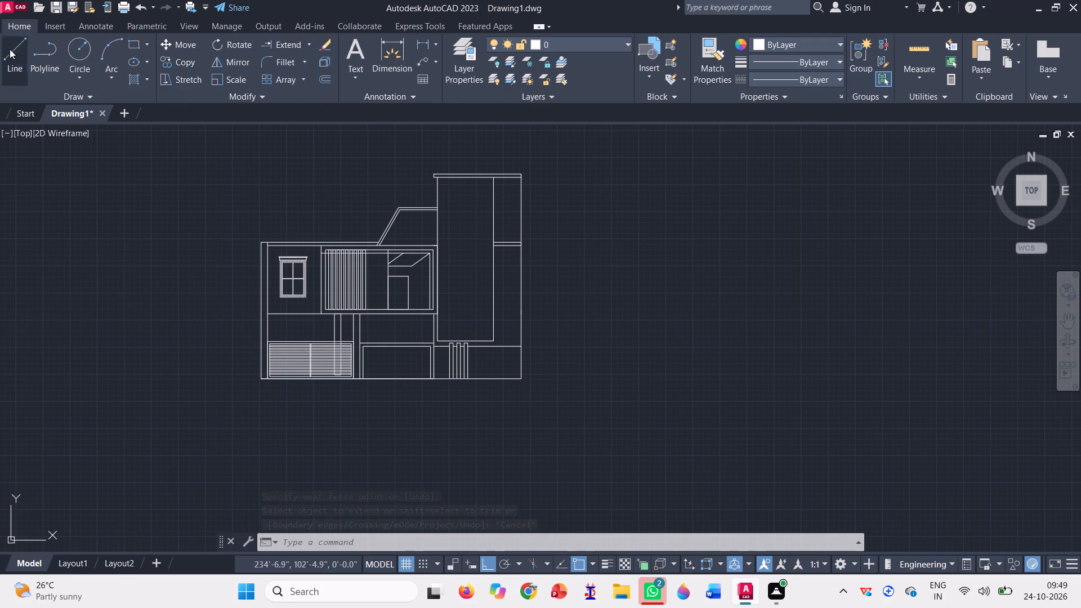
{"action": "left_click", "coordinate": [15, 57]}
{"action": "scroll", "coordinate": [458, 322], "scroll_direction": "up", "scroll_amount": 2}
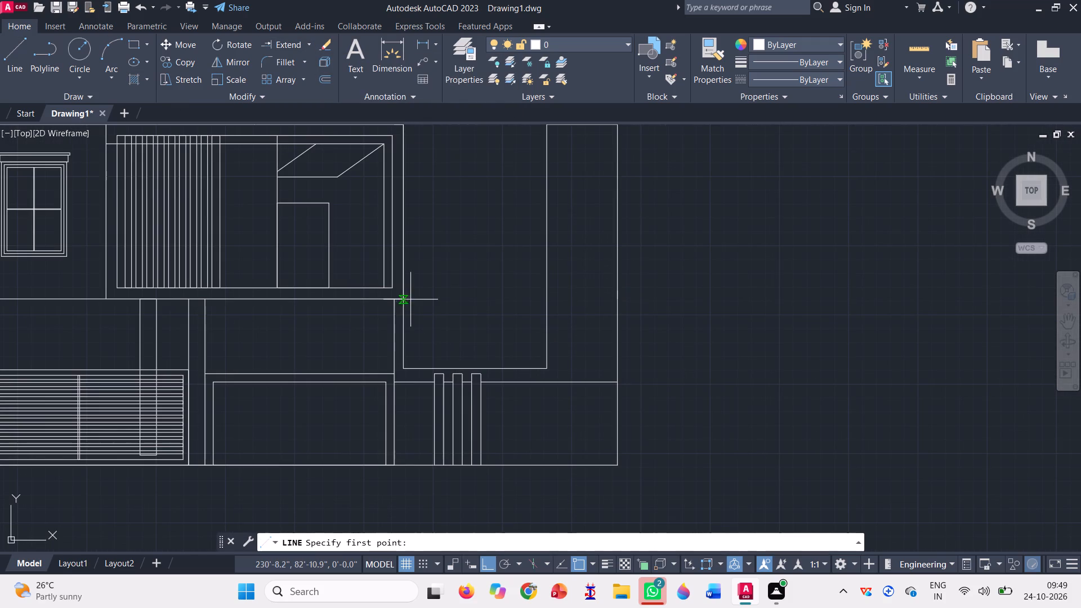
{"action": "left_click", "coordinate": [403, 299]}
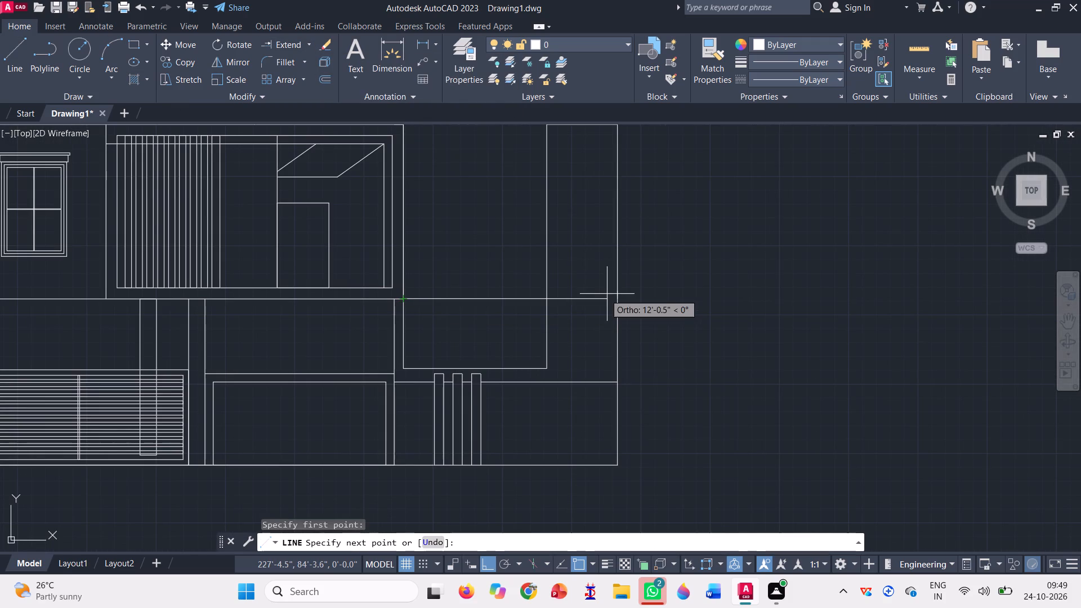
{"action": "left_click", "coordinate": [619, 298]}
{"action": "scroll", "coordinate": [569, 325], "scroll_direction": "down", "scroll_amount": 1}
{"action": "key", "text": "Escape"}
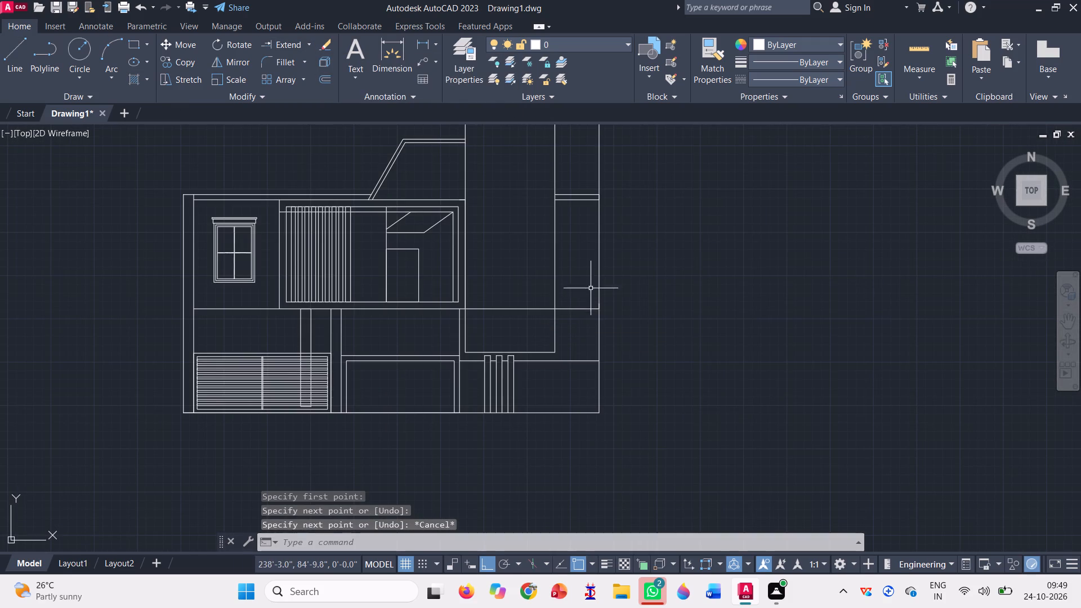
Trim the overlapping line segment along the framed room's roof, where it meets the tall frame's left vertical line.
{"action": "scroll", "coordinate": [454, 196], "scroll_direction": "up", "scroll_amount": 2}
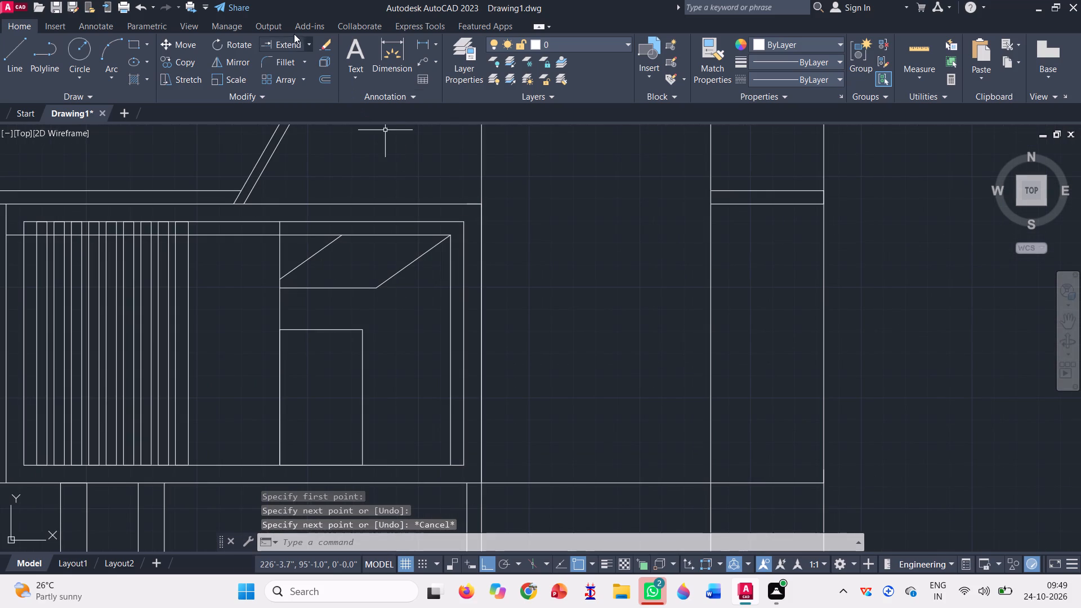
{"action": "left_click", "coordinate": [310, 42]}
{"action": "left_click", "coordinate": [280, 73]}
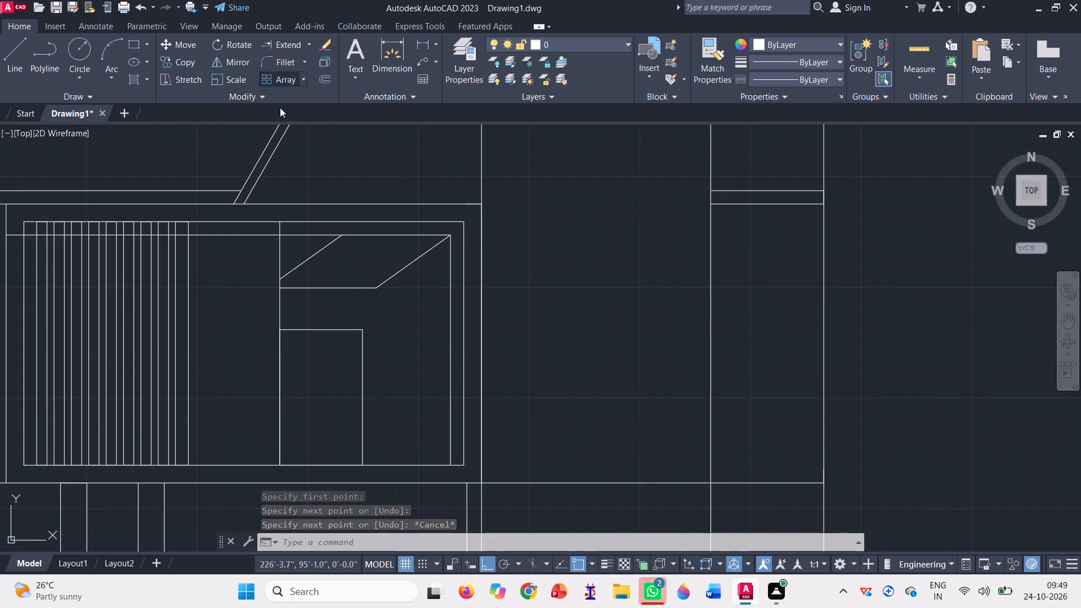
{"action": "scroll", "coordinate": [462, 236], "scroll_direction": "up", "scroll_amount": 1}
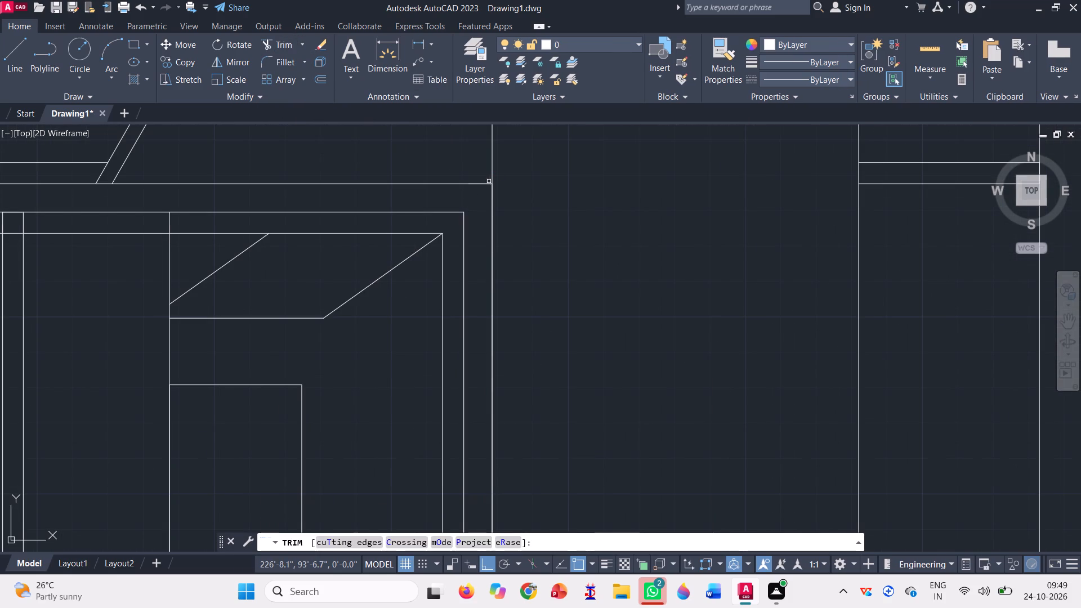
{"action": "left_click", "coordinate": [477, 184]}
{"action": "scroll", "coordinate": [441, 185], "scroll_direction": "down", "scroll_amount": 1}
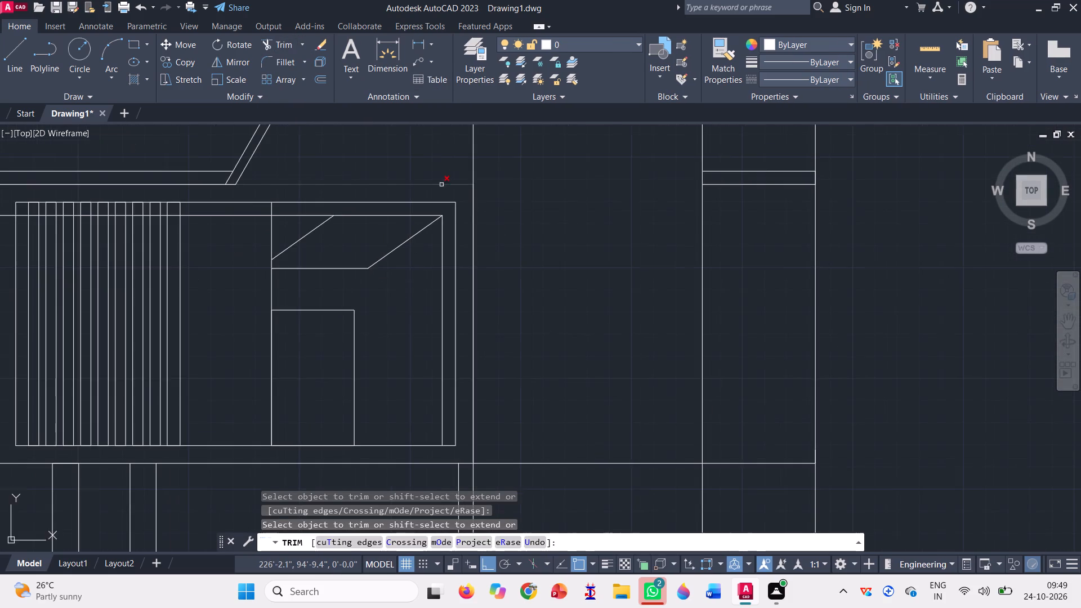
{"action": "scroll", "coordinate": [460, 215], "scroll_direction": "down", "scroll_amount": 3}
{"action": "scroll", "coordinate": [504, 235], "scroll_direction": "up", "scroll_amount": 2}
{"action": "key", "text": "Escape"}
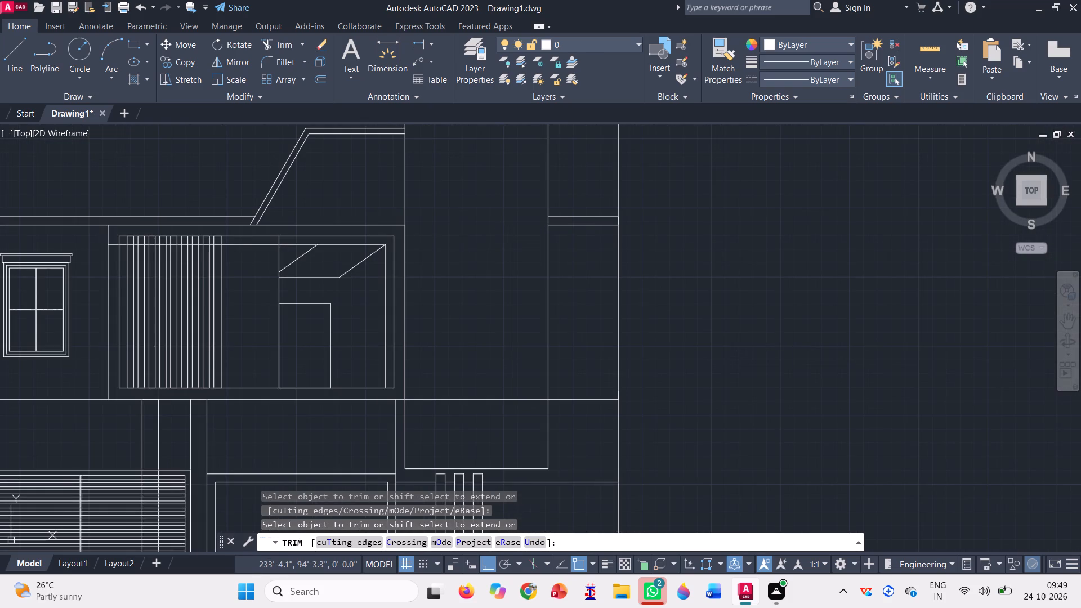
{"action": "scroll", "coordinate": [467, 248], "scroll_direction": "down", "scroll_amount": 2}
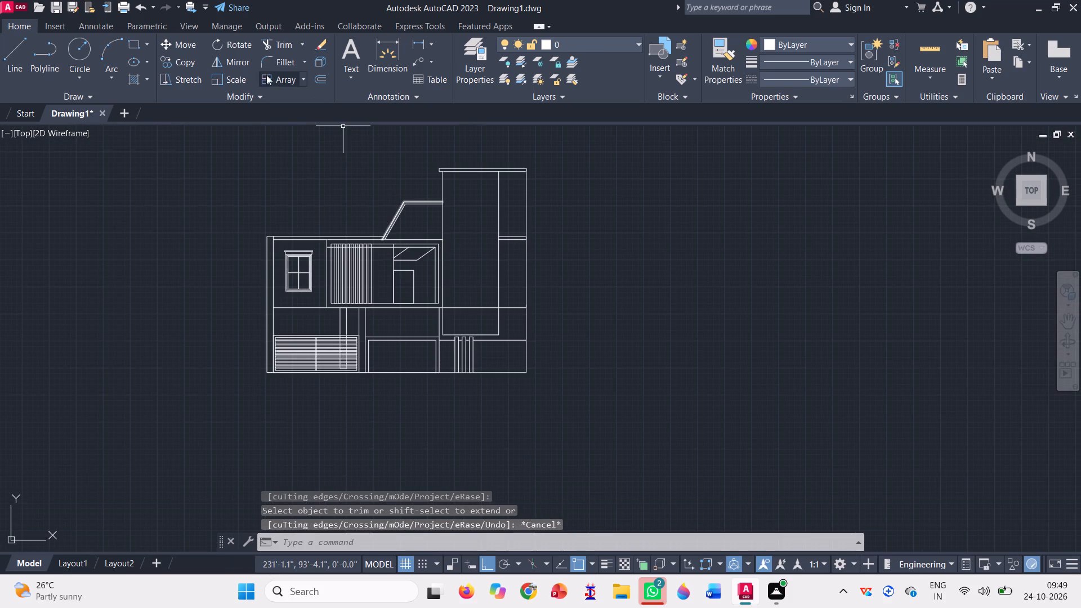
Draw a tall, narrow rectangle inside the tall frame, from just below the top slab to slightly below the new floor line.
{"action": "left_click", "coordinate": [133, 38]}
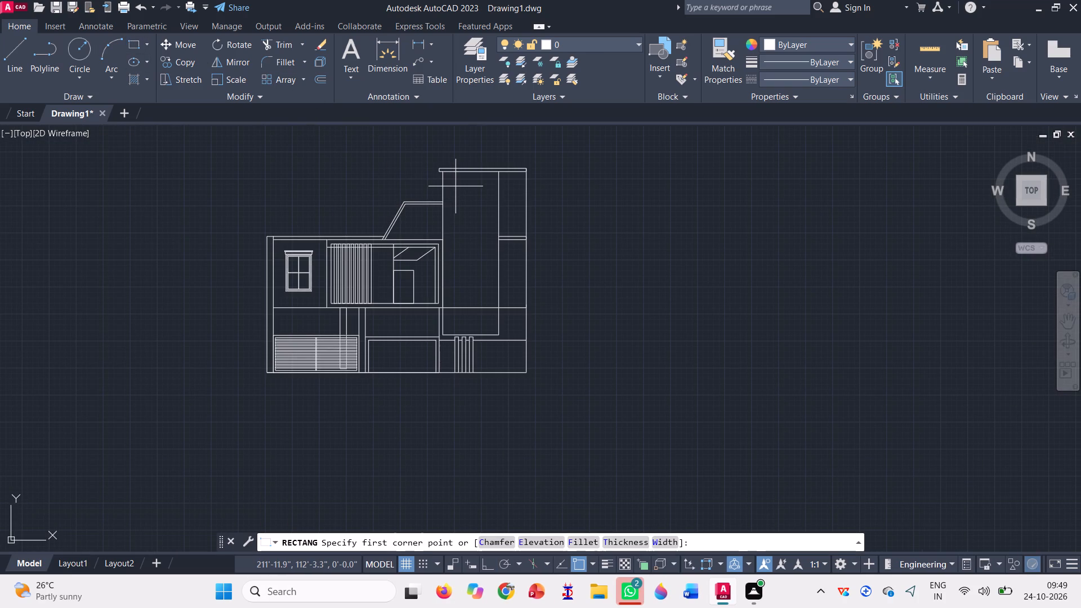
{"action": "left_click", "coordinate": [455, 185]}
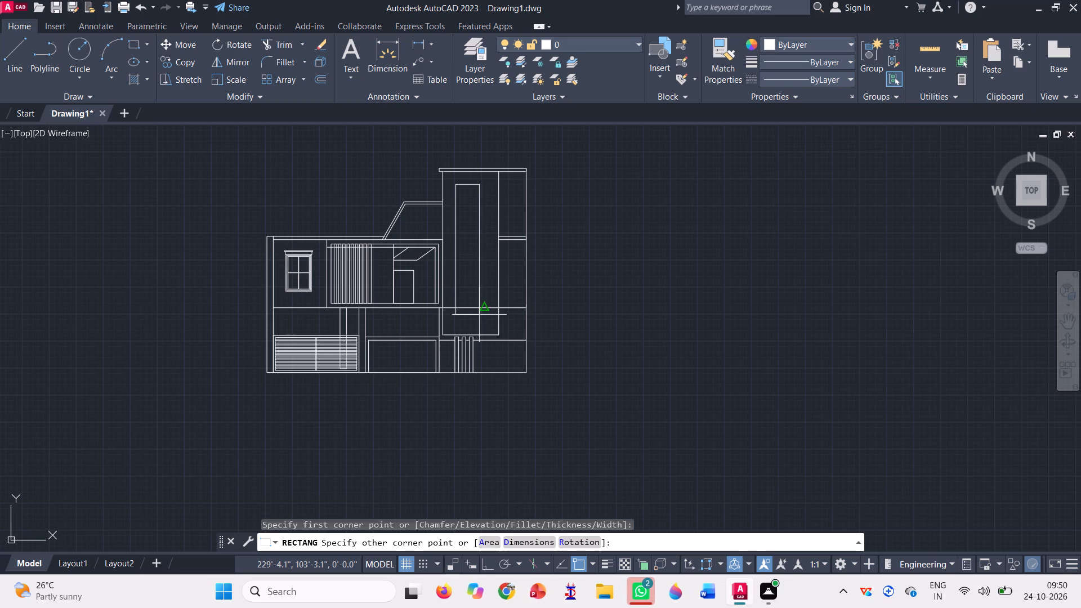
{"action": "scroll", "coordinate": [480, 315], "scroll_direction": "up", "scroll_amount": 1}
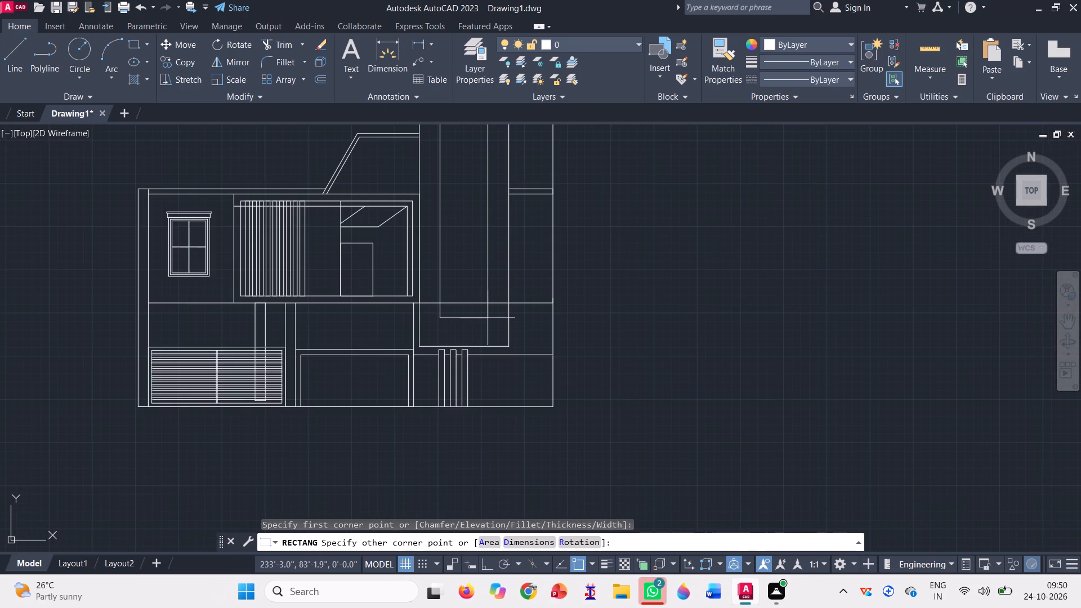
{"action": "left_click", "coordinate": [490, 316]}
{"action": "scroll", "coordinate": [478, 324], "scroll_direction": "down", "scroll_amount": 1}
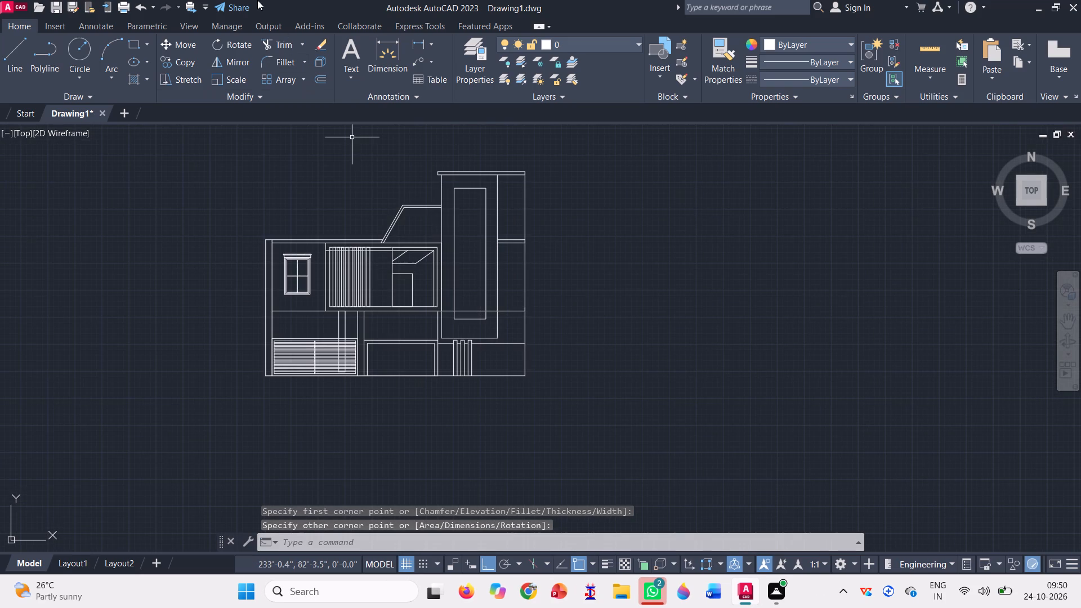
Trim away the new horizontal floor line inside the inner rectangle and between that rectangle and both sides of the tall frame.
{"action": "left_click", "coordinate": [274, 39]}
{"action": "scroll", "coordinate": [468, 301], "scroll_direction": "up", "scroll_amount": 2}
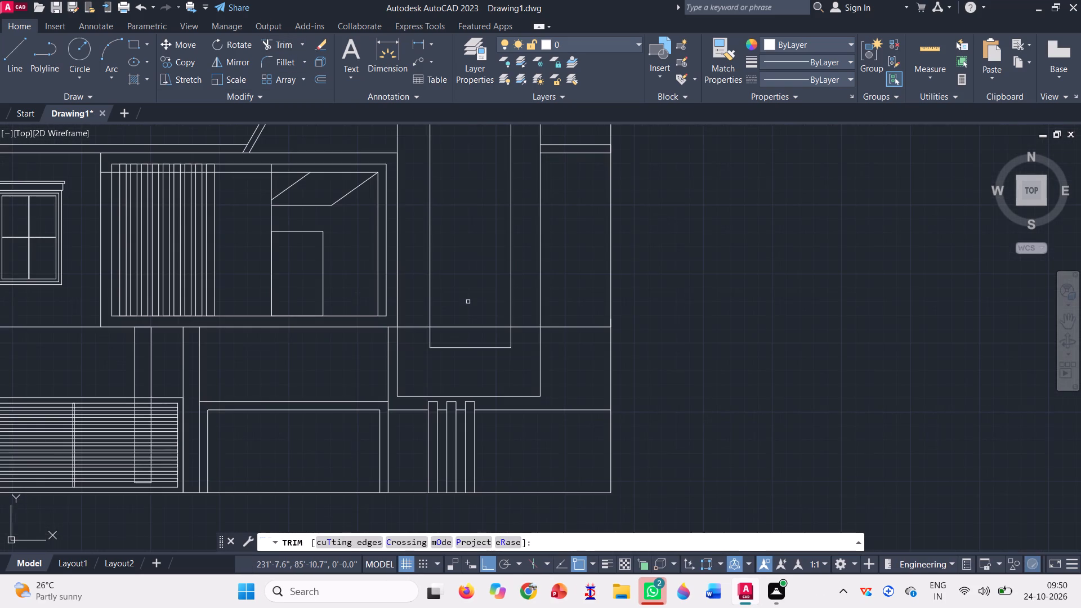
{"action": "left_click", "coordinate": [470, 331]}
{"action": "left_click", "coordinate": [467, 314]}
{"action": "left_click", "coordinate": [417, 334]}
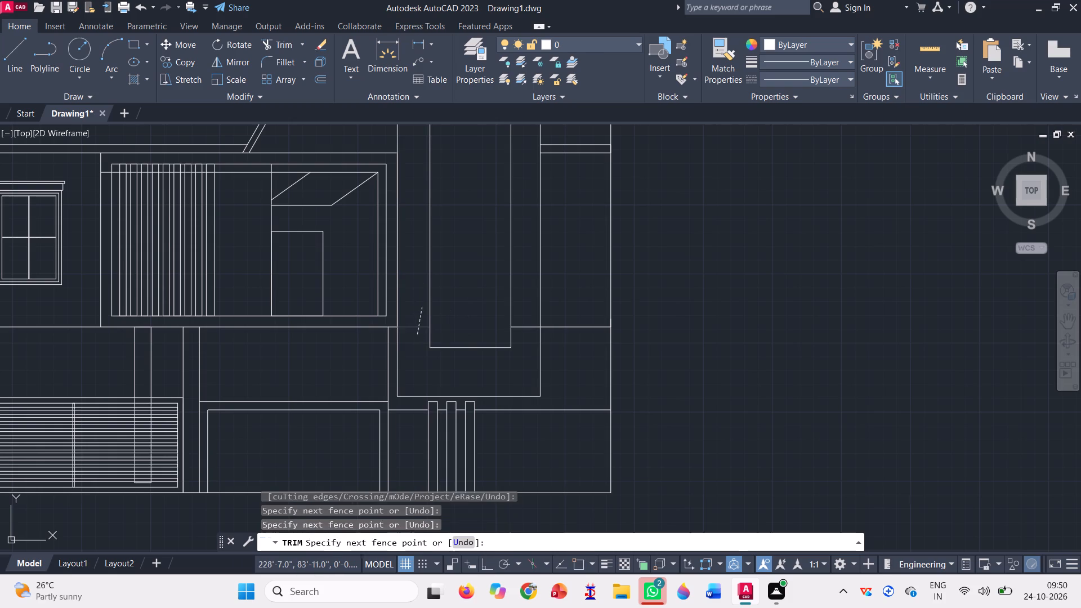
{"action": "left_click", "coordinate": [422, 308]}
{"action": "left_click", "coordinate": [525, 345]}
{"action": "left_click", "coordinate": [535, 322]}
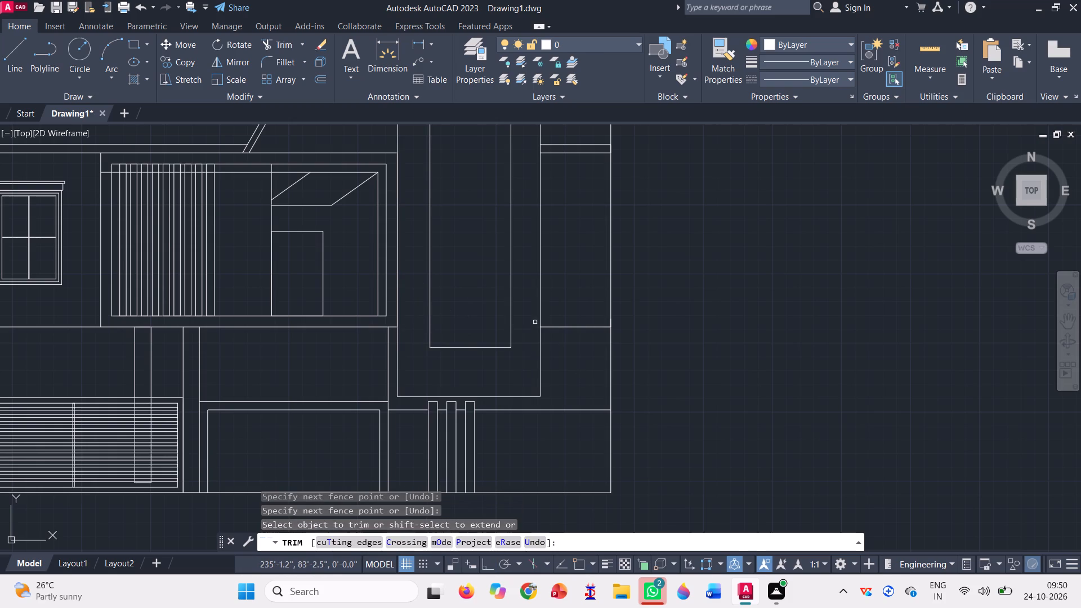
Draw a small square under the sloped roof, above the framed room and just left of the tall frame.
{"action": "scroll", "coordinate": [477, 364], "scroll_direction": "down", "scroll_amount": 1}
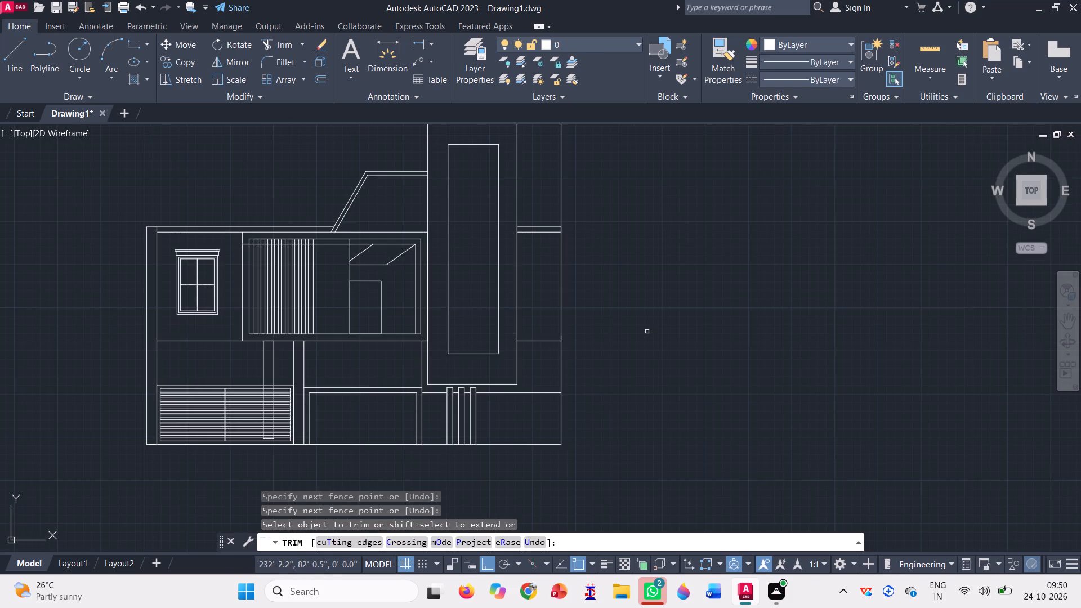
{"action": "key", "text": "Escape"}
{"action": "scroll", "coordinate": [580, 351], "scroll_direction": "down", "scroll_amount": 1}
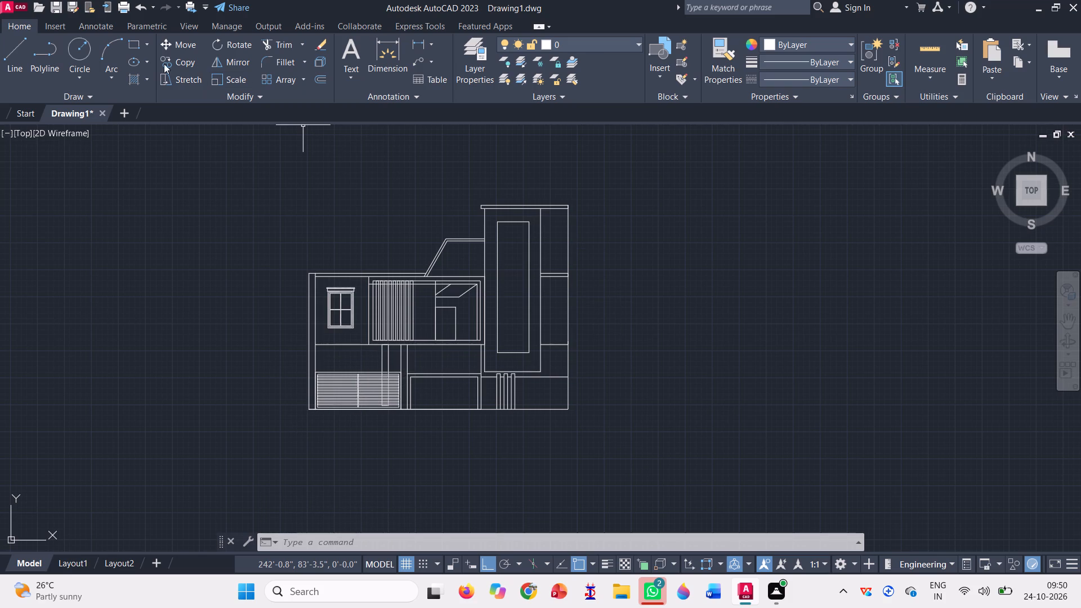
{"action": "left_click", "coordinate": [131, 37]}
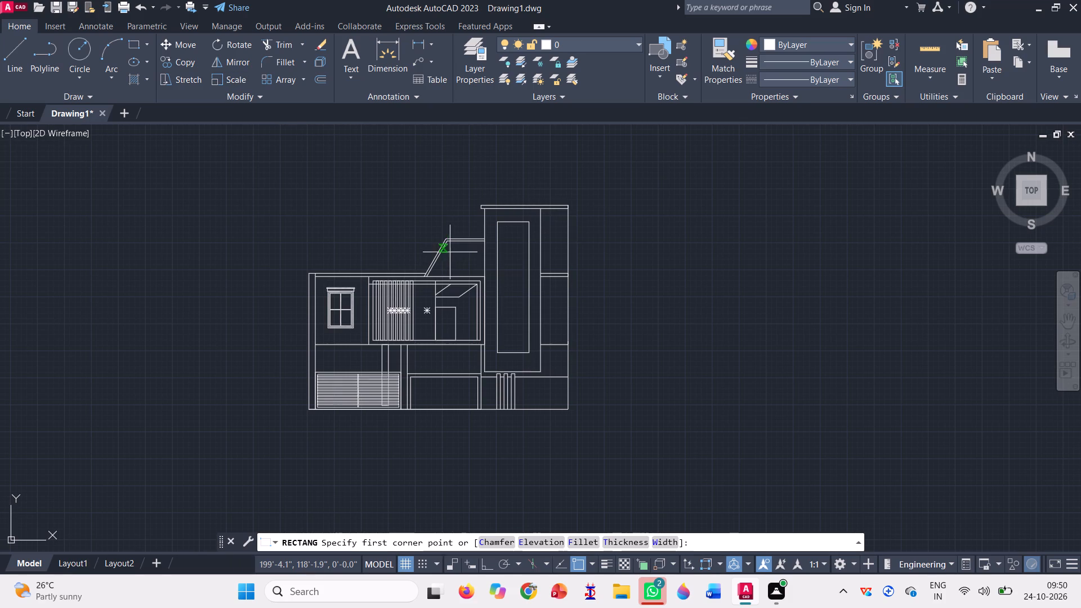
{"action": "scroll", "coordinate": [455, 247], "scroll_direction": "up", "scroll_amount": 2}
{"action": "scroll", "coordinate": [493, 284], "scroll_direction": "up", "scroll_amount": 3}
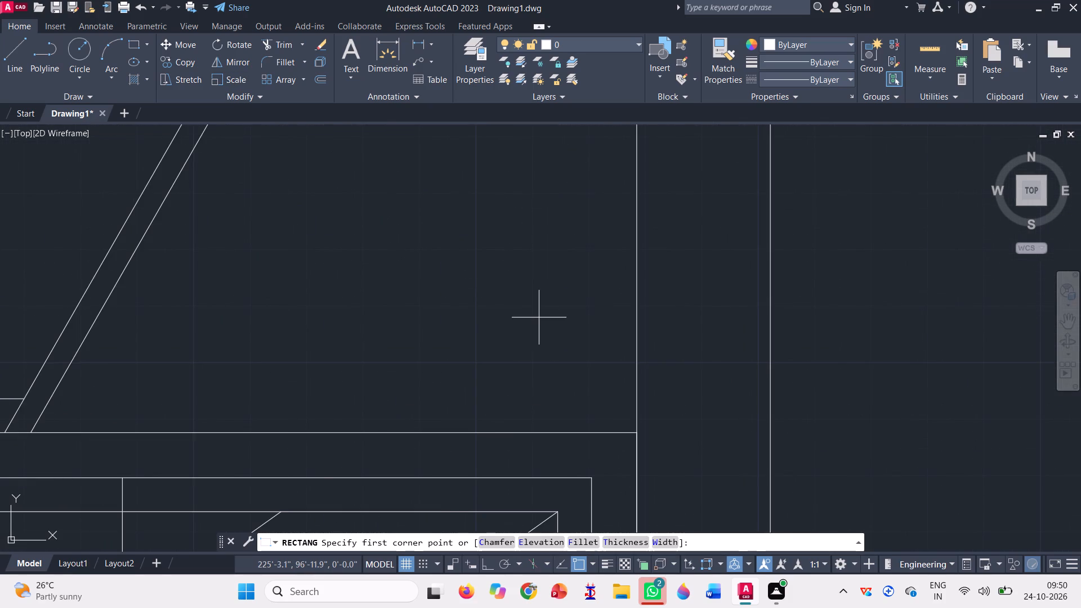
{"action": "scroll", "coordinate": [539, 318], "scroll_direction": "down", "scroll_amount": 1}
{"action": "left_click", "coordinate": [558, 315]}
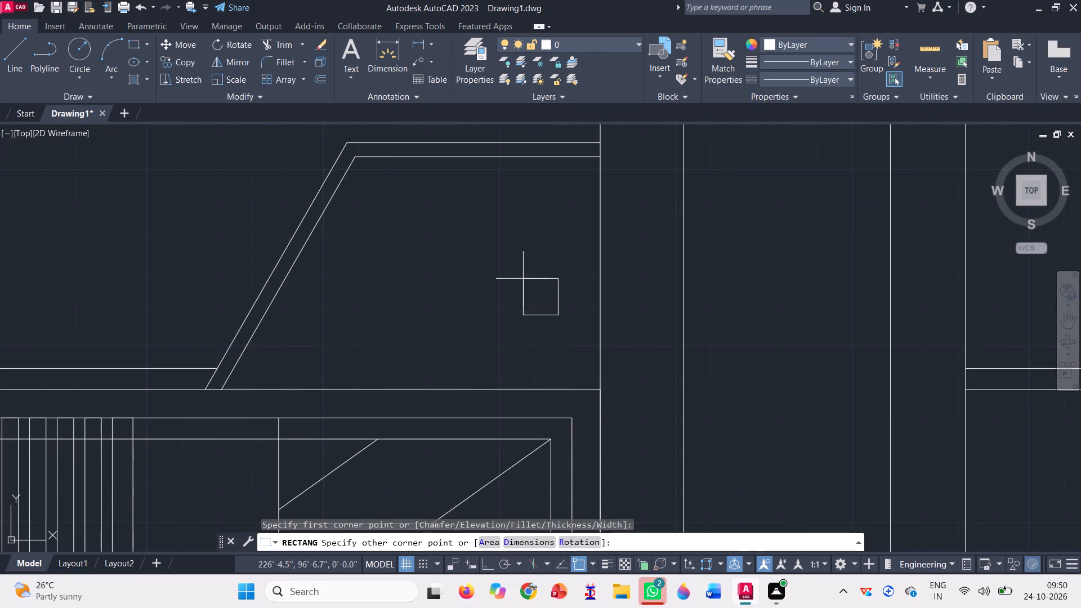
{"action": "left_click", "coordinate": [523, 279]}
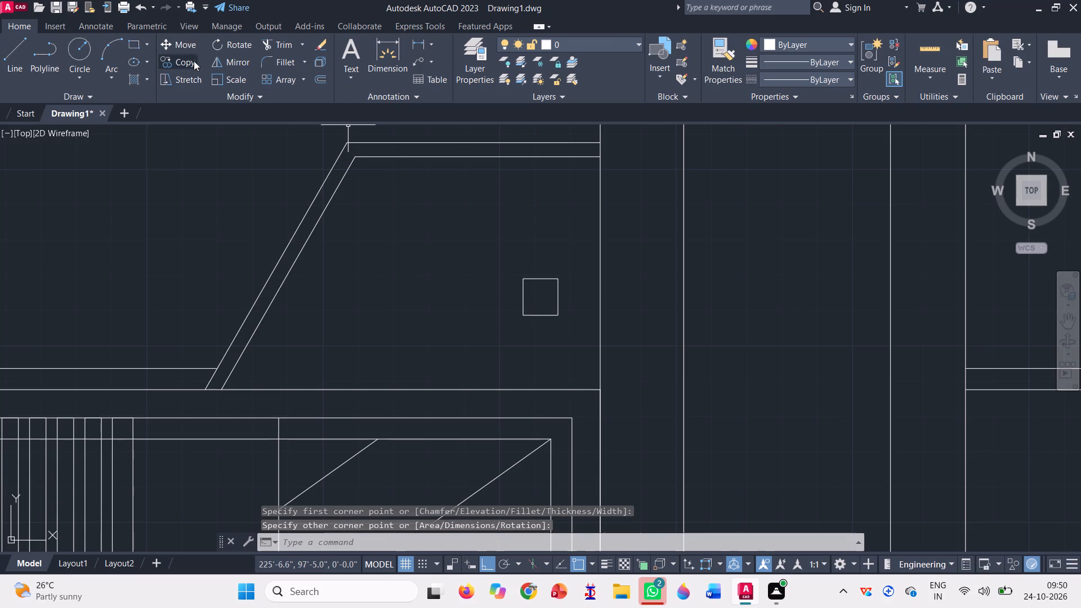
Copy the small square horizontally about 1'-10" to the left.
{"action": "left_click", "coordinate": [194, 60]}
{"action": "left_click", "coordinate": [544, 307]}
{"action": "left_click", "coordinate": [501, 266]}
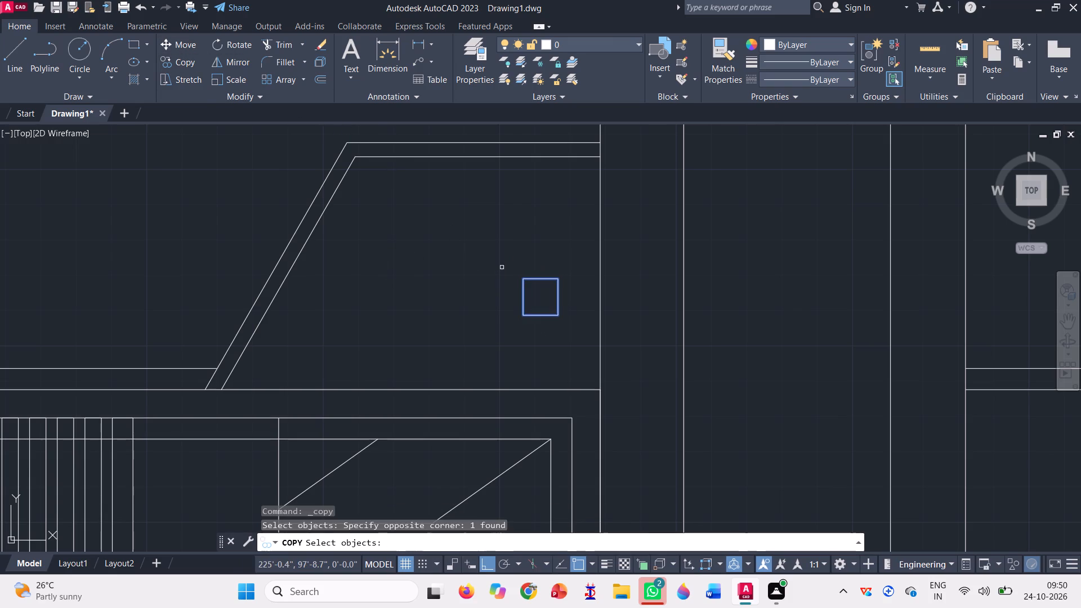
{"action": "key", "text": "space"}
{"action": "left_click", "coordinate": [541, 301]}
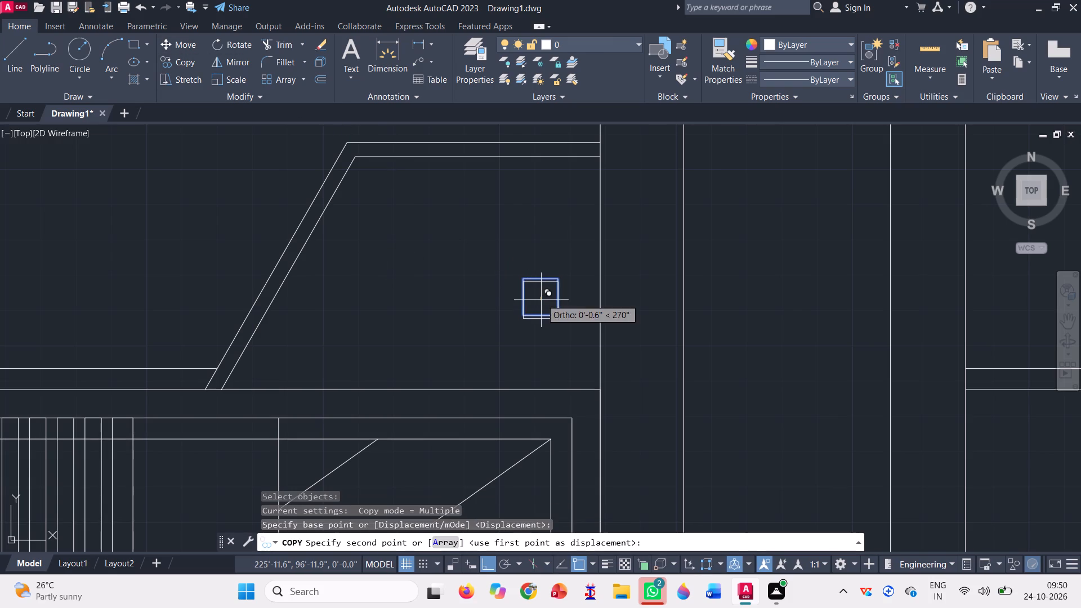
{"action": "left_click", "coordinate": [462, 291]}
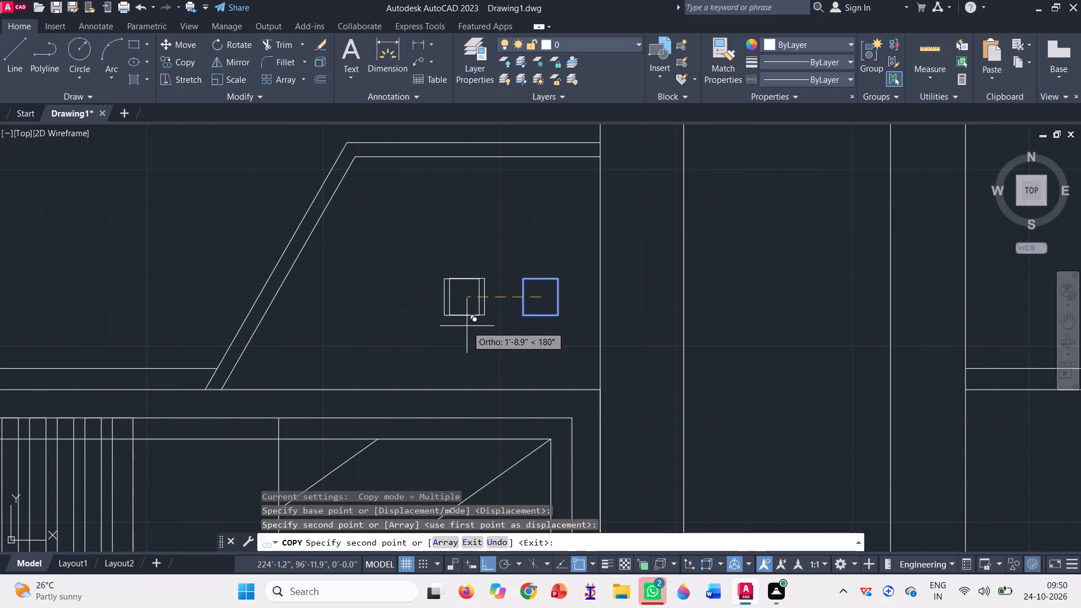
{"action": "key", "text": "Escape"}
Copy the second square further left at the same spacing to complete a row of three squares.
{"action": "left_click", "coordinate": [492, 325]}
{"action": "left_click", "coordinate": [418, 257]}
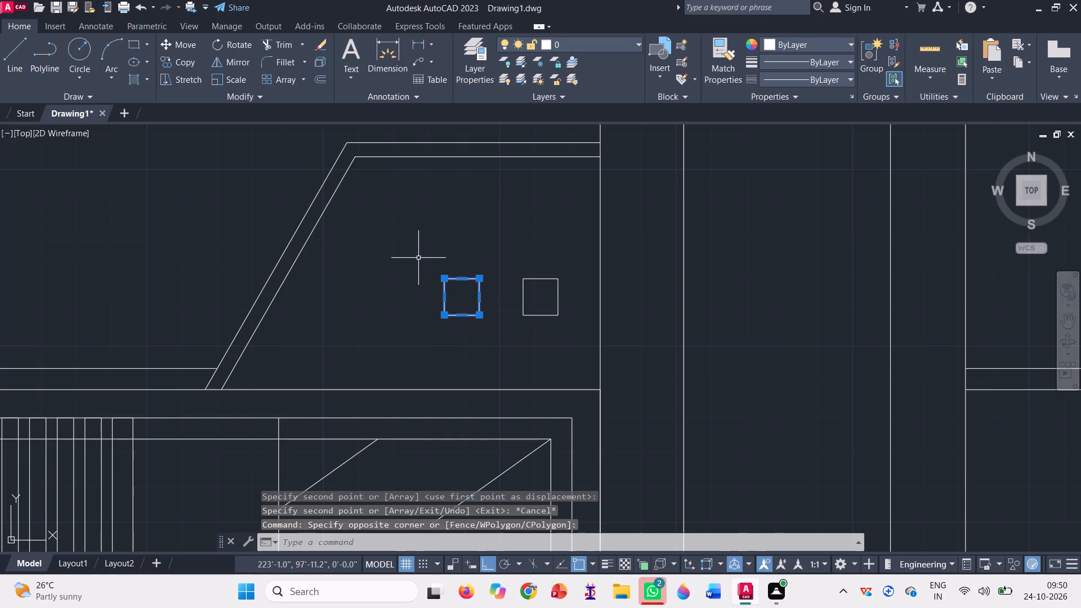
{"action": "type", "text": "co"}
{"action": "key", "text": "space"}
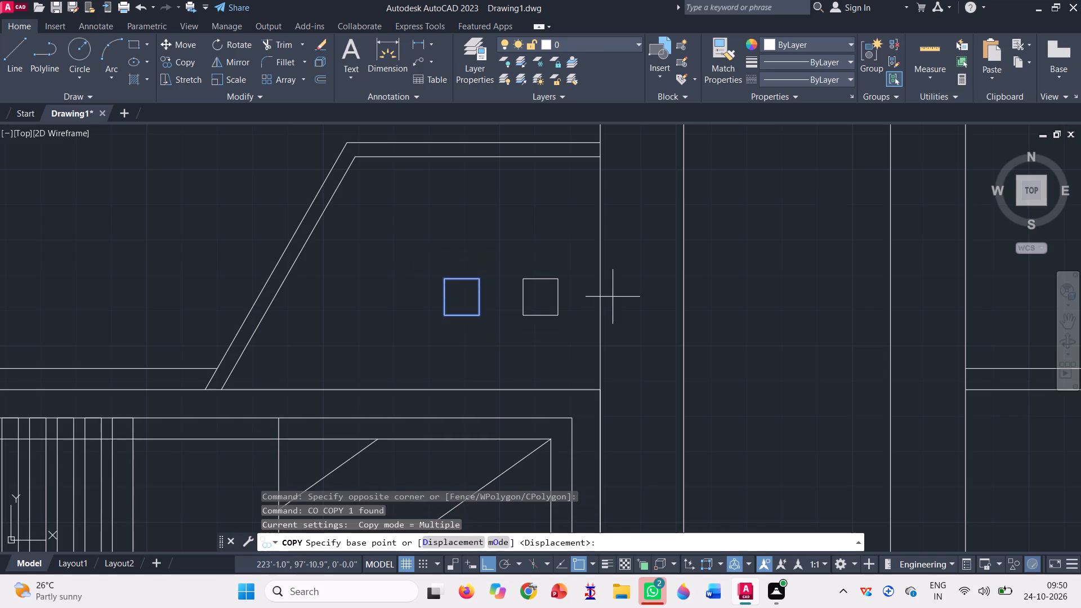
{"action": "left_click", "coordinate": [521, 280]}
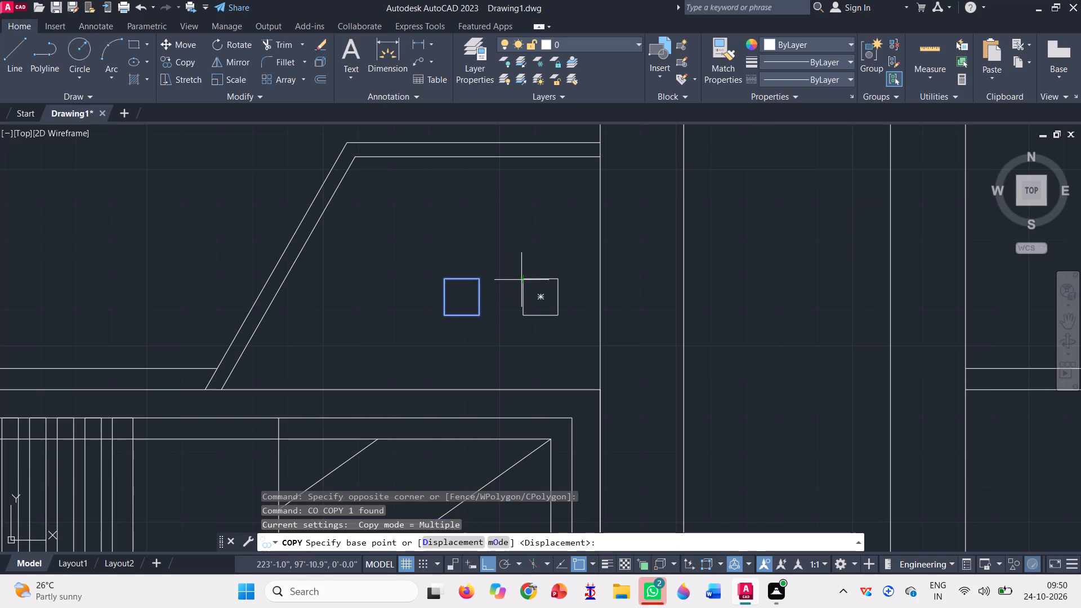
{"action": "left_click", "coordinate": [445, 276]}
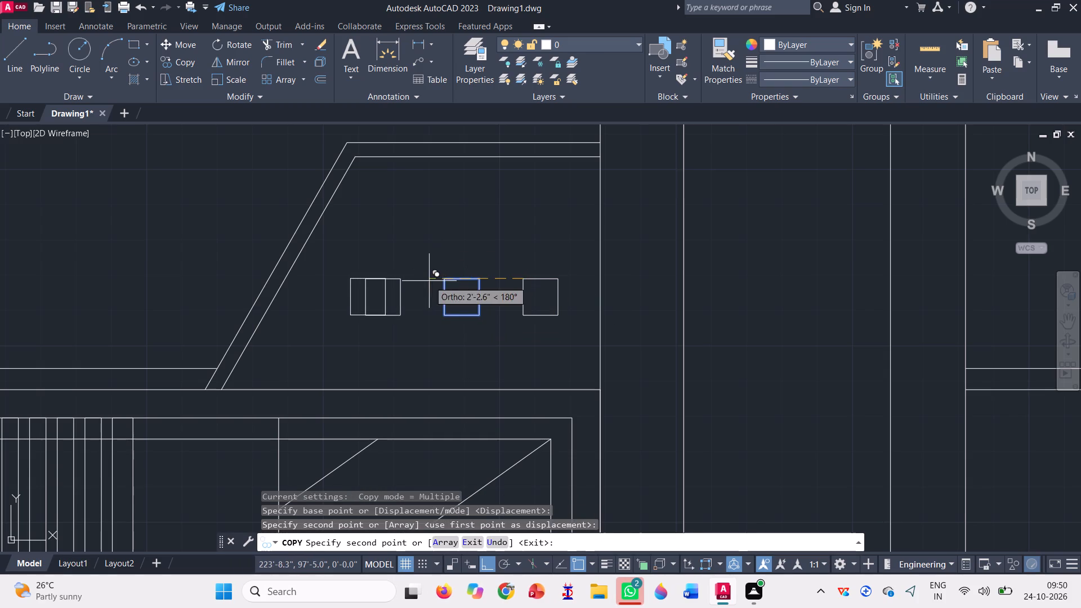
{"action": "scroll", "coordinate": [429, 281], "scroll_direction": "down", "scroll_amount": 2}
{"action": "key", "text": "space"}
Draw a full-height narrow rectangle in the tall inner rectangle, from its top-edge midpoint to its bottom edge, just right of centre.
{"action": "scroll", "coordinate": [394, 208], "scroll_direction": "down", "scroll_amount": 2}
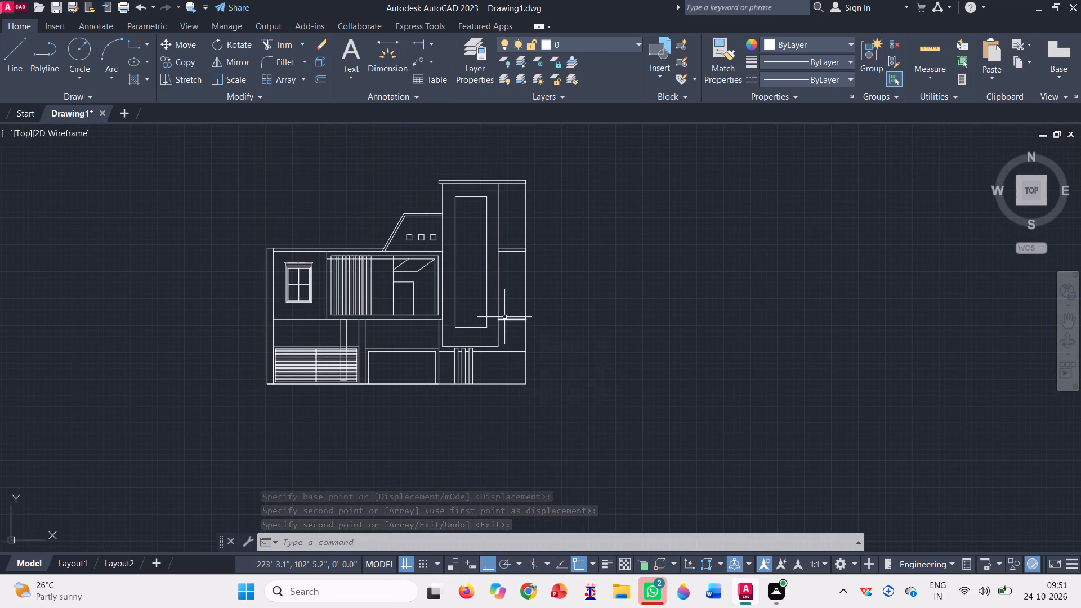
{"action": "left_click", "coordinate": [132, 44]}
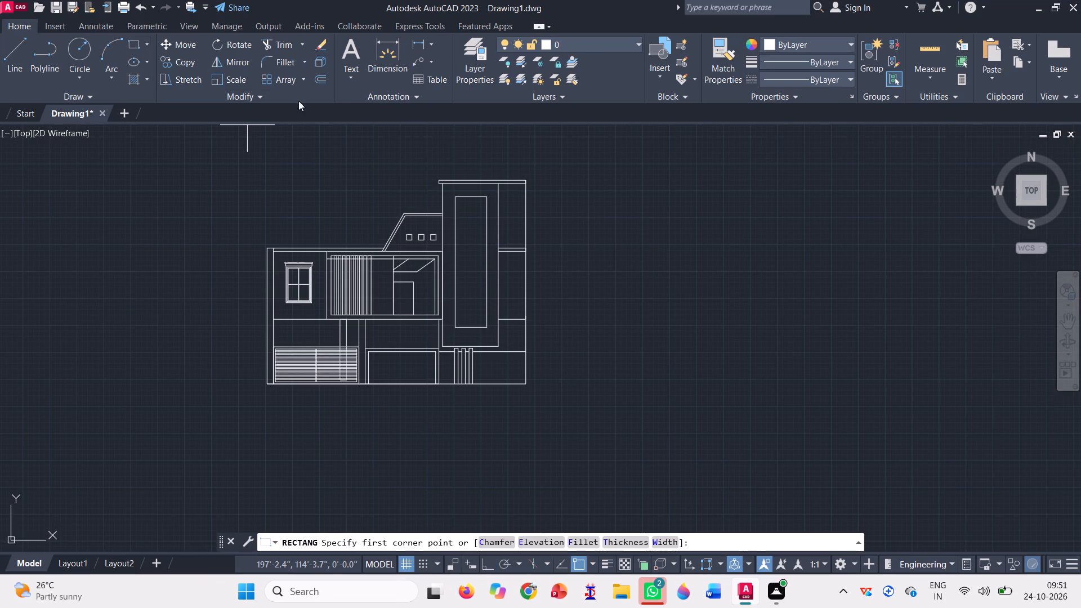
{"action": "scroll", "coordinate": [504, 202], "scroll_direction": "up", "scroll_amount": 2}
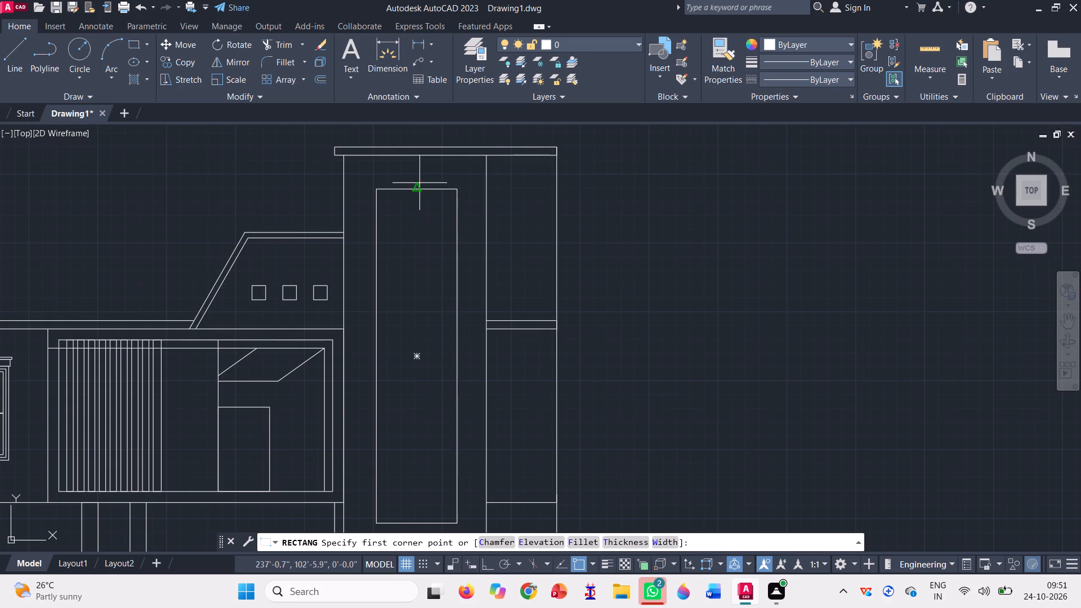
{"action": "left_click", "coordinate": [419, 182]}
{"action": "scroll", "coordinate": [430, 186], "scroll_direction": "down", "scroll_amount": 2}
{"action": "scroll", "coordinate": [431, 319], "scroll_direction": "up", "scroll_amount": 1}
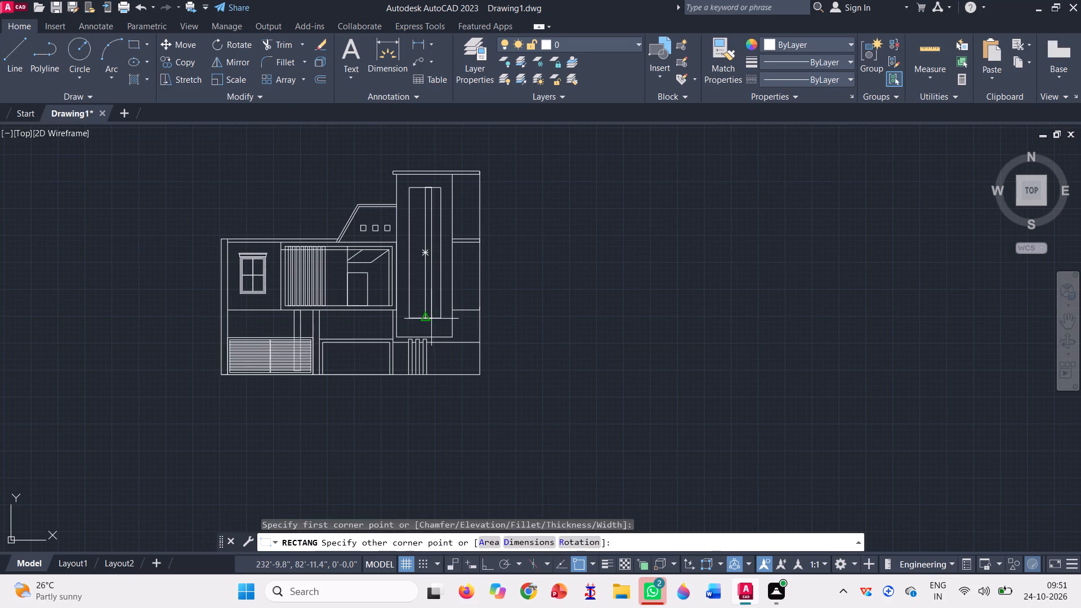
{"action": "scroll", "coordinate": [431, 319], "scroll_direction": "up", "scroll_amount": 6}
{"action": "scroll", "coordinate": [330, 283], "scroll_direction": "up", "scroll_amount": 2}
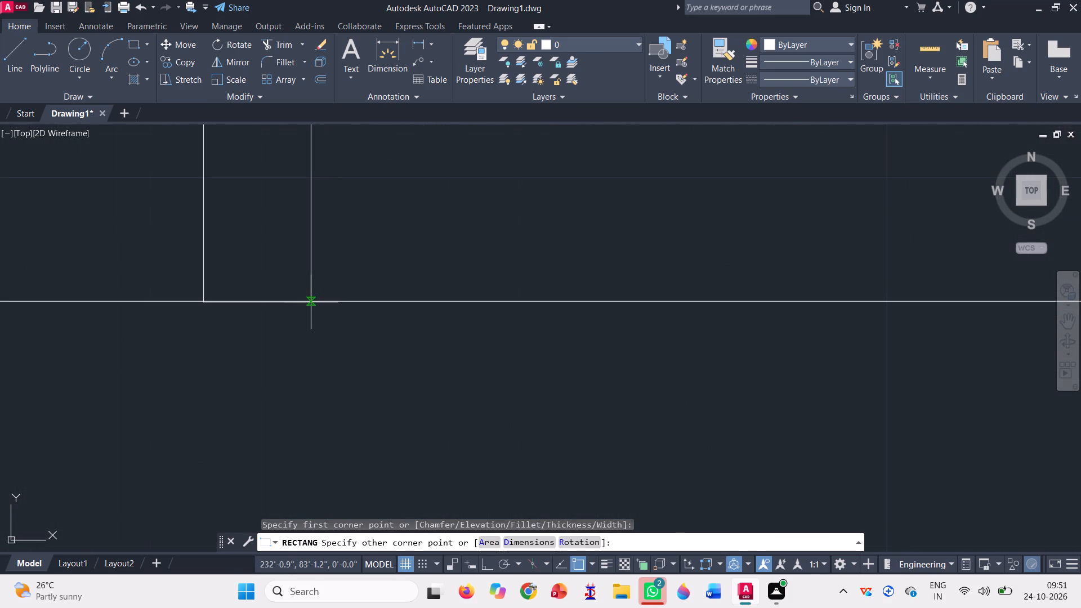
{"action": "left_click", "coordinate": [311, 301]}
Draw a half-width rectangle within the narrow strip, from its top-edge midpoint to its bottom-right corner.
{"action": "scroll", "coordinate": [374, 317], "scroll_direction": "down", "scroll_amount": 8}
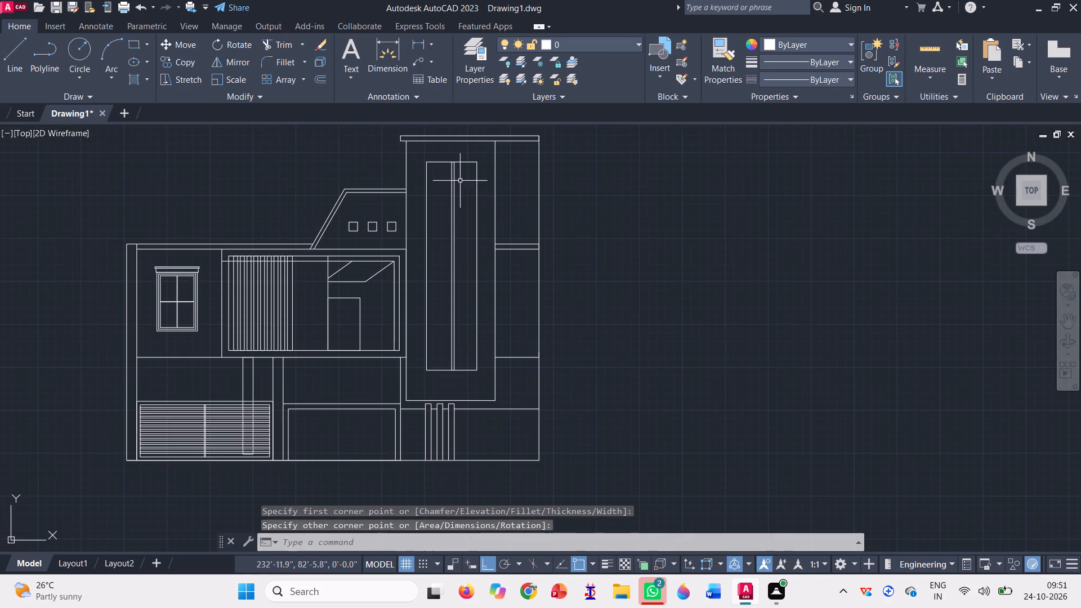
{"action": "scroll", "coordinate": [463, 173], "scroll_direction": "up", "scroll_amount": 1}
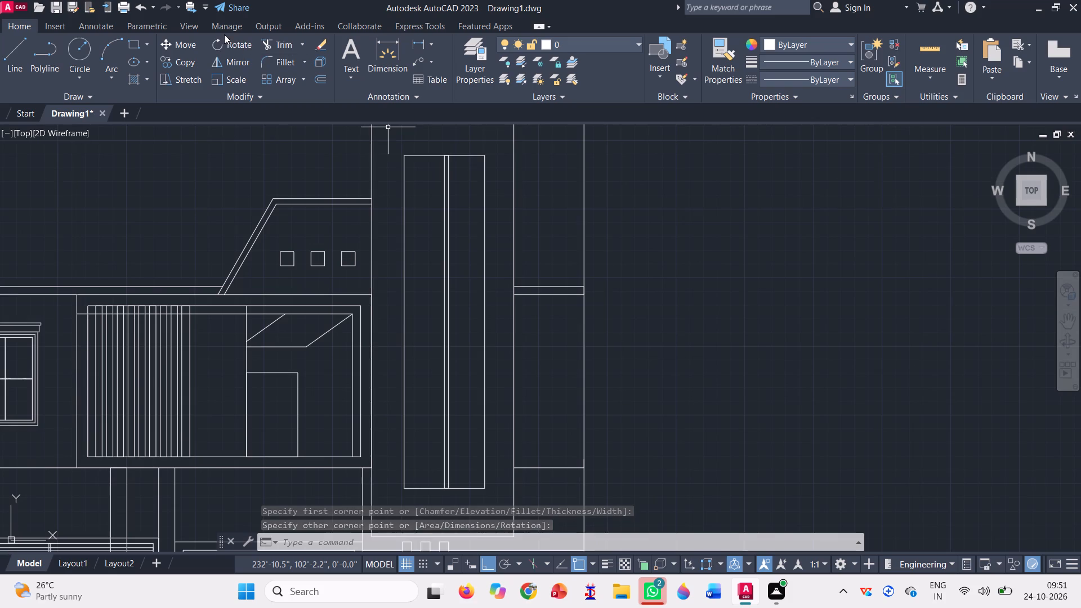
{"action": "left_click", "coordinate": [128, 43]}
{"action": "scroll", "coordinate": [446, 151], "scroll_direction": "up", "scroll_amount": 4}
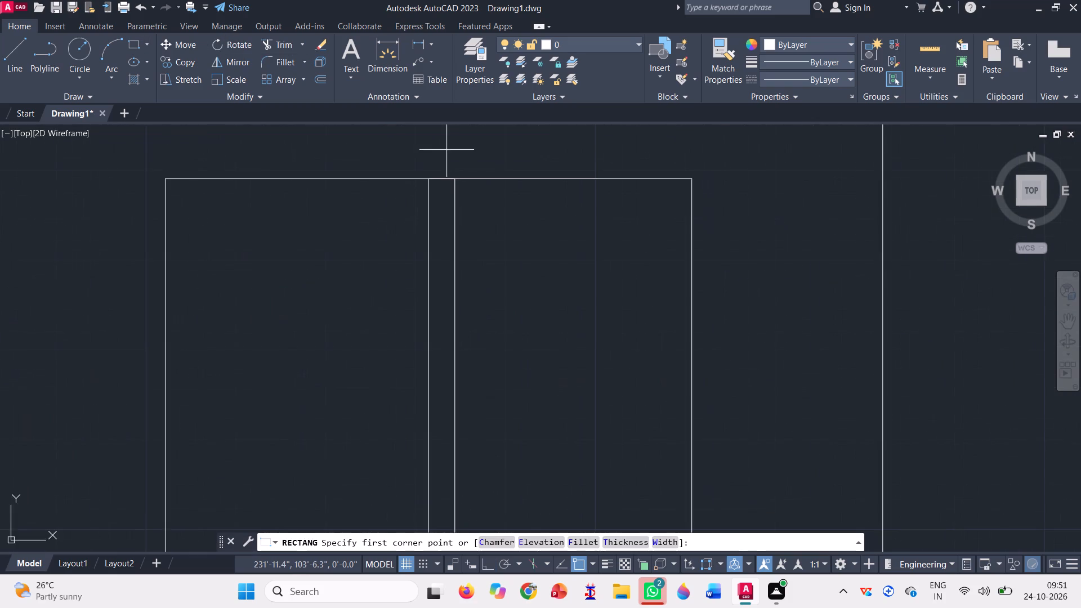
{"action": "scroll", "coordinate": [447, 157], "scroll_direction": "up", "scroll_amount": 2}
{"action": "left_click", "coordinate": [434, 213]}
{"action": "scroll", "coordinate": [443, 159], "scroll_direction": "down", "scroll_amount": 1}
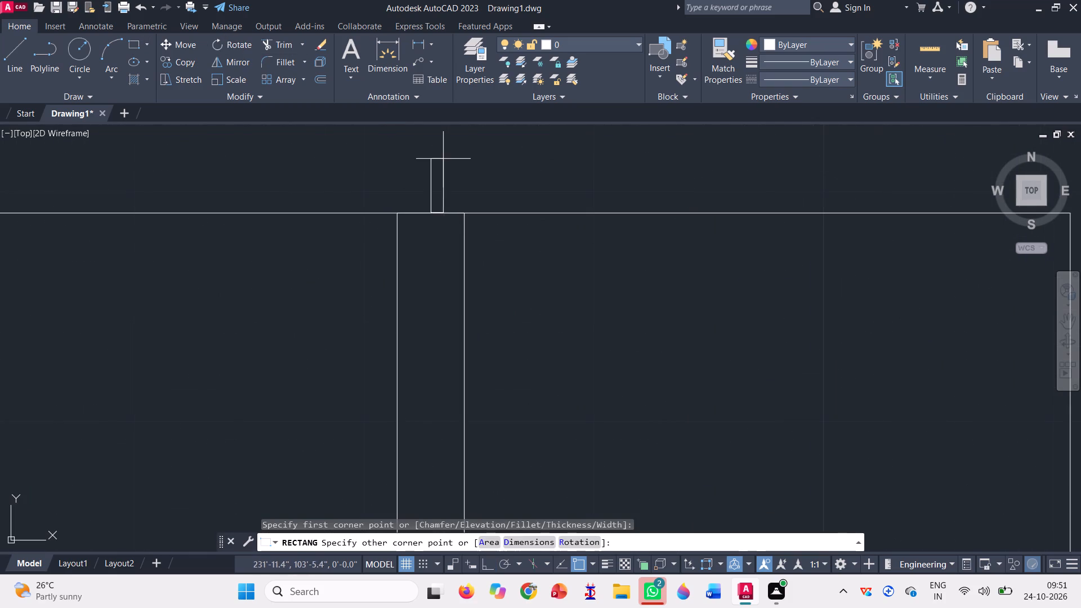
{"action": "scroll", "coordinate": [443, 159], "scroll_direction": "down", "scroll_amount": 6}
{"action": "scroll", "coordinate": [451, 391], "scroll_direction": "up", "scroll_amount": 3}
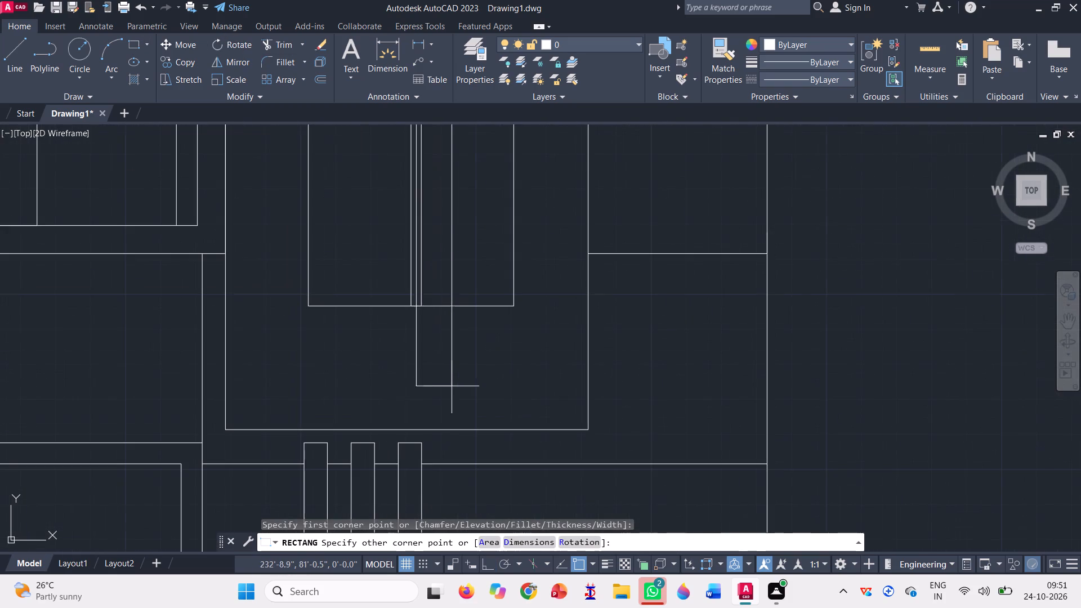
{"action": "scroll", "coordinate": [419, 306], "scroll_direction": "up", "scroll_amount": 3}
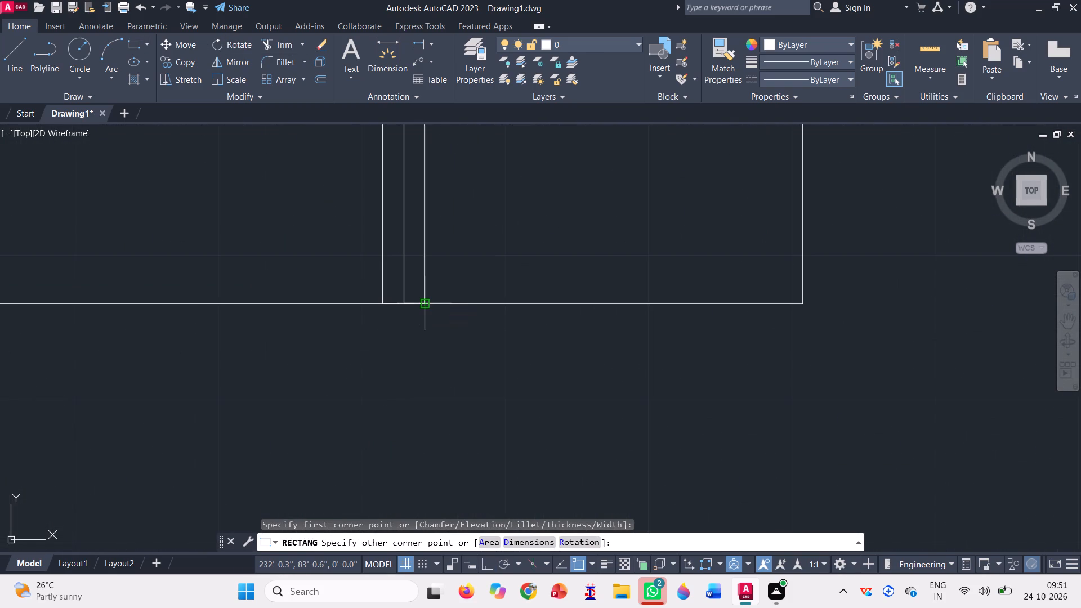
{"action": "left_click", "coordinate": [424, 306]}
Delete the wider of the two overlapping narrow strips, keeping the half-width one.
{"action": "scroll", "coordinate": [449, 370], "scroll_direction": "down", "scroll_amount": 3}
{"action": "left_click", "coordinate": [431, 328]}
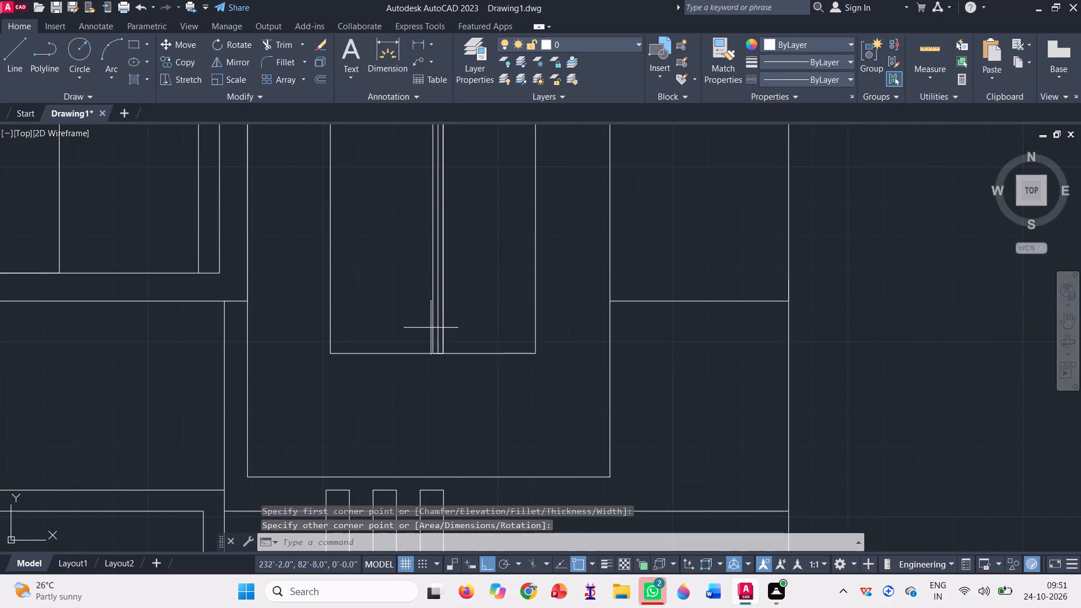
{"action": "left_click", "coordinate": [433, 319]}
{"action": "left_click", "coordinate": [432, 314]}
{"action": "key", "text": "Delete"}
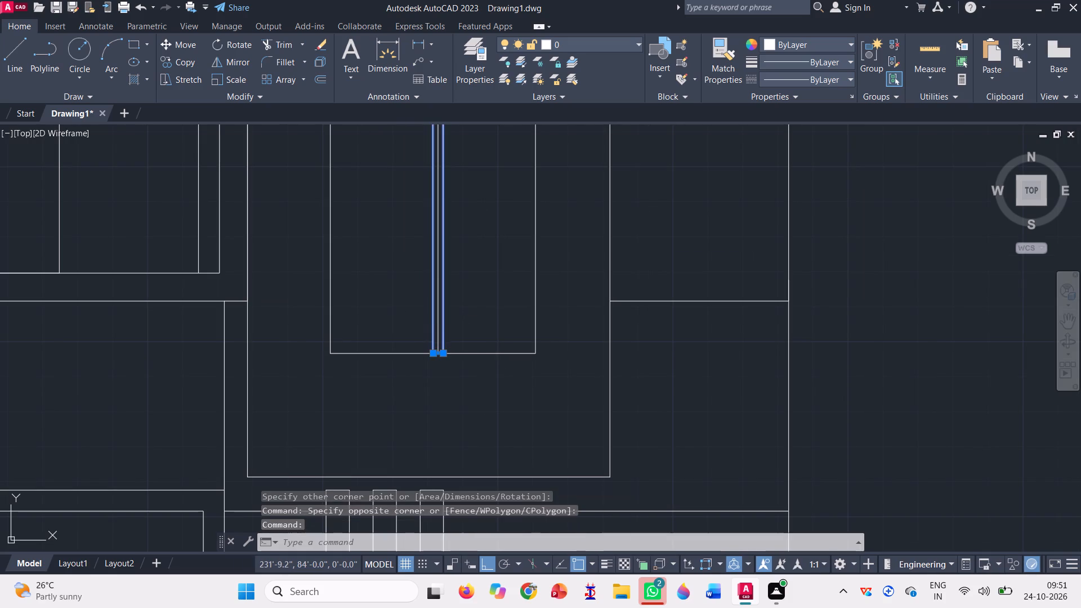
Move the half-width strip by its top midpoint onto the midpoint of the inner rectangle's top edge.
{"action": "scroll", "coordinate": [417, 352], "scroll_direction": "down", "scroll_amount": 2}
{"action": "scroll", "coordinate": [480, 391], "scroll_direction": "down", "scroll_amount": 1}
{"action": "scroll", "coordinate": [445, 147], "scroll_direction": "up", "scroll_amount": 3}
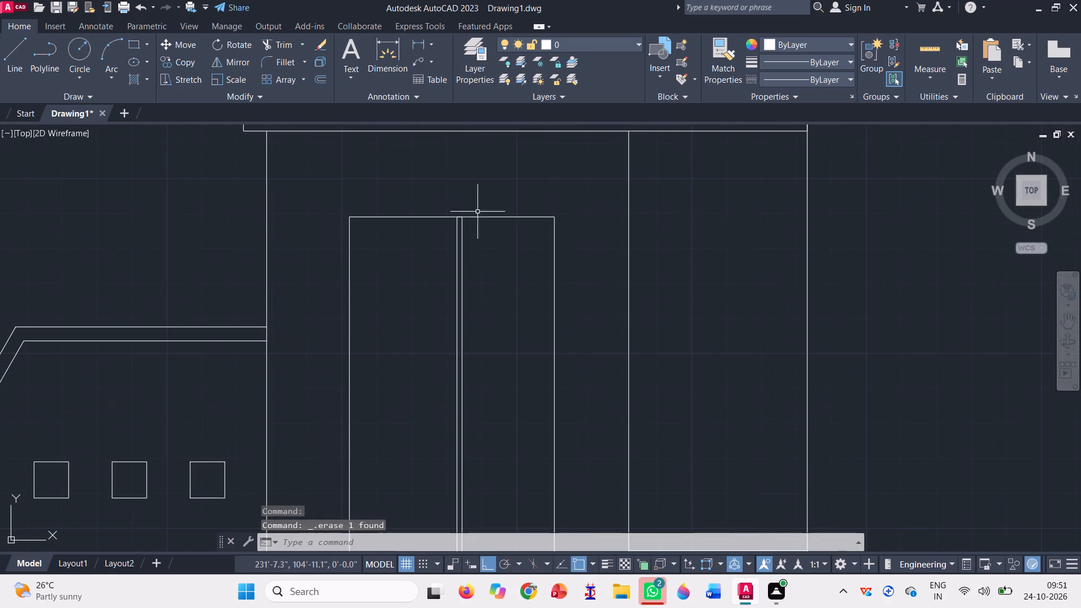
{"action": "left_click", "coordinate": [493, 284]}
{"action": "left_click", "coordinate": [428, 253]}
{"action": "key", "text": "m"}
{"action": "key", "text": "space"}
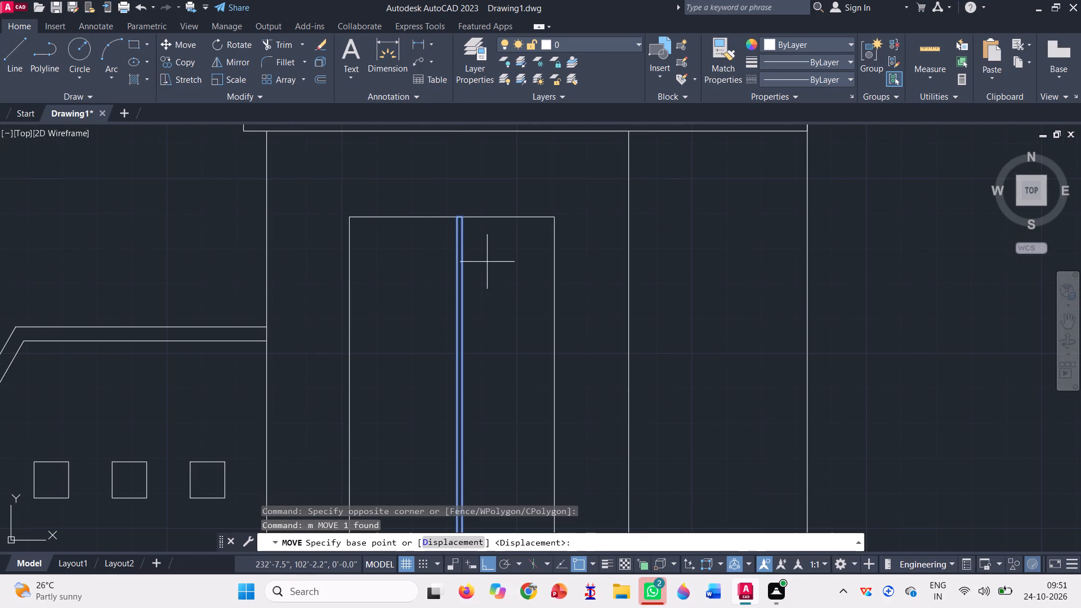
{"action": "scroll", "coordinate": [462, 204], "scroll_direction": "up", "scroll_amount": 3}
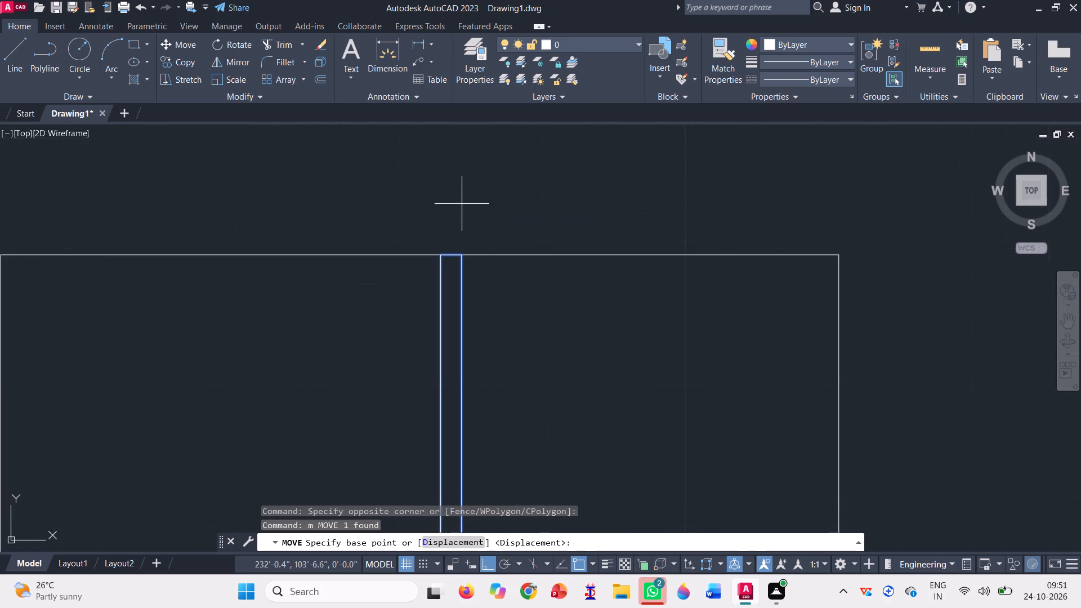
{"action": "left_click", "coordinate": [453, 258]}
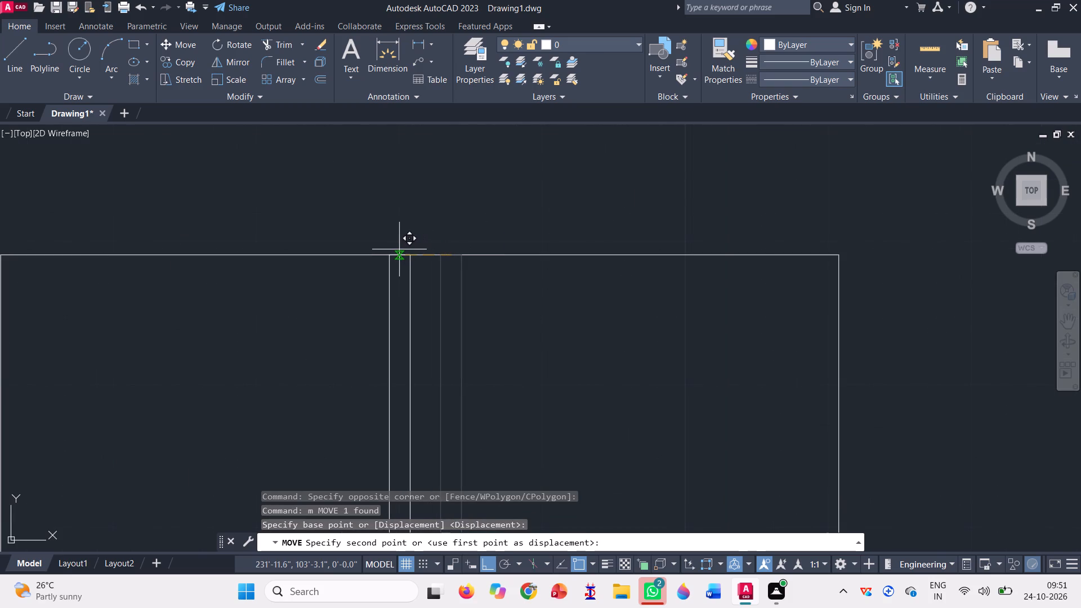
{"action": "left_click", "coordinate": [421, 254]}
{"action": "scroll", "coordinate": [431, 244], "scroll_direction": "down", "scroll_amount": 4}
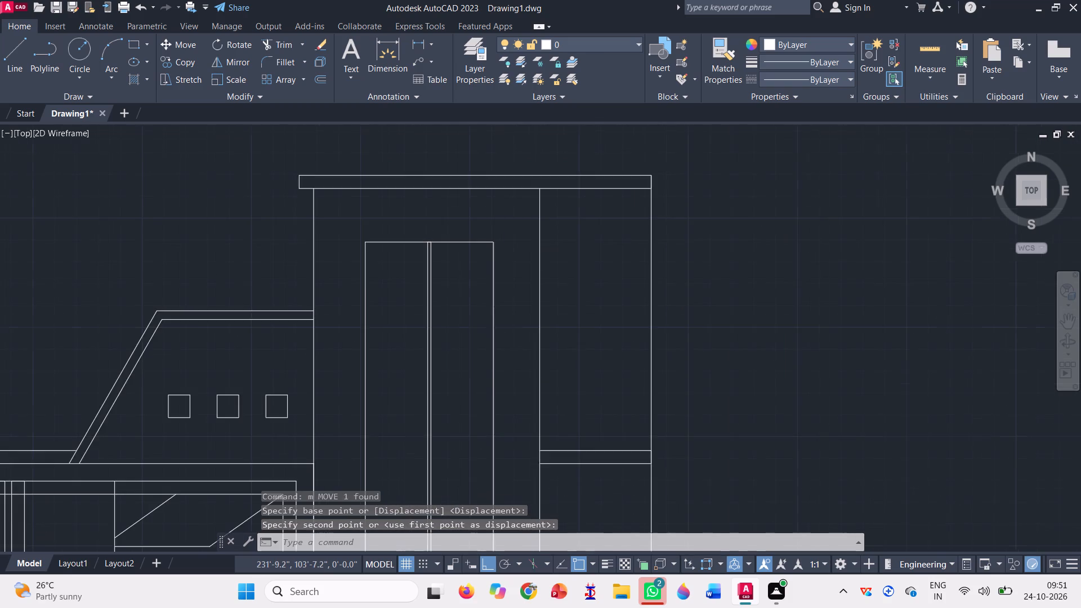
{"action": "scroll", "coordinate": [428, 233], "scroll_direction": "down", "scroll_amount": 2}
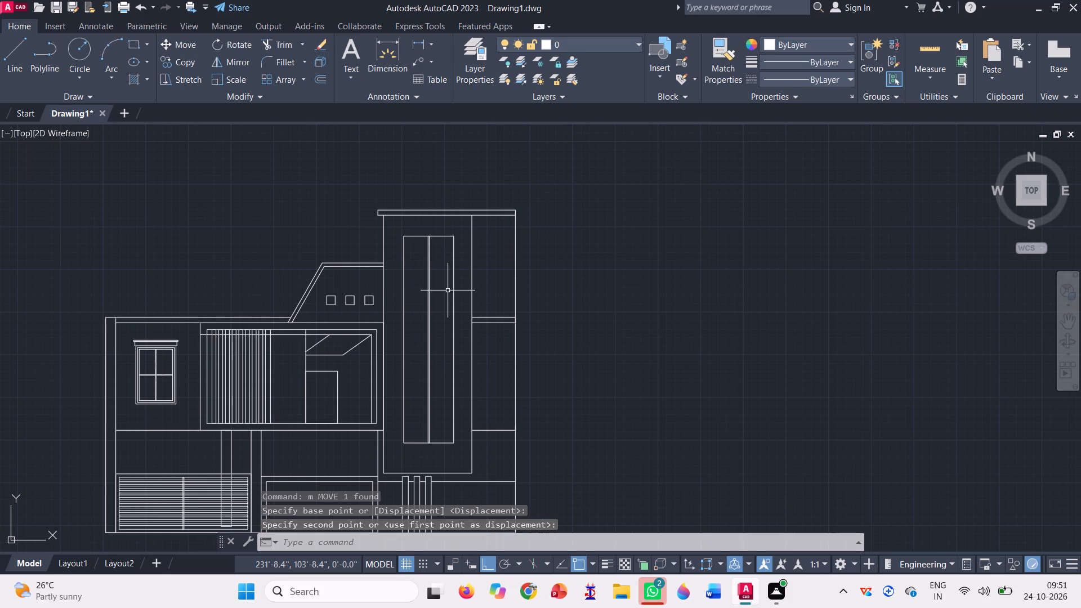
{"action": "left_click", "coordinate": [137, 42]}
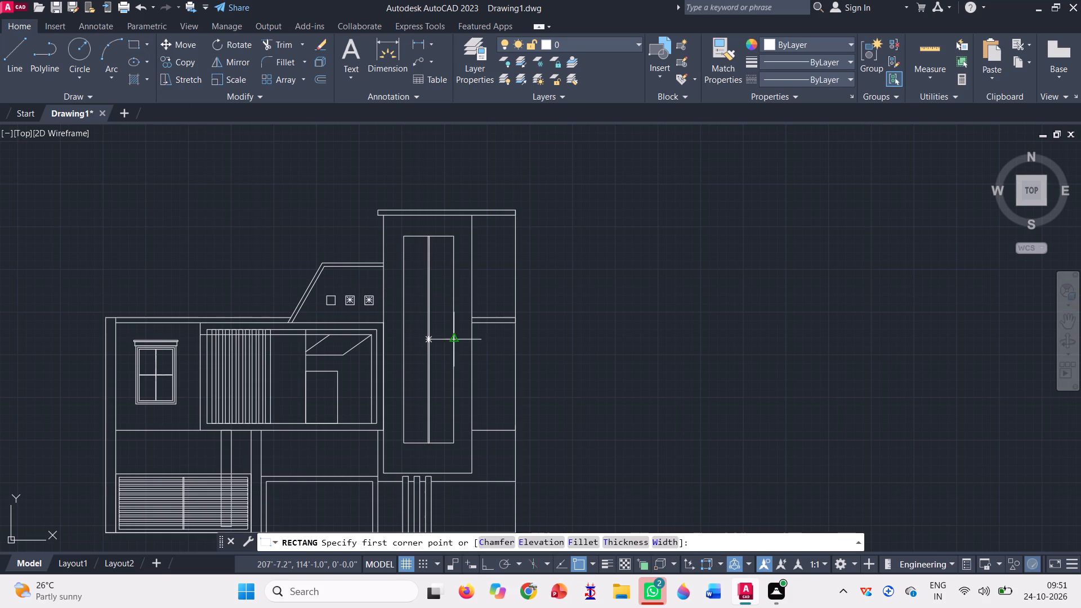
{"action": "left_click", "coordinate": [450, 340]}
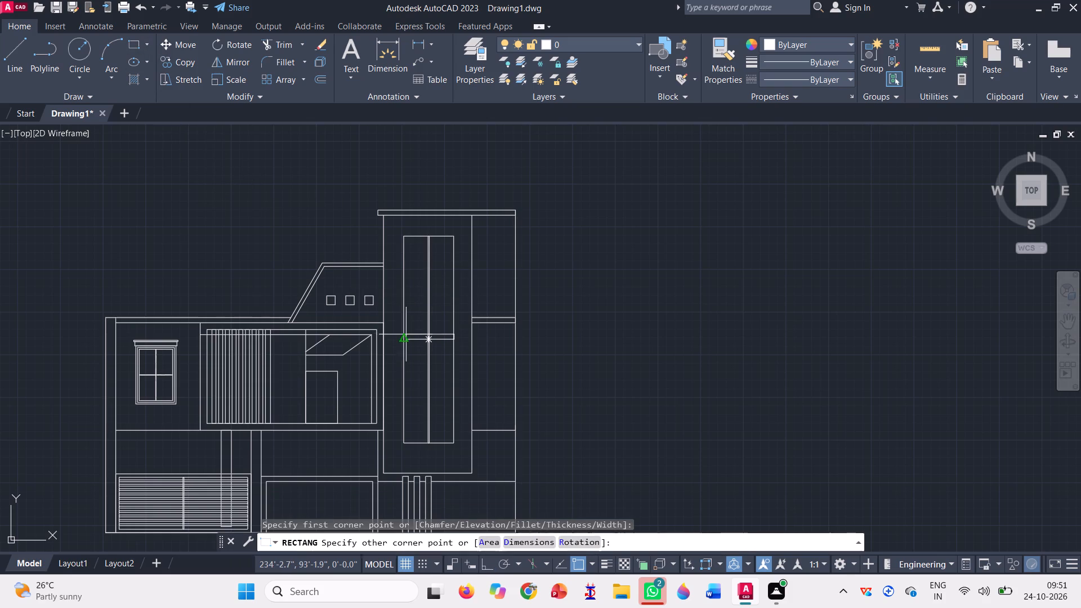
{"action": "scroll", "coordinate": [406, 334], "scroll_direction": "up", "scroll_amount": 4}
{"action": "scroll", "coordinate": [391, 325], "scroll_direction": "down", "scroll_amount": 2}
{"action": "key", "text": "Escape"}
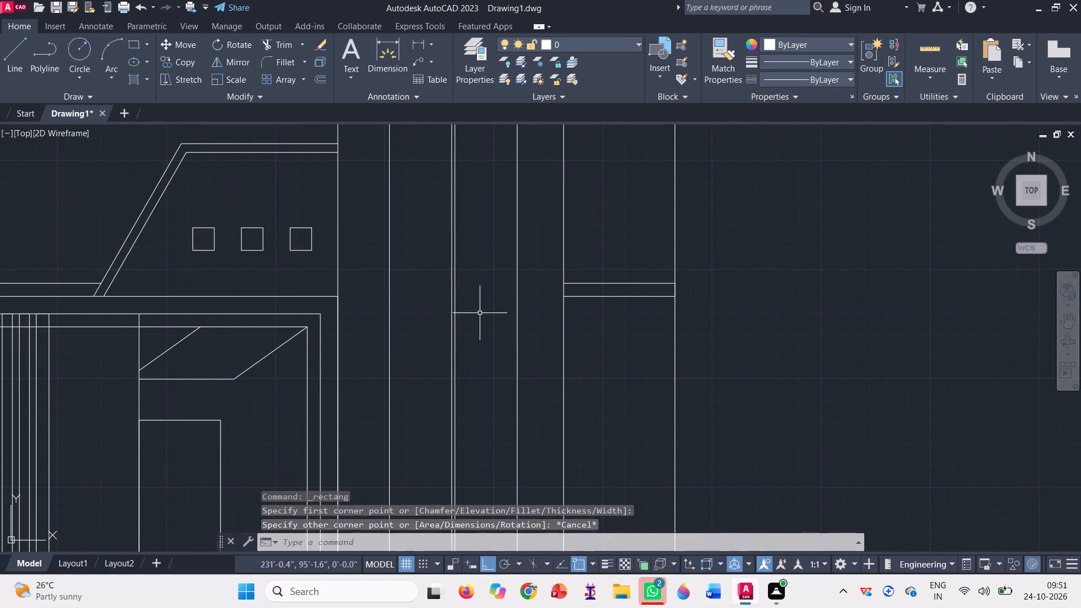
Copy the tall inner rectangle's vertical centre strip horizontally into the empty space to the right of the building.
{"action": "left_click", "coordinate": [482, 309]}
{"action": "left_click", "coordinate": [411, 265]}
{"action": "key", "text": "c"}
{"action": "type", "text": "o"}
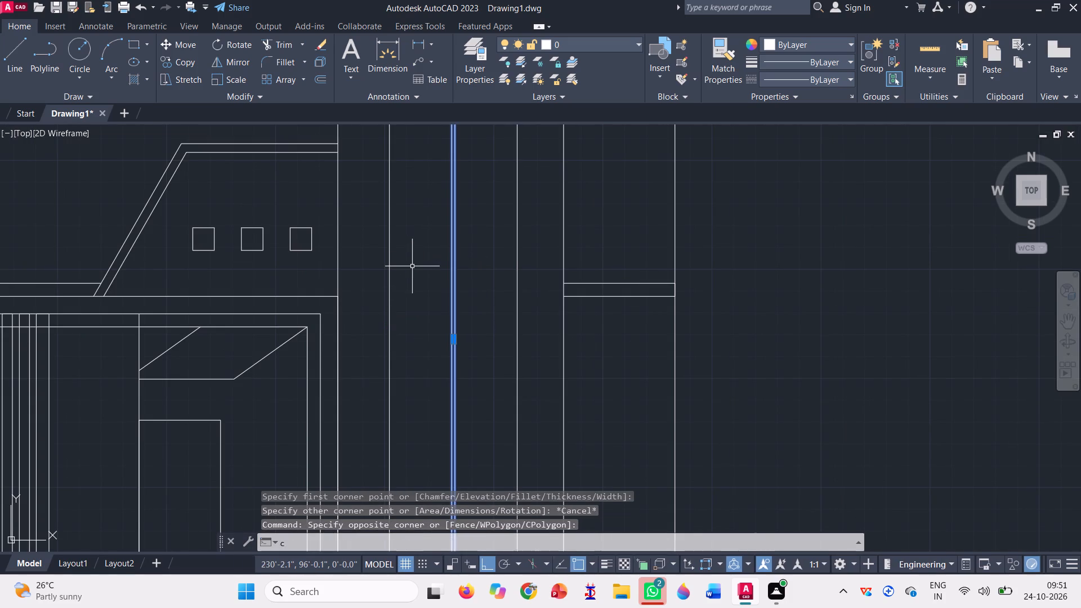
{"action": "key", "text": "space"}
{"action": "left_click", "coordinate": [445, 280]}
{"action": "scroll", "coordinate": [421, 276], "scroll_direction": "down", "scroll_amount": 3}
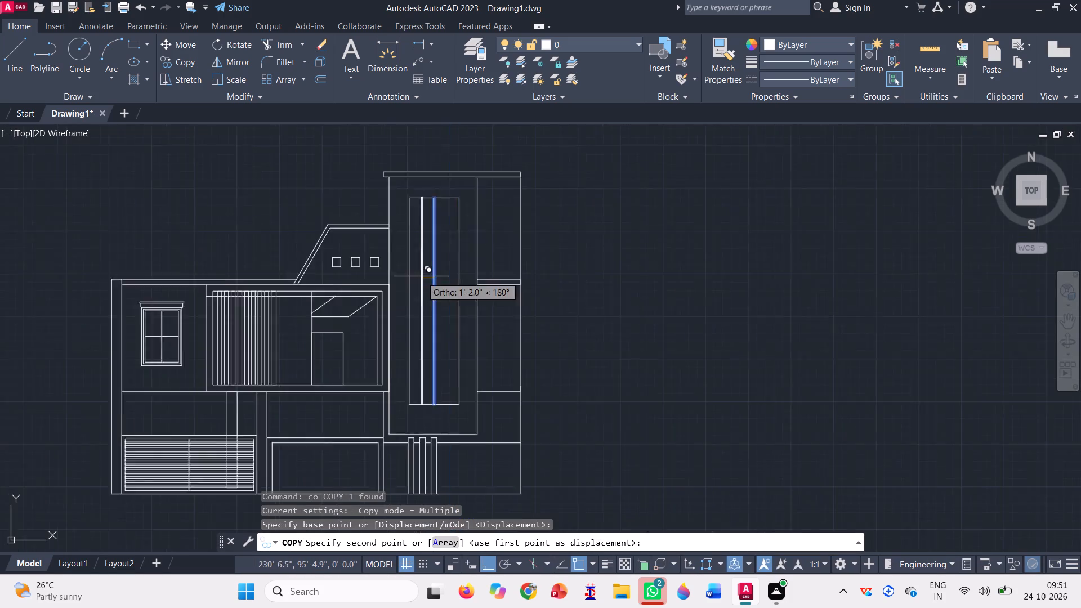
{"action": "left_click", "coordinate": [600, 296]}
{"action": "key", "text": "Escape"}
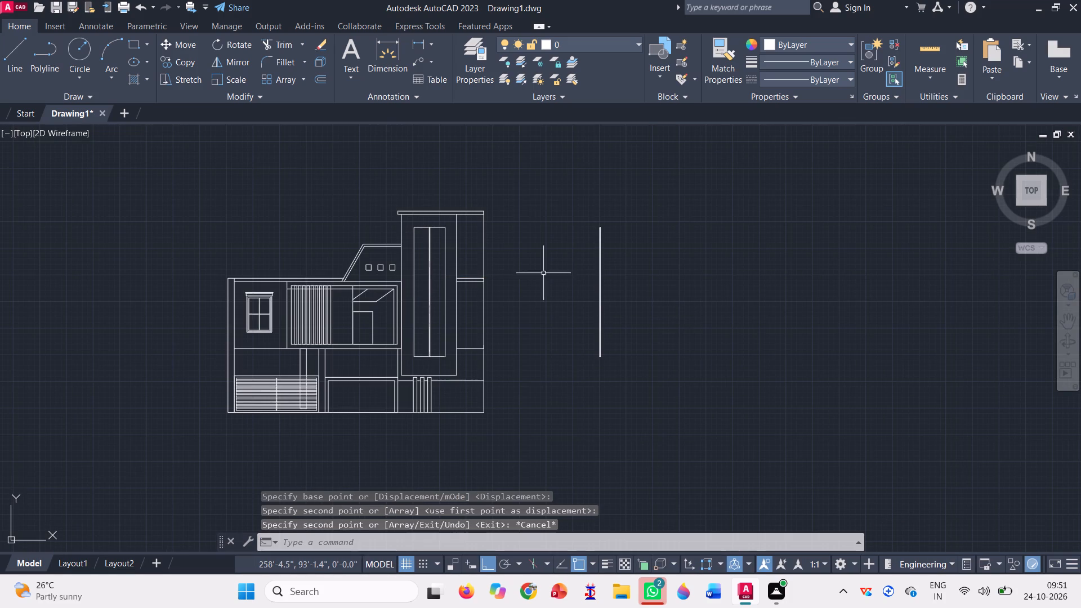
Rotate the copied strip 90° counterclockwise about its top end so that it lies horizontally.
{"action": "left_click", "coordinate": [225, 43]}
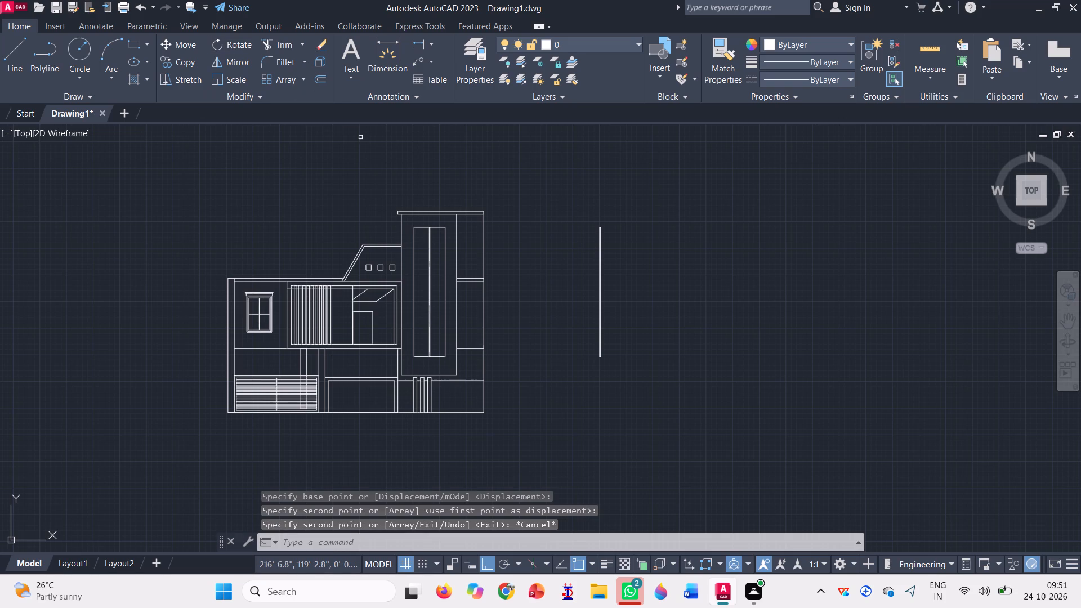
{"action": "left_click", "coordinate": [649, 303]}
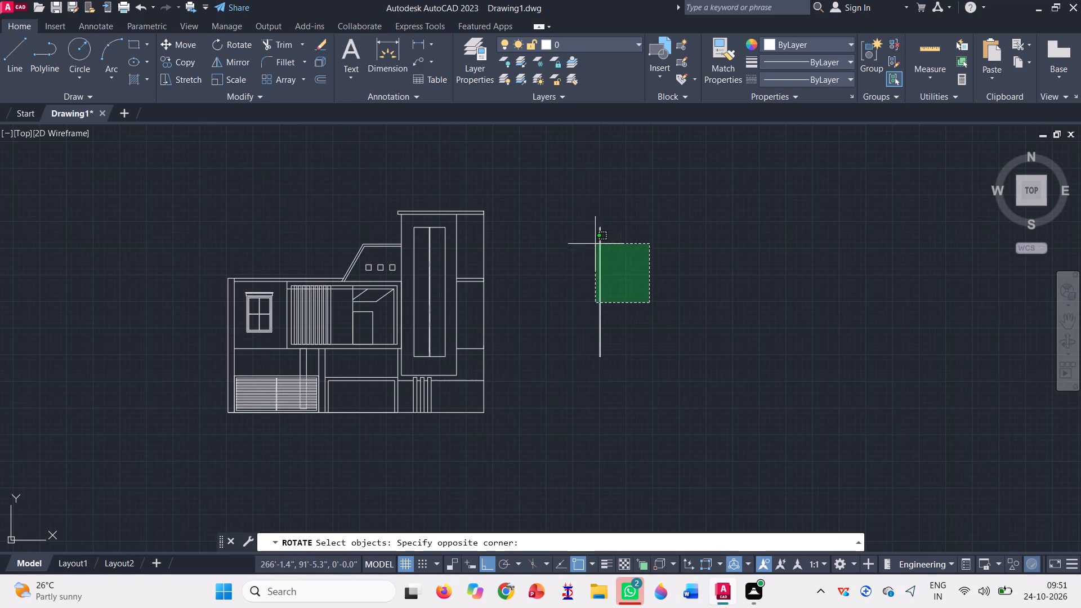
{"action": "left_click", "coordinate": [573, 235]}
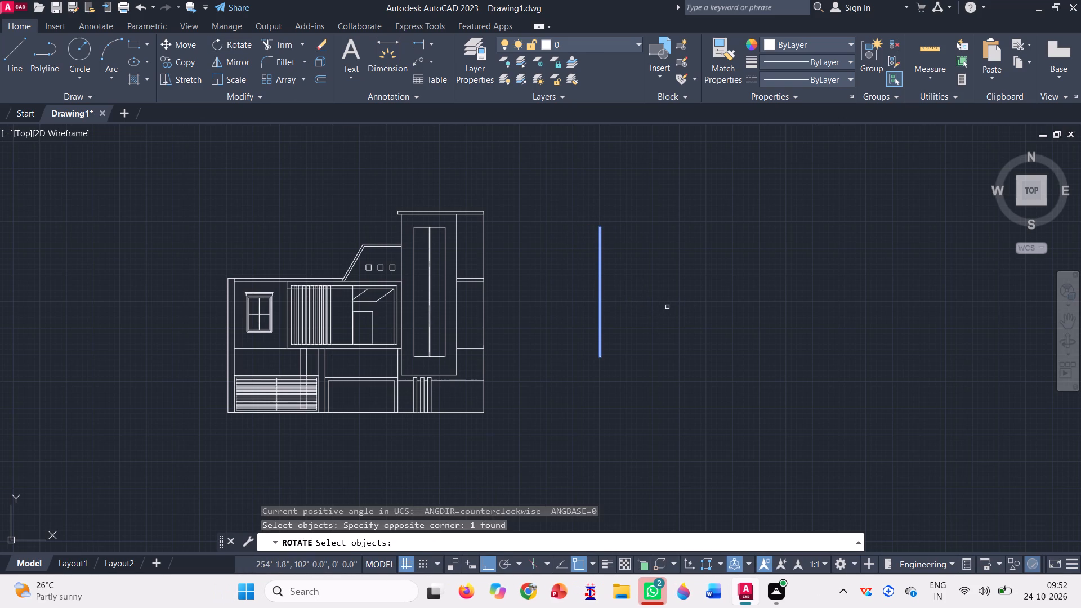
{"action": "key", "text": "space"}
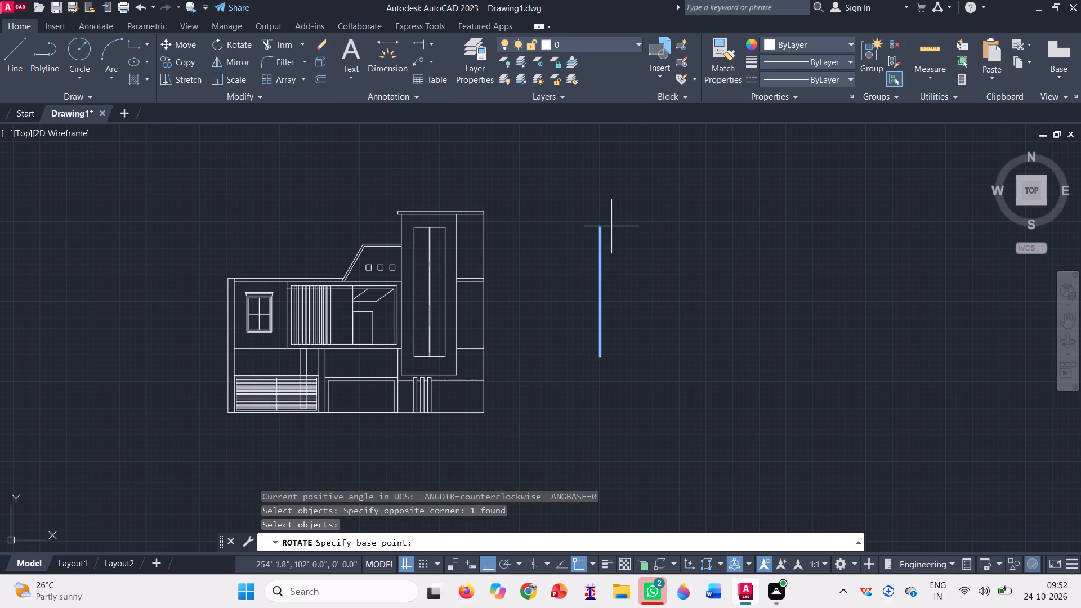
{"action": "left_click", "coordinate": [600, 223]}
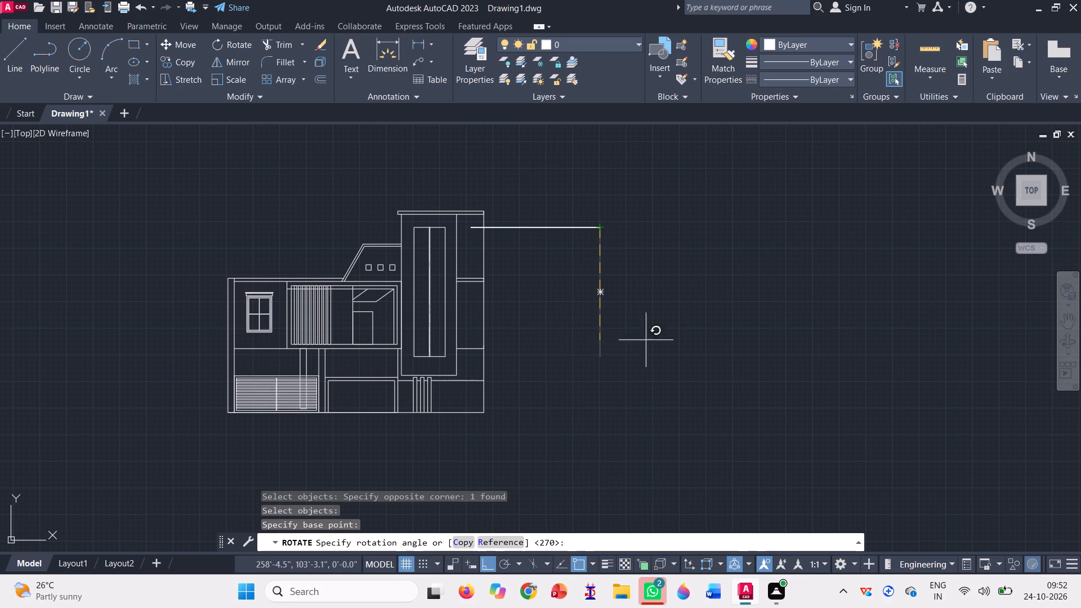
{"action": "left_click", "coordinate": [603, 172]}
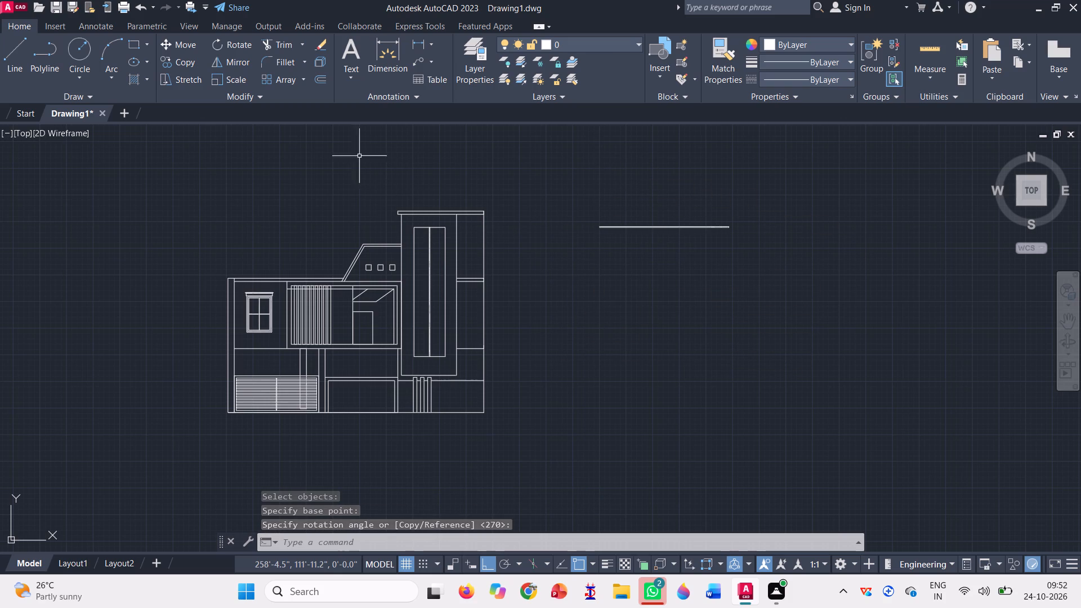
With Ortho off, copy the horizontal strip by its left end onto the upper part of the tall inner rectangle's left edge.
{"action": "left_click", "coordinate": [193, 63]}
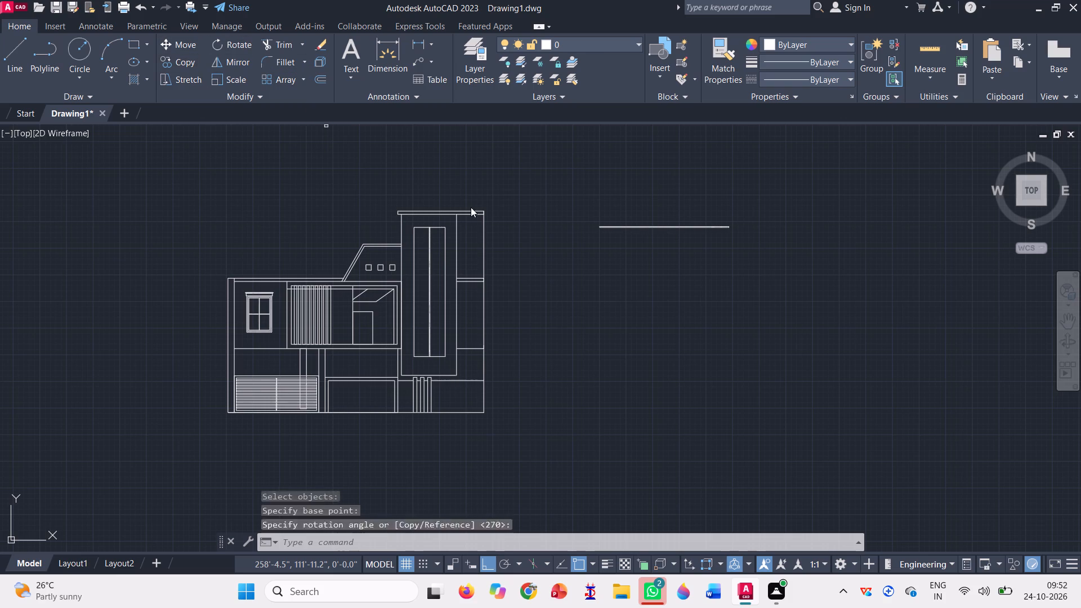
{"action": "left_click", "coordinate": [692, 250]}
{"action": "left_click", "coordinate": [564, 173]}
{"action": "scroll", "coordinate": [611, 222], "scroll_direction": "up", "scroll_amount": 1}
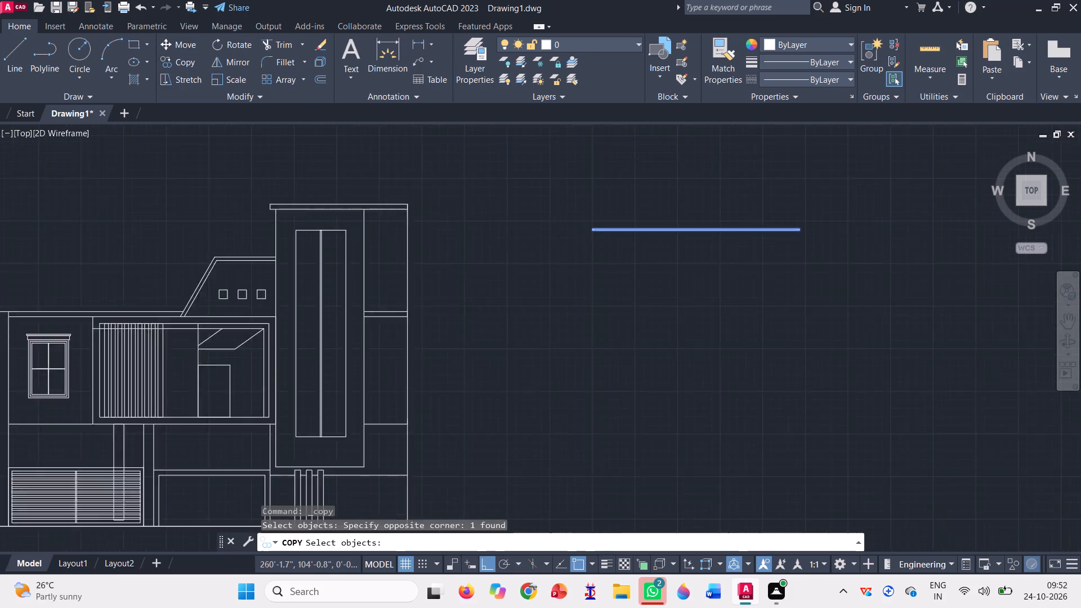
{"action": "scroll", "coordinate": [611, 221], "scroll_direction": "up", "scroll_amount": 2}
{"action": "key", "text": "space"}
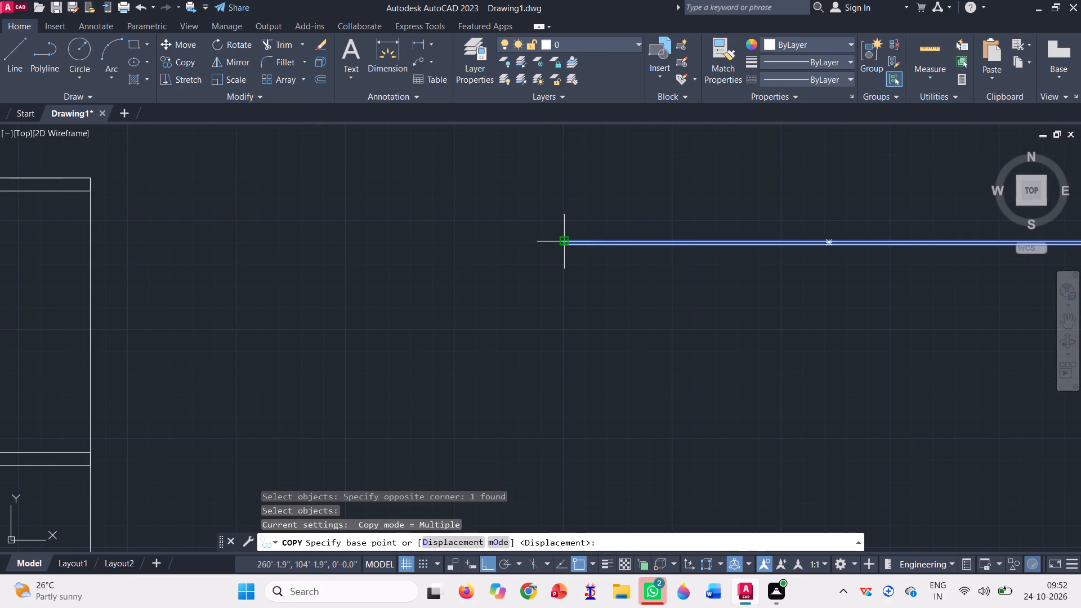
{"action": "left_click", "coordinate": [561, 238]}
{"action": "scroll", "coordinate": [680, 235], "scroll_direction": "down", "scroll_amount": 5}
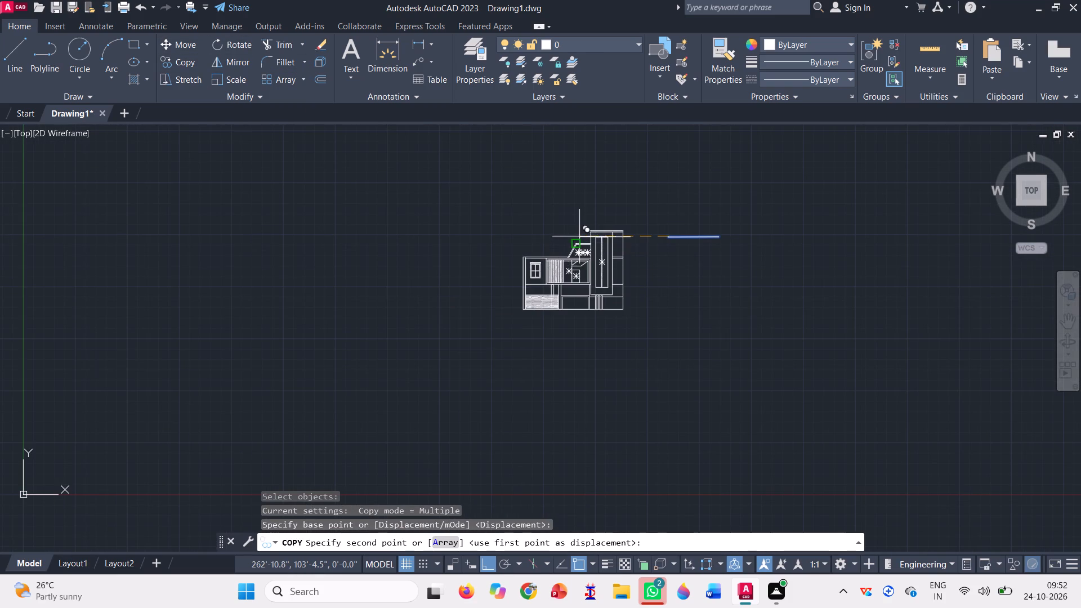
{"action": "scroll", "coordinate": [591, 233], "scroll_direction": "up", "scroll_amount": 2}
{"action": "key", "text": "F8"}
{"action": "scroll", "coordinate": [624, 251], "scroll_direction": "up", "scroll_amount": 3}
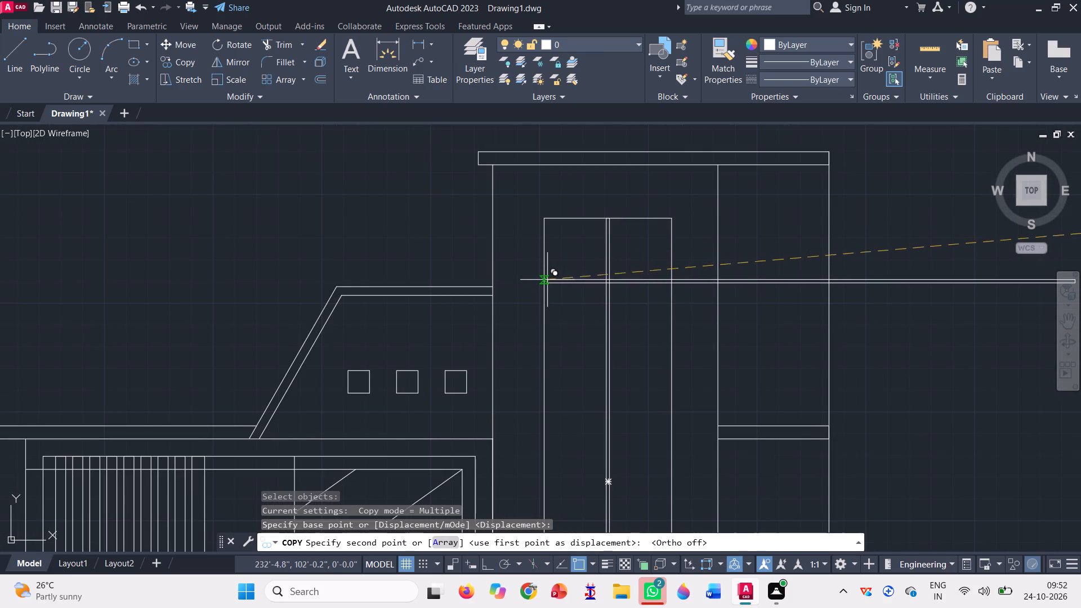
{"action": "left_click", "coordinate": [541, 306]}
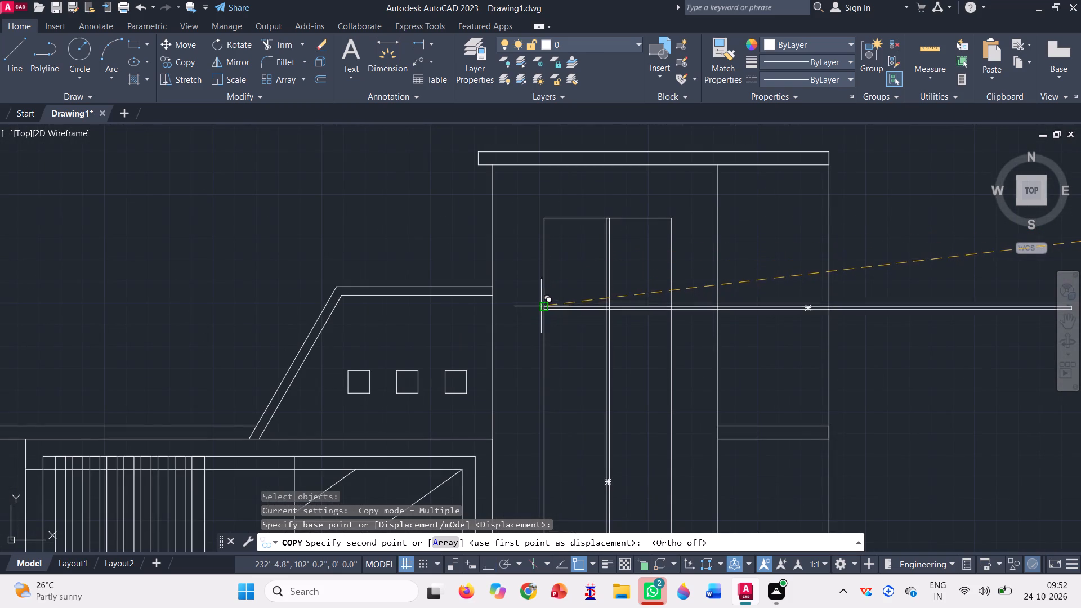
{"action": "key", "text": "Escape"}
Trim the horizontal strip where it extends beyond the tall inner rectangle.
{"action": "left_click", "coordinate": [279, 35]}
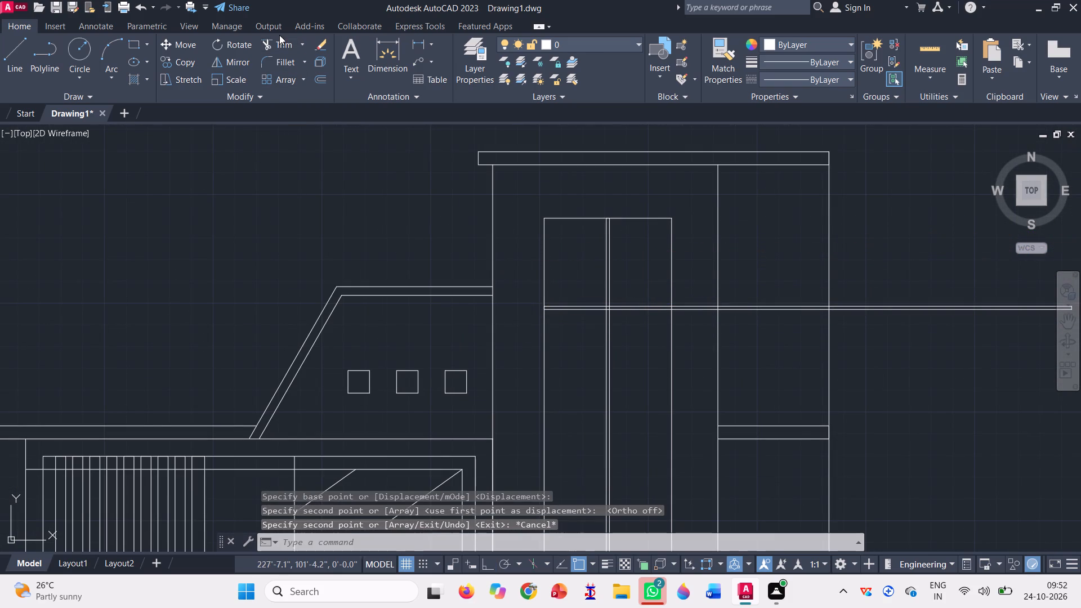
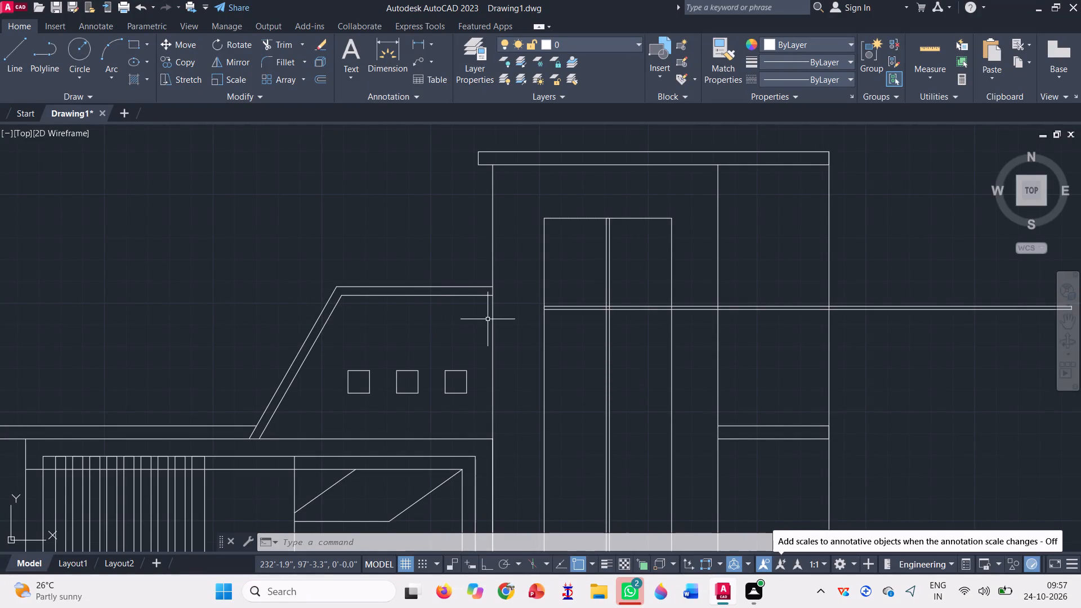
Trim the double horizontal bar beyond the tall tower window's frame, across the tower and outside the building.
{"action": "scroll", "coordinate": [484, 272], "scroll_direction": "down", "scroll_amount": 1}
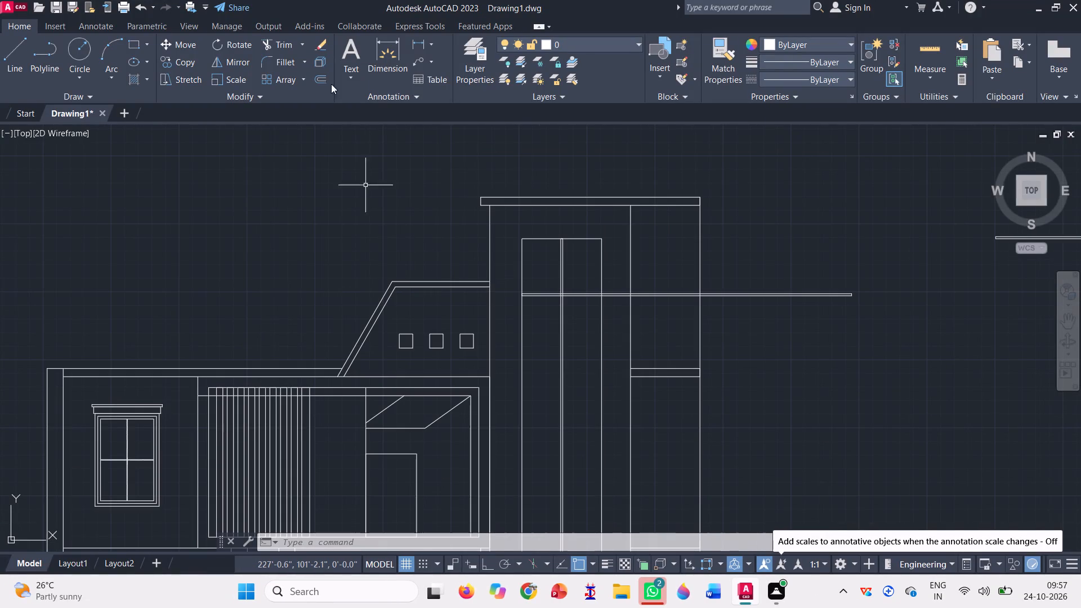
{"action": "left_click", "coordinate": [261, 47]}
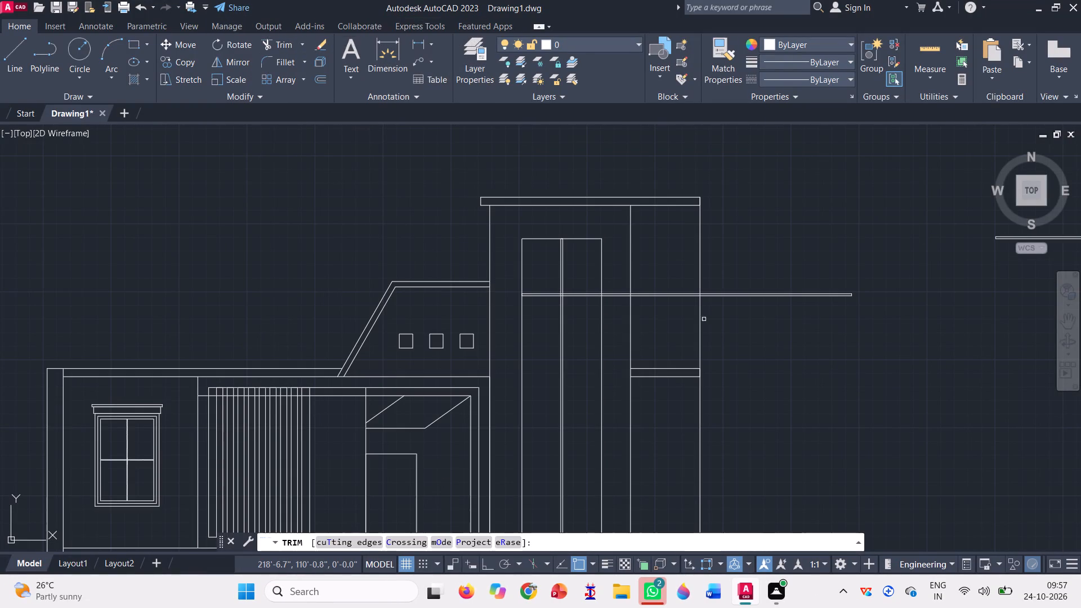
{"action": "scroll", "coordinate": [618, 303], "scroll_direction": "up", "scroll_amount": 3}
{"action": "left_click", "coordinate": [601, 314]}
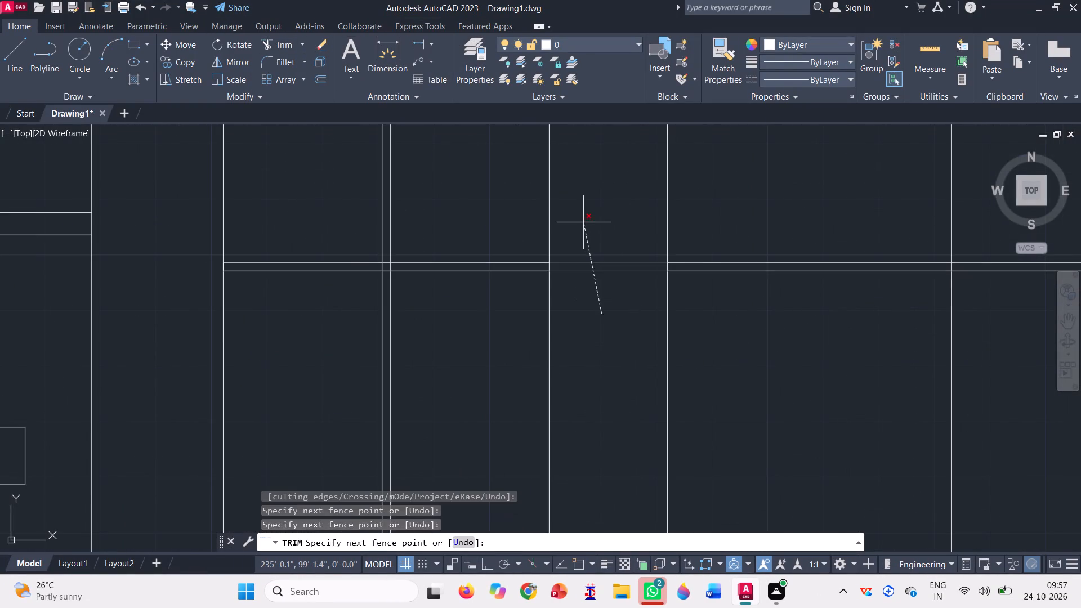
{"action": "left_click", "coordinate": [583, 222]}
{"action": "scroll", "coordinate": [592, 280], "scroll_direction": "down", "scroll_amount": 2}
{"action": "left_click", "coordinate": [665, 300]}
{"action": "left_click", "coordinate": [653, 221]}
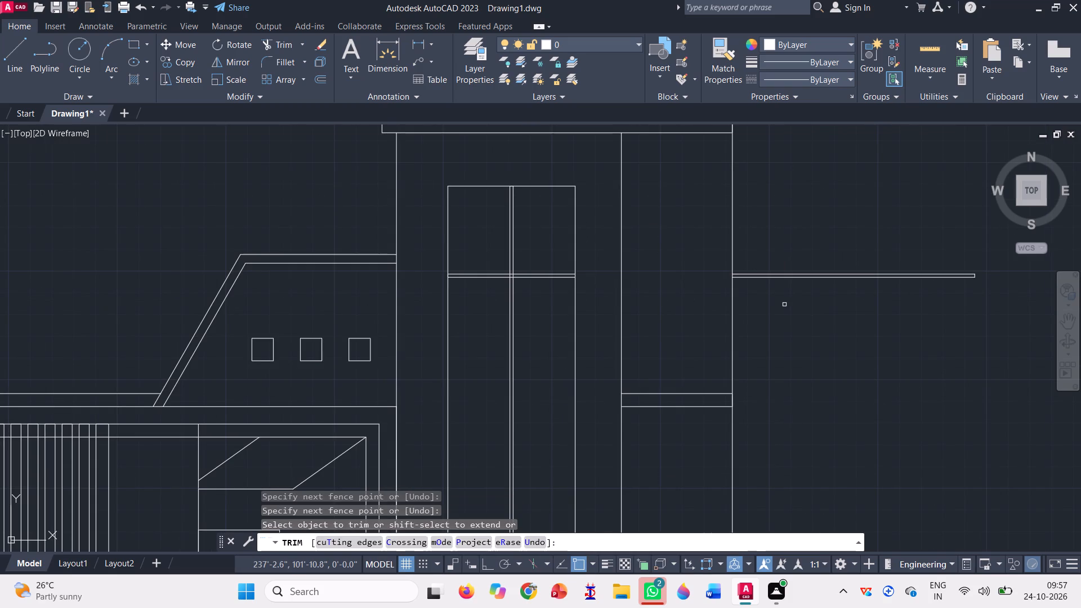
{"action": "left_click", "coordinate": [785, 308]}
{"action": "left_click", "coordinate": [770, 239]}
{"action": "scroll", "coordinate": [646, 273], "scroll_direction": "down", "scroll_amount": 2}
{"action": "key", "text": "Escape"}
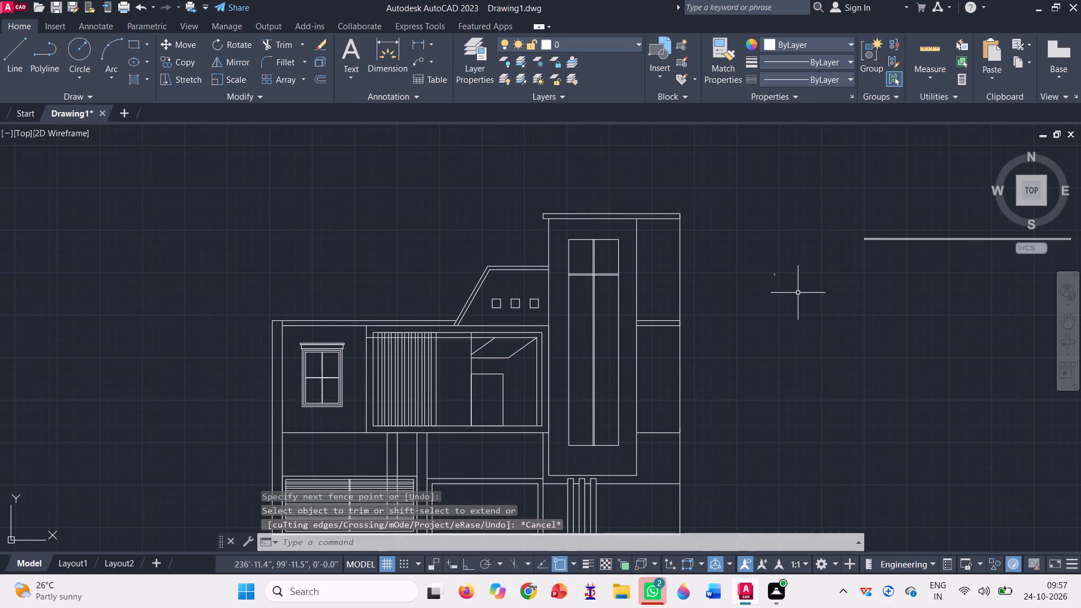
Erase the small leftover fragment of the trimmed bar outside the building.
{"action": "left_click", "coordinate": [800, 294]}
{"action": "left_click", "coordinate": [756, 240]}
{"action": "key", "text": "Delete"}
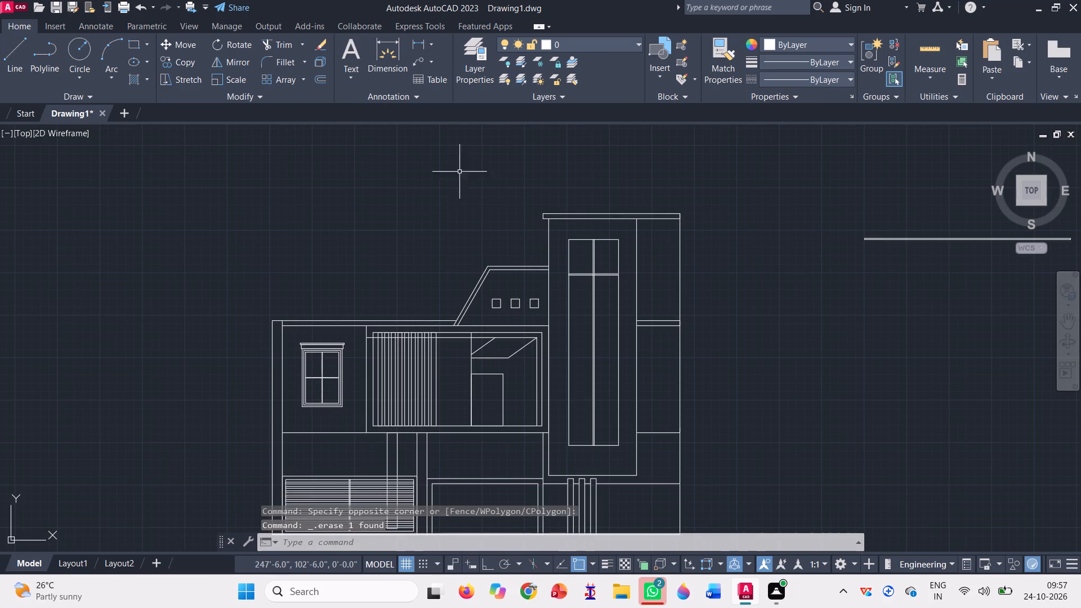
Copy the tower window's horizontal bar downward twice, spaced by the top pane, using the window frame's top-left corner as base point.
{"action": "left_click", "coordinate": [173, 65]}
{"action": "scroll", "coordinate": [593, 278], "scroll_direction": "up", "scroll_amount": 3}
{"action": "left_click", "coordinate": [570, 285]}
{"action": "left_click", "coordinate": [528, 233]}
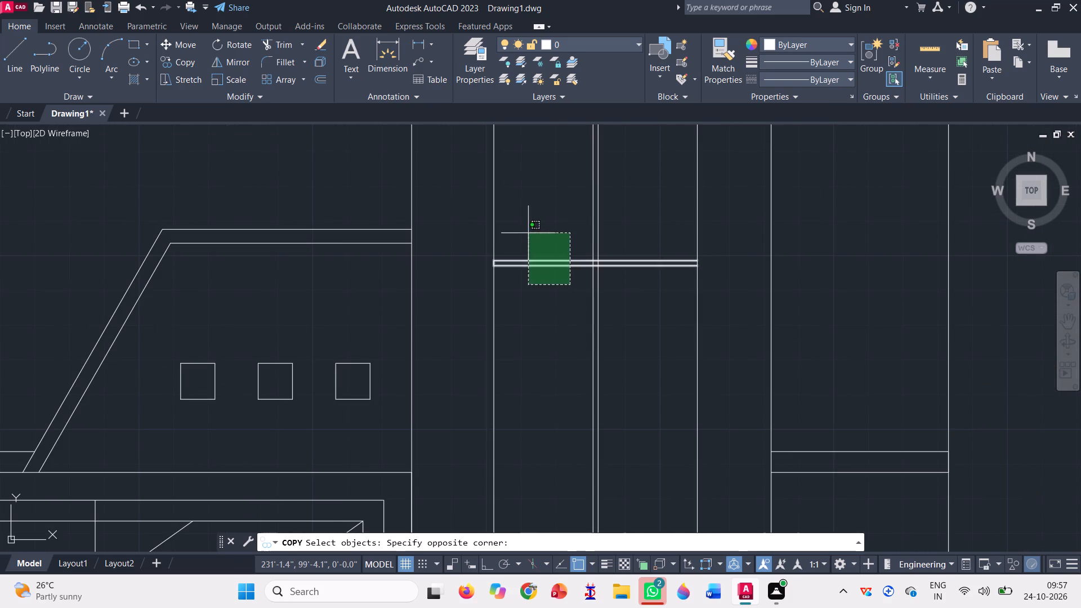
{"action": "scroll", "coordinate": [515, 282], "scroll_direction": "down", "scroll_amount": 1}
{"action": "key", "text": "space"}
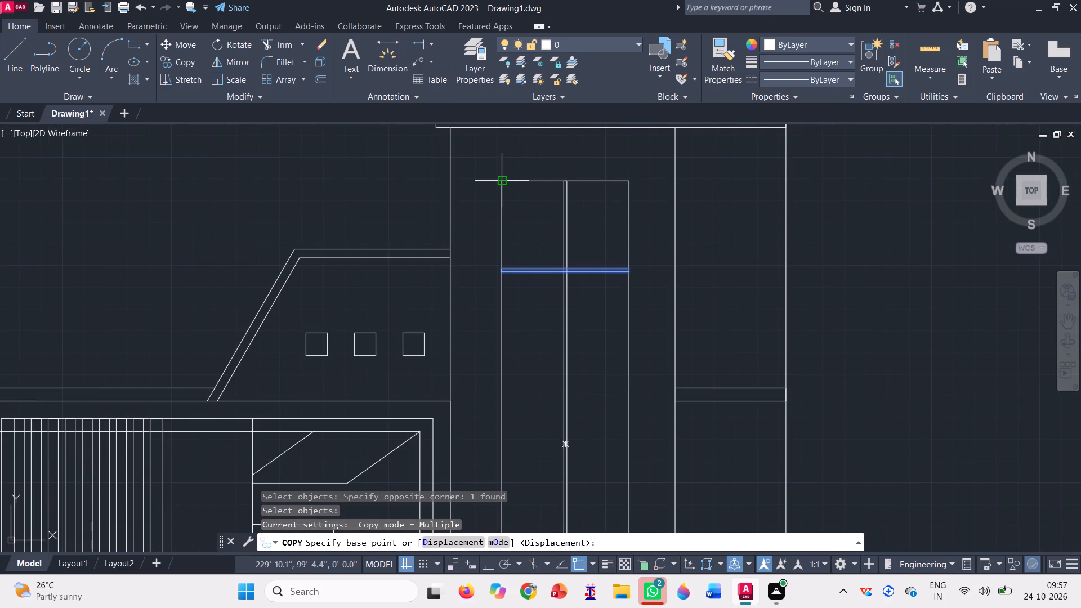
{"action": "left_click", "coordinate": [505, 178]}
{"action": "scroll", "coordinate": [497, 281], "scroll_direction": "up", "scroll_amount": 3}
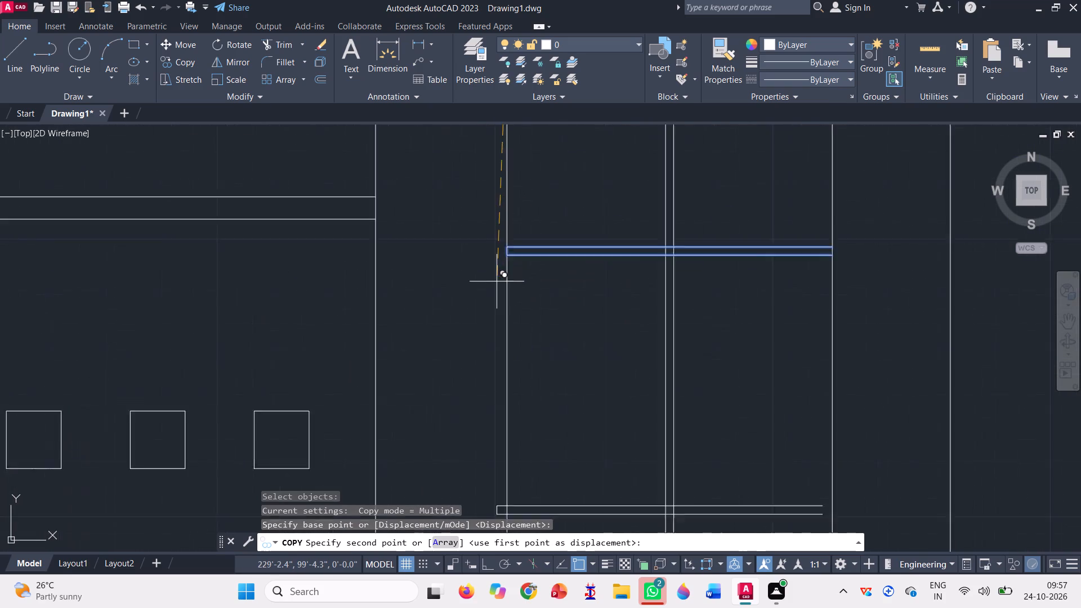
{"action": "left_click", "coordinate": [516, 238]}
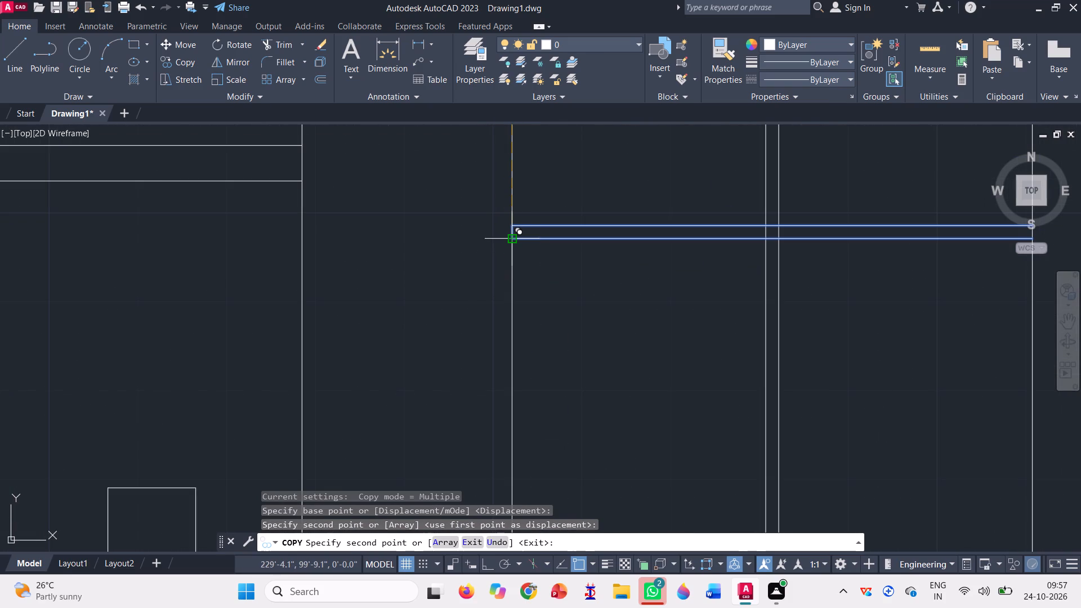
{"action": "key", "text": "F8"}
{"action": "scroll", "coordinate": [521, 240], "scroll_direction": "down", "scroll_amount": 4}
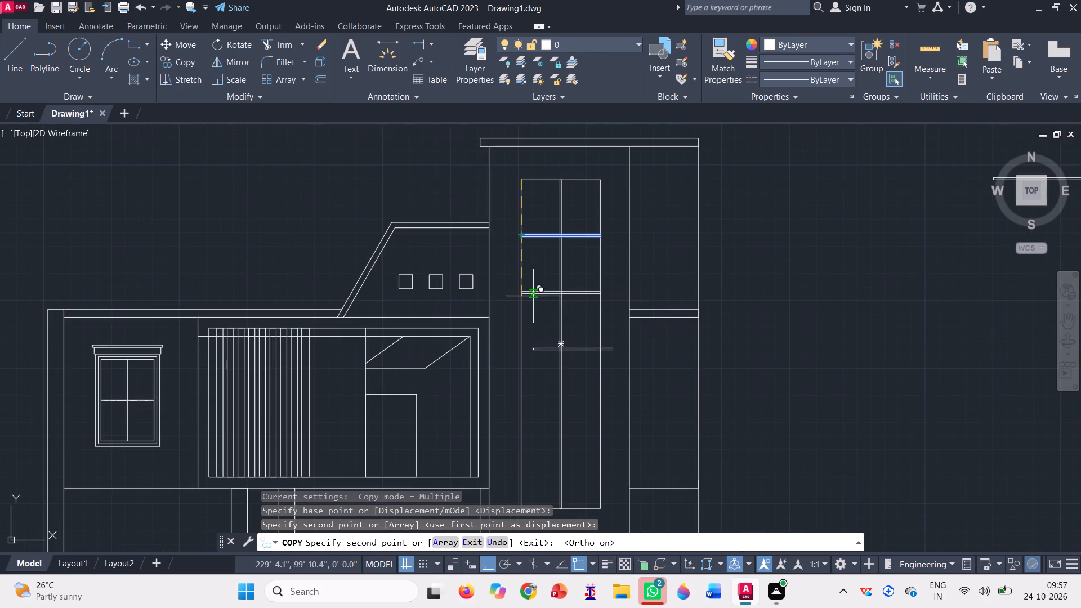
{"action": "scroll", "coordinate": [533, 297], "scroll_direction": "up", "scroll_amount": 3}
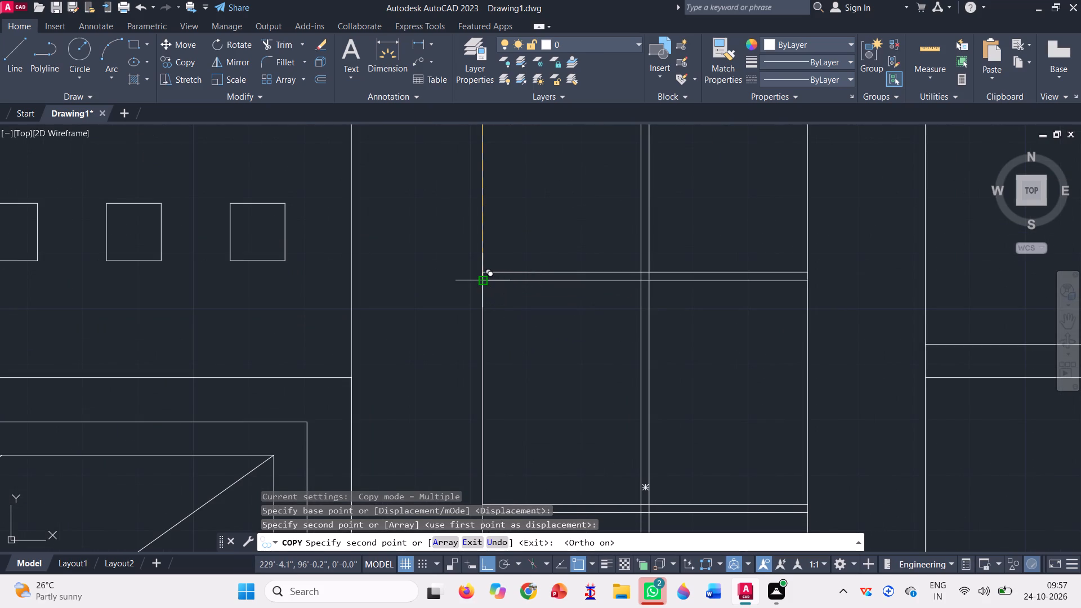
{"action": "left_click", "coordinate": [485, 280]}
Place two more copies of the bar further down the tower window at the same spacing and finish the copy.
{"action": "scroll", "coordinate": [508, 211], "scroll_direction": "down", "scroll_amount": 3}
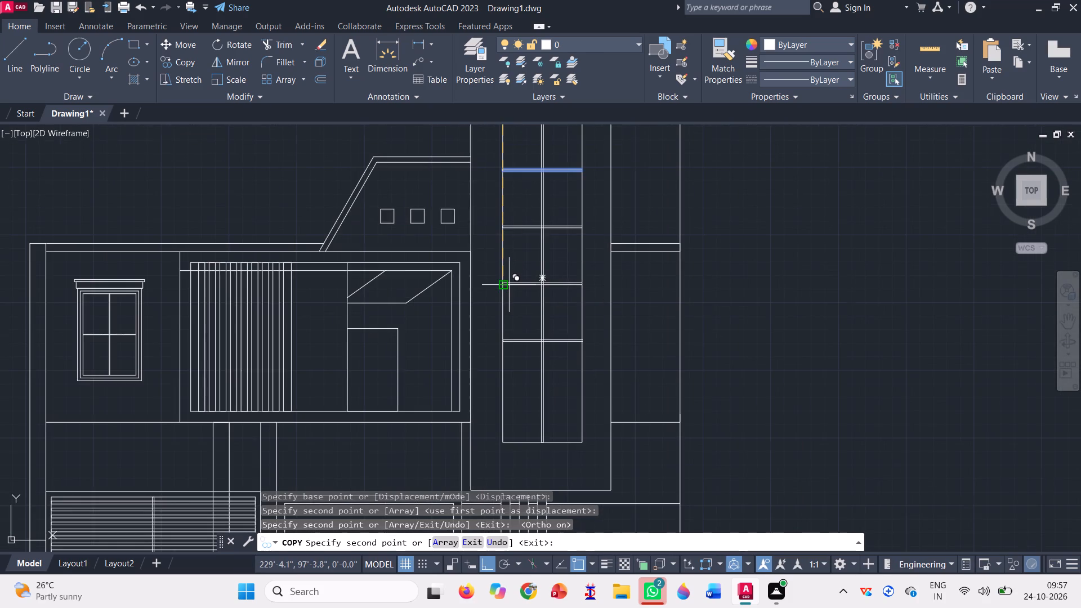
{"action": "scroll", "coordinate": [509, 285], "scroll_direction": "up", "scroll_amount": 3}
{"action": "left_click", "coordinate": [481, 283]}
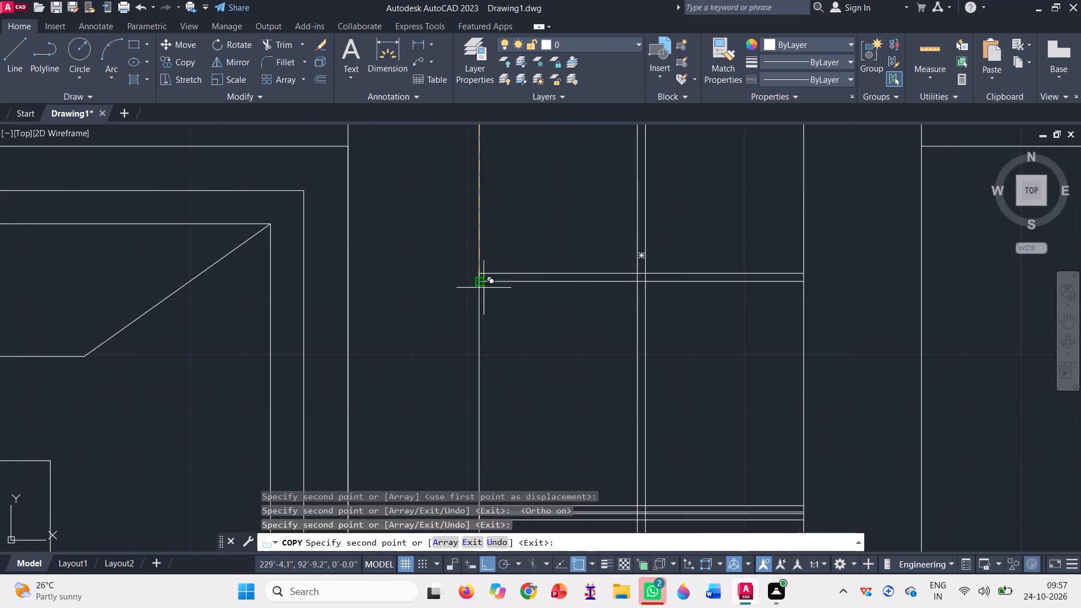
{"action": "scroll", "coordinate": [489, 209], "scroll_direction": "down", "scroll_amount": 3}
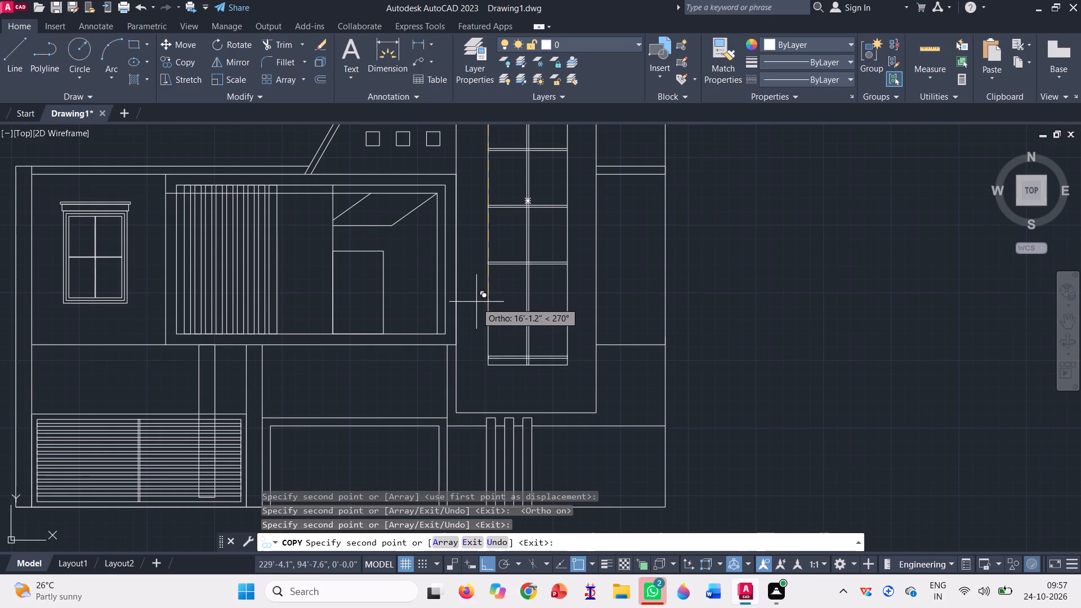
{"action": "scroll", "coordinate": [479, 307], "scroll_direction": "up", "scroll_amount": 2}
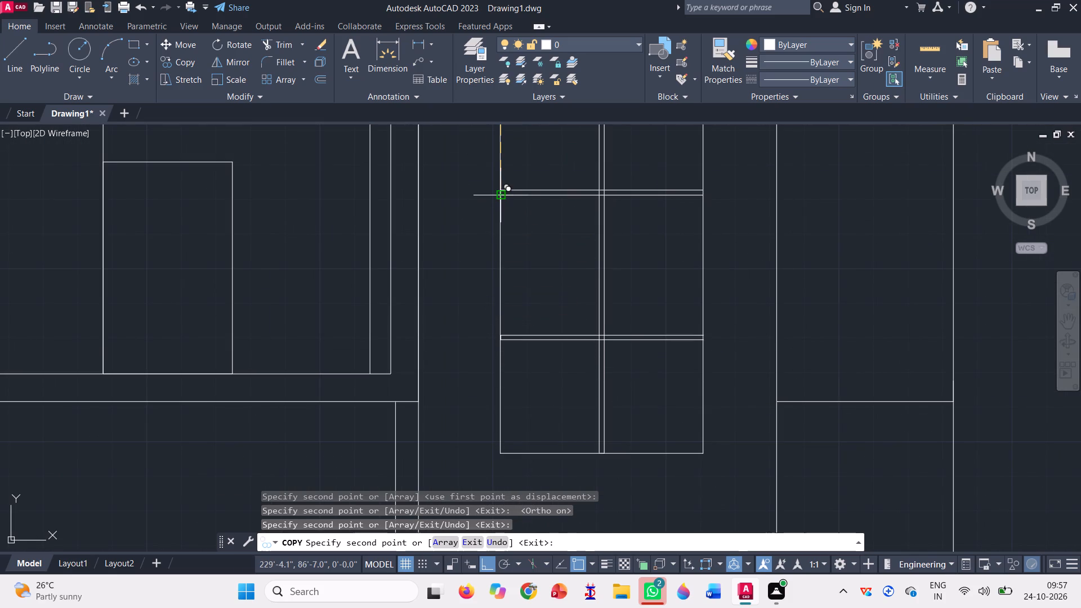
{"action": "left_click", "coordinate": [497, 198]}
{"action": "scroll", "coordinate": [490, 258], "scroll_direction": "down", "scroll_amount": 2}
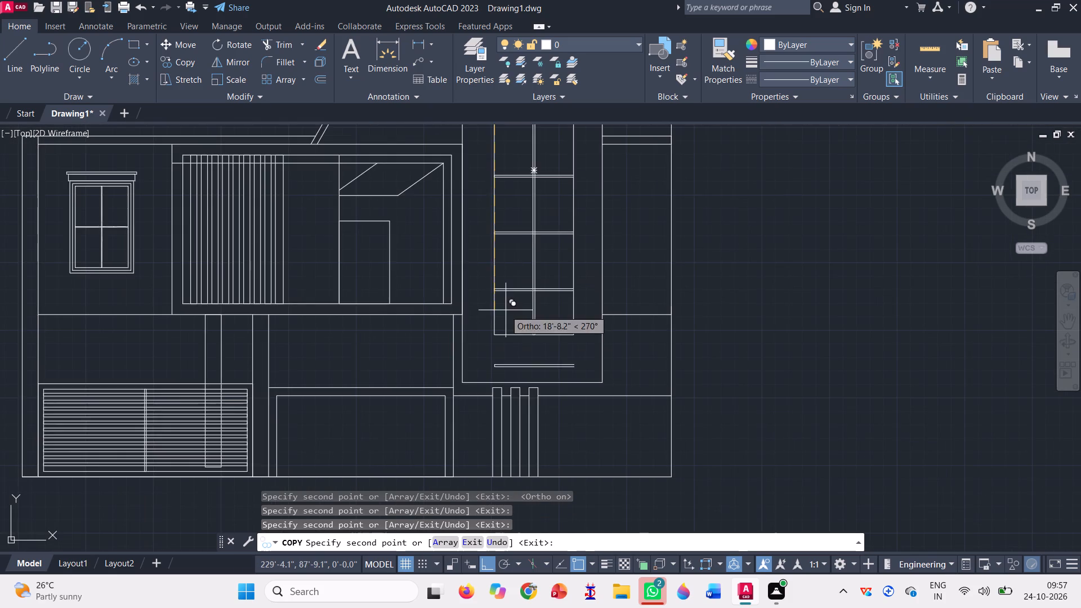
{"action": "scroll", "coordinate": [507, 310], "scroll_direction": "down", "scroll_amount": 2}
{"action": "key", "text": "space"}
Erase the stray horizontal double line lying to the right of the elevation.
{"action": "left_click", "coordinate": [912, 258]}
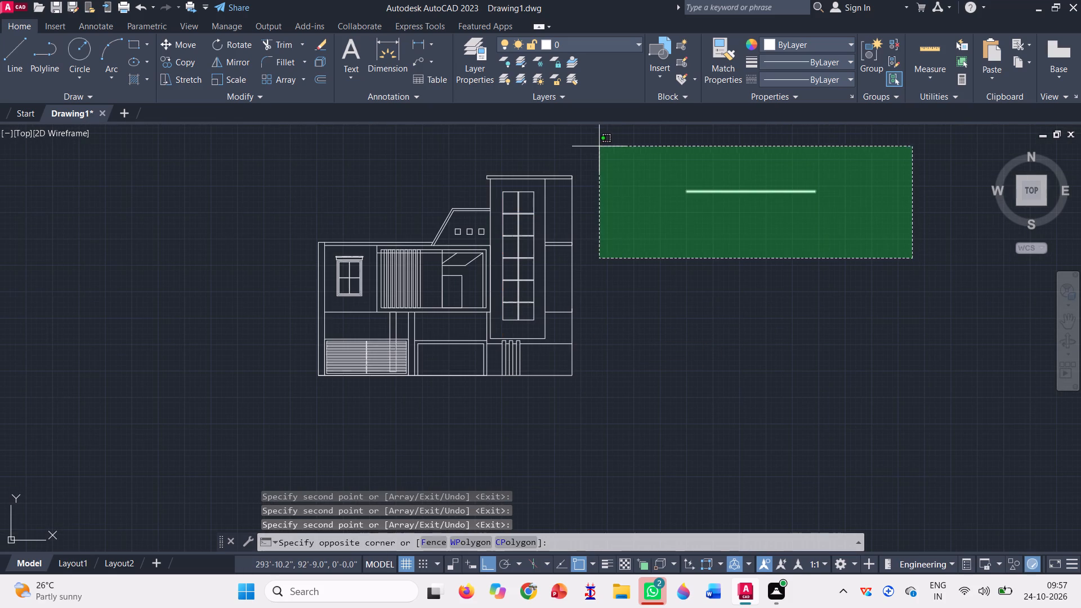
{"action": "left_click", "coordinate": [619, 155]}
{"action": "key", "text": "Delete"}
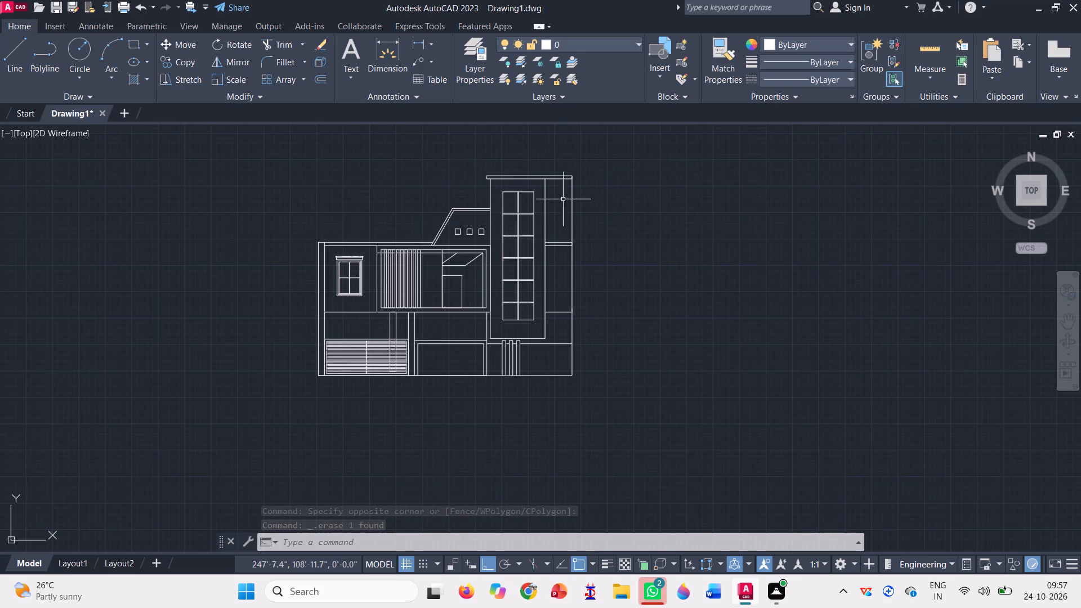
Draw a vertical line across the roof slab just beyond the tower's right wall, continuing with a short diagonal down to that wall.
{"action": "scroll", "coordinate": [548, 171], "scroll_direction": "up", "scroll_amount": 1}
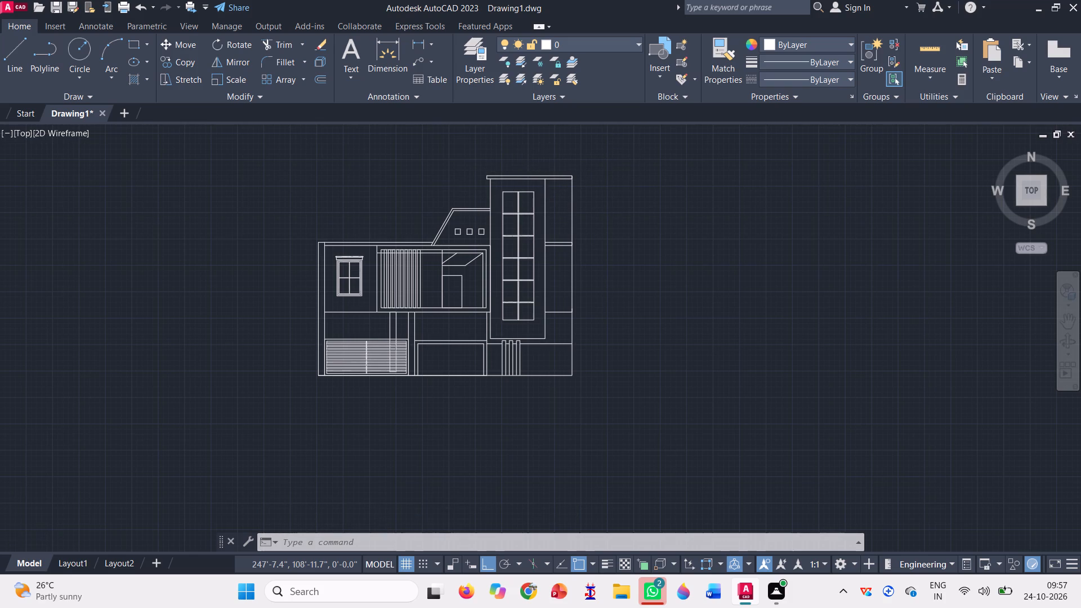
{"action": "key", "text": "l"}
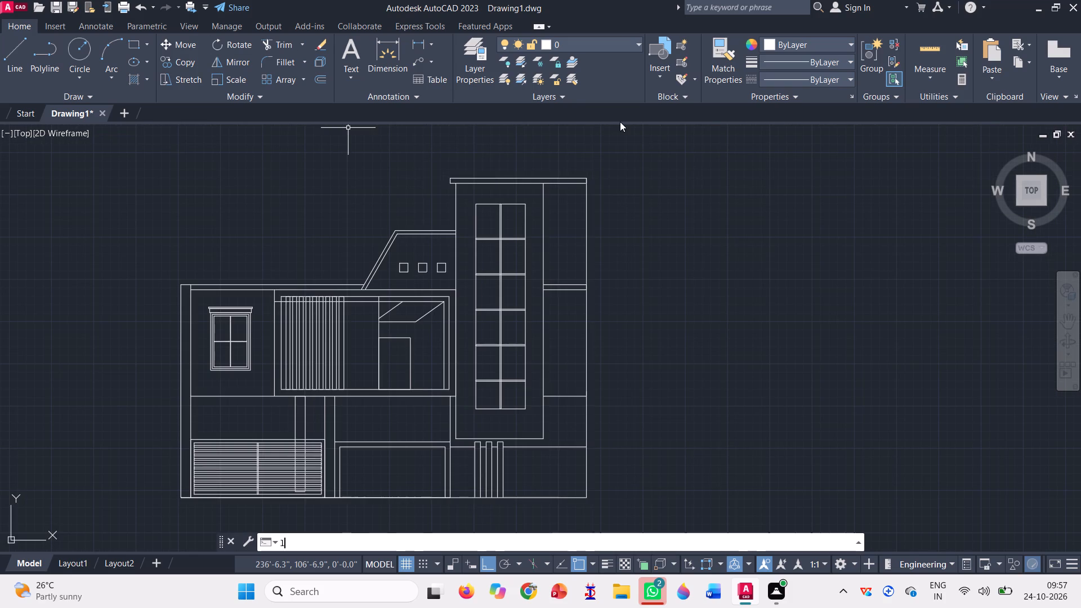
{"action": "key", "text": "Return"}
{"action": "scroll", "coordinate": [614, 115], "scroll_direction": "up", "scroll_amount": 3}
{"action": "scroll", "coordinate": [553, 168], "scroll_direction": "up", "scroll_amount": 1}
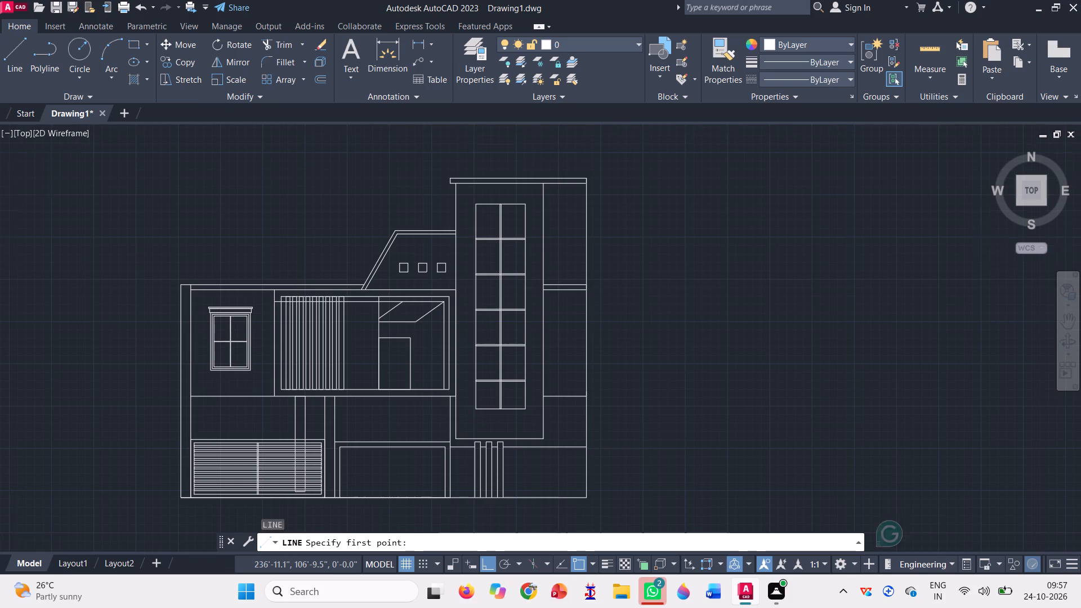
{"action": "scroll", "coordinate": [553, 168], "scroll_direction": "up", "scroll_amount": 2}
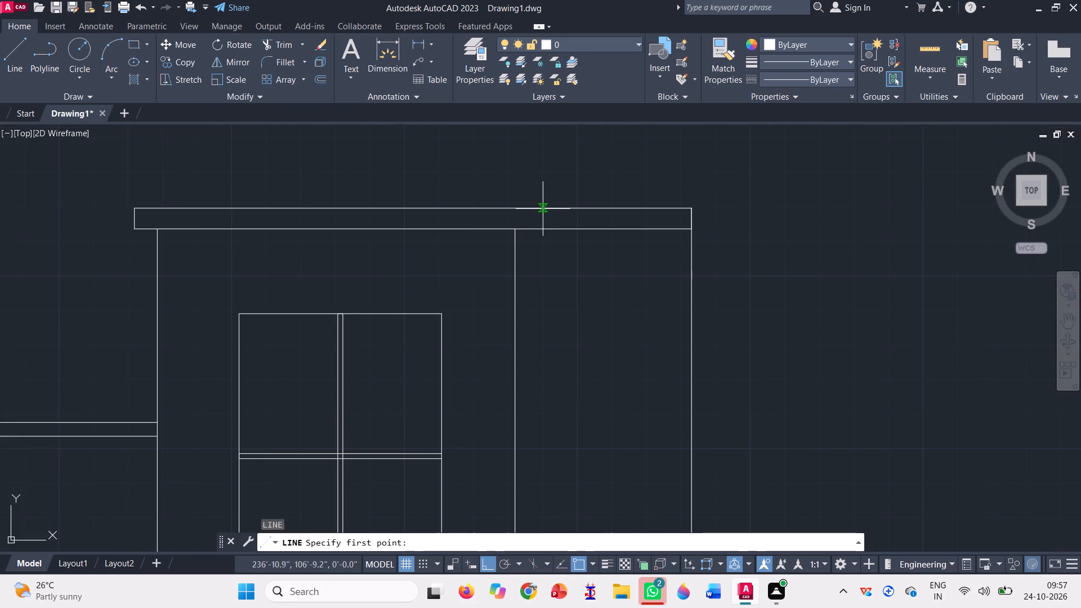
{"action": "left_click", "coordinate": [543, 209]}
{"action": "left_click", "coordinate": [542, 233]}
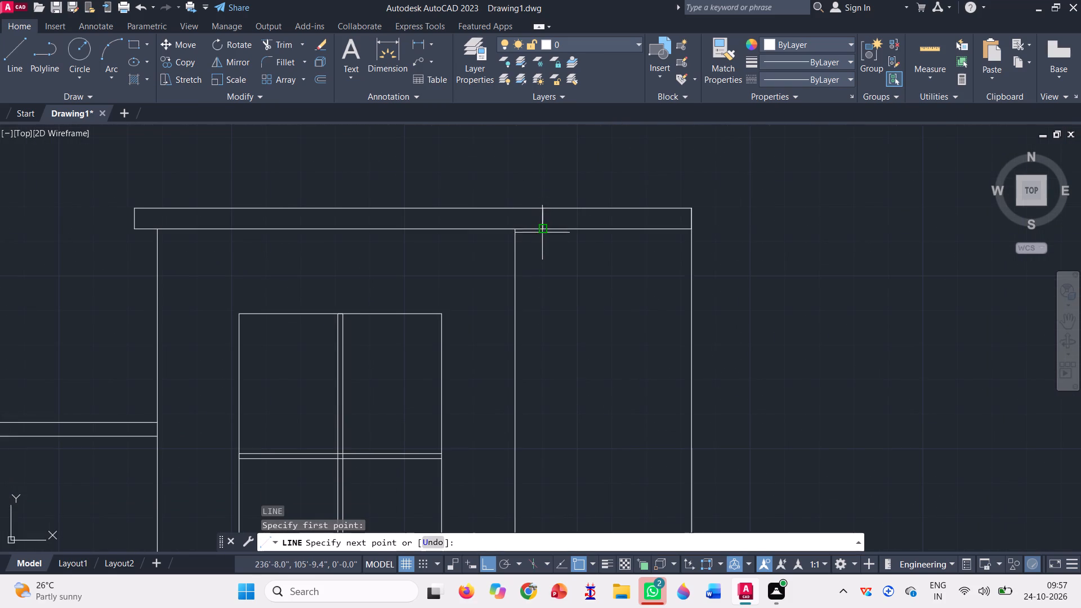
{"action": "scroll", "coordinate": [547, 186], "scroll_direction": "down", "scroll_amount": 1}
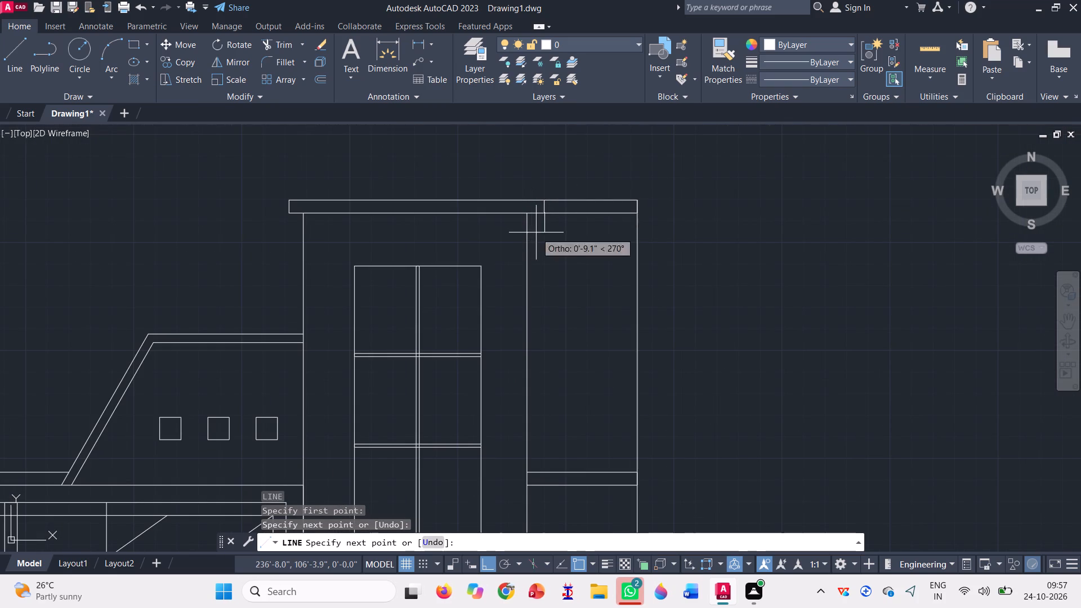
{"action": "scroll", "coordinate": [529, 219], "scroll_direction": "up", "scroll_amount": 2}
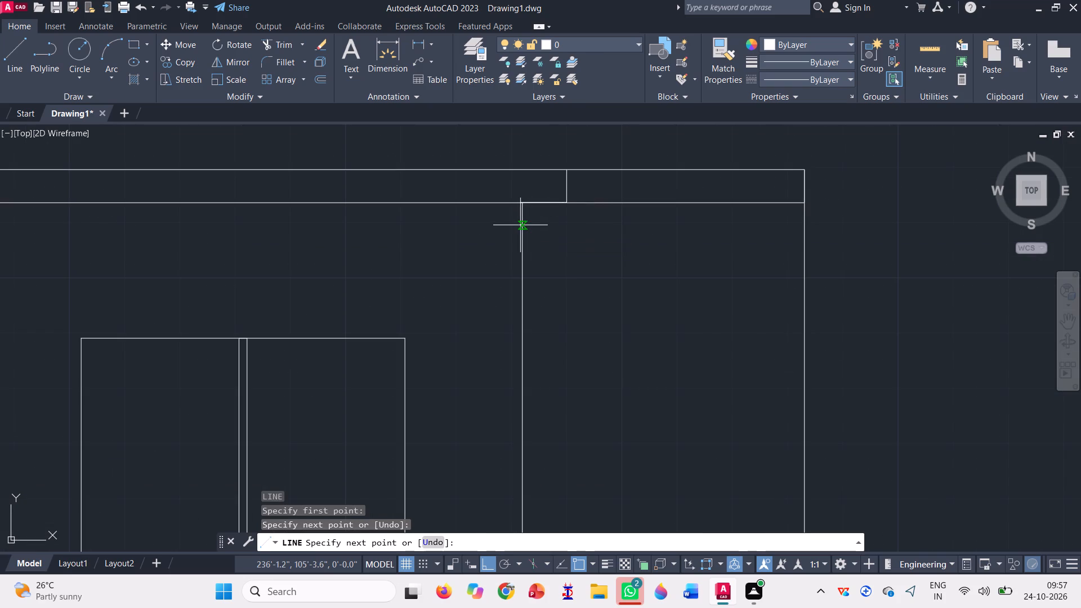
{"action": "left_click", "coordinate": [524, 223]}
{"action": "scroll", "coordinate": [519, 190], "scroll_direction": "down", "scroll_amount": 2}
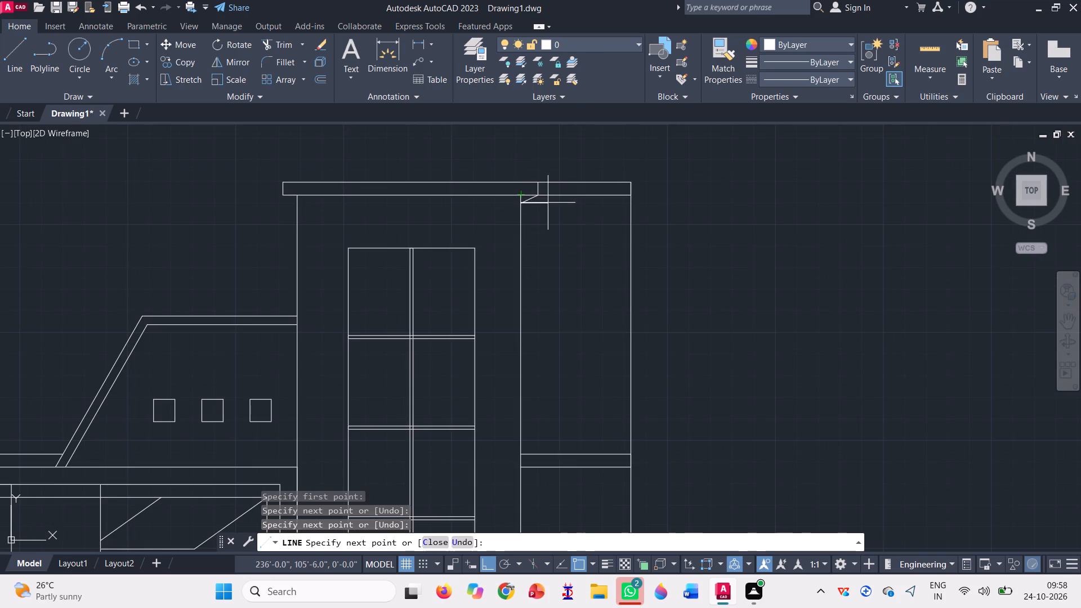
{"action": "key", "text": "space"}
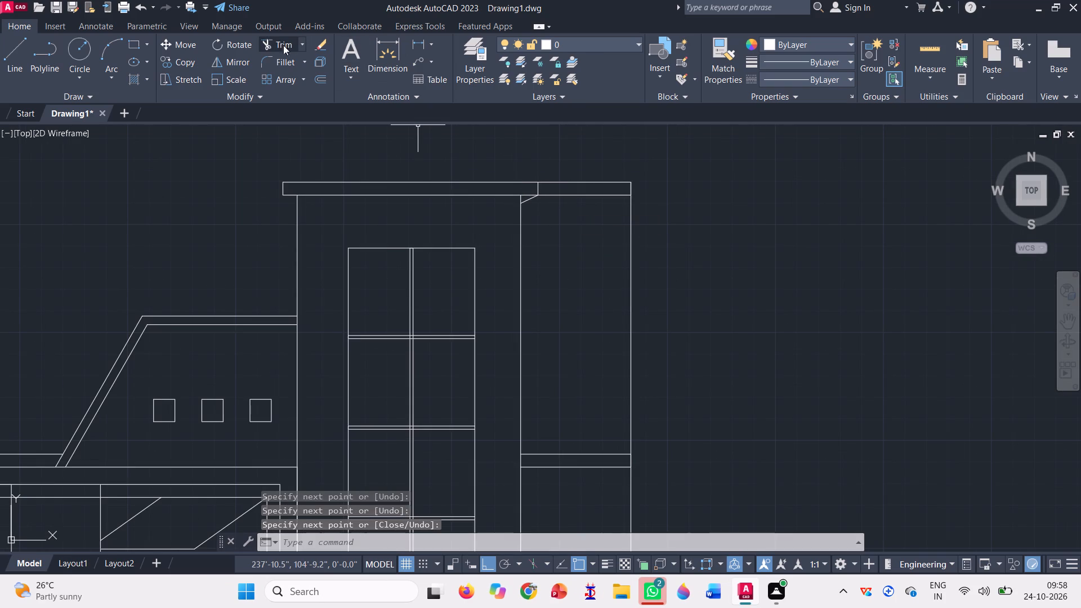
Trim the roof slab beyond the new edge line and remove the outer right wall above the lower roof.
{"action": "left_click", "coordinate": [274, 48]}
{"action": "left_click", "coordinate": [597, 175]}
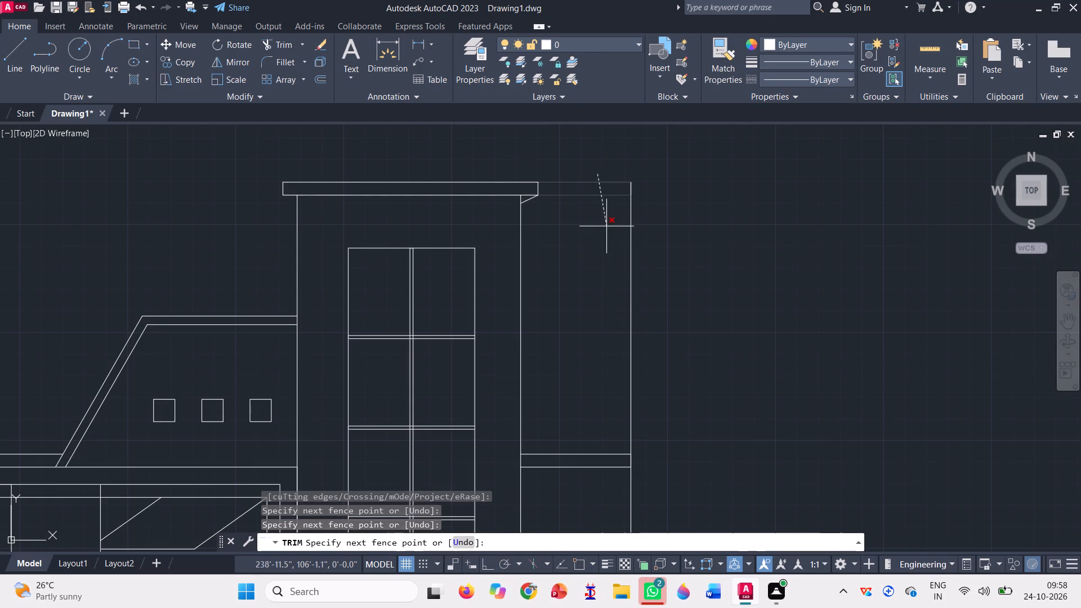
{"action": "left_click", "coordinate": [606, 226]}
{"action": "scroll", "coordinate": [598, 193], "scroll_direction": "down", "scroll_amount": 2}
{"action": "left_click", "coordinate": [613, 238]}
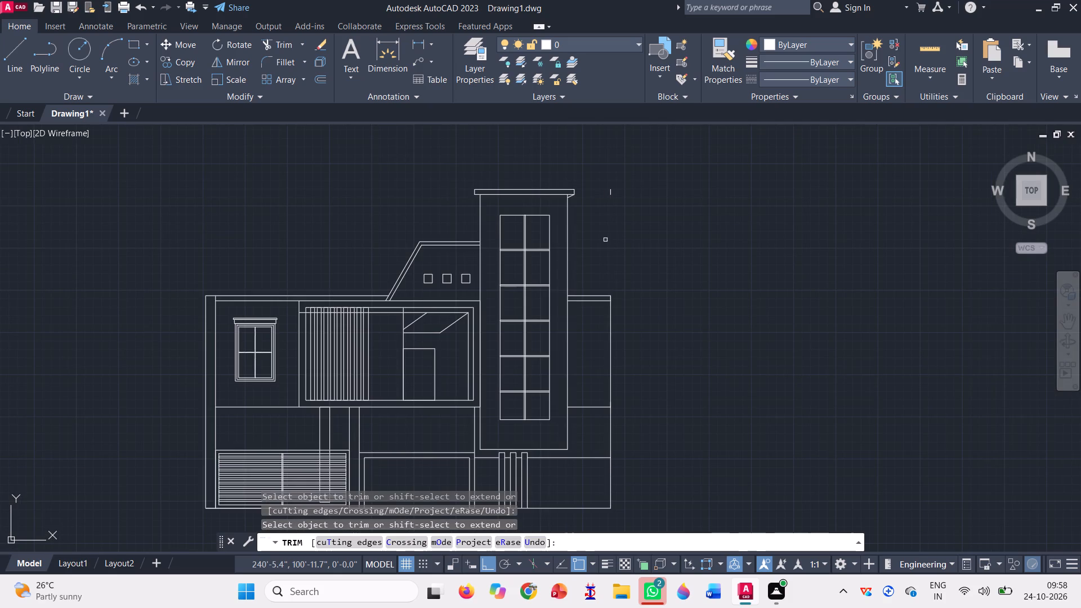
{"action": "left_click", "coordinate": [609, 195]}
{"action": "key", "text": "Escape"}
Draw a vertical line rising from the top of the sloped-side parapet, a short distance outside the tower's left wall.
{"action": "scroll", "coordinate": [476, 209], "scroll_direction": "up", "scroll_amount": 1}
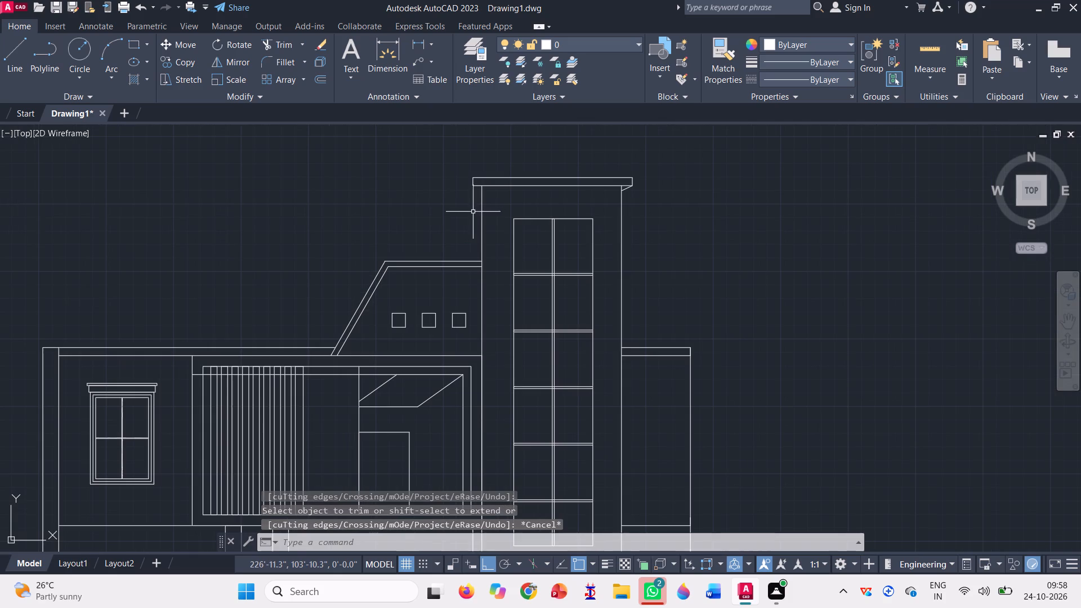
{"action": "left_click", "coordinate": [20, 59]}
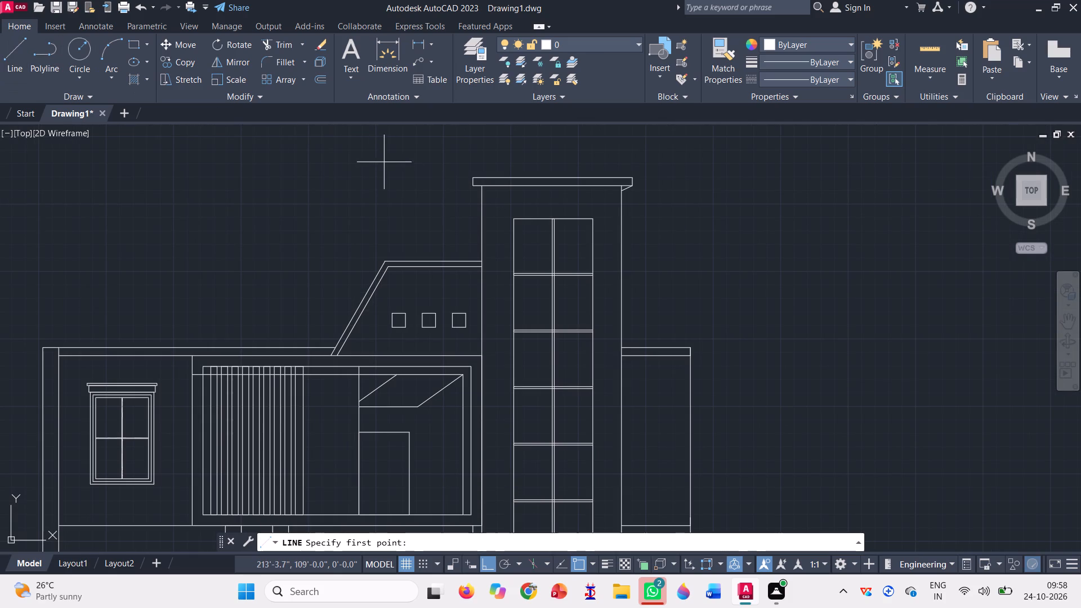
{"action": "scroll", "coordinate": [439, 214], "scroll_direction": "up", "scroll_amount": 1}
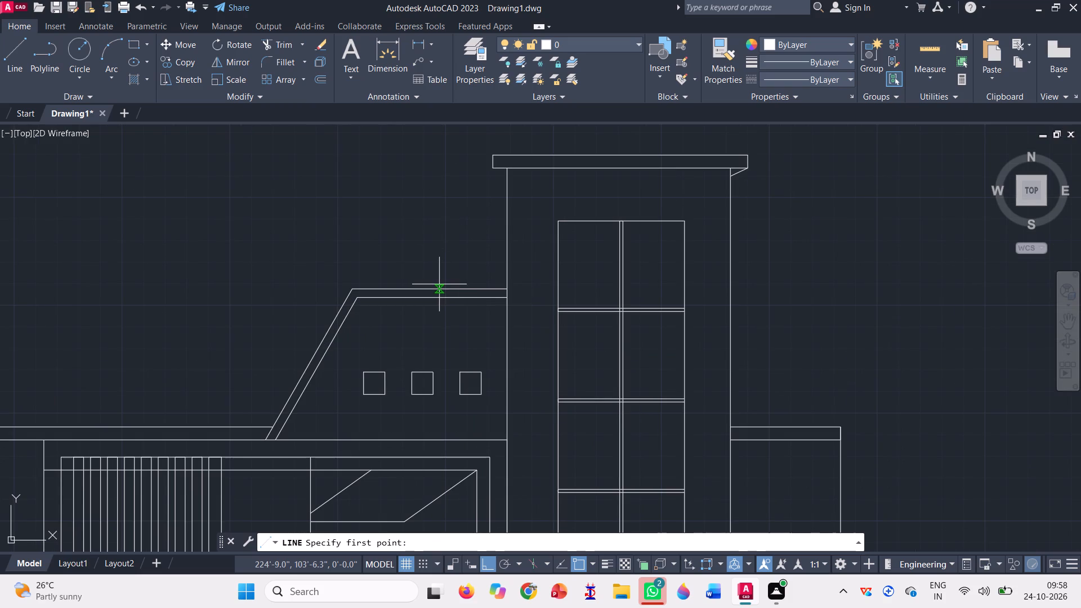
{"action": "left_click", "coordinate": [436, 287]}
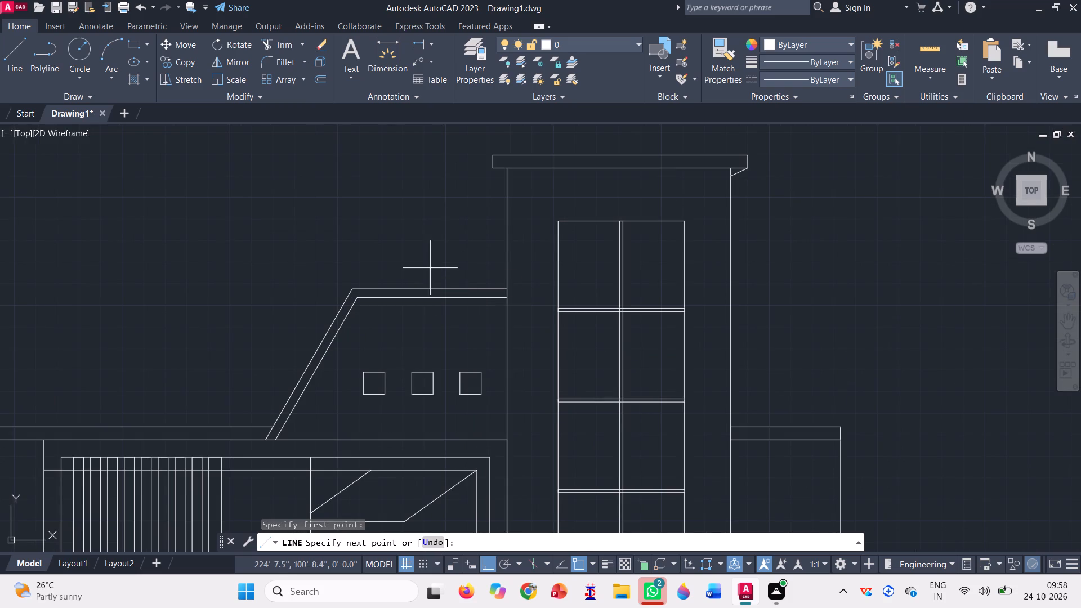
{"action": "left_click", "coordinate": [430, 150]}
{"action": "key", "text": "Escape"}
Draw a sloping line from the roof slab's upper left corner down to the new vertical line, with ortho off.
{"action": "key", "text": "l"}
{"action": "key", "text": "Return"}
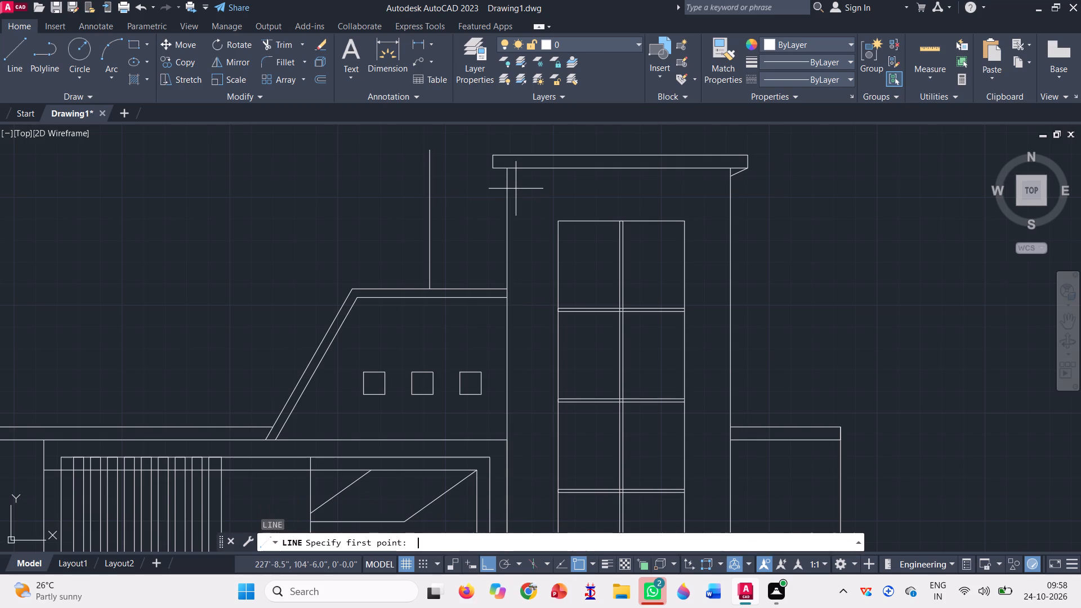
{"action": "scroll", "coordinate": [518, 145], "scroll_direction": "up", "scroll_amount": 1}
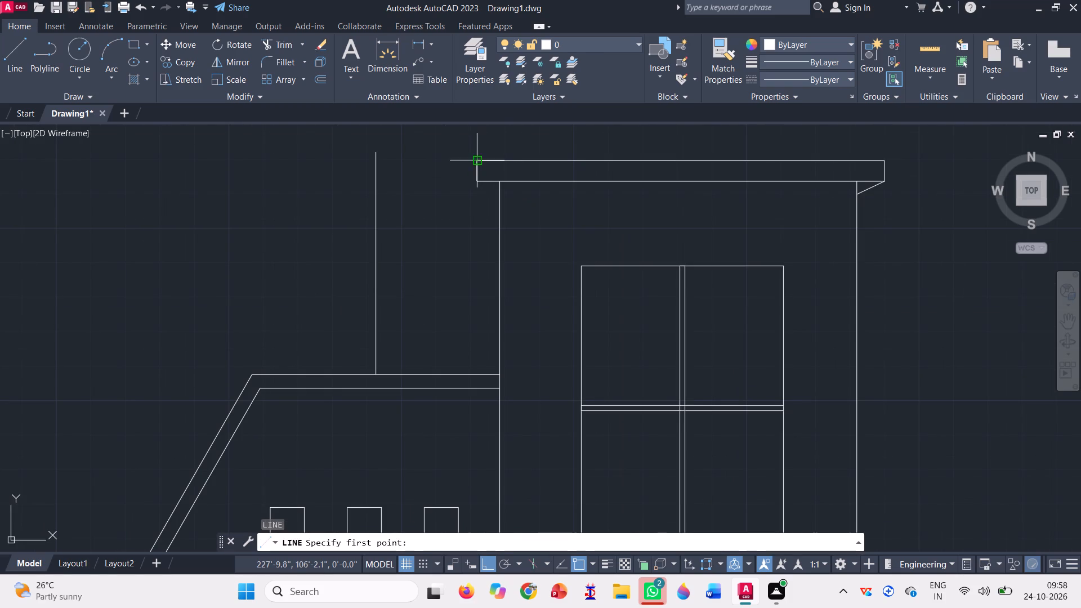
{"action": "left_click", "coordinate": [477, 155]}
{"action": "key", "text": "F8"}
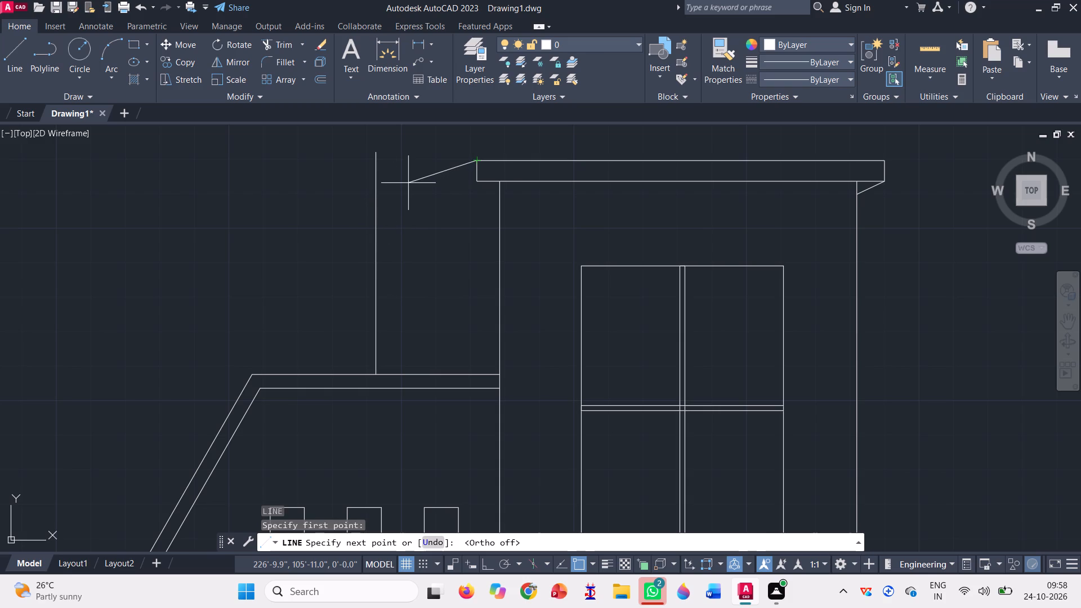
{"action": "left_click", "coordinate": [377, 196]}
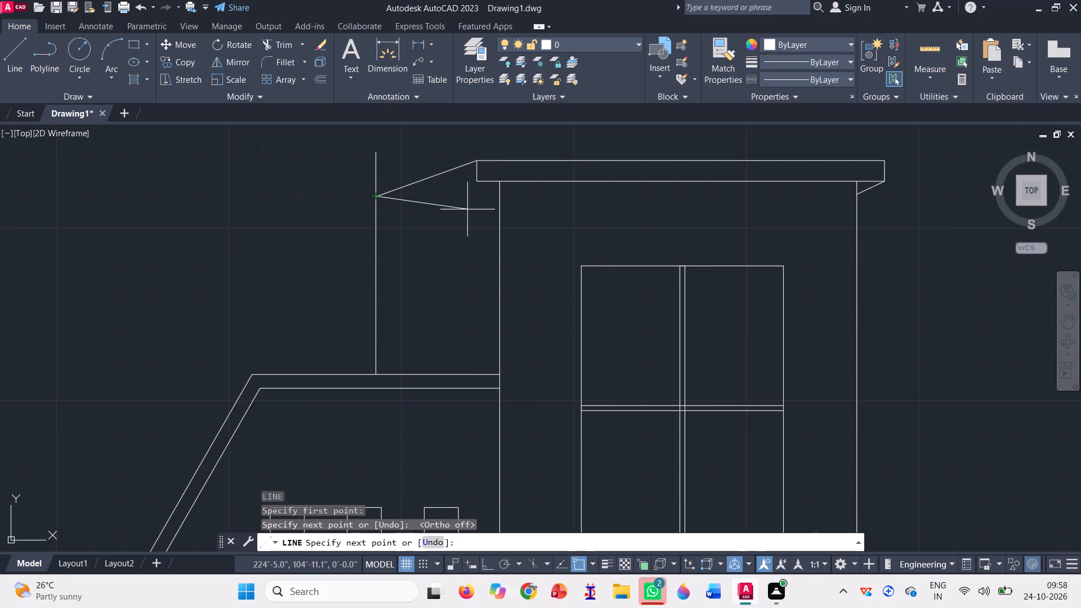
{"action": "key", "text": "space"}
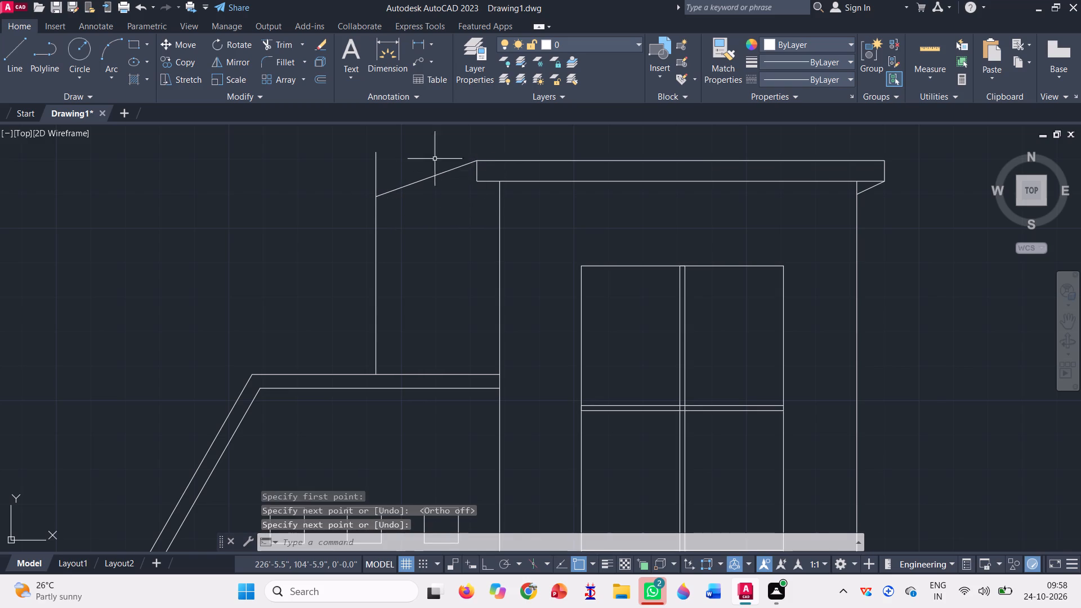
Copy the sloping line down from the roof slab's upper left corner to its lower left corner.
{"action": "left_click", "coordinate": [175, 63]}
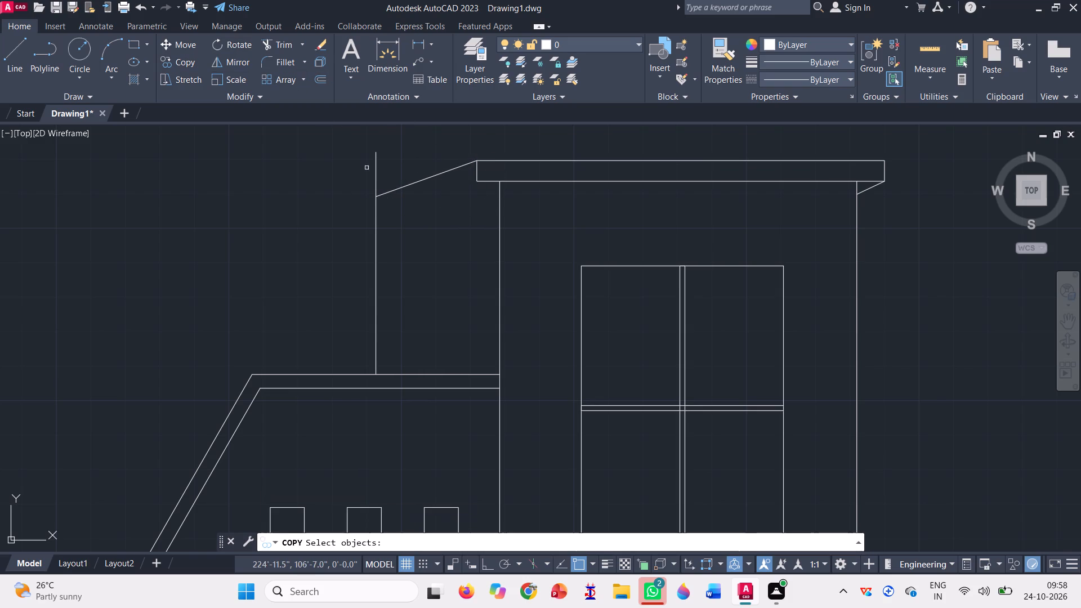
{"action": "left_click", "coordinate": [419, 202]}
{"action": "left_click", "coordinate": [386, 144]}
{"action": "key", "text": "space"}
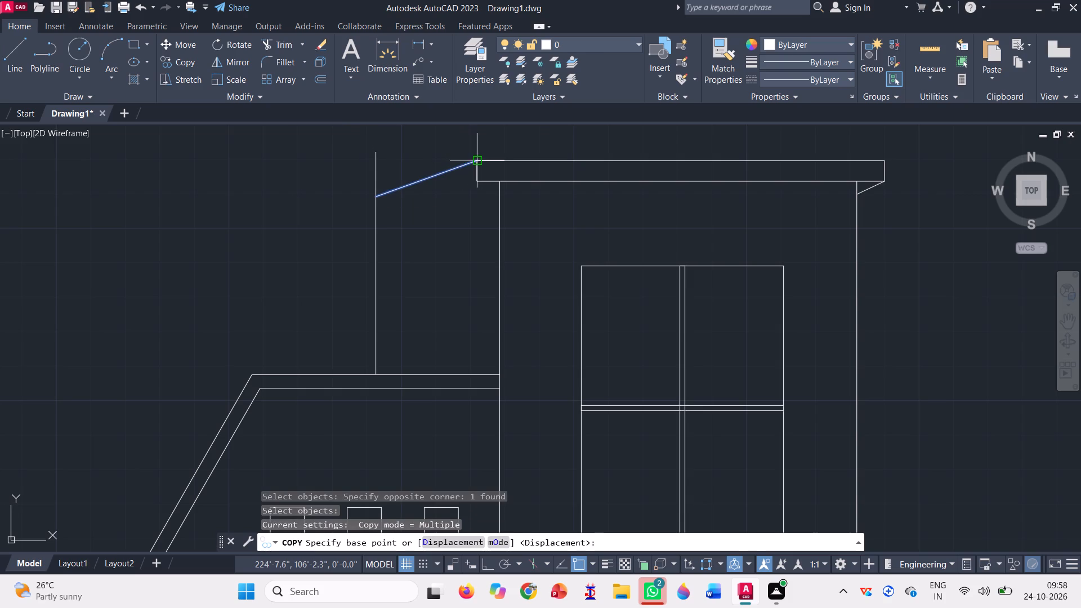
{"action": "left_click", "coordinate": [475, 159]}
{"action": "left_click", "coordinate": [477, 182]}
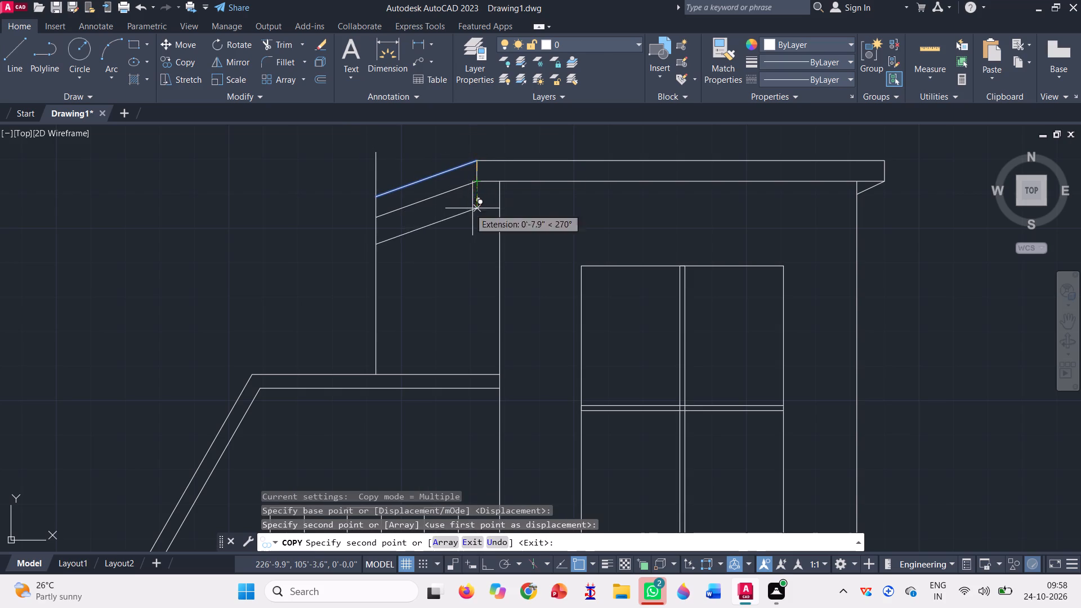
{"action": "key", "text": "space"}
Draw a parallel slope about 2'-11.5" long from the tower's left wall top, continuing vertically down to the parapet just inside the outer line.
{"action": "scroll", "coordinate": [437, 195], "scroll_direction": "down", "scroll_amount": 1}
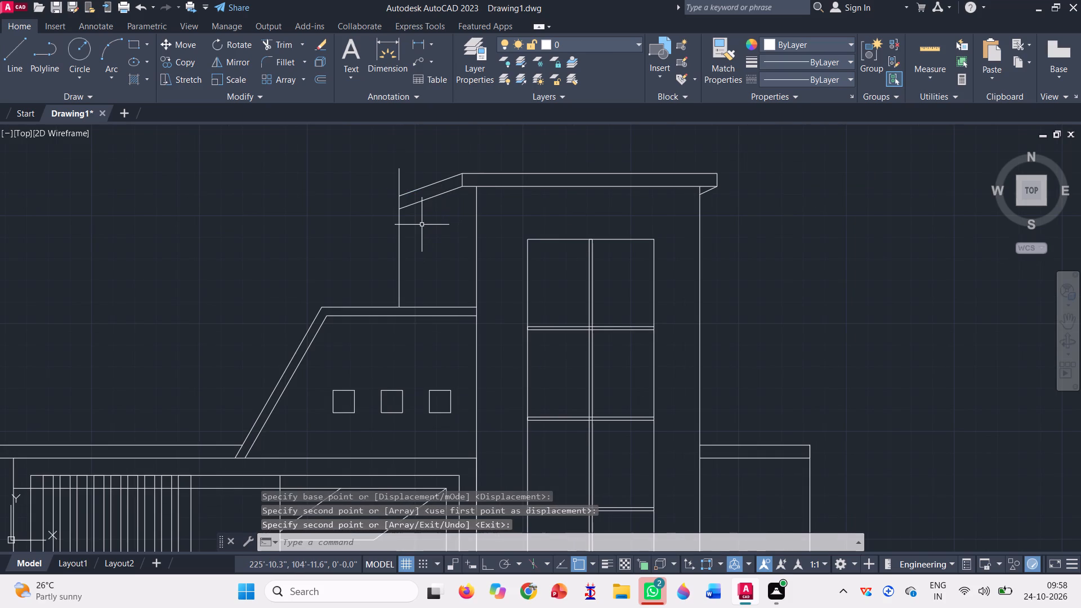
{"action": "key", "text": "l"}
{"action": "key", "text": "Return"}
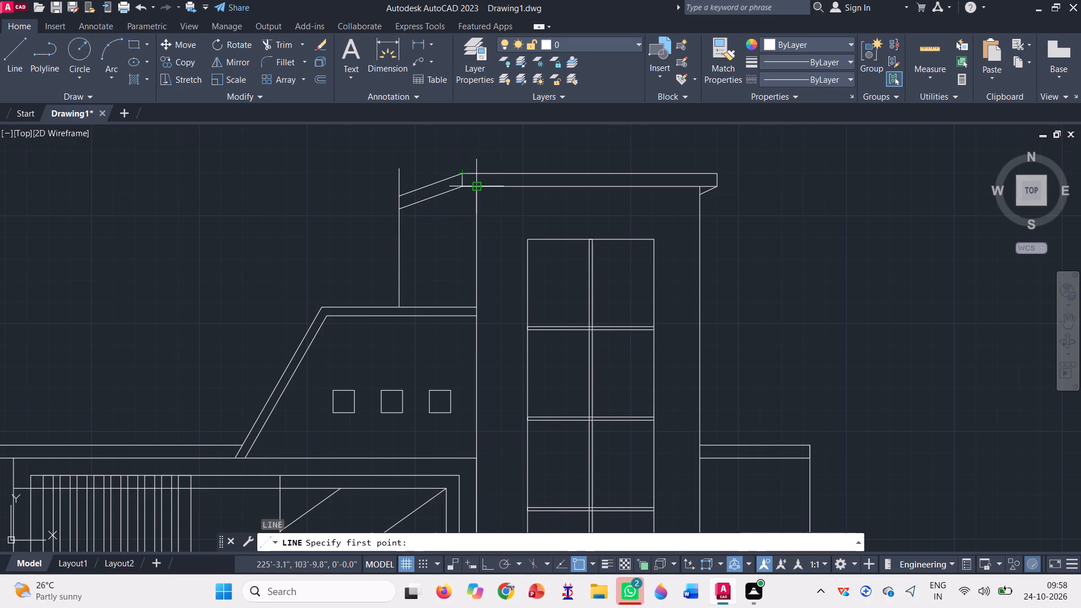
{"action": "left_click", "coordinate": [472, 189]}
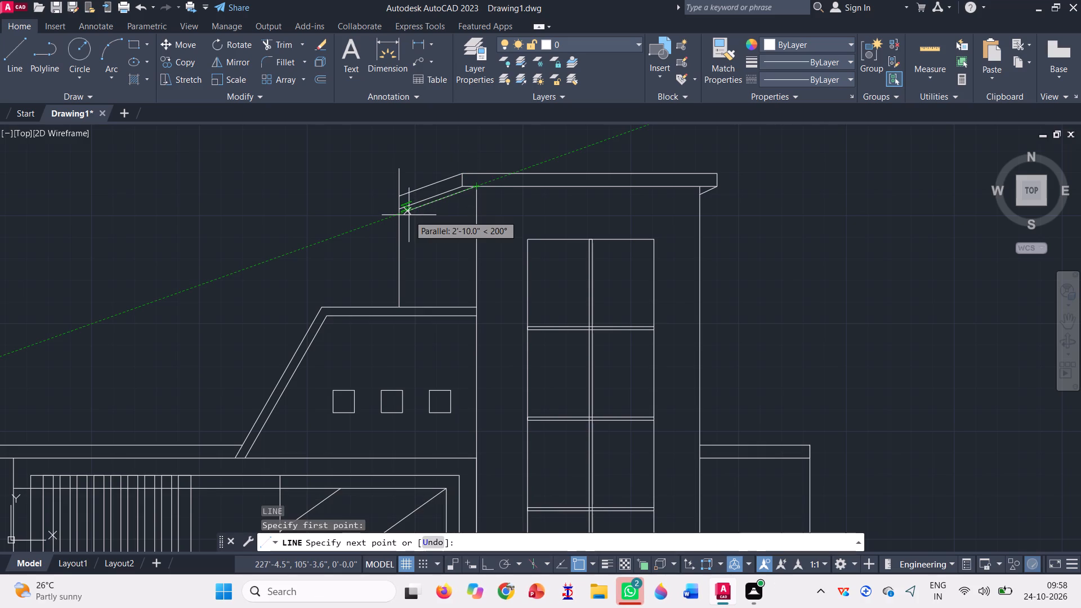
{"action": "scroll", "coordinate": [409, 212], "scroll_direction": "up", "scroll_amount": 3}
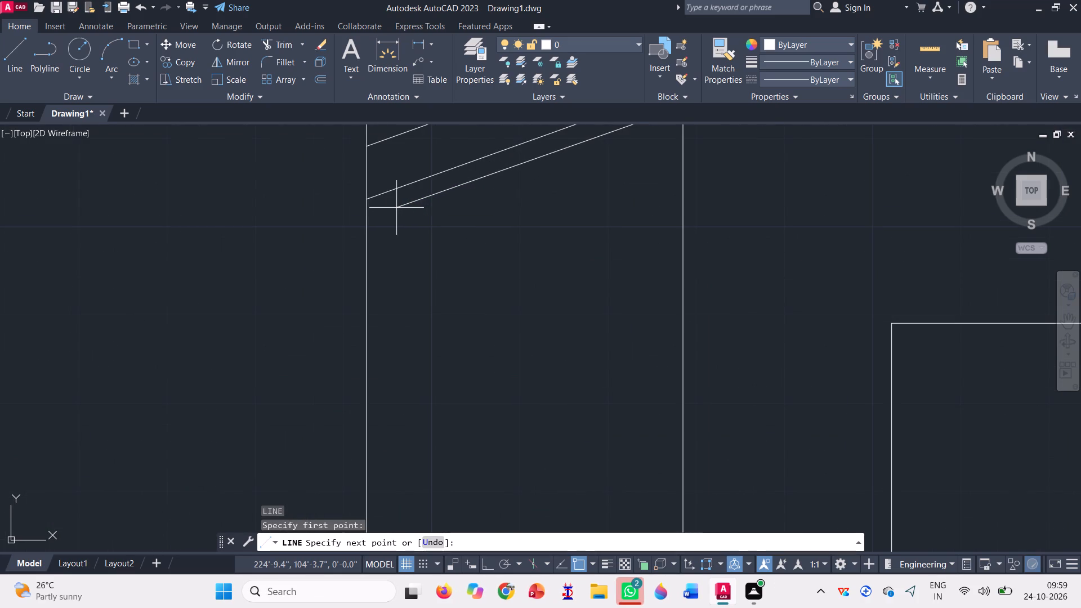
{"action": "scroll", "coordinate": [366, 224], "scroll_direction": "down", "scroll_amount": 2}
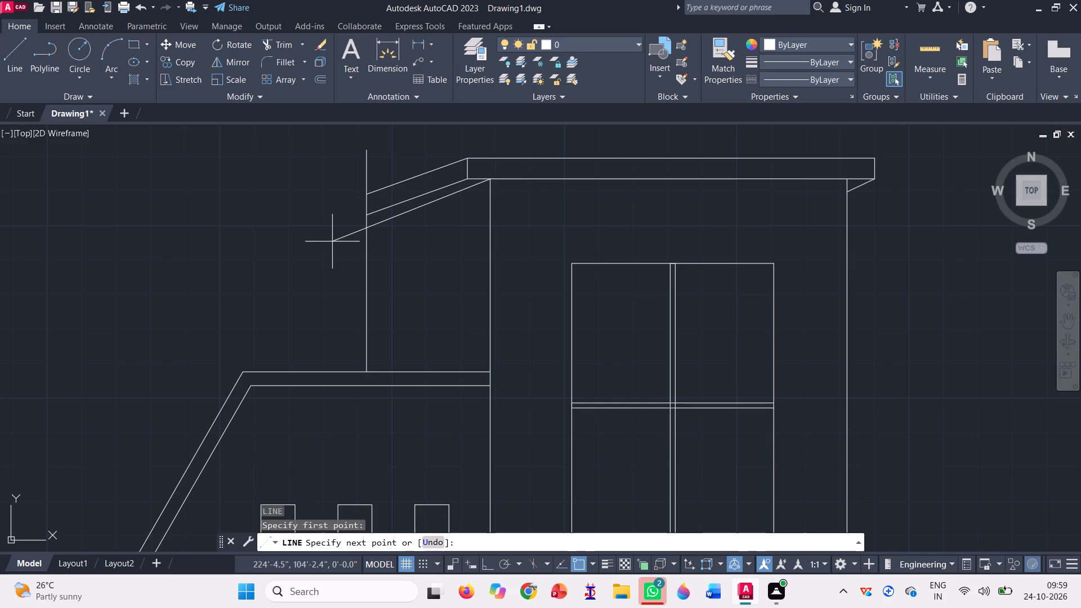
{"action": "left_click", "coordinate": [375, 220]}
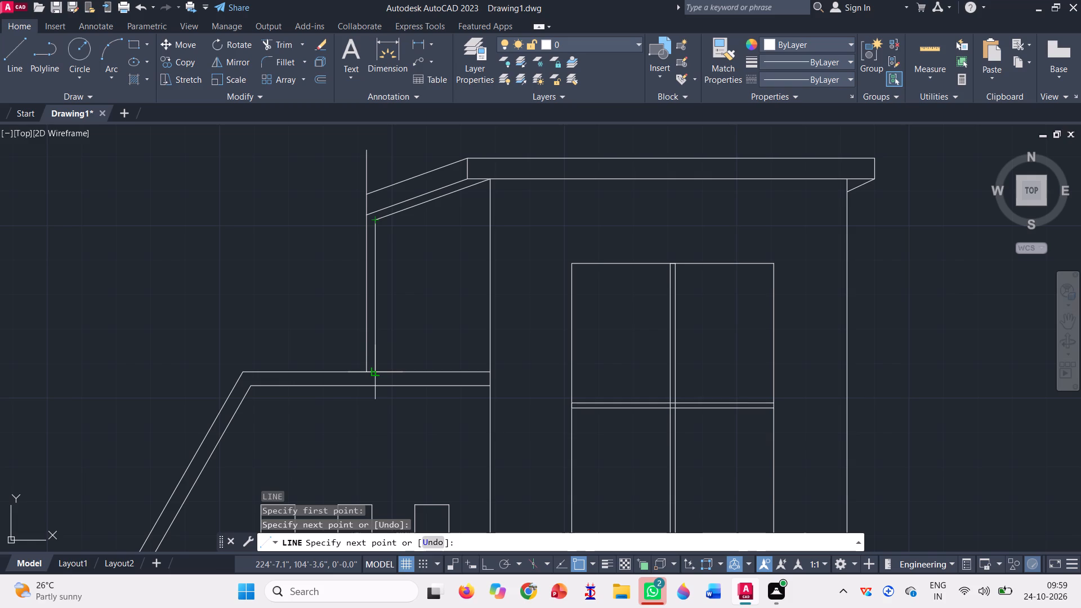
{"action": "left_click", "coordinate": [377, 370]}
{"action": "key", "text": "space"}
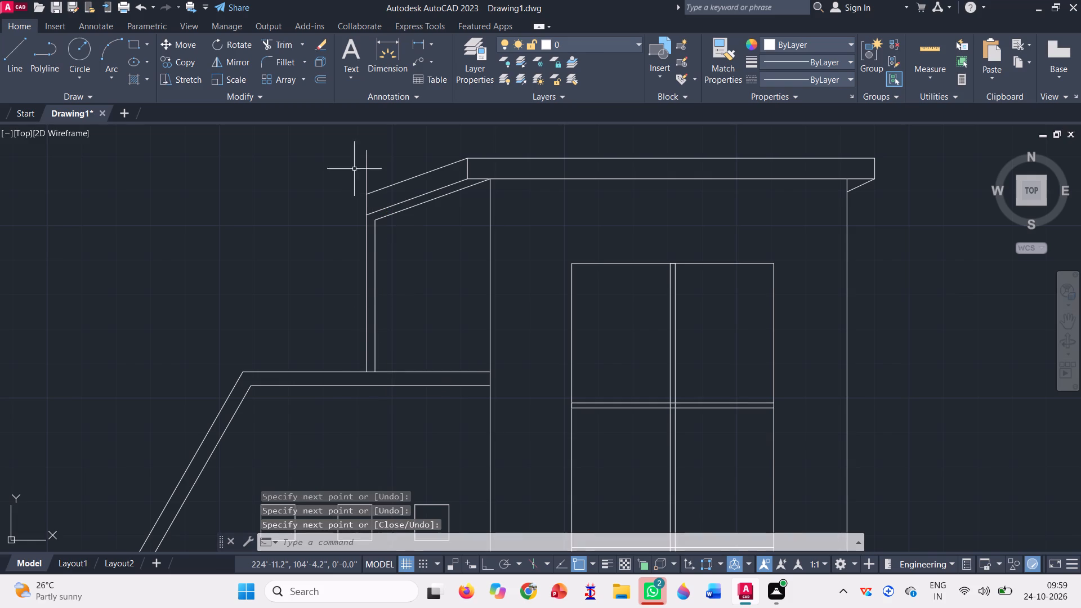
Trim the outer vertical line above and below the sloping slab, leaving only the slab's end edge.
{"action": "left_click", "coordinate": [273, 41]}
{"action": "left_click", "coordinate": [369, 160]}
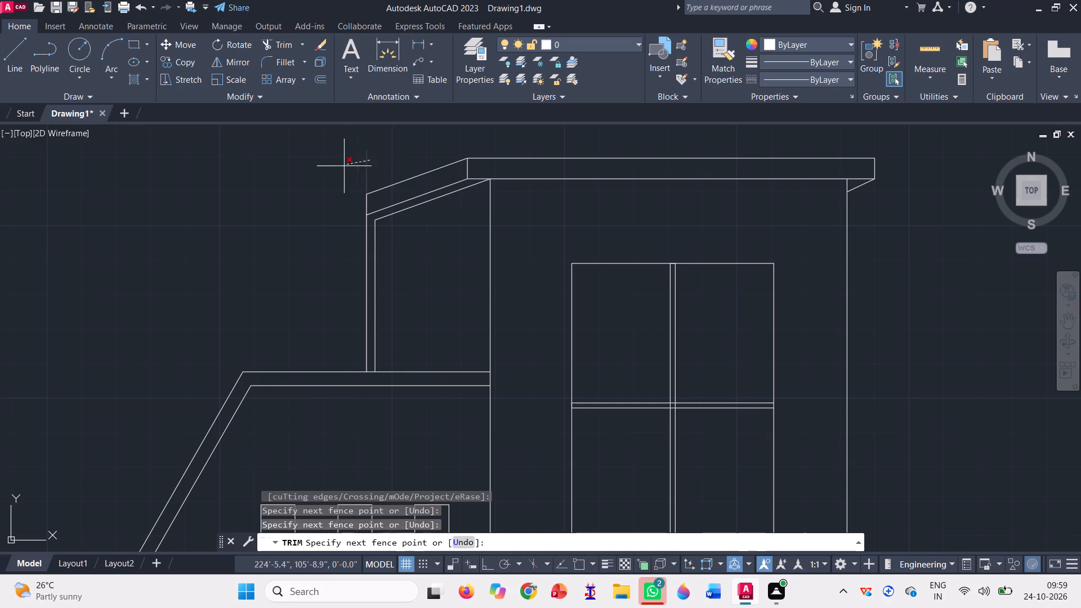
{"action": "left_click", "coordinate": [343, 166]}
{"action": "scroll", "coordinate": [368, 243], "scroll_direction": "up", "scroll_amount": 1}
{"action": "left_click", "coordinate": [368, 243]}
{"action": "left_click", "coordinate": [337, 230]}
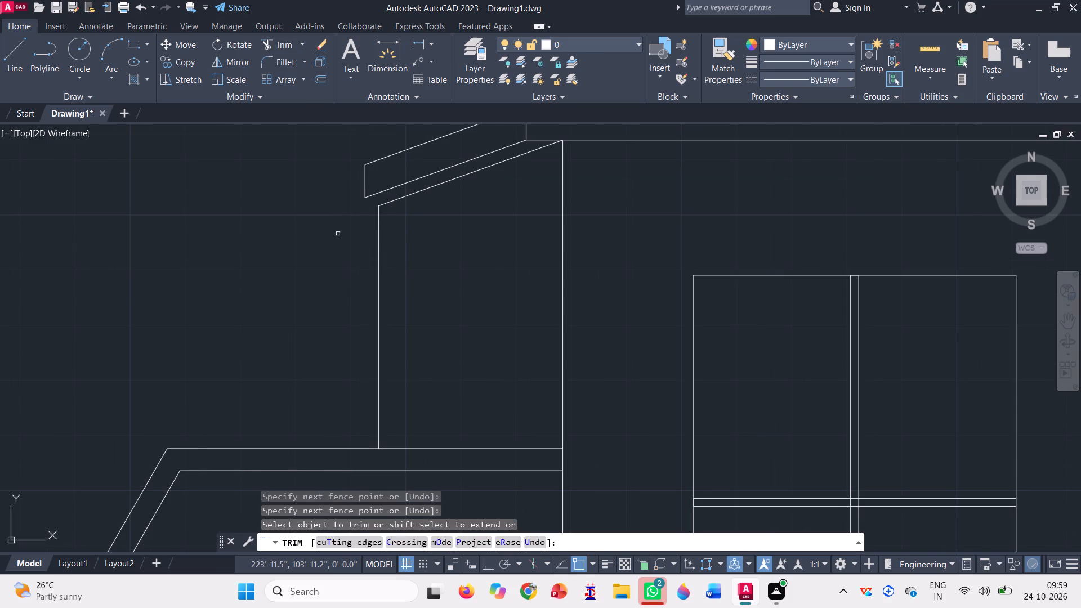
{"action": "scroll", "coordinate": [351, 251], "scroll_direction": "down", "scroll_amount": 1}
{"action": "key", "text": "Escape"}
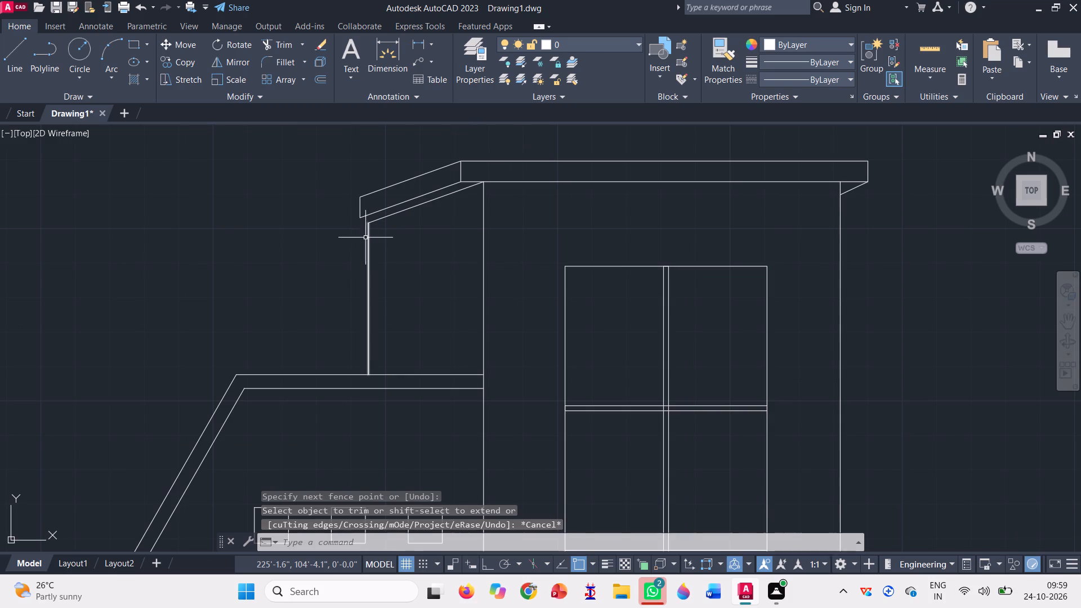
Draw a horizontal line outward to the left from the new vertical wall, just below its top, with ortho on.
{"action": "key", "text": "l"}
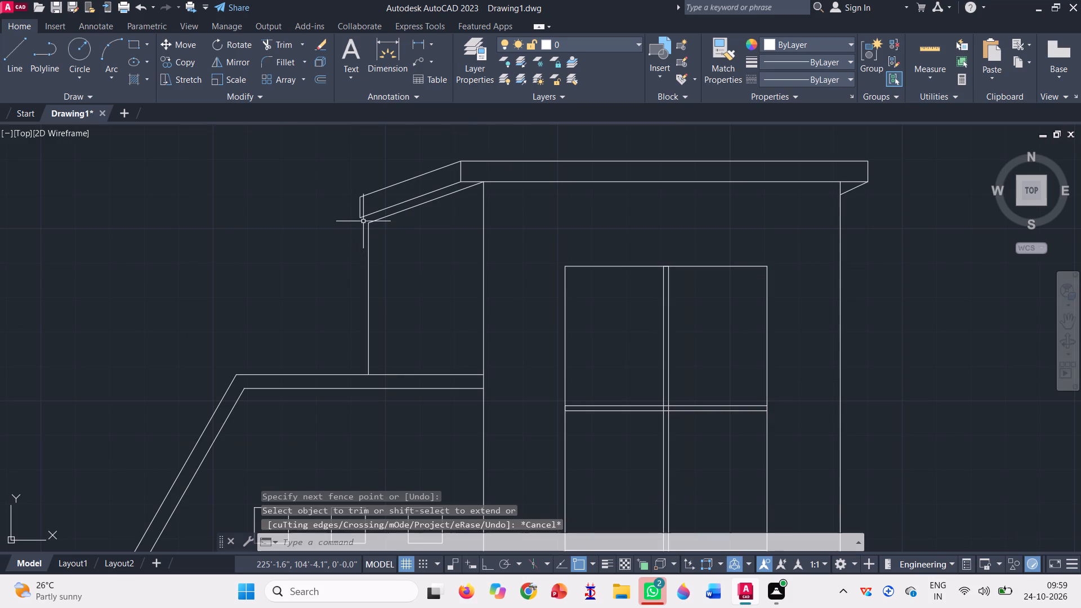
{"action": "key", "text": "Return"}
{"action": "scroll", "coordinate": [362, 218], "scroll_direction": "up", "scroll_amount": 2}
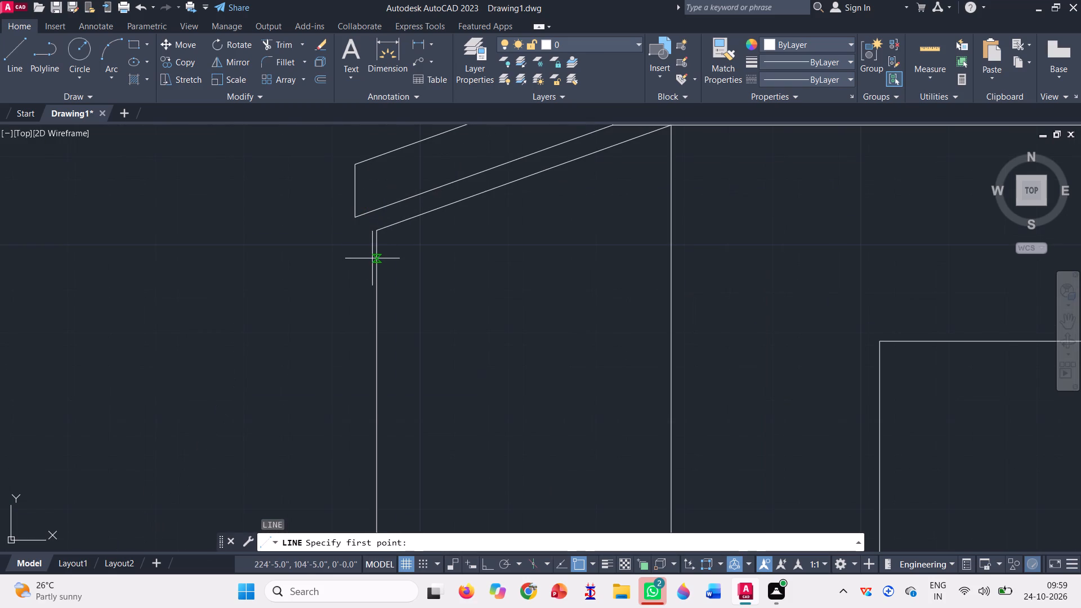
{"action": "left_click", "coordinate": [376, 248]}
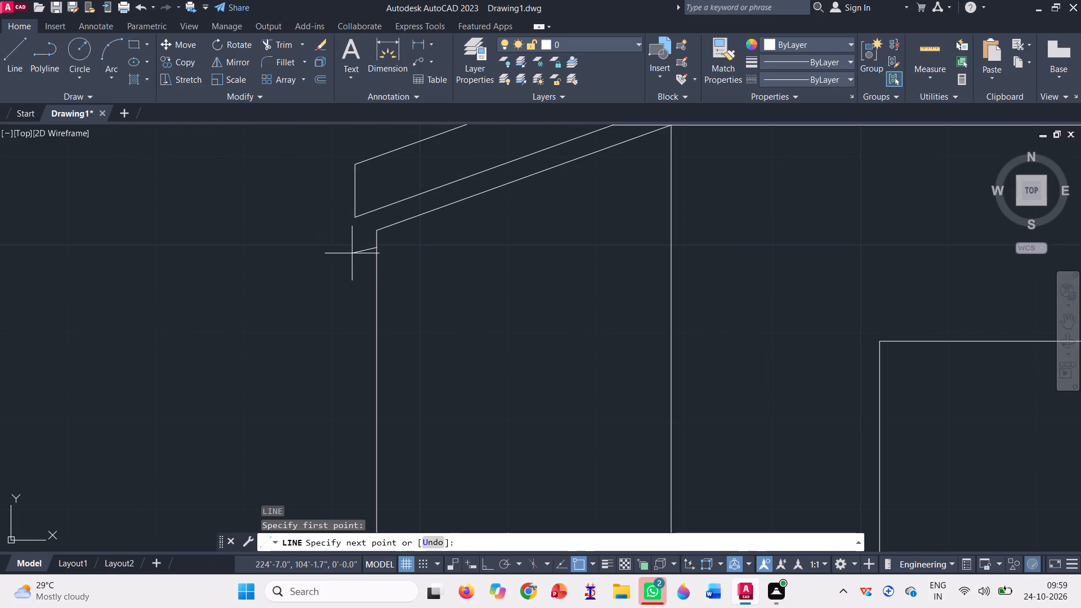
{"action": "scroll", "coordinate": [341, 249], "scroll_direction": "down", "scroll_amount": 1}
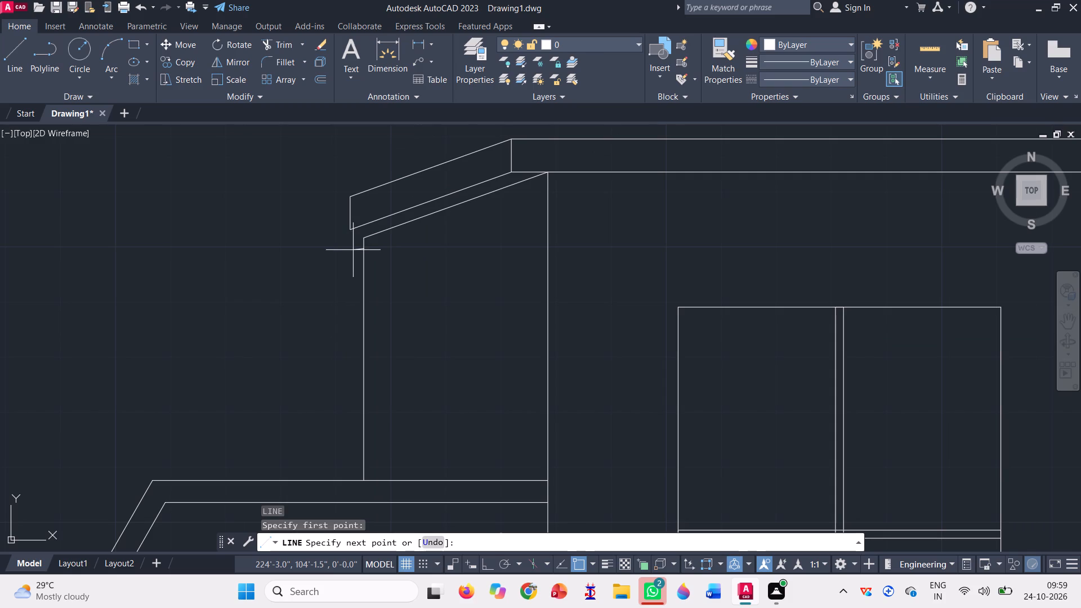
{"action": "key", "text": "F8"}
{"action": "left_click", "coordinate": [275, 270]}
{"action": "key", "text": "Escape"}
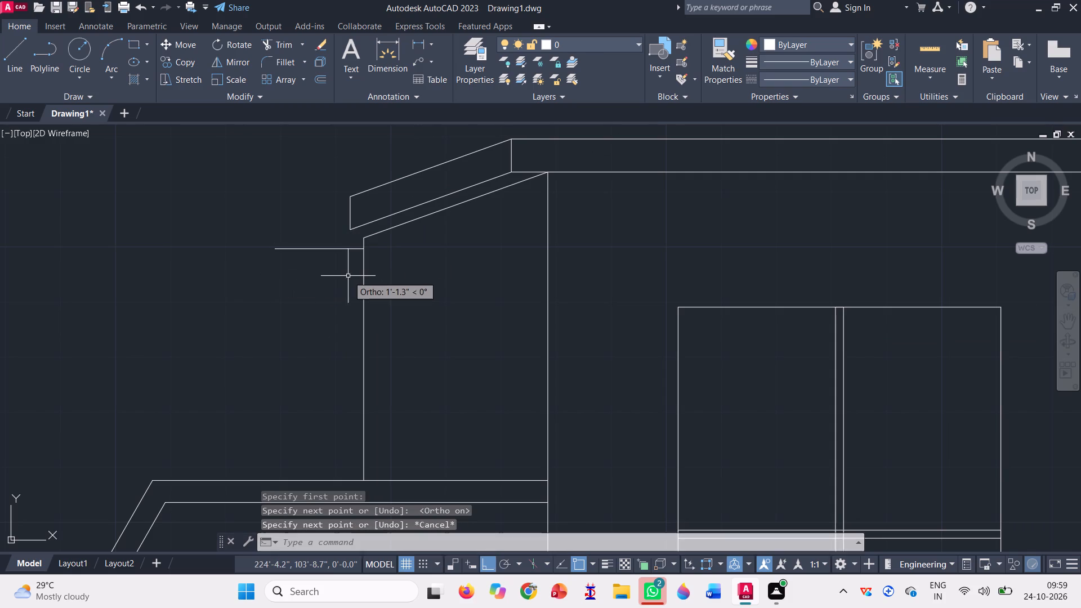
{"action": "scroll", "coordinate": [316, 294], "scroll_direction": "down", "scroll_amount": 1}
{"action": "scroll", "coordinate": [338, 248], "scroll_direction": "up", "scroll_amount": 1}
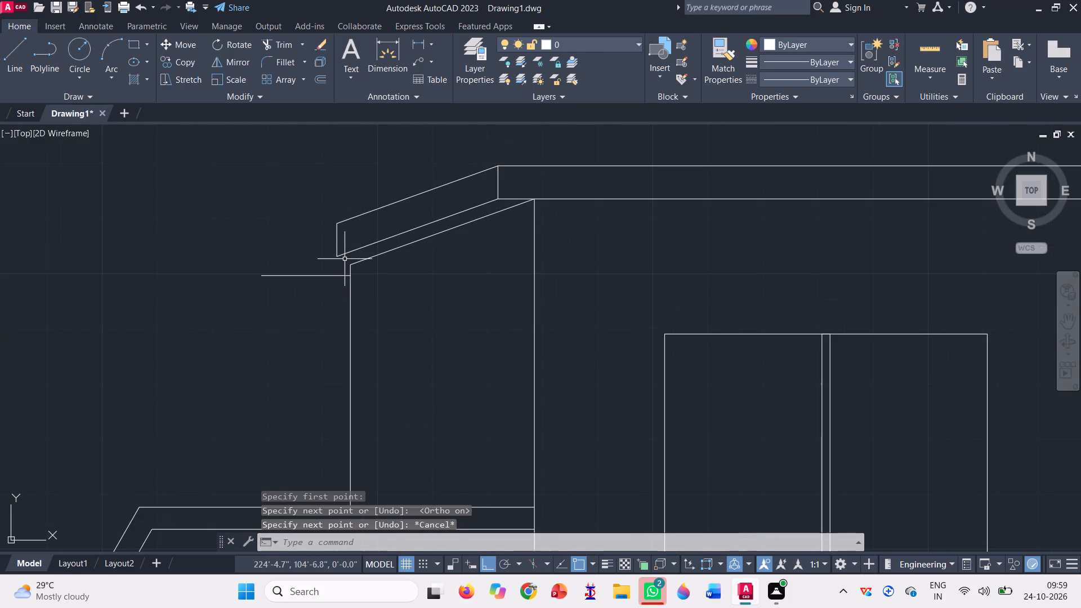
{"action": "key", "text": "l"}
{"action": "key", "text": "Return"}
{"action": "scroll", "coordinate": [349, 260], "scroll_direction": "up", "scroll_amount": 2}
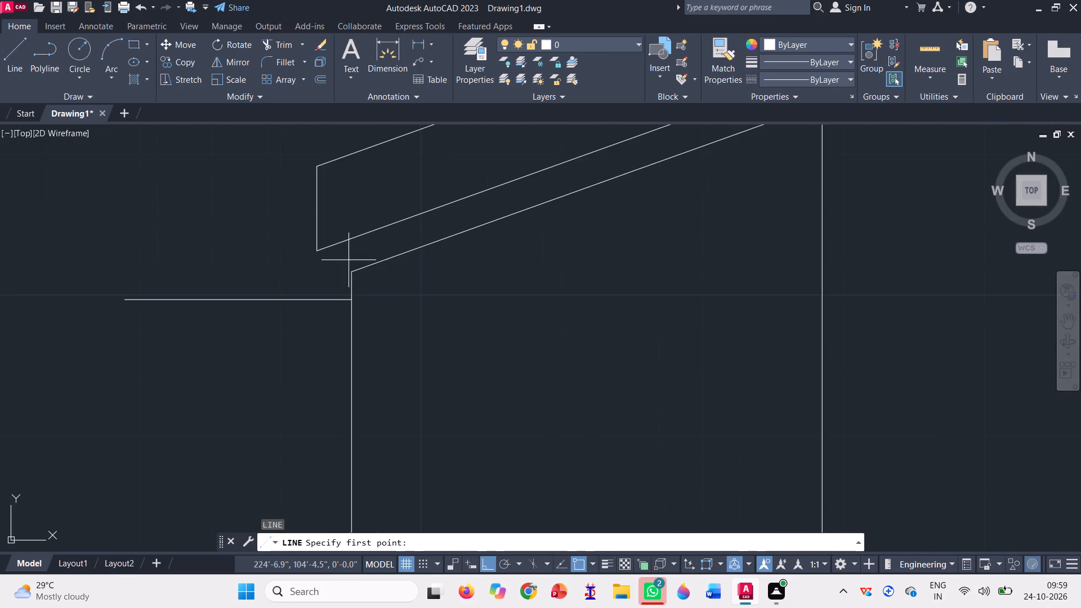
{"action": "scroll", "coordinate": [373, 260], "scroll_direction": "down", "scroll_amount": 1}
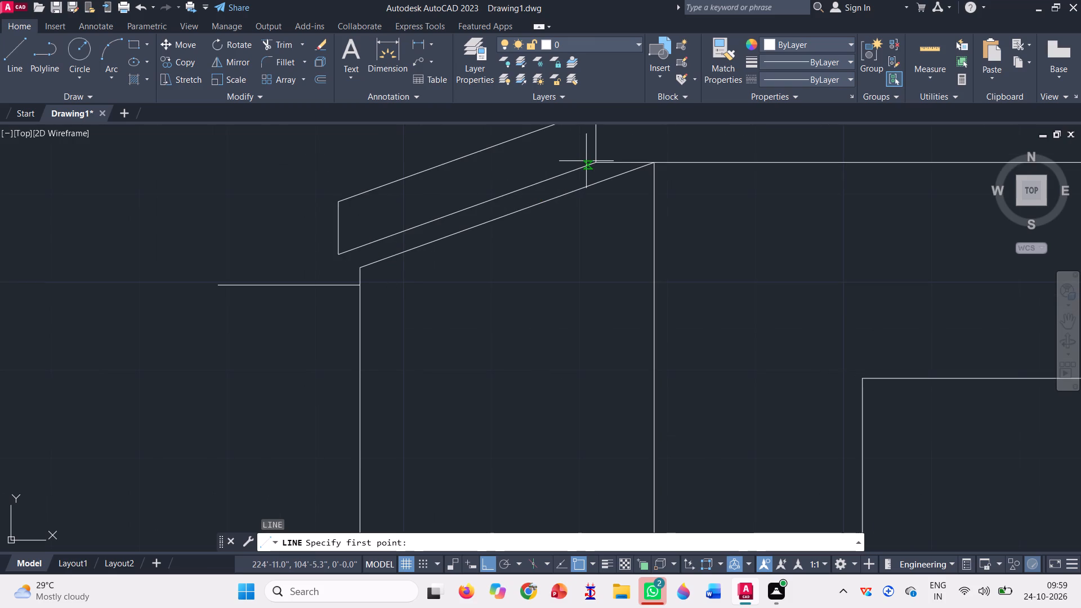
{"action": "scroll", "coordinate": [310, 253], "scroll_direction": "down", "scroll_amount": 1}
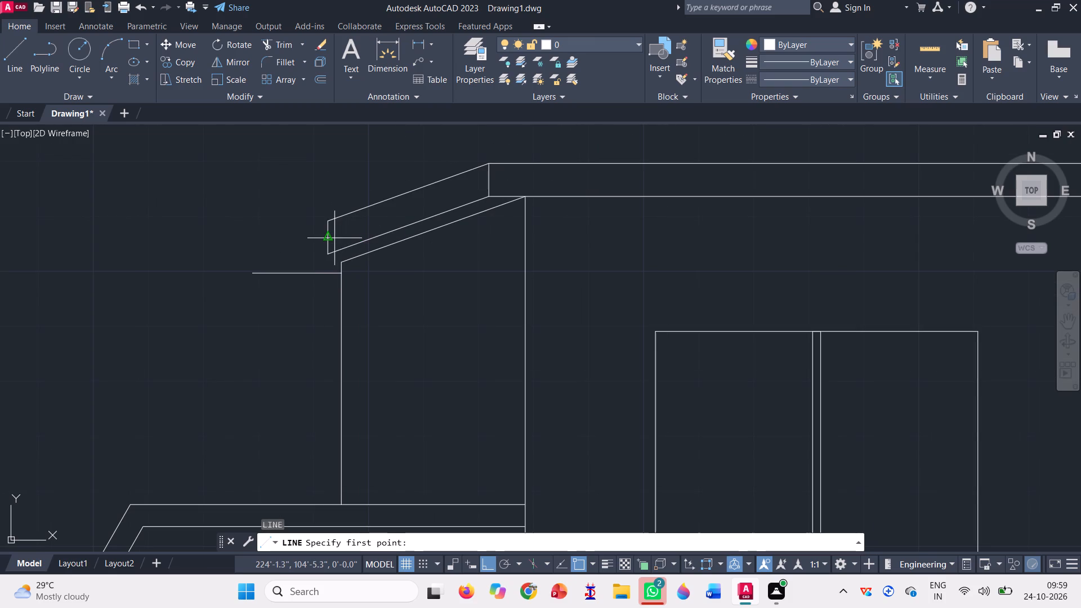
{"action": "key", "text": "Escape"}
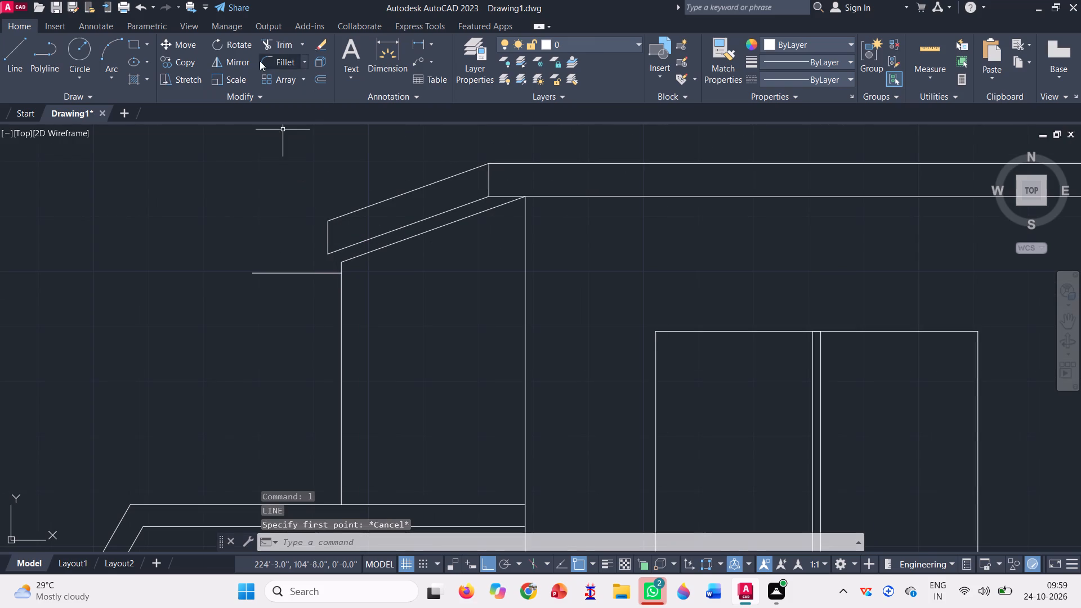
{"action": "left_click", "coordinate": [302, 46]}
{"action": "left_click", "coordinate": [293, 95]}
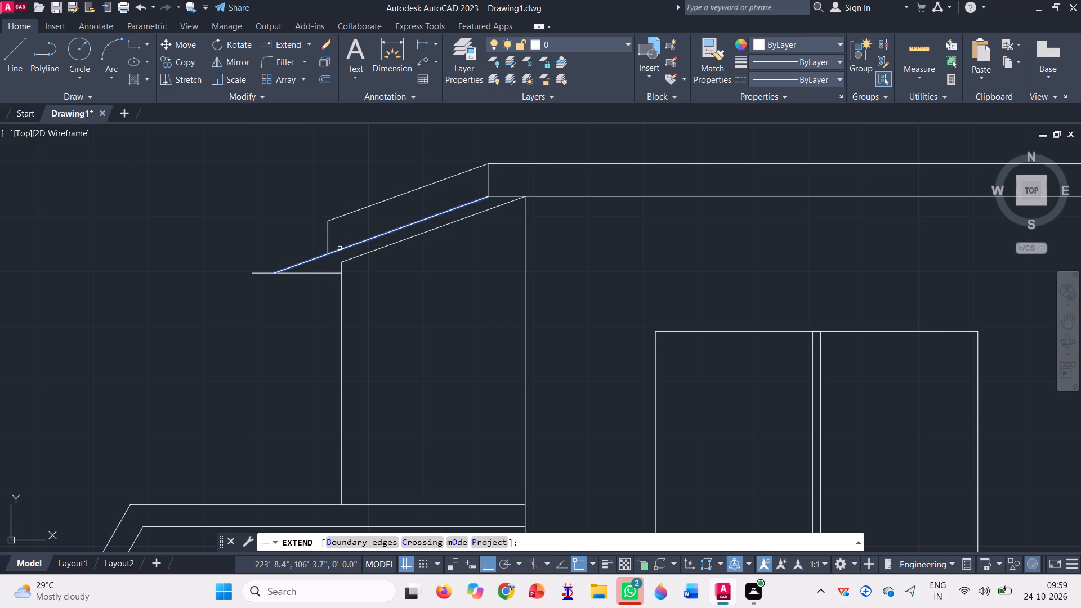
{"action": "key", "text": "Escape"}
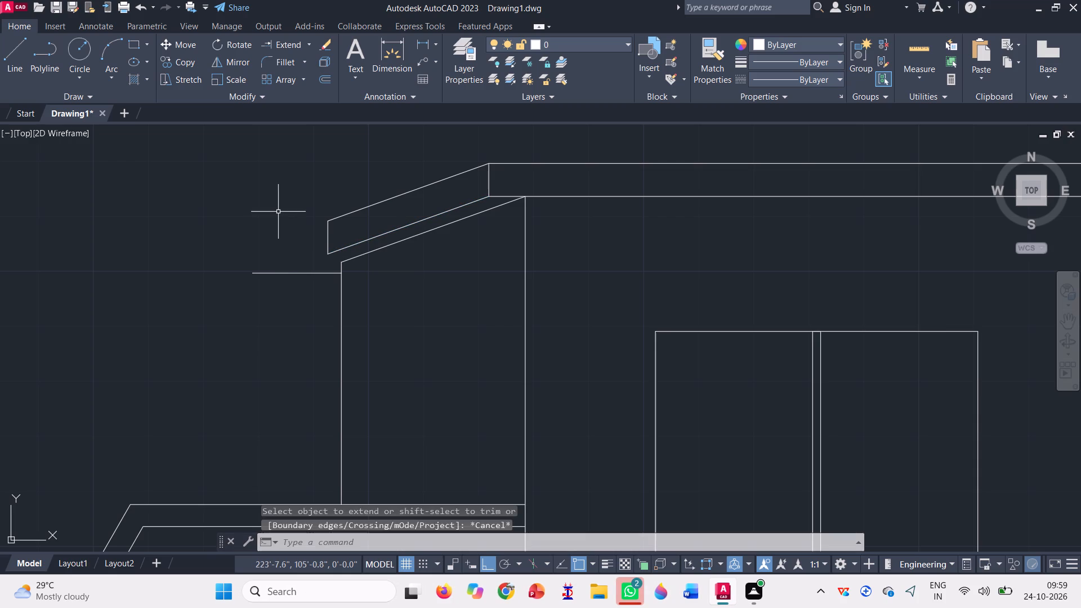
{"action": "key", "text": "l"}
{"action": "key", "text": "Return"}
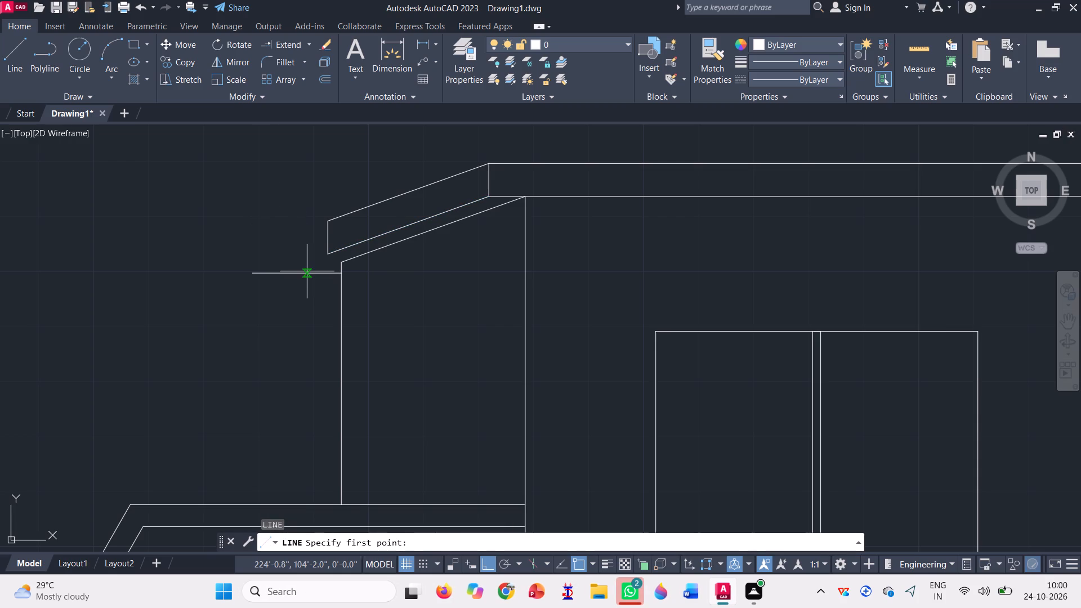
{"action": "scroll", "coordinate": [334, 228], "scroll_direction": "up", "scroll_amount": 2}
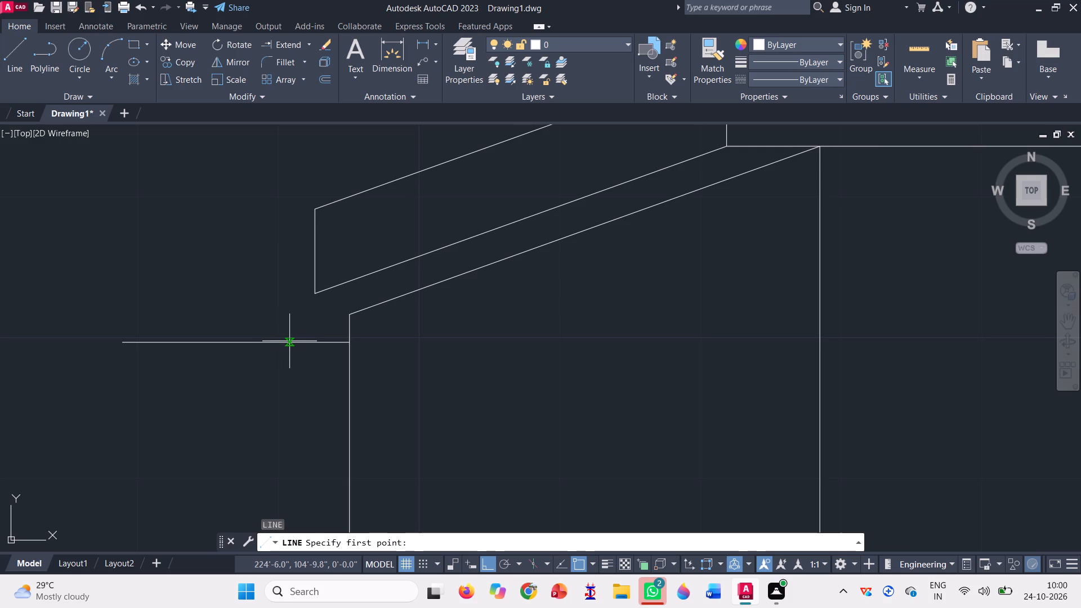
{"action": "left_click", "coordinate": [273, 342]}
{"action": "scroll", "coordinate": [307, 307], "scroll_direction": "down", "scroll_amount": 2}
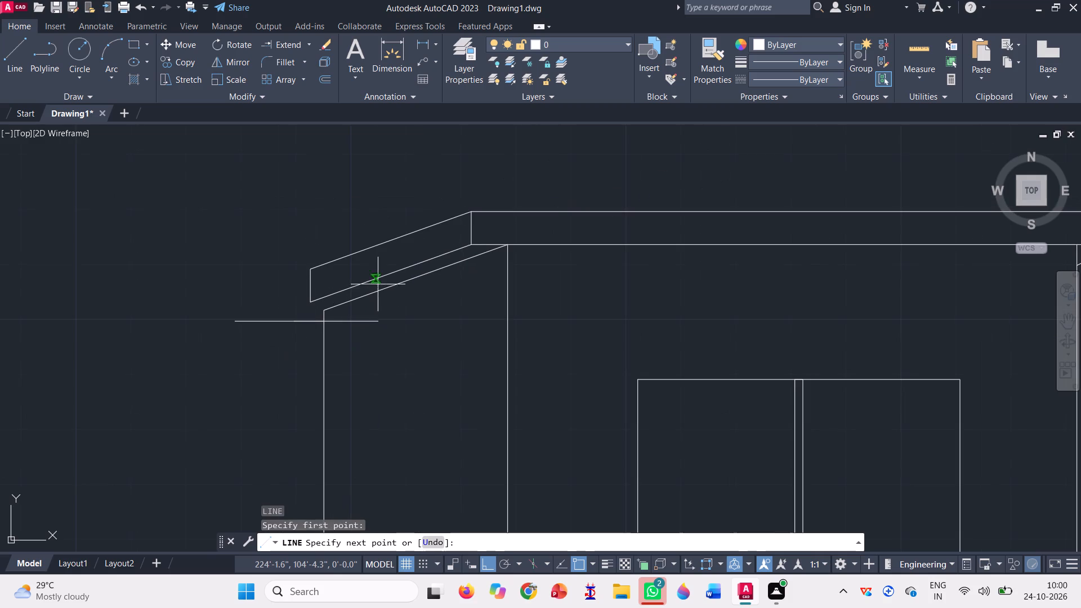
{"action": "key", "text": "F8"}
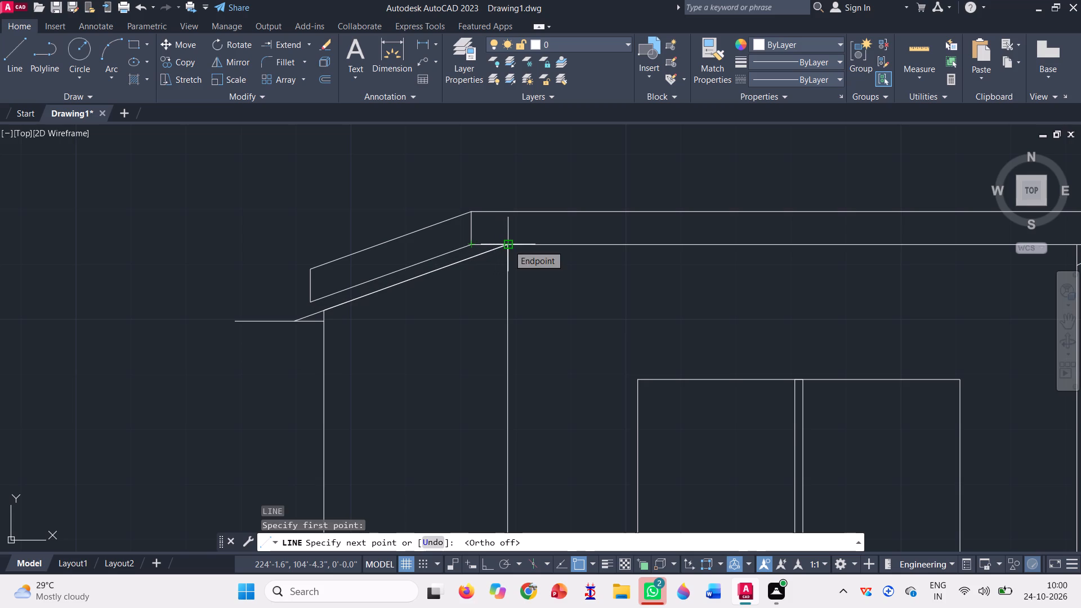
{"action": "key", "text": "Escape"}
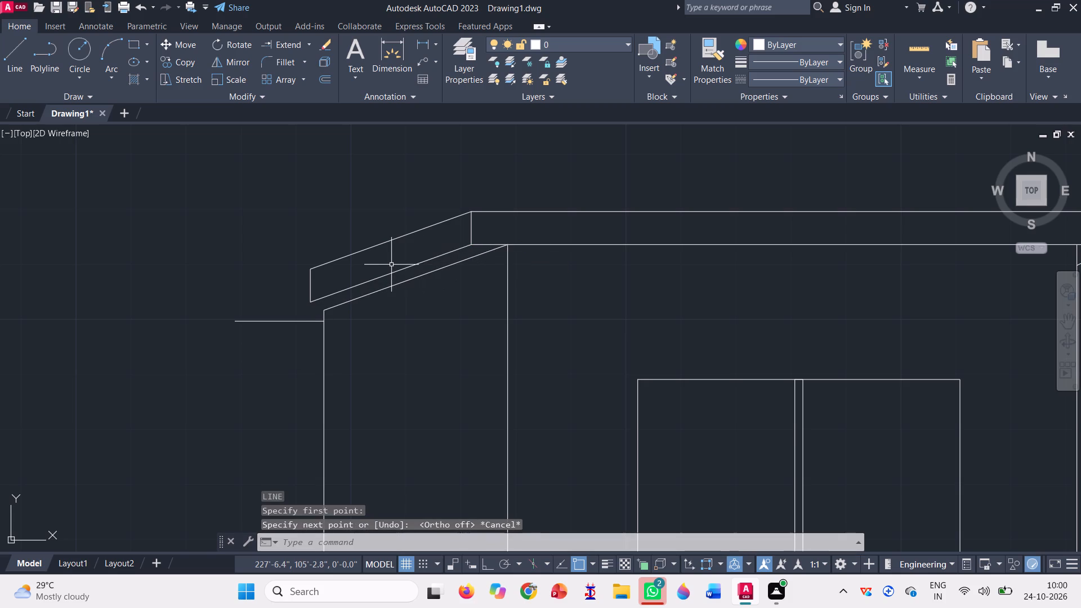
Erase the sloping side slab's two parallel lines and its short vertical end edge, keeping the slope on the wall top.
{"action": "left_click", "coordinate": [395, 268]}
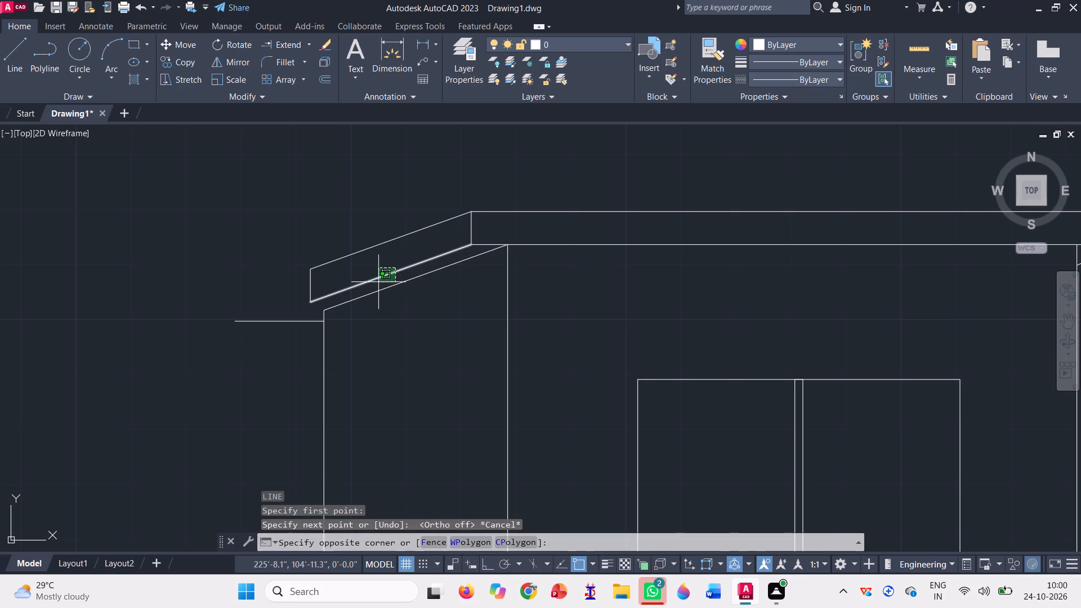
{"action": "left_click", "coordinate": [378, 282]}
{"action": "left_click", "coordinate": [347, 276]}
{"action": "left_click", "coordinate": [195, 249]}
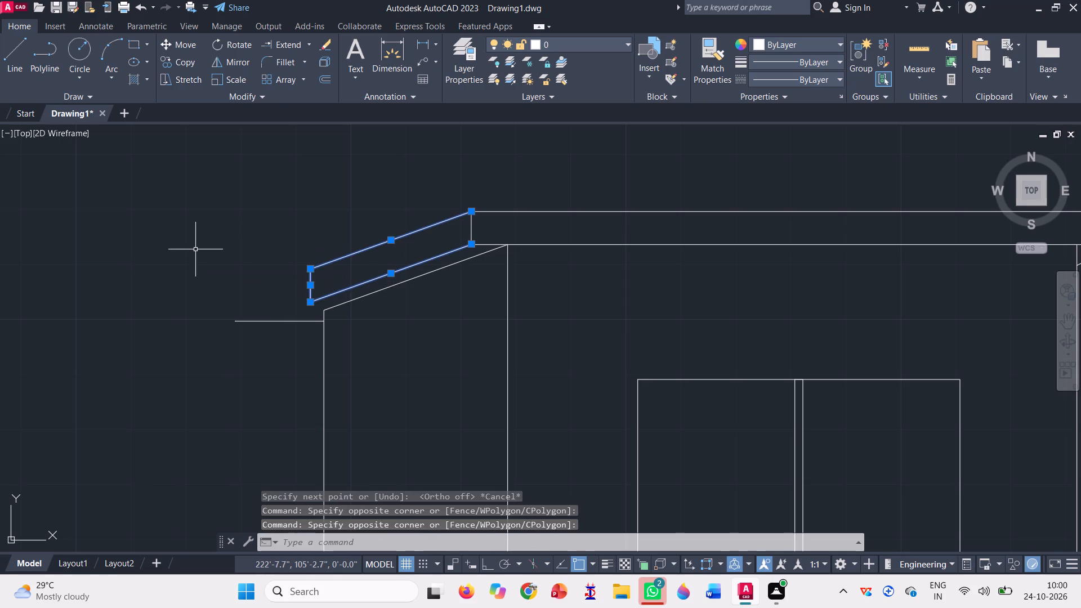
{"action": "key", "text": "Delete"}
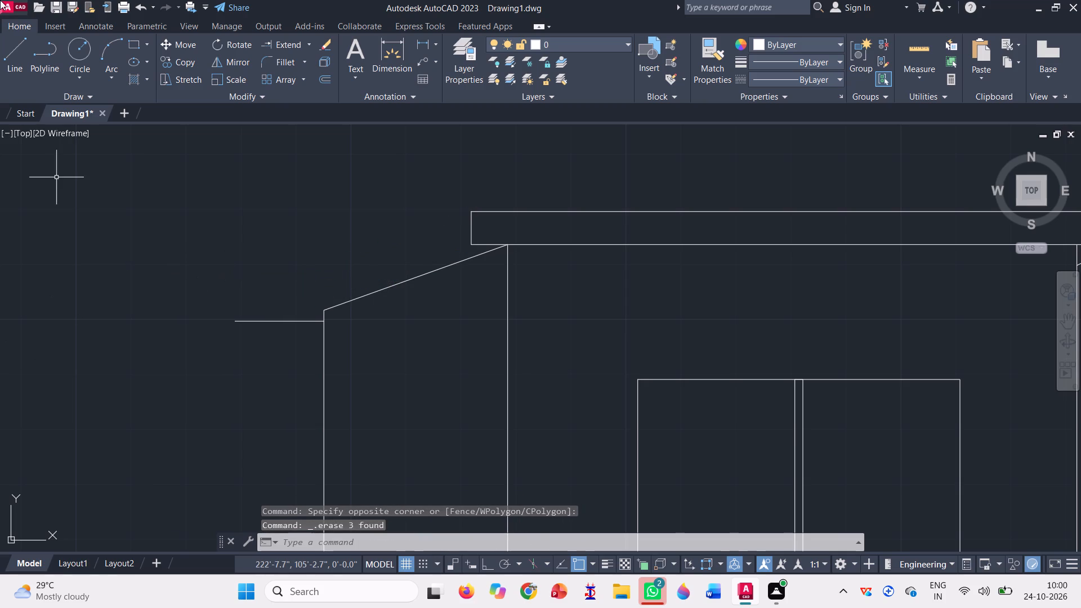
Copy the wall's sloping top line to the roof slab's lower left and upper left corners, using its upper end as base point.
{"action": "left_click", "coordinate": [167, 65]}
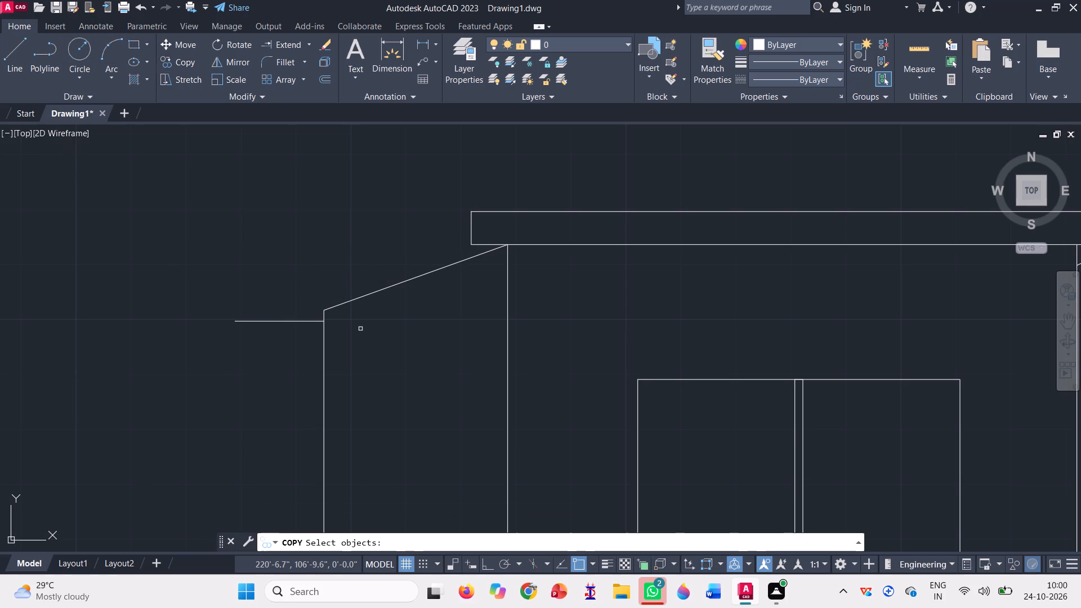
{"action": "left_click", "coordinate": [430, 296]}
{"action": "left_click", "coordinate": [389, 251]}
{"action": "key", "text": "space"}
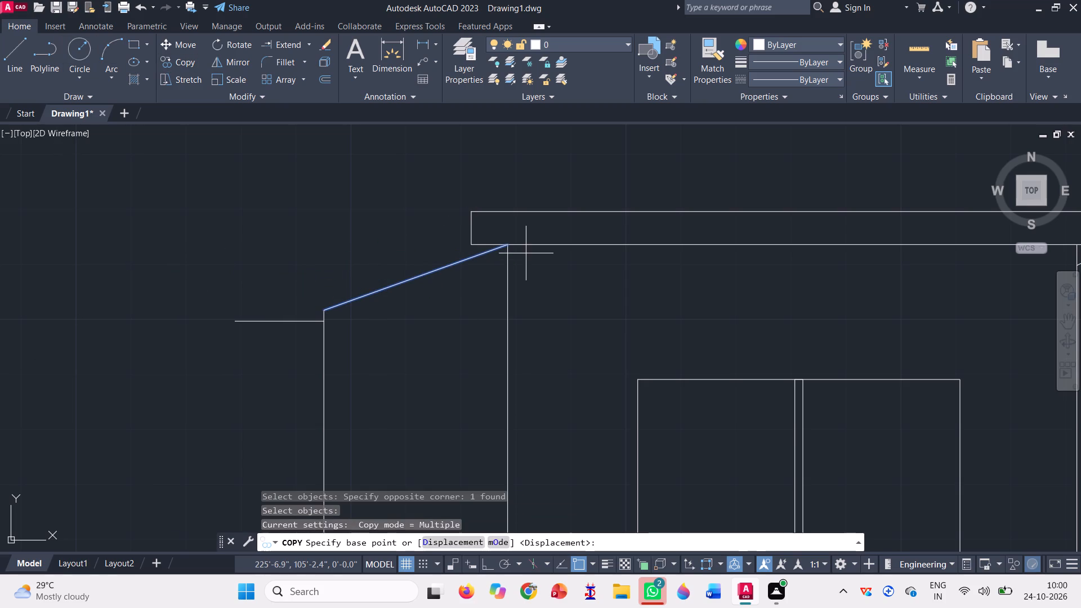
{"action": "left_click", "coordinate": [507, 248]}
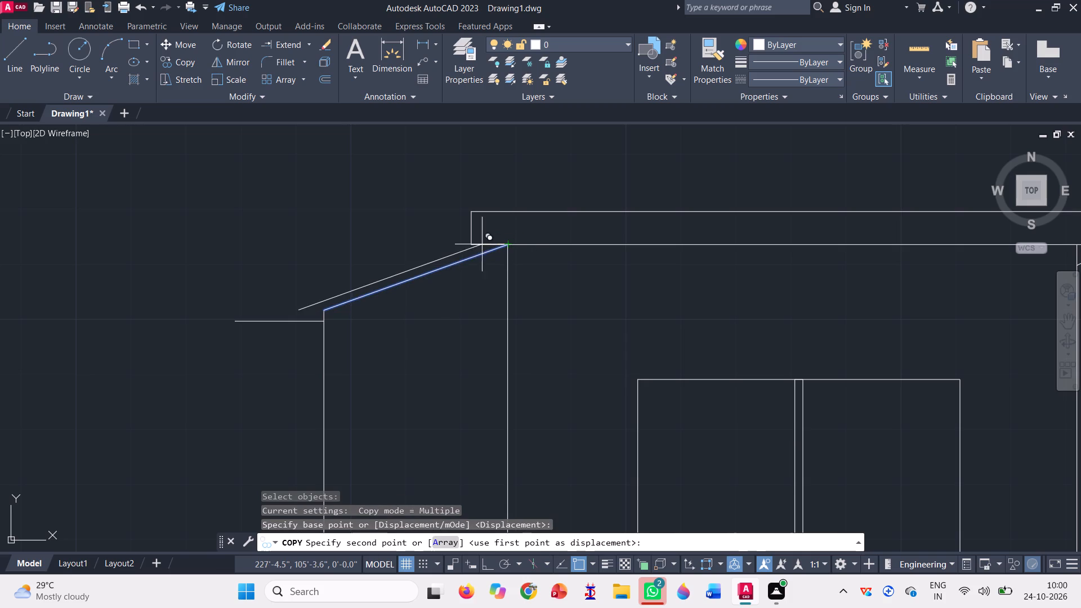
{"action": "left_click", "coordinate": [472, 244]}
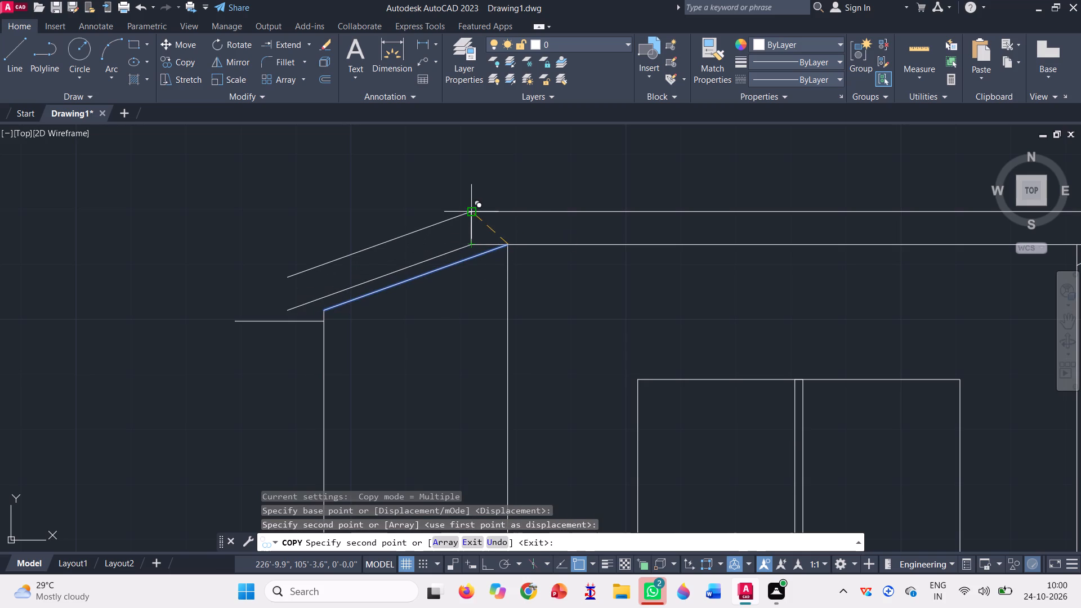
{"action": "left_click", "coordinate": [474, 206]}
{"action": "key", "text": "space"}
Draw the sloping slab's vertical end edge, continuing down to the horizontal guide line and up to the outer wall's top corner.
{"action": "key", "text": "l"}
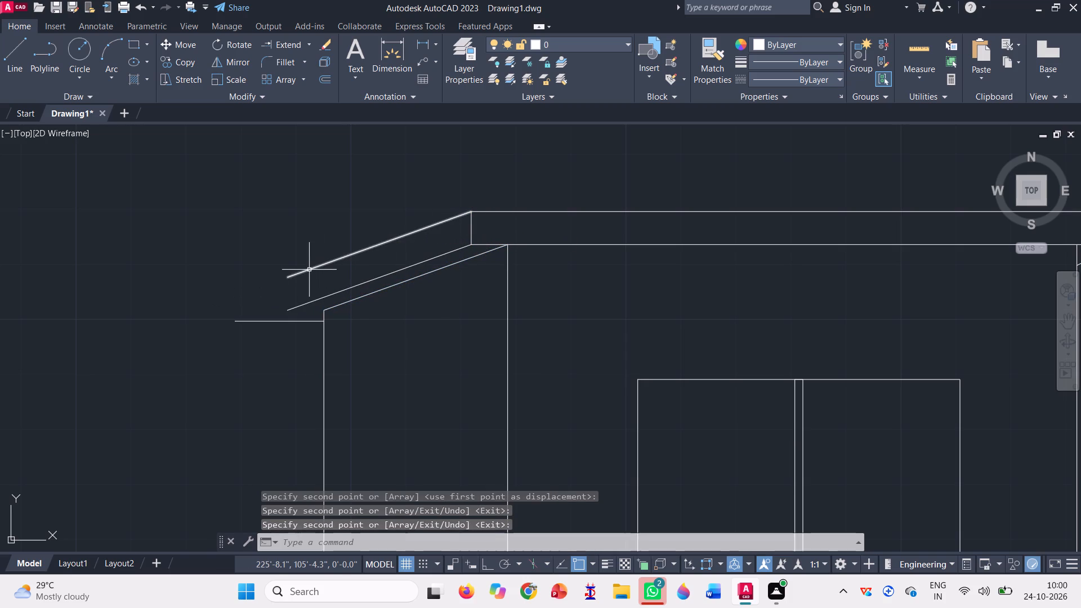
{"action": "key", "text": "Return"}
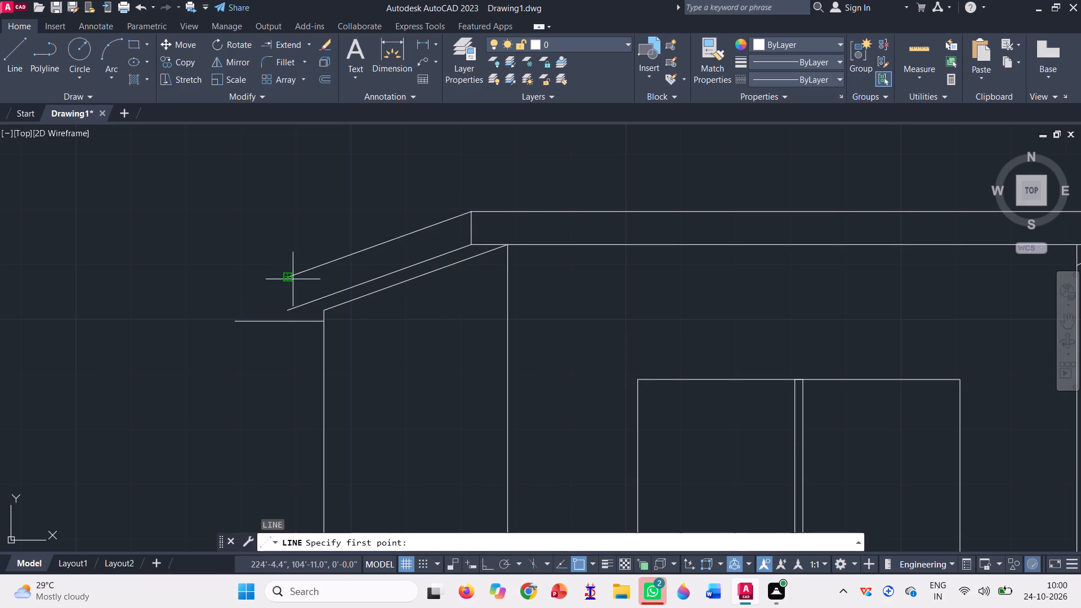
{"action": "left_click", "coordinate": [283, 272]}
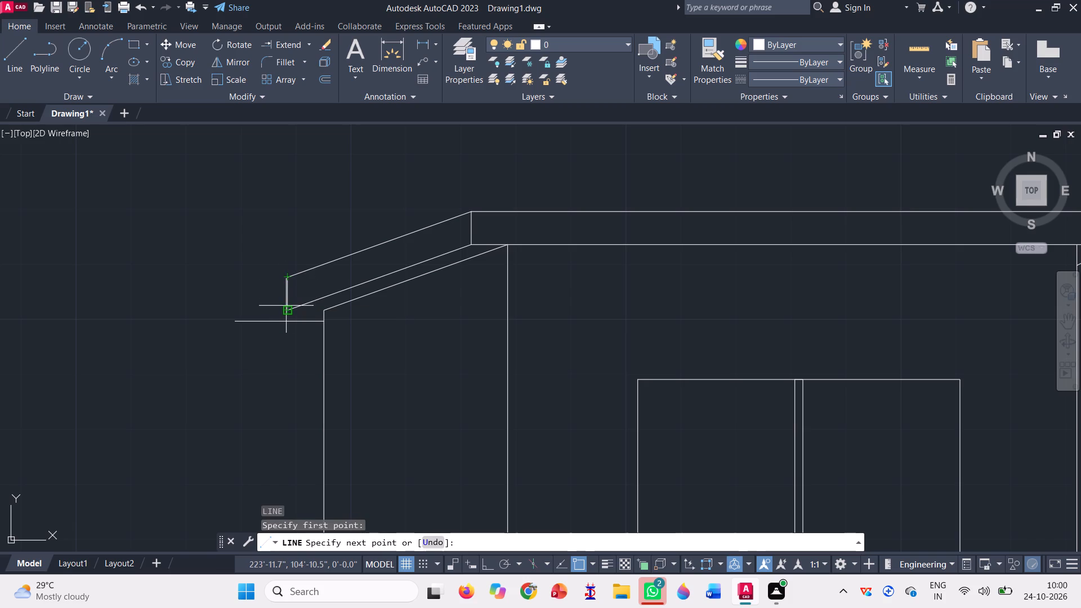
{"action": "left_click", "coordinate": [288, 309]}
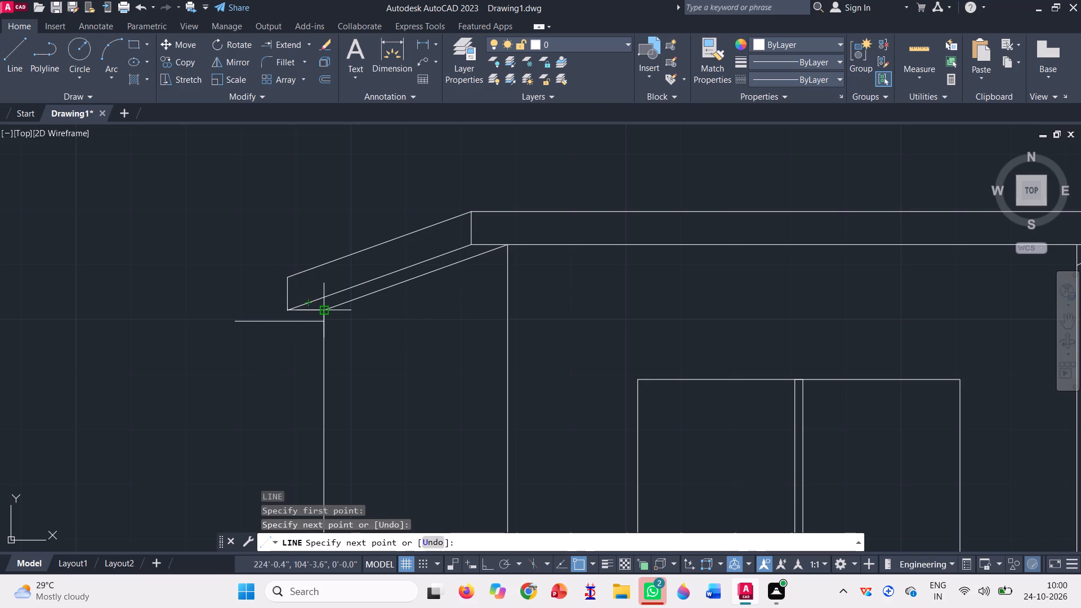
{"action": "left_click", "coordinate": [287, 317]}
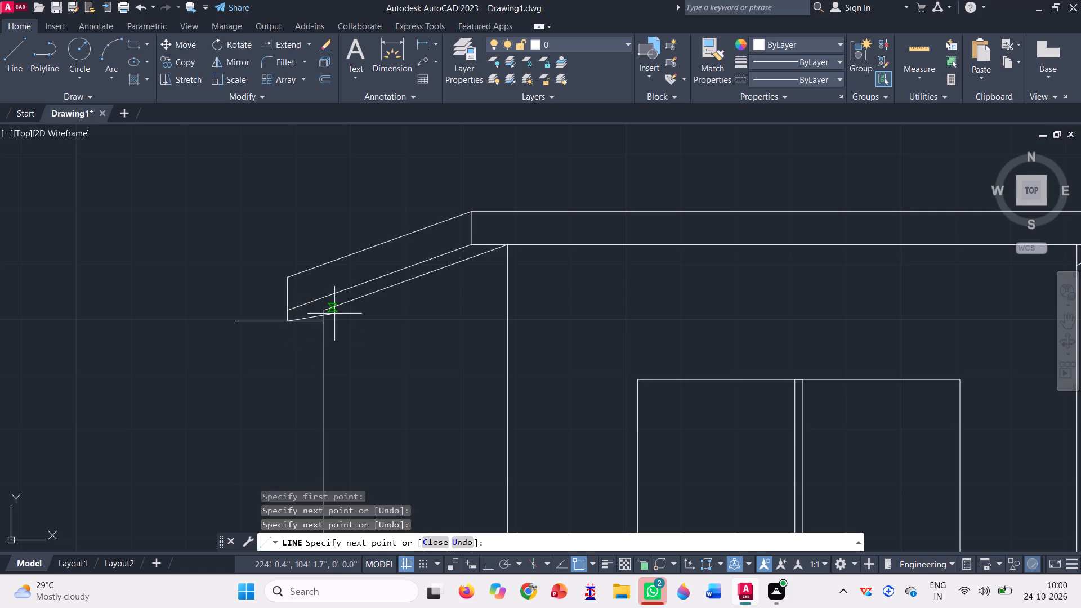
{"action": "left_click", "coordinate": [327, 309]}
{"action": "key", "text": "space"}
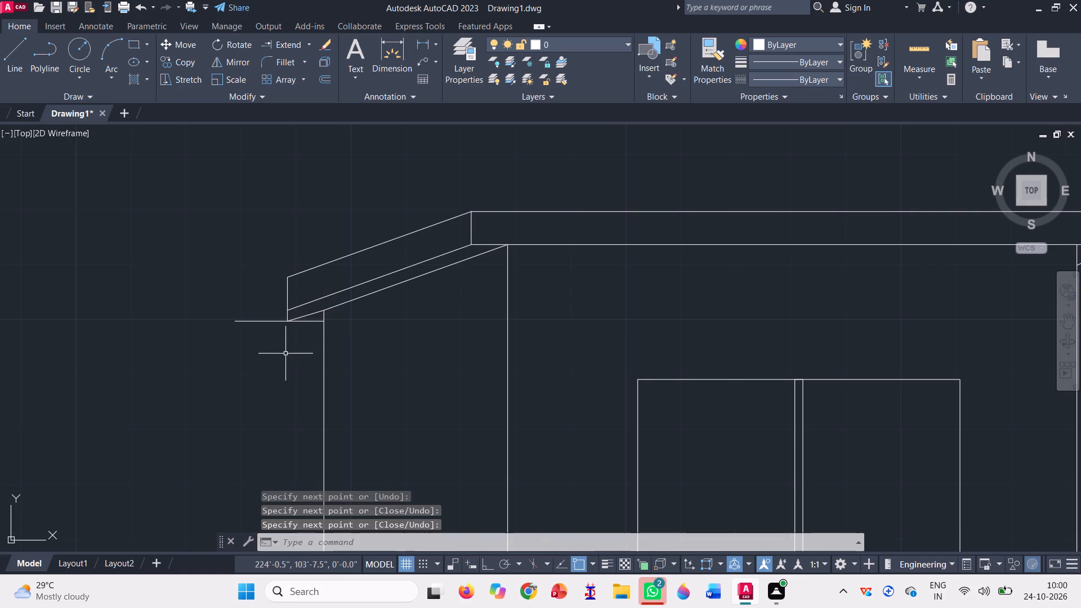
Erase the horizontal guide line projecting outward below the sloping slab.
{"action": "left_click", "coordinate": [278, 338]}
{"action": "left_click", "coordinate": [215, 290]}
{"action": "key", "text": "Delete"}
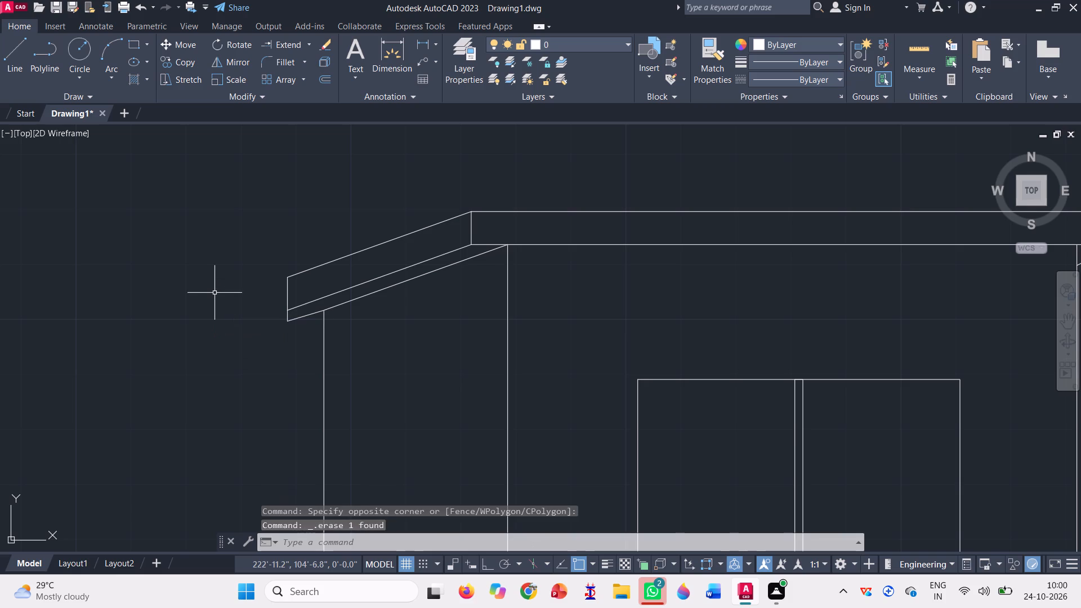
Draw a short slanted line from the sloping slab's lower end corner to the bottom line, just inside its outer tip.
{"action": "scroll", "coordinate": [296, 233], "scroll_direction": "down", "scroll_amount": 1}
{"action": "scroll", "coordinate": [290, 292], "scroll_direction": "up", "scroll_amount": 3}
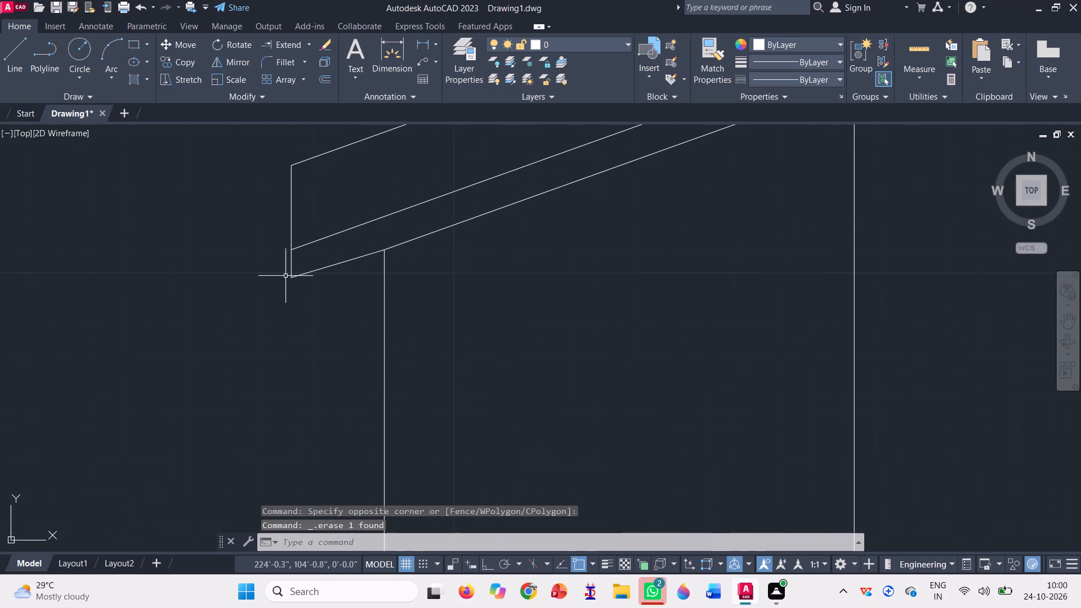
{"action": "left_click", "coordinate": [11, 55]}
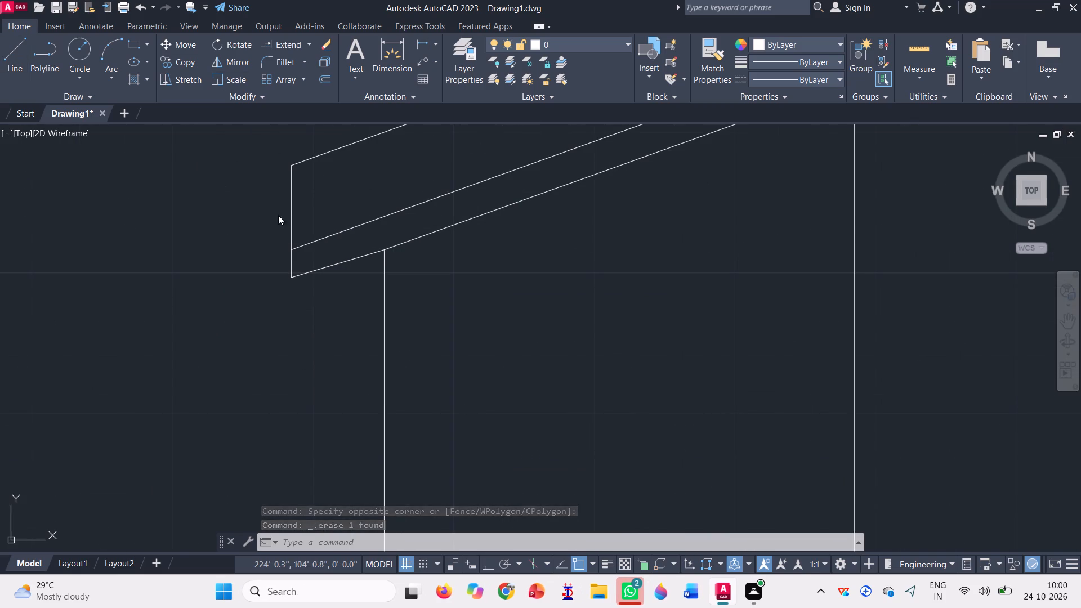
{"action": "left_click", "coordinate": [292, 245]}
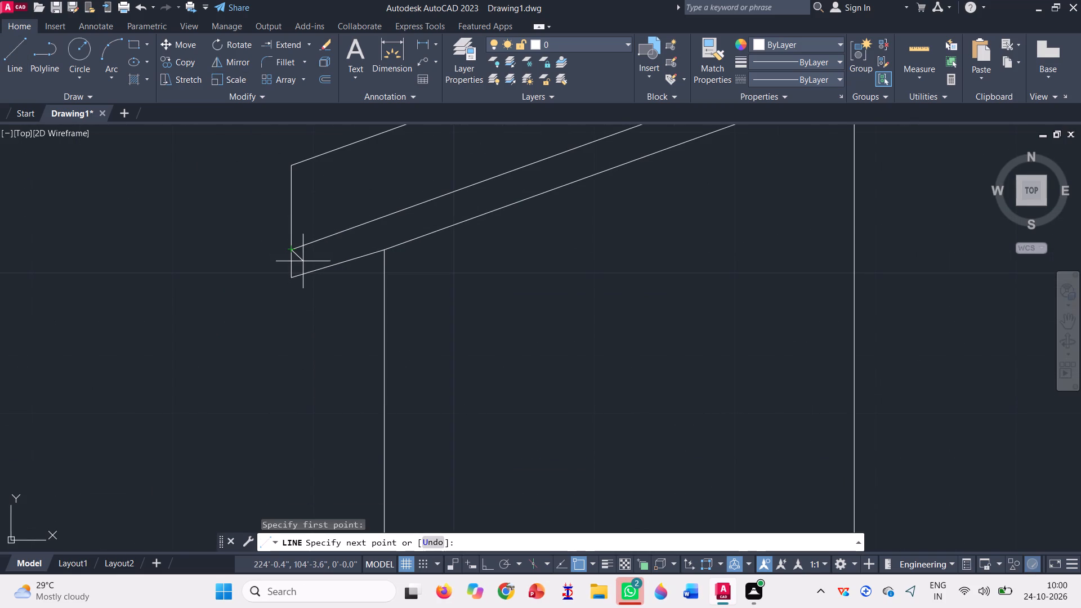
{"action": "left_click", "coordinate": [303, 274]}
{"action": "scroll", "coordinate": [301, 280], "scroll_direction": "down", "scroll_amount": 2}
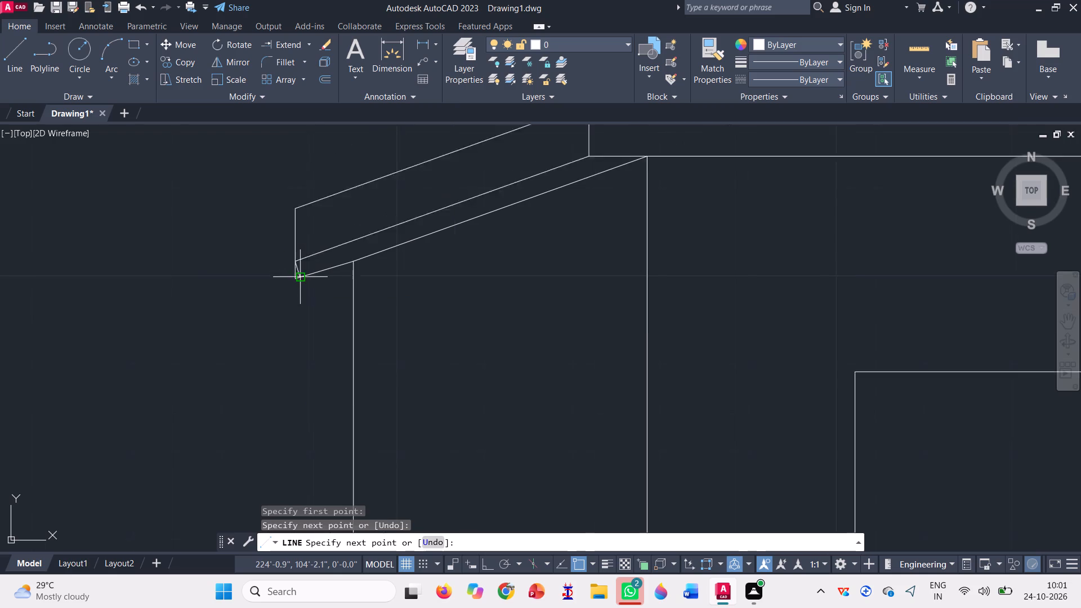
{"action": "key", "text": "space"}
Trim the vertical end line and bottom line outside the short slanted line at the sloping slab's tip.
{"action": "left_click", "coordinate": [308, 44]}
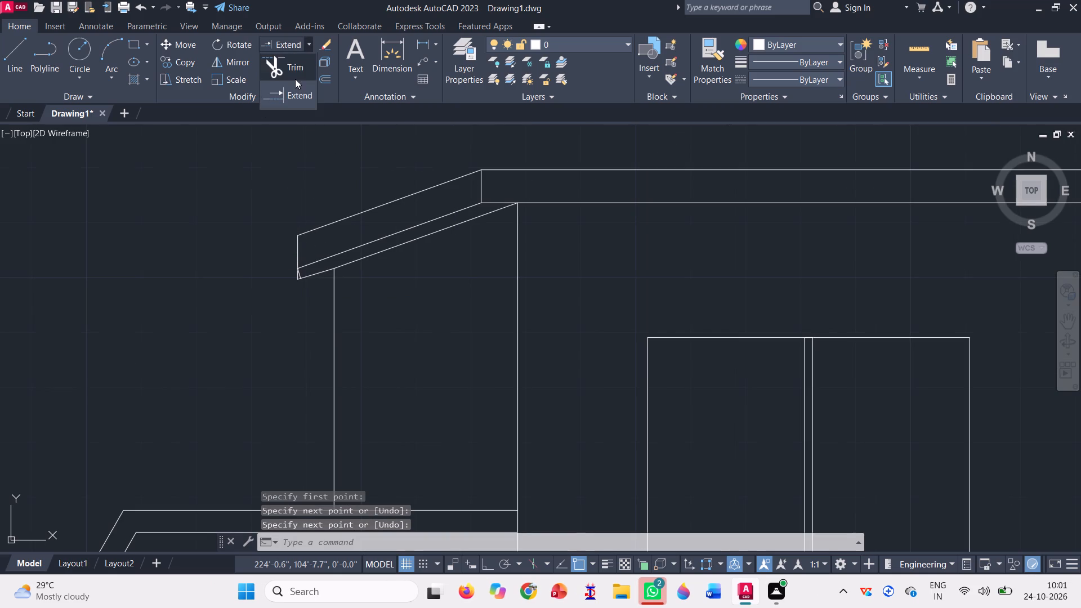
{"action": "left_click", "coordinate": [288, 66]}
{"action": "scroll", "coordinate": [311, 309], "scroll_direction": "up", "scroll_amount": 2}
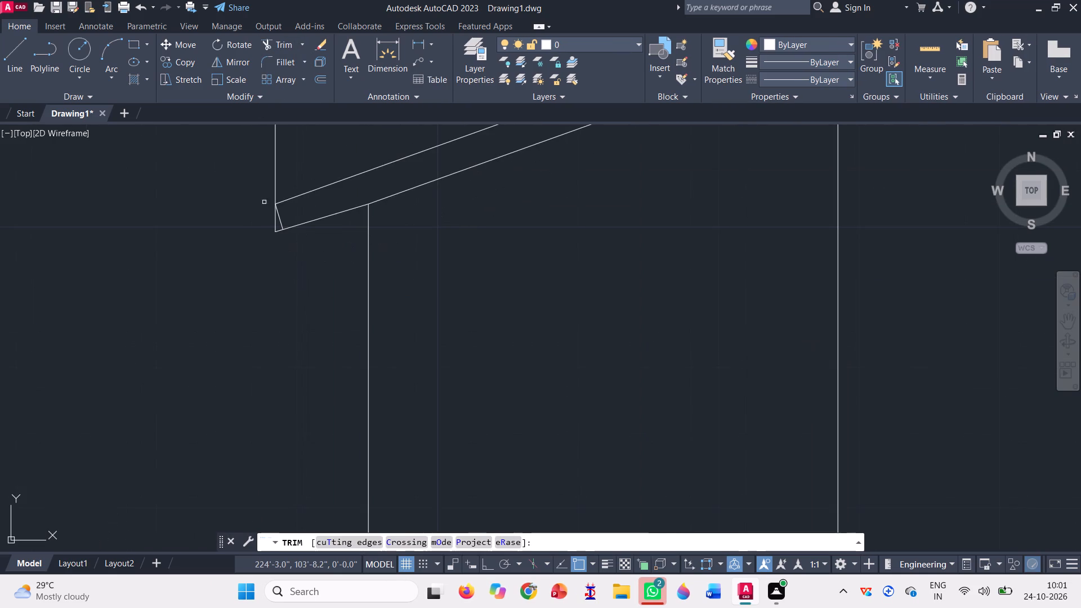
{"action": "scroll", "coordinate": [264, 202], "scroll_direction": "up", "scroll_amount": 3}
{"action": "left_click_drag", "start_coordinate": [287, 253], "coordinate": [291, 262]}
{"action": "left_click", "coordinate": [342, 347]}
{"action": "scroll", "coordinate": [272, 311], "scroll_direction": "down", "scroll_amount": 5}
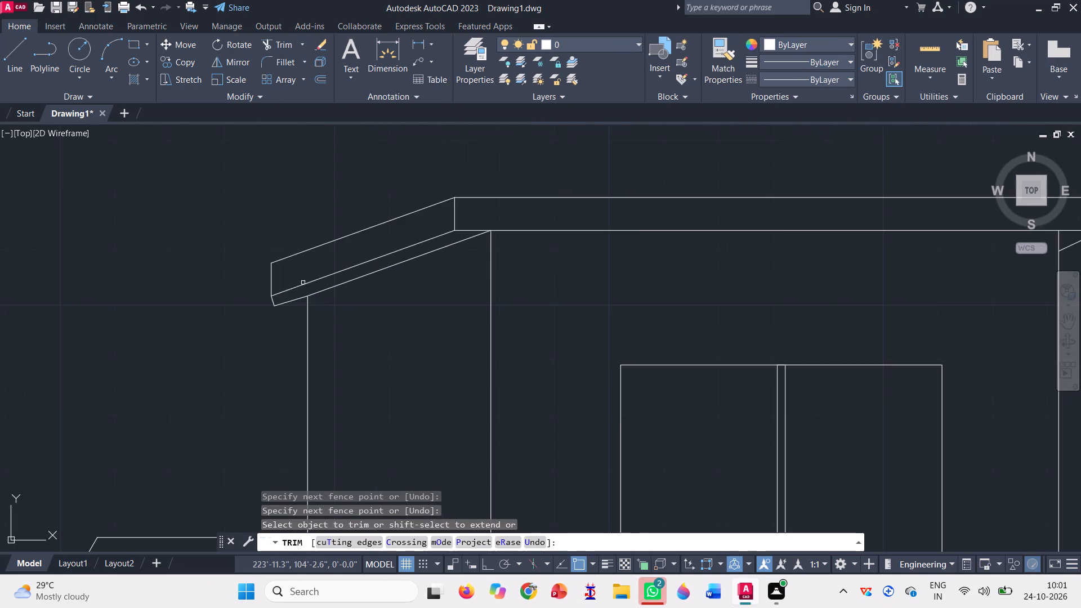
{"action": "scroll", "coordinate": [323, 236], "scroll_direction": "down", "scroll_amount": 1}
{"action": "key", "text": "Escape"}
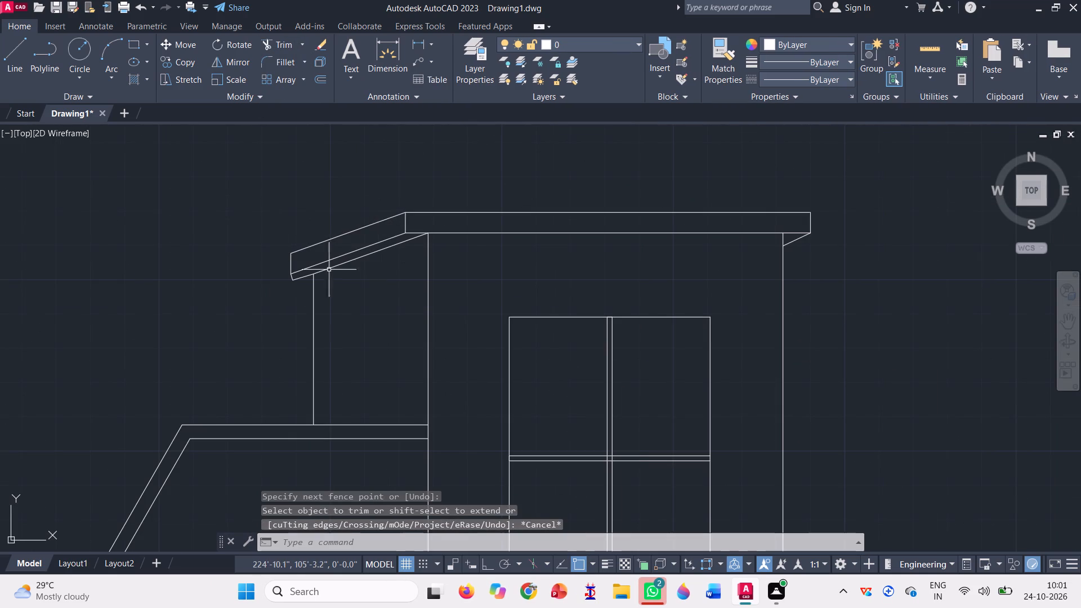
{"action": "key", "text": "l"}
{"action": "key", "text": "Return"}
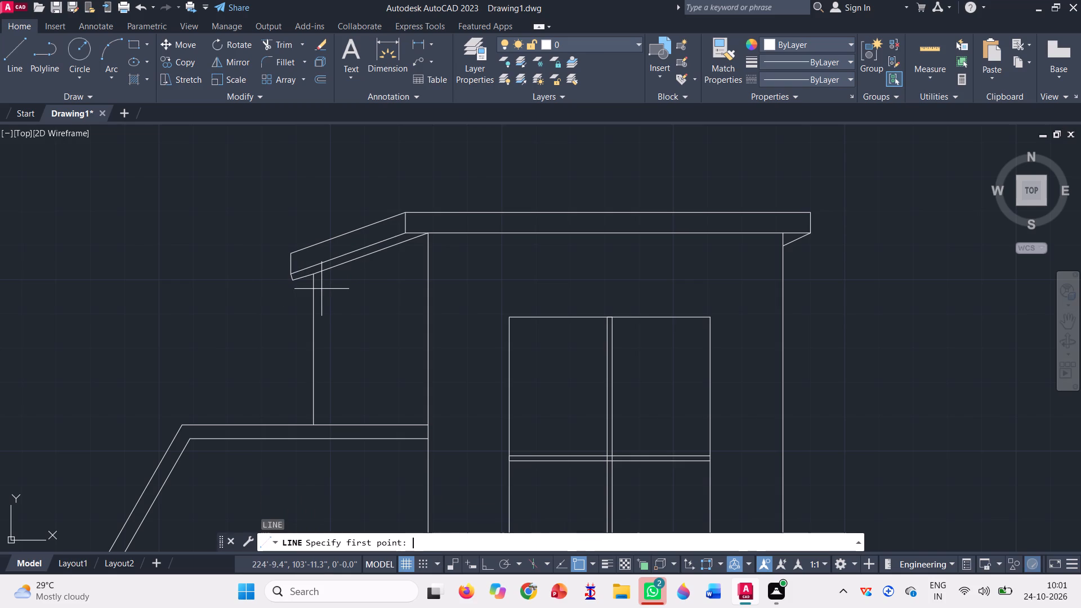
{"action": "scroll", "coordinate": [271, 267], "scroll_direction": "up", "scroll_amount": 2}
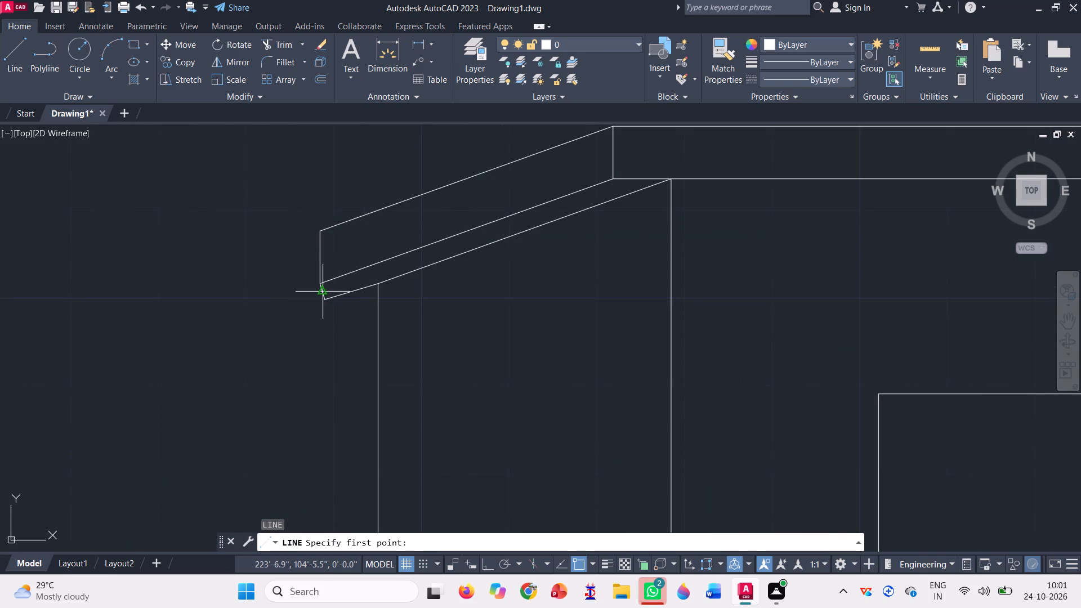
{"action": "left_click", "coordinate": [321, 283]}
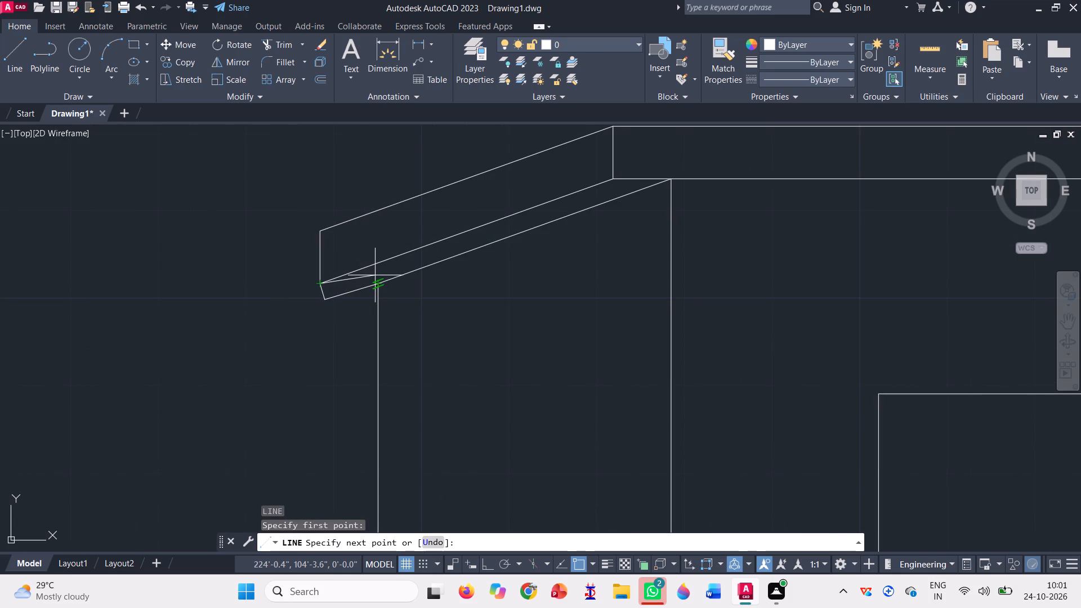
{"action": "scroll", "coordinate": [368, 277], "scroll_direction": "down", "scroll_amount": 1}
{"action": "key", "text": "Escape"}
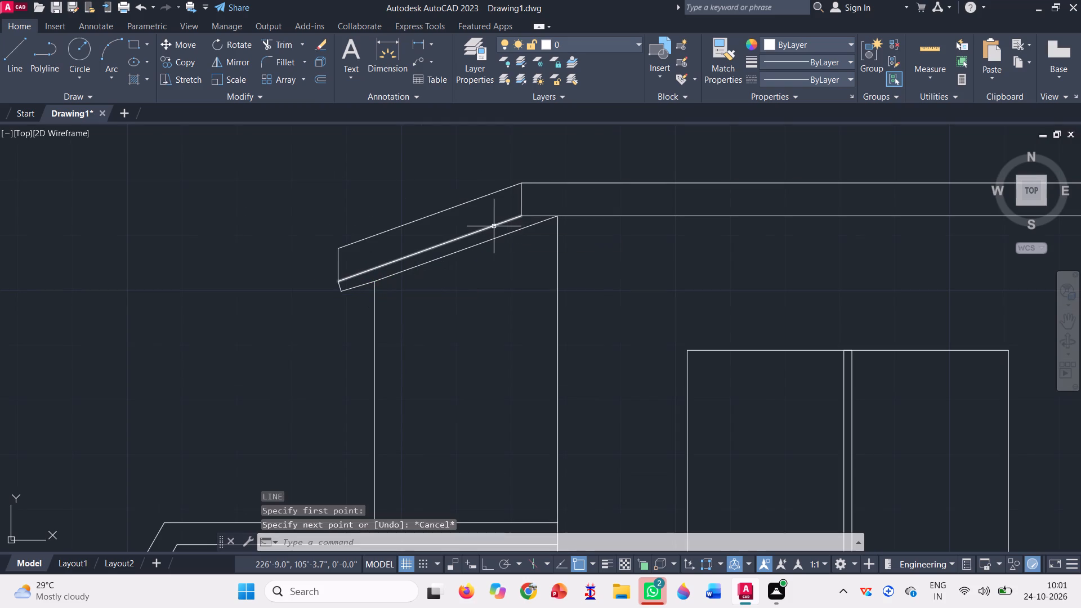
Copy the roof slab's bottom line from its end corner to the lower end corner of the sloping slab.
{"action": "left_click", "coordinate": [190, 68]}
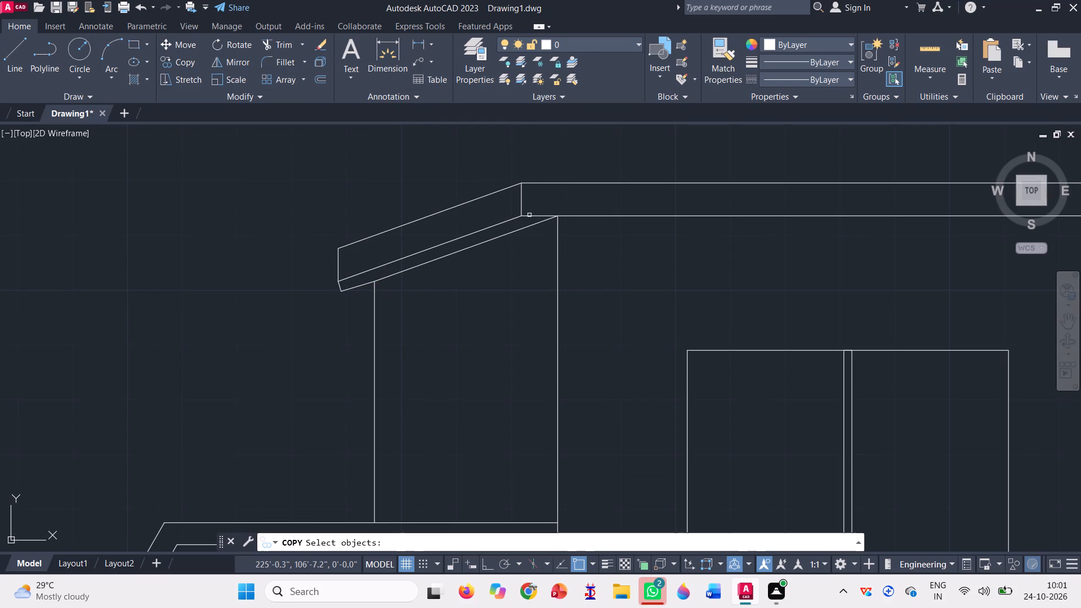
{"action": "left_click", "coordinate": [529, 215]}
{"action": "key", "text": "space"}
{"action": "left_click", "coordinate": [521, 212]}
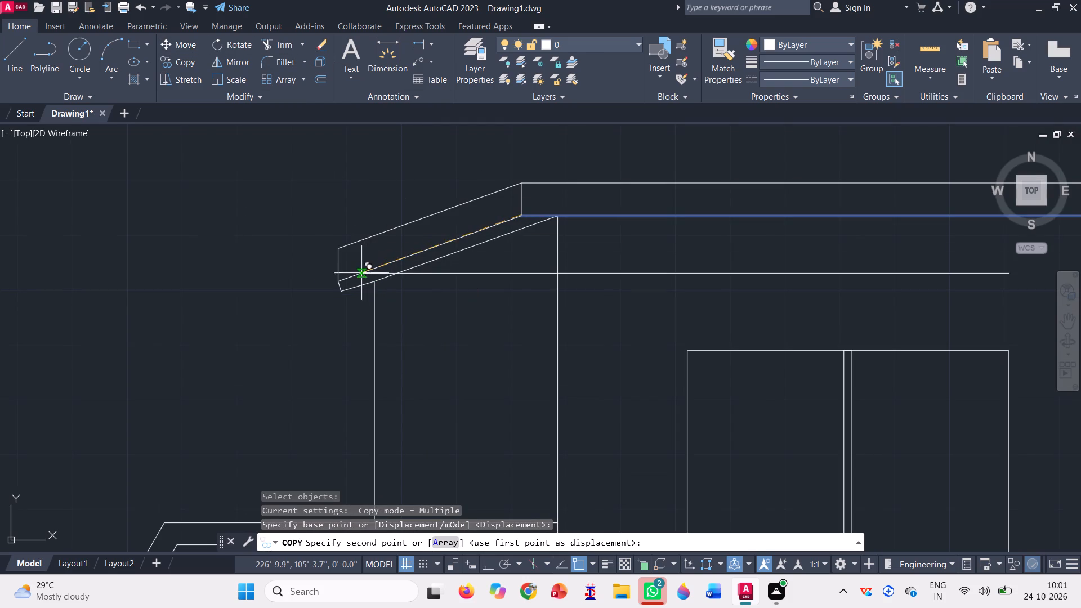
{"action": "scroll", "coordinate": [345, 279], "scroll_direction": "up", "scroll_amount": 2}
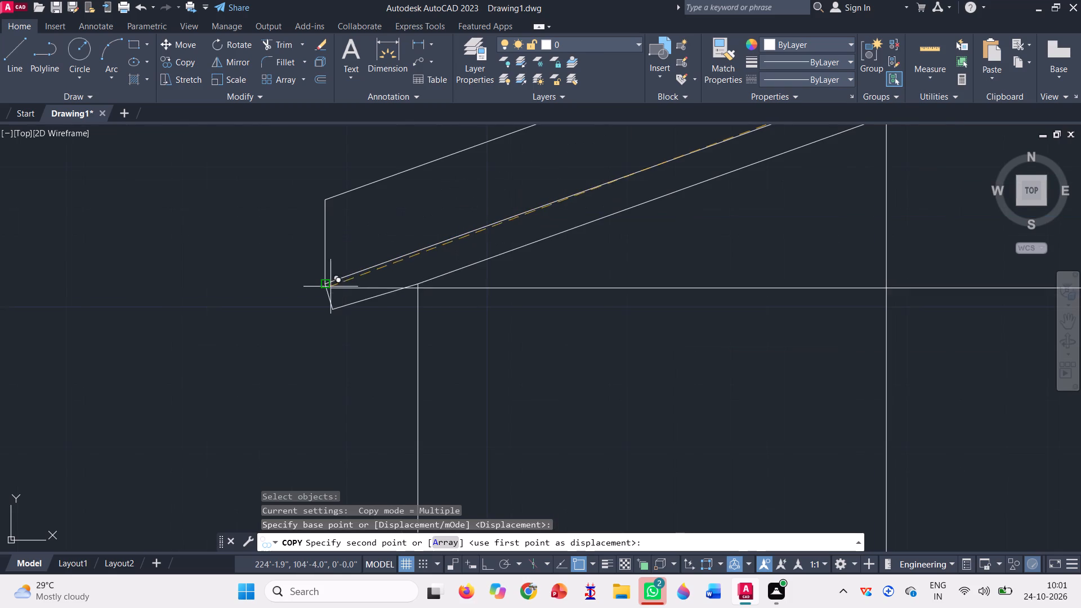
{"action": "left_click", "coordinate": [325, 285]}
{"action": "scroll", "coordinate": [326, 285], "scroll_direction": "down", "scroll_amount": 3}
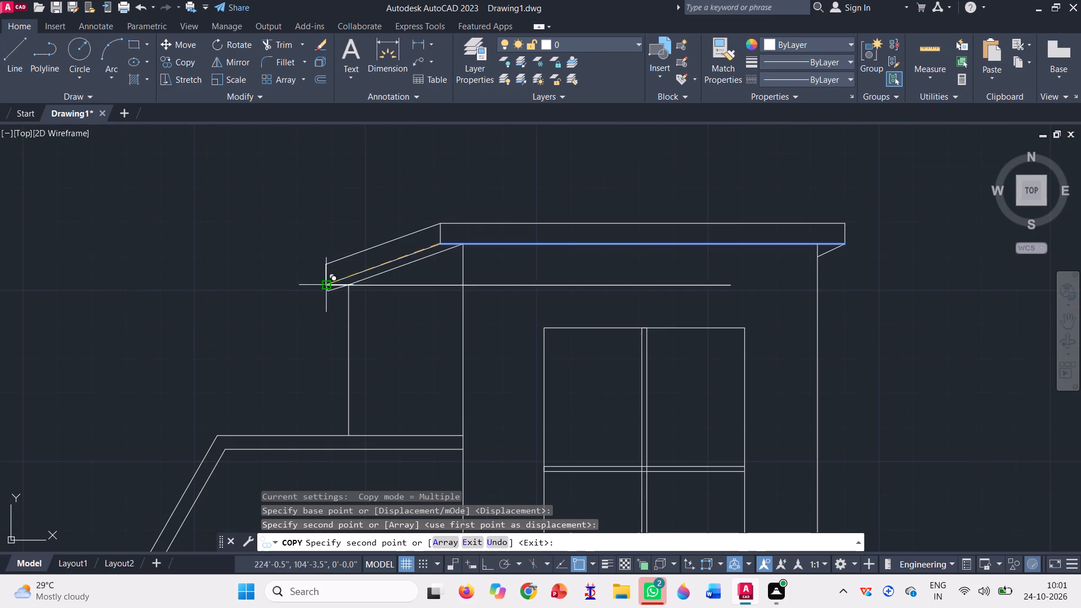
{"action": "key", "text": "space"}
Trim the copied line back to the outer wall and remove the slanted tip lines beneath it.
{"action": "left_click", "coordinate": [278, 42]}
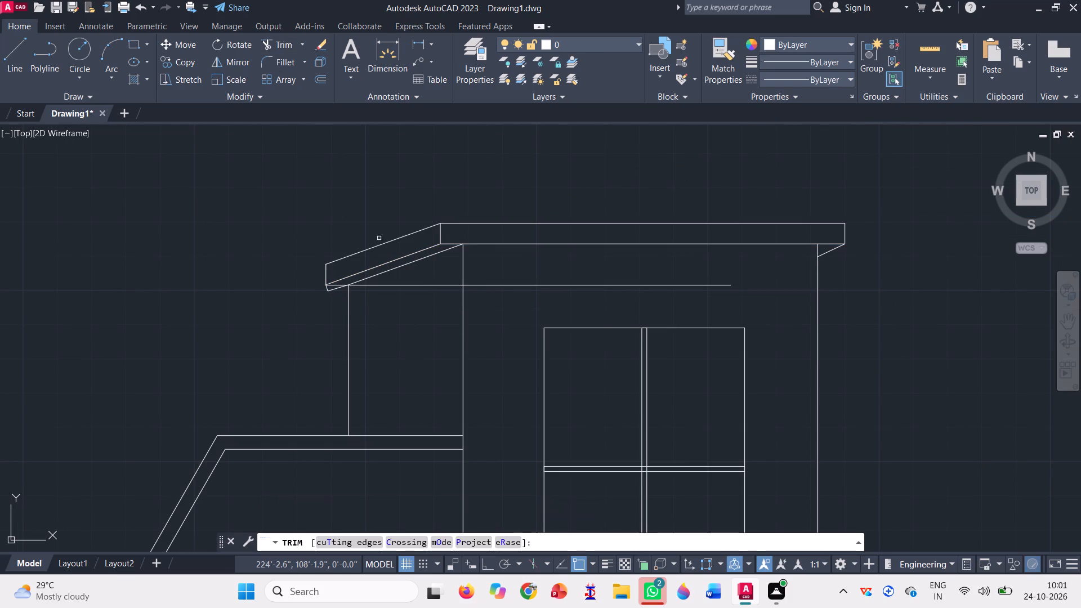
{"action": "left_click", "coordinate": [501, 265]}
{"action": "left_click", "coordinate": [493, 316]}
{"action": "left_click", "coordinate": [390, 284]}
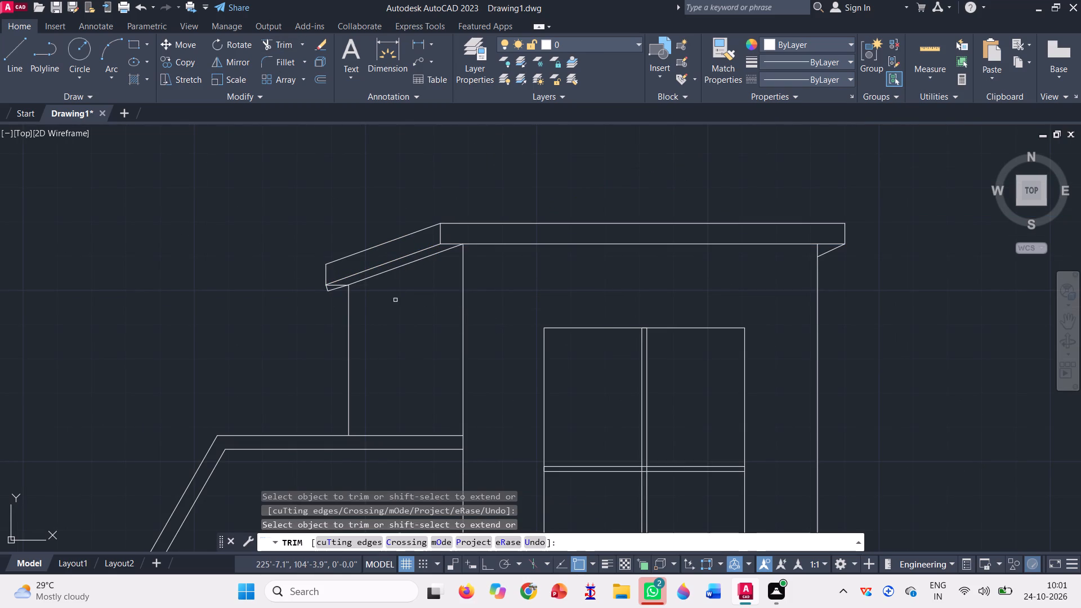
{"action": "scroll", "coordinate": [325, 285], "scroll_direction": "up", "scroll_amount": 3}
{"action": "left_click", "coordinate": [320, 338]}
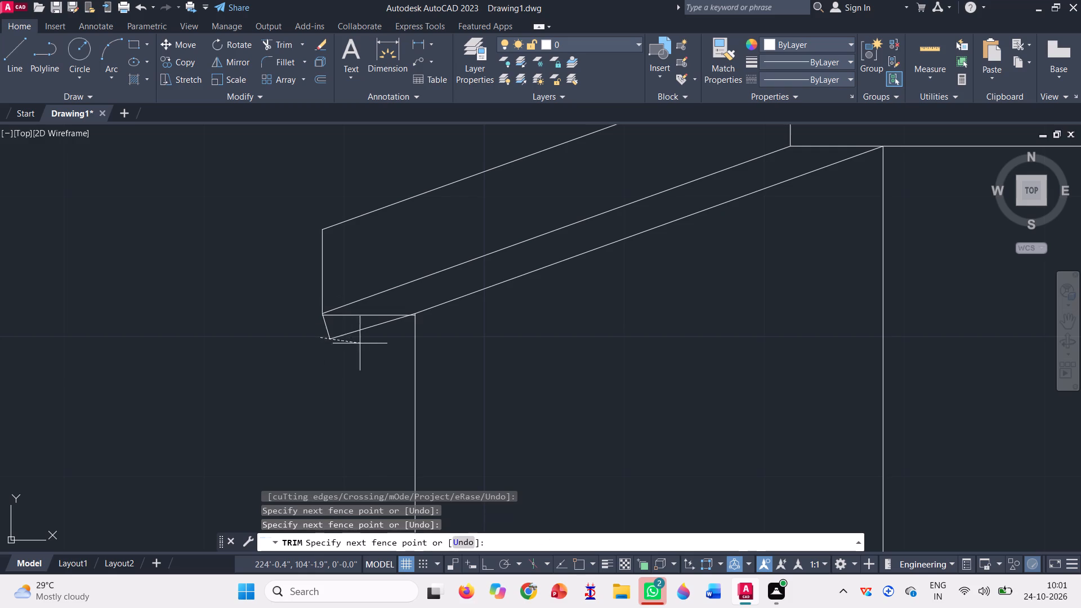
{"action": "left_click", "coordinate": [366, 327]}
{"action": "scroll", "coordinate": [358, 334], "scroll_direction": "down", "scroll_amount": 2}
{"action": "left_click", "coordinate": [358, 334]}
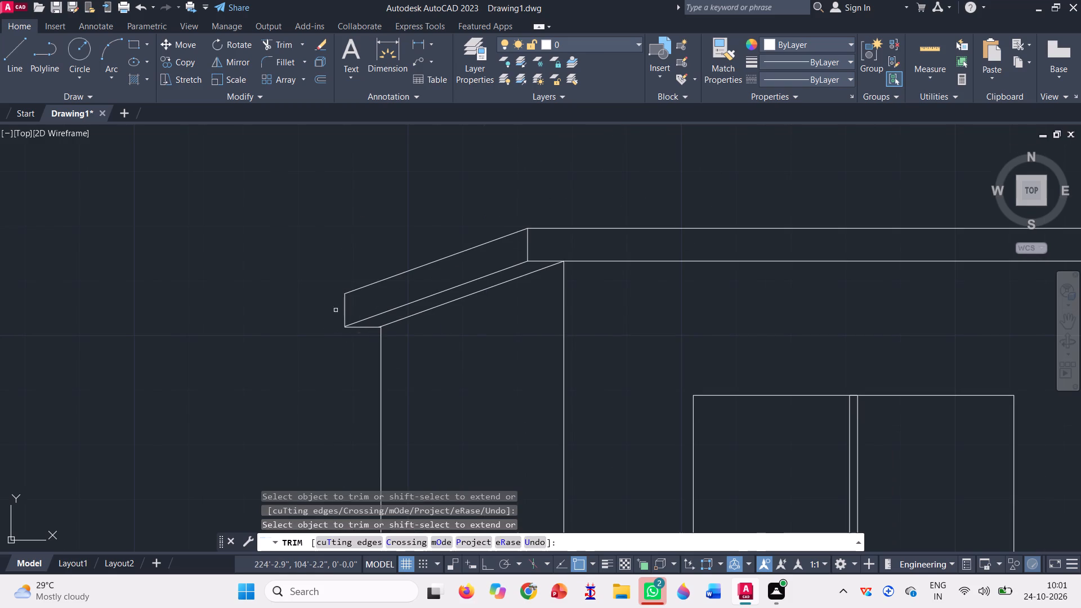
{"action": "scroll", "coordinate": [340, 283], "scroll_direction": "down", "scroll_amount": 2}
{"action": "key", "text": "Escape"}
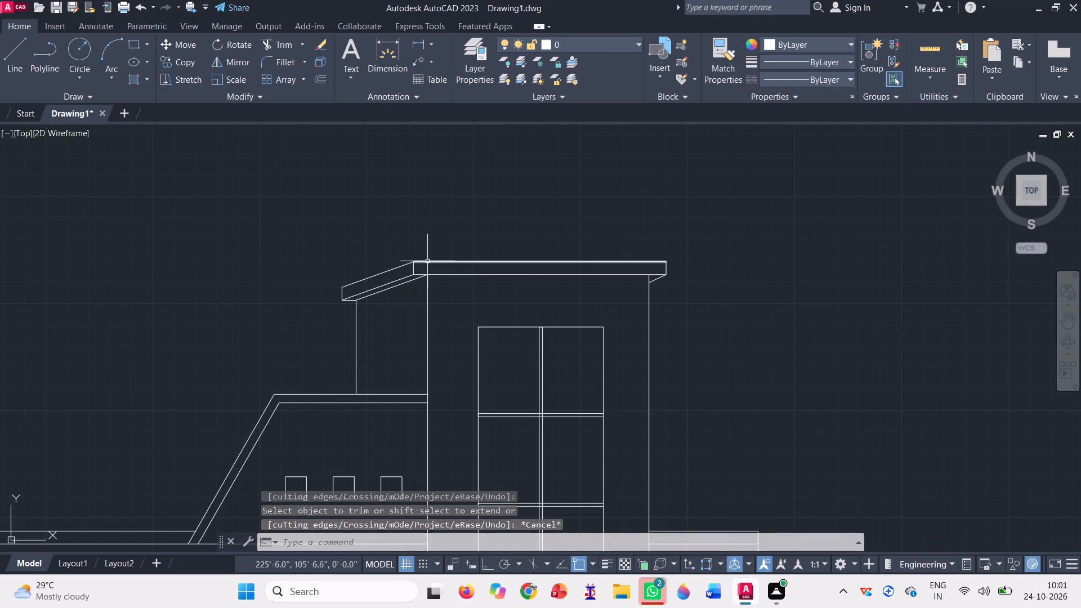
Draw two stacked rectangles, about 7 and 12 inches high, across the wing beyond the tower, starting at its upper floor line.
{"action": "scroll", "coordinate": [427, 259], "scroll_direction": "down", "scroll_amount": 1}
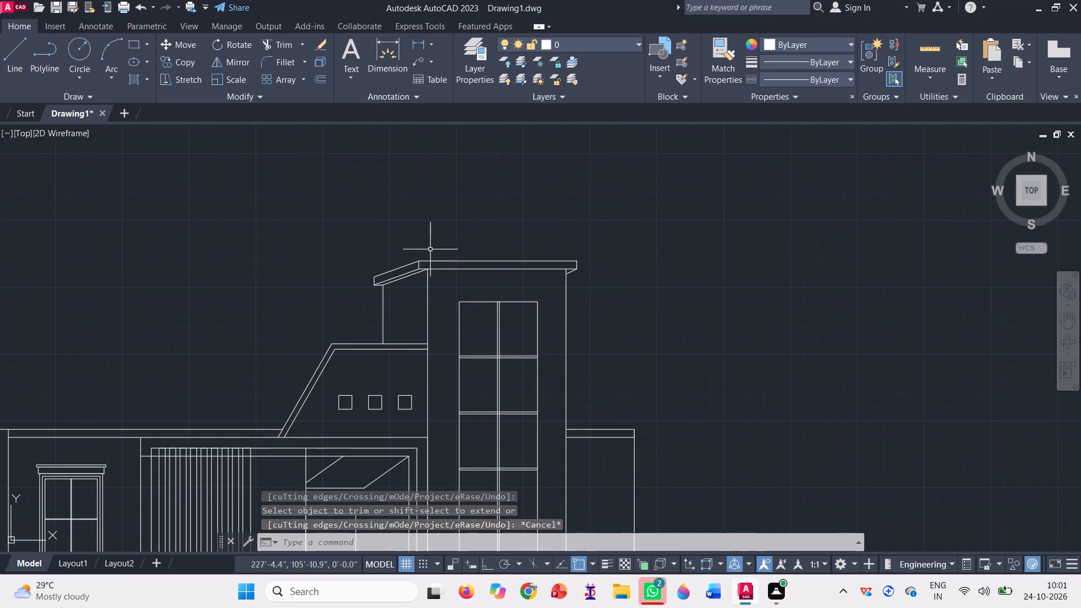
{"action": "scroll", "coordinate": [423, 237], "scroll_direction": "down", "scroll_amount": 2}
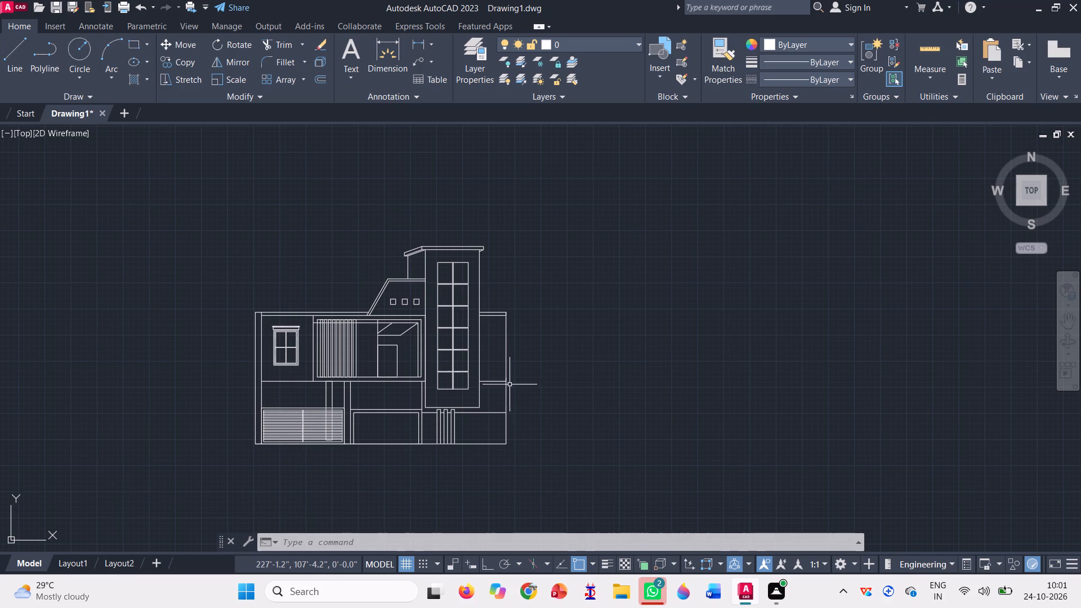
{"action": "left_click", "coordinate": [132, 42]}
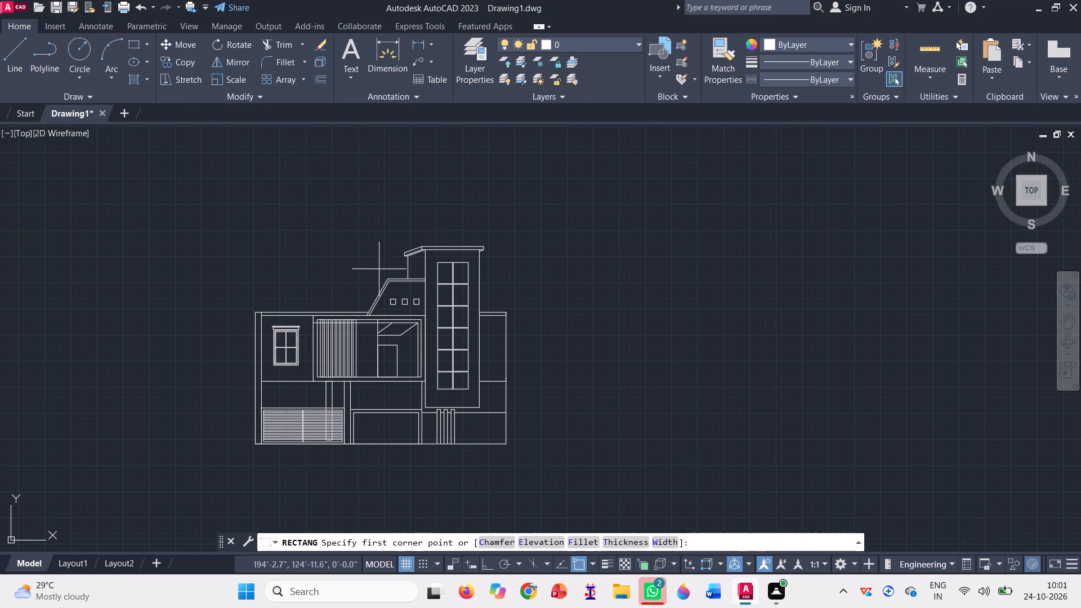
{"action": "scroll", "coordinate": [507, 353], "scroll_direction": "up", "scroll_amount": 2}
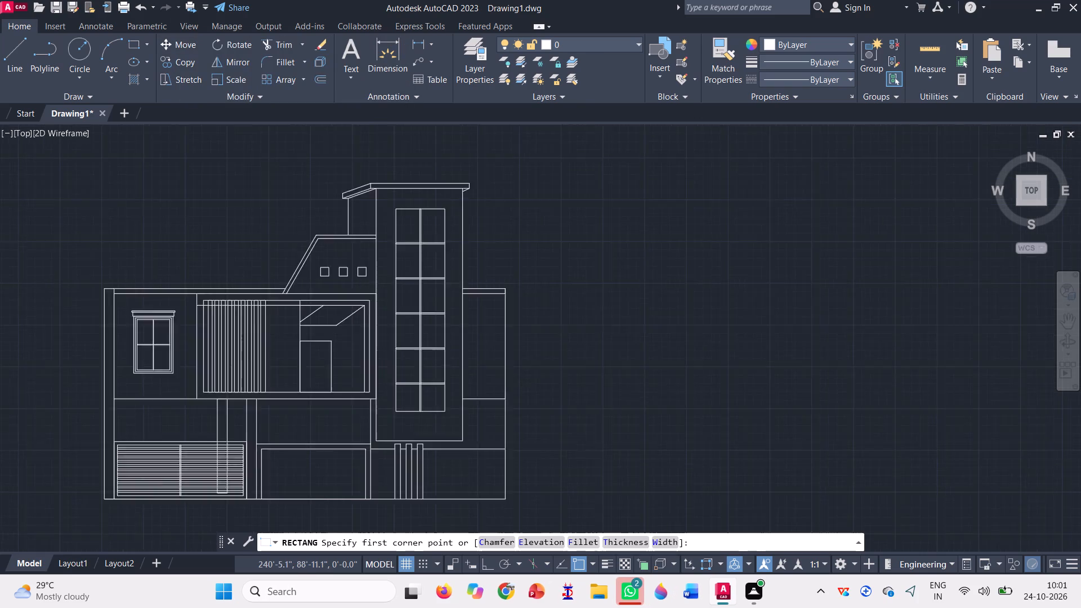
{"action": "scroll", "coordinate": [506, 430], "scroll_direction": "up", "scroll_amount": 3}
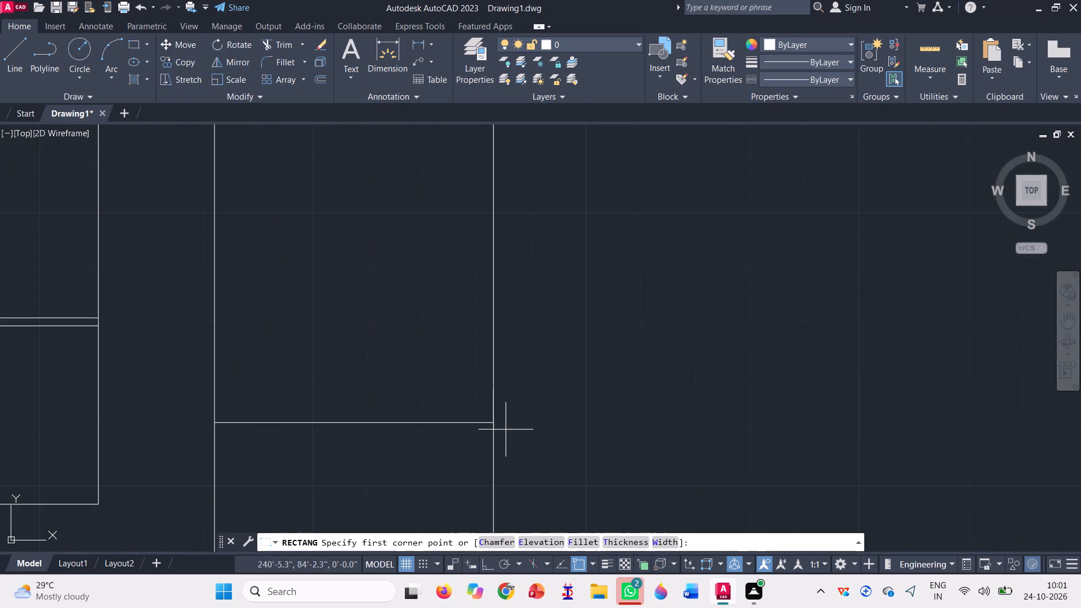
{"action": "left_click", "coordinate": [490, 422]}
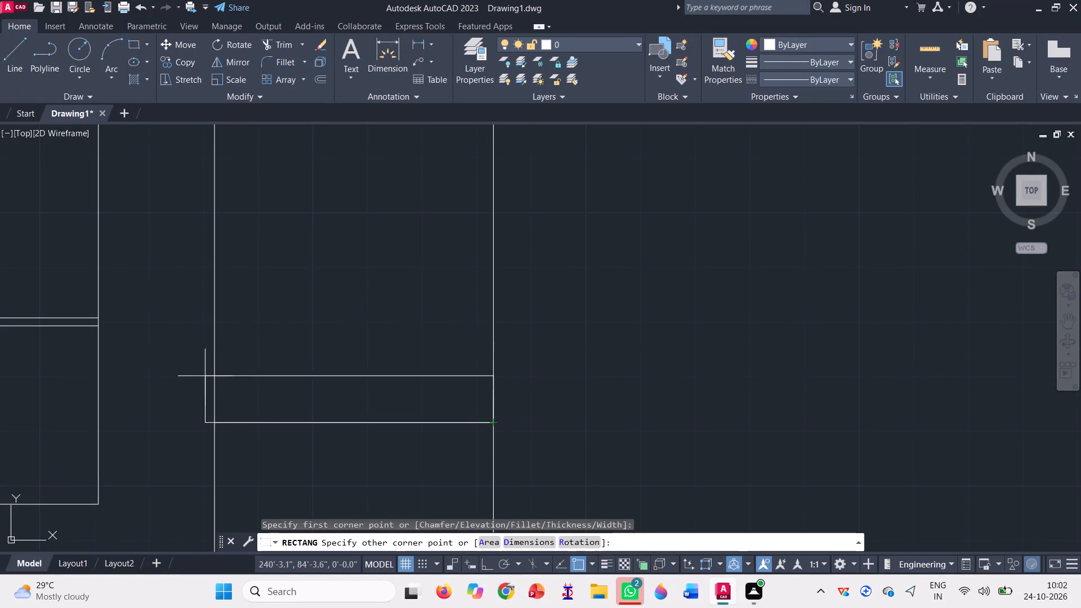
{"action": "left_click", "coordinate": [214, 383]}
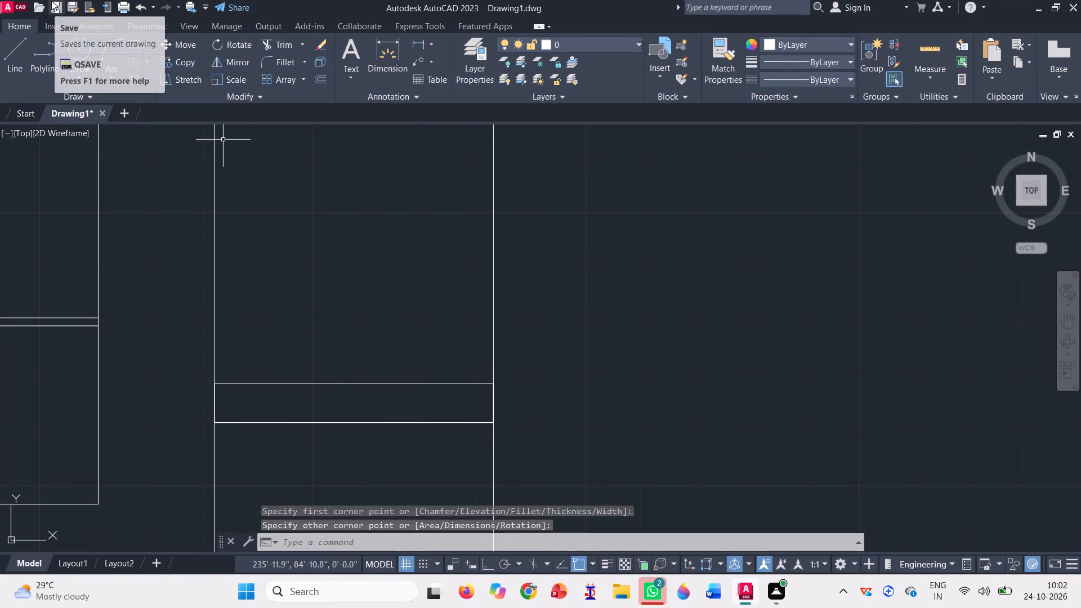
{"action": "left_click", "coordinate": [134, 46]}
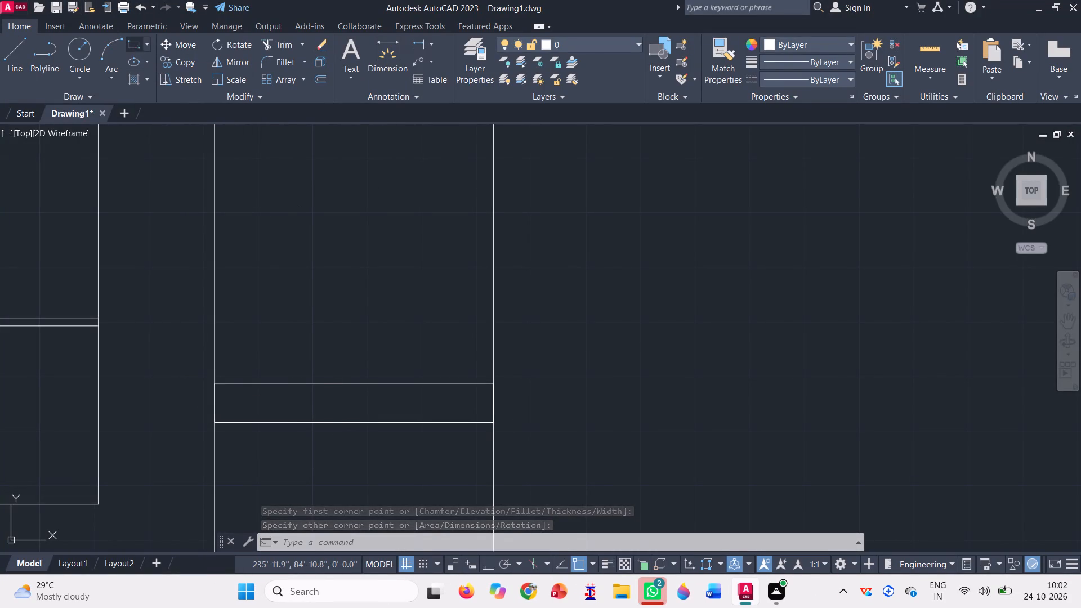
{"action": "left_click", "coordinate": [492, 384]}
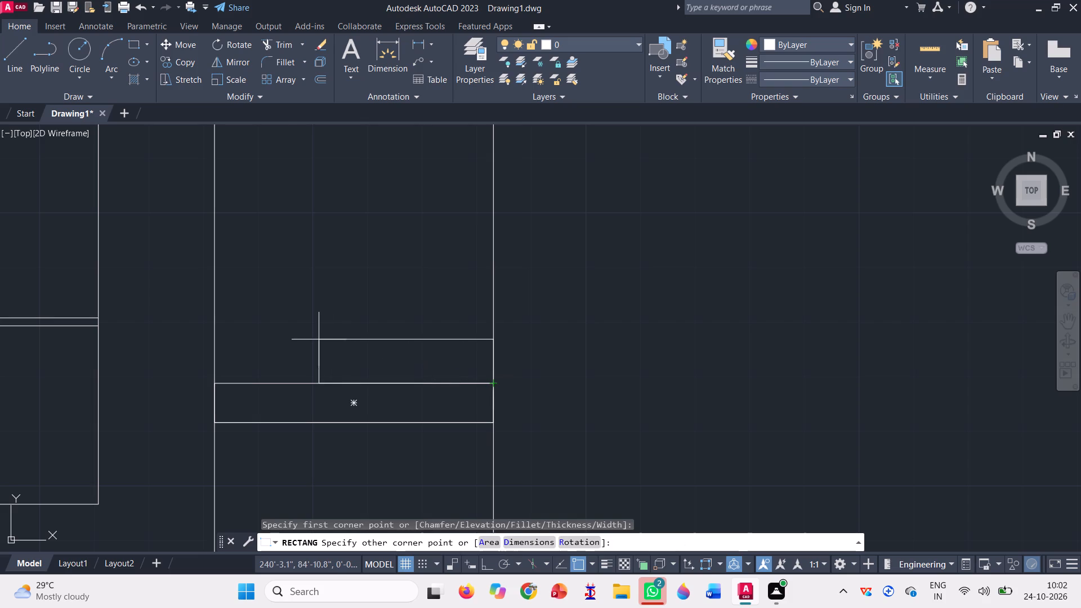
{"action": "left_click", "coordinate": [213, 317]}
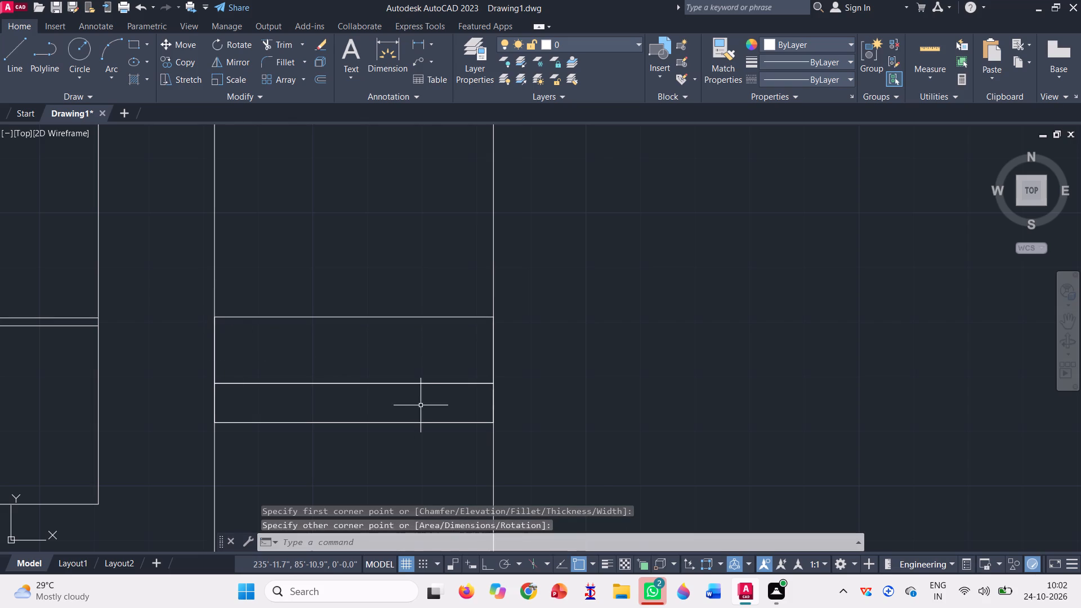
Copy both stacked rectangles up to the wing's roof, placing their lower outer corner on the lower roof line at the outer wall.
{"action": "left_click", "coordinate": [185, 61]}
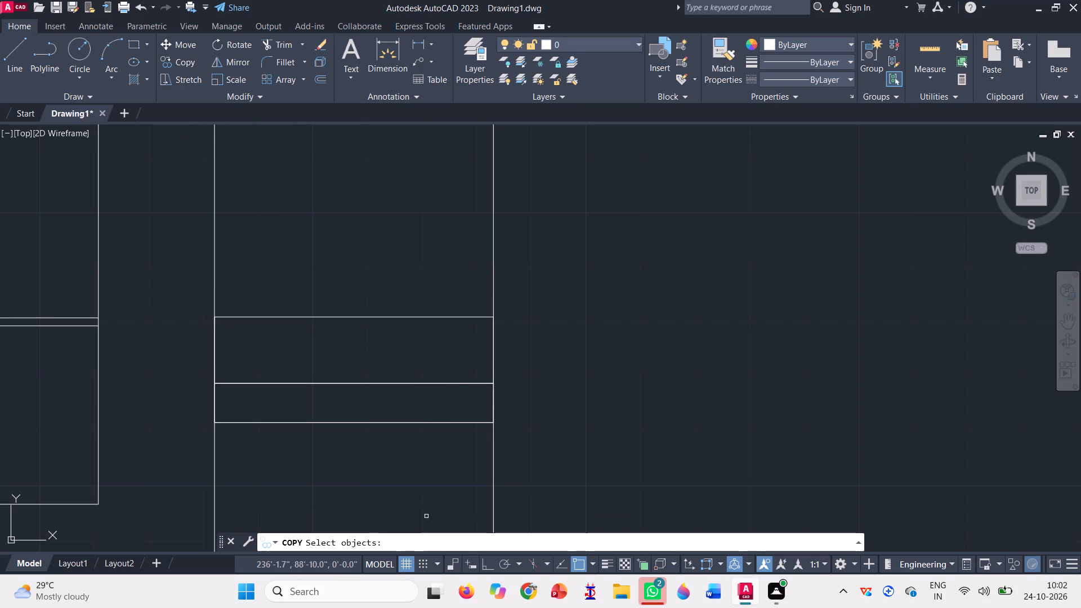
{"action": "left_click", "coordinate": [423, 469]}
{"action": "left_click", "coordinate": [447, 492]}
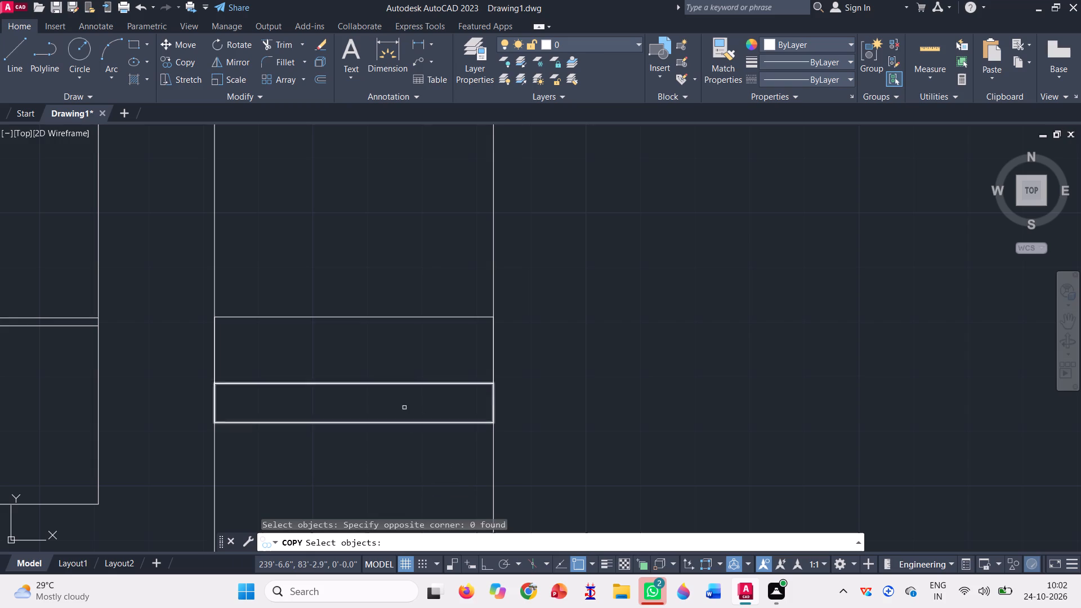
{"action": "left_click", "coordinate": [400, 398]}
{"action": "left_click", "coordinate": [286, 224]}
{"action": "key", "text": "space"}
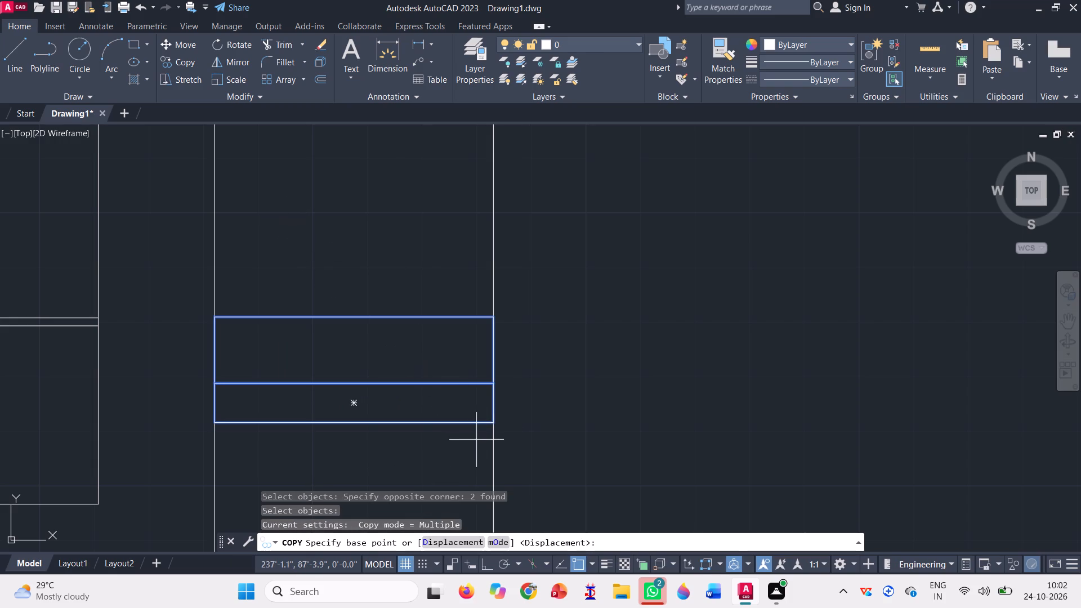
{"action": "left_click", "coordinate": [495, 421]}
{"action": "scroll", "coordinate": [497, 432], "scroll_direction": "down", "scroll_amount": 3}
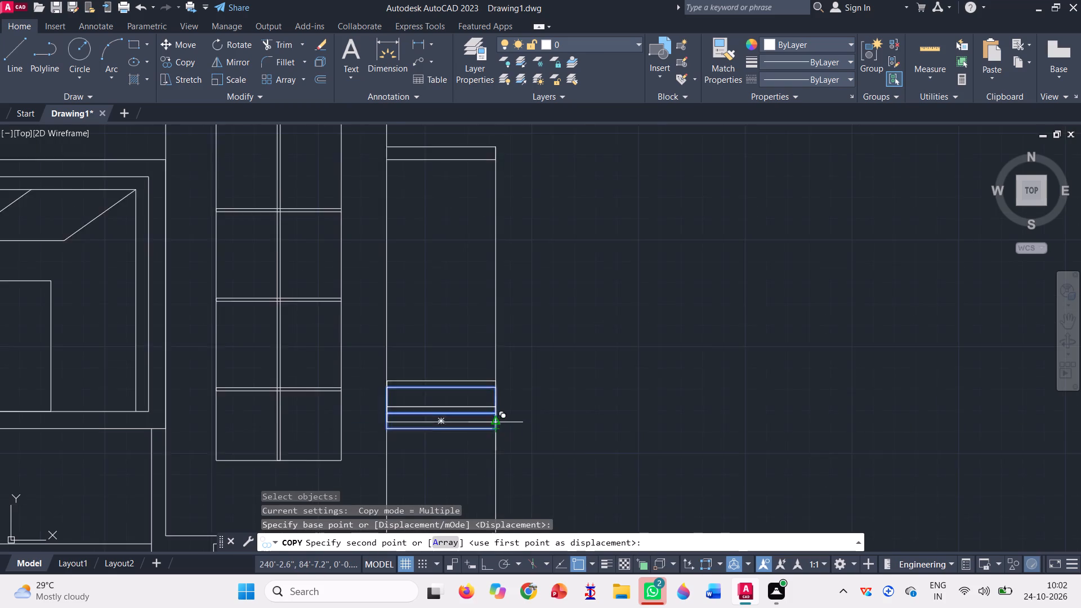
{"action": "scroll", "coordinate": [484, 242], "scroll_direction": "up", "scroll_amount": 2}
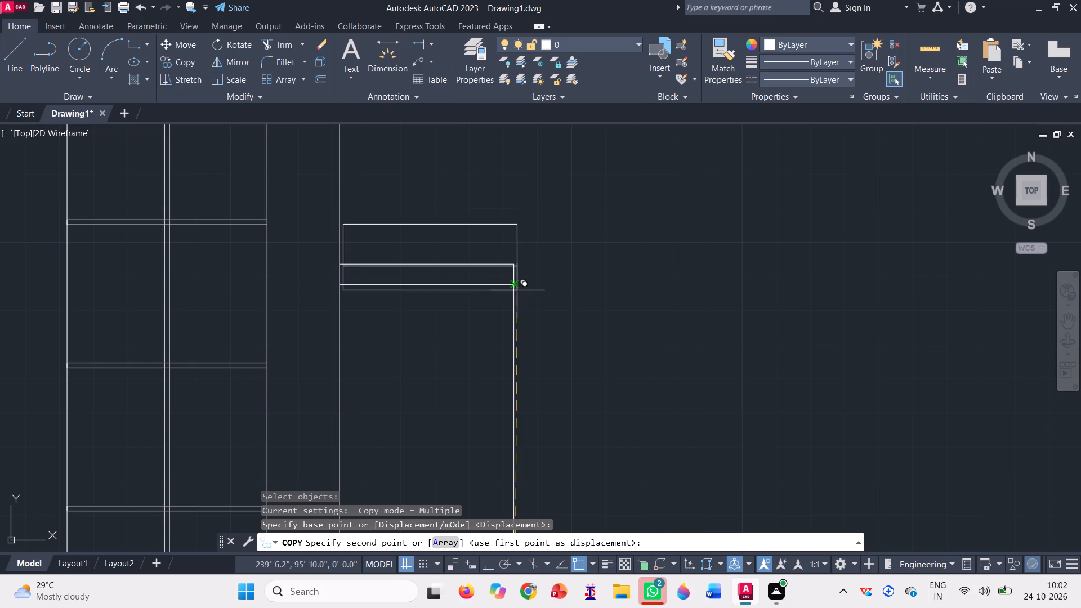
{"action": "left_click", "coordinate": [515, 285]}
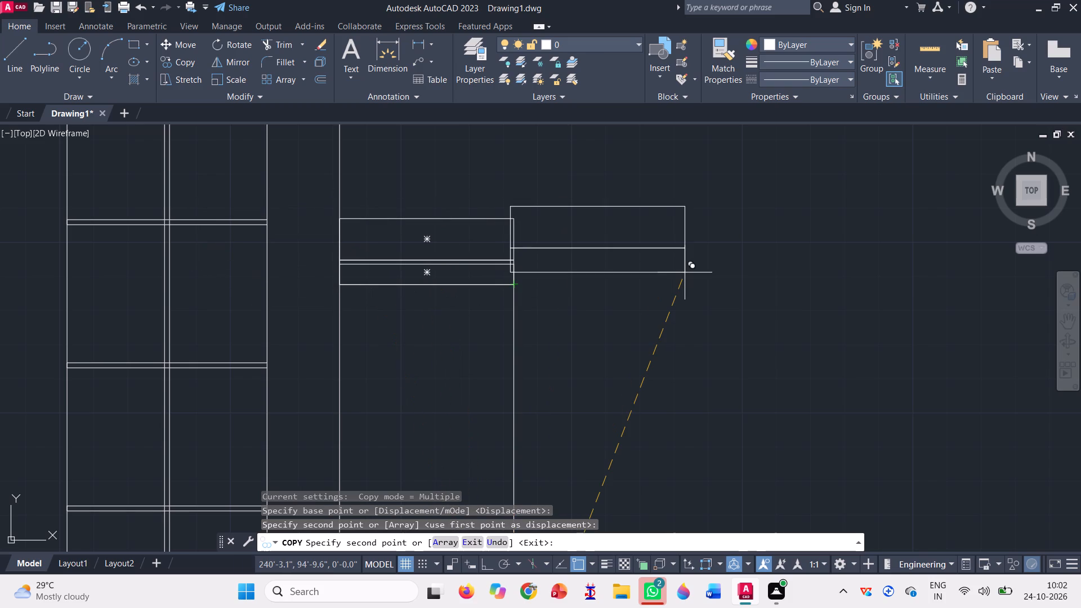
{"action": "key", "text": "Escape"}
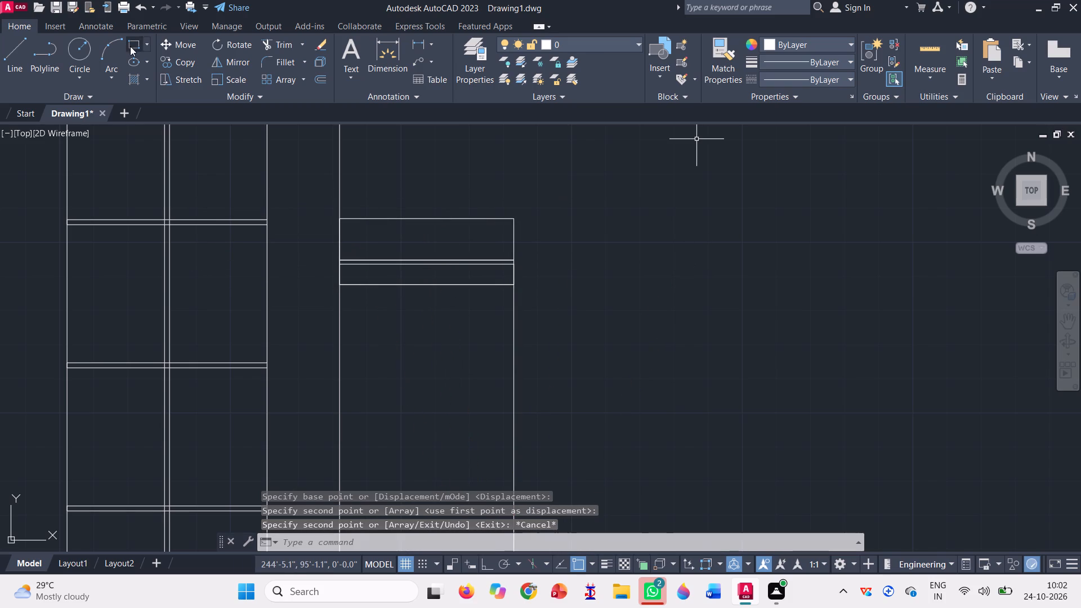
Trim away the wing's old roof top line just below the top edge of the copied lower rectangle.
{"action": "left_click", "coordinate": [265, 39]}
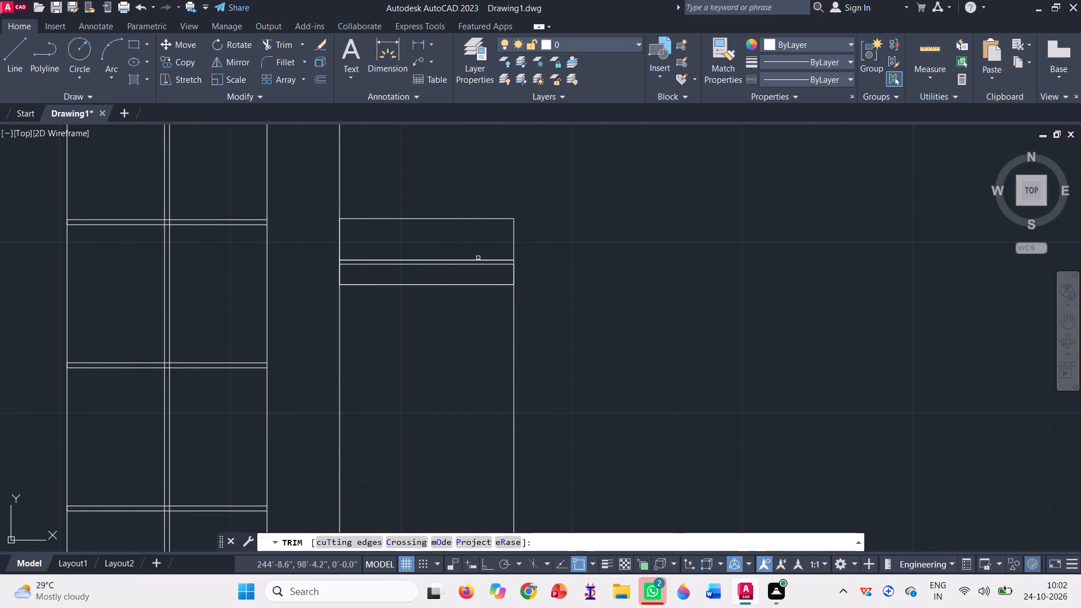
{"action": "scroll", "coordinate": [477, 258], "scroll_direction": "up", "scroll_amount": 3}
{"action": "left_click", "coordinate": [475, 275]}
{"action": "left_click", "coordinate": [461, 315]}
{"action": "scroll", "coordinate": [430, 230], "scroll_direction": "down", "scroll_amount": 4}
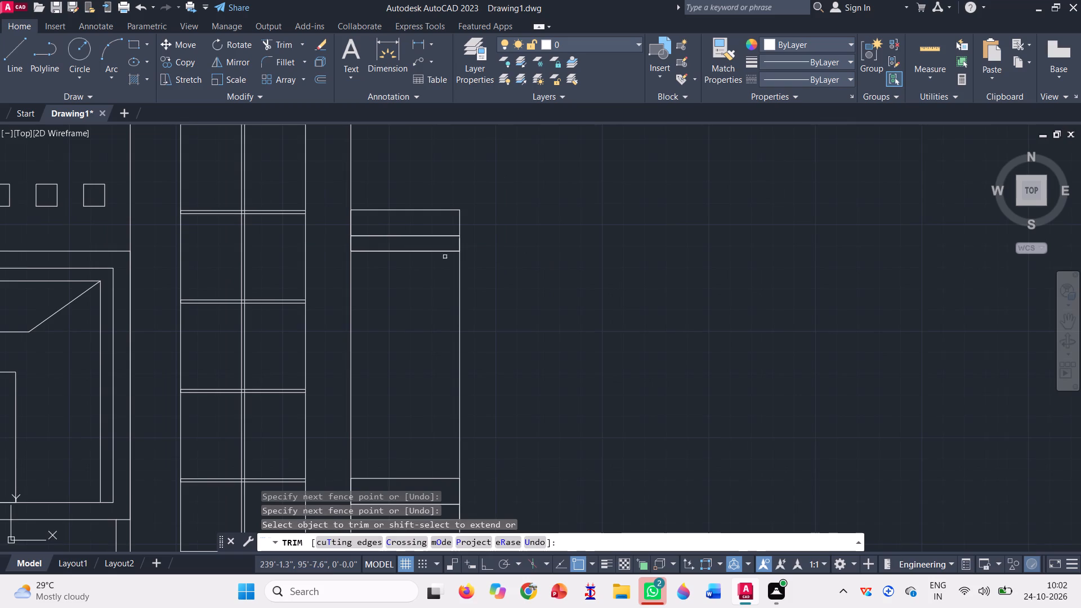
{"action": "scroll", "coordinate": [455, 275], "scroll_direction": "down", "scroll_amount": 1}
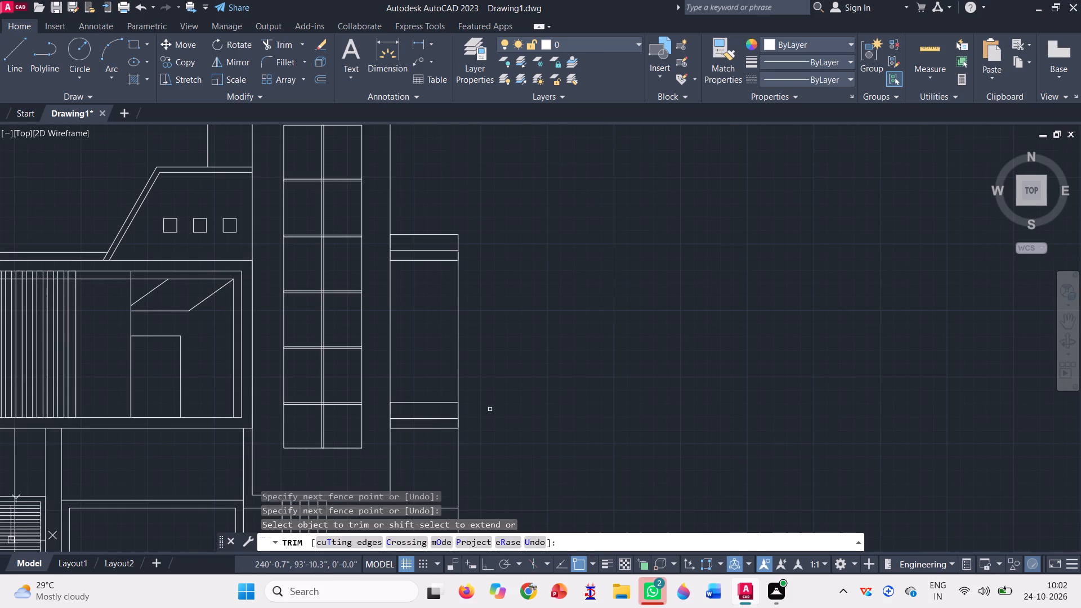
{"action": "key", "text": "Escape"}
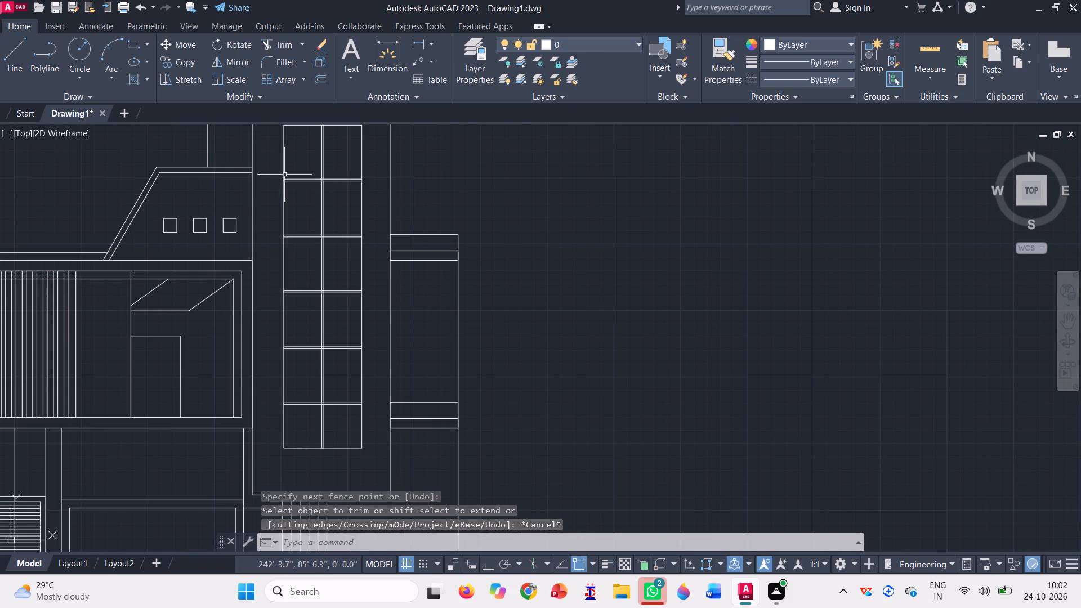
Draw a thin horizontal handrail rectangle across the balcony, from its inner vertical line near the tower to the far frame edge.
{"action": "scroll", "coordinate": [421, 243], "scroll_direction": "down", "scroll_amount": 1}
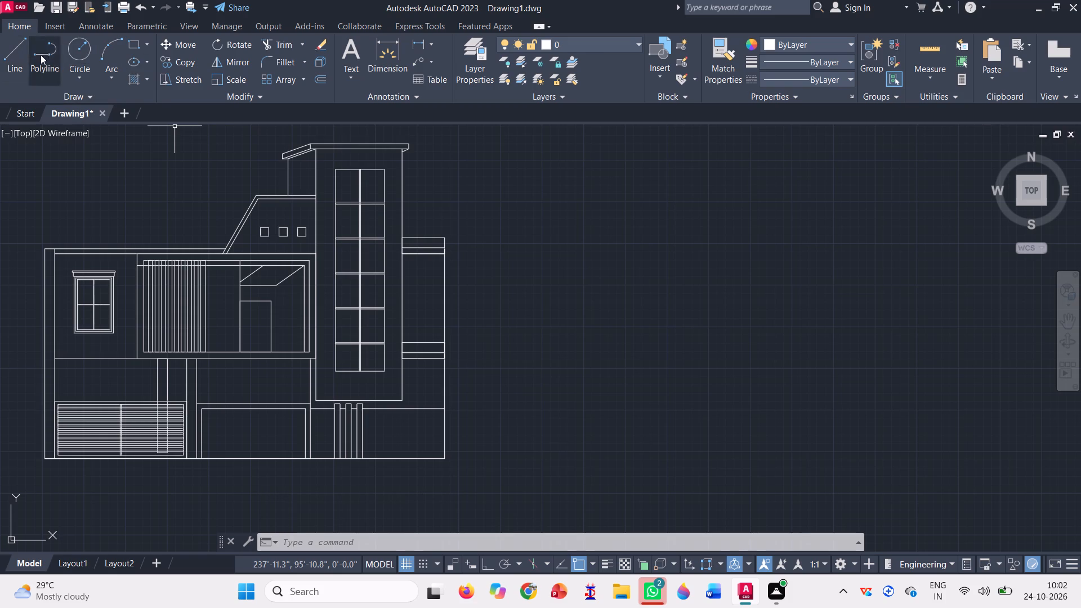
{"action": "left_click", "coordinate": [133, 44]}
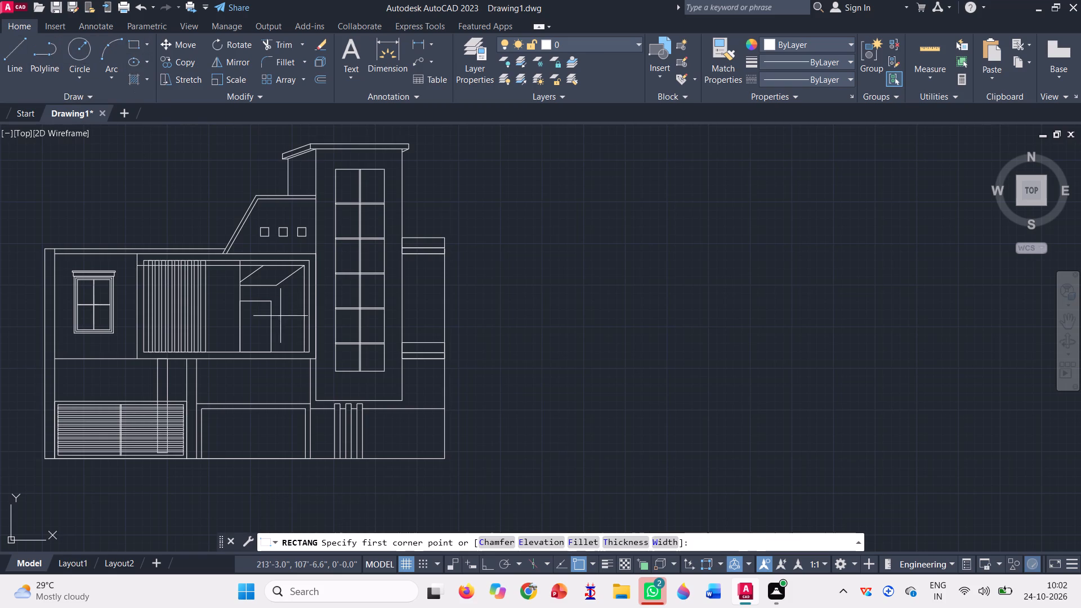
{"action": "scroll", "coordinate": [303, 343], "scroll_direction": "up", "scroll_amount": 3}
{"action": "scroll", "coordinate": [302, 365], "scroll_direction": "down", "scroll_amount": 1}
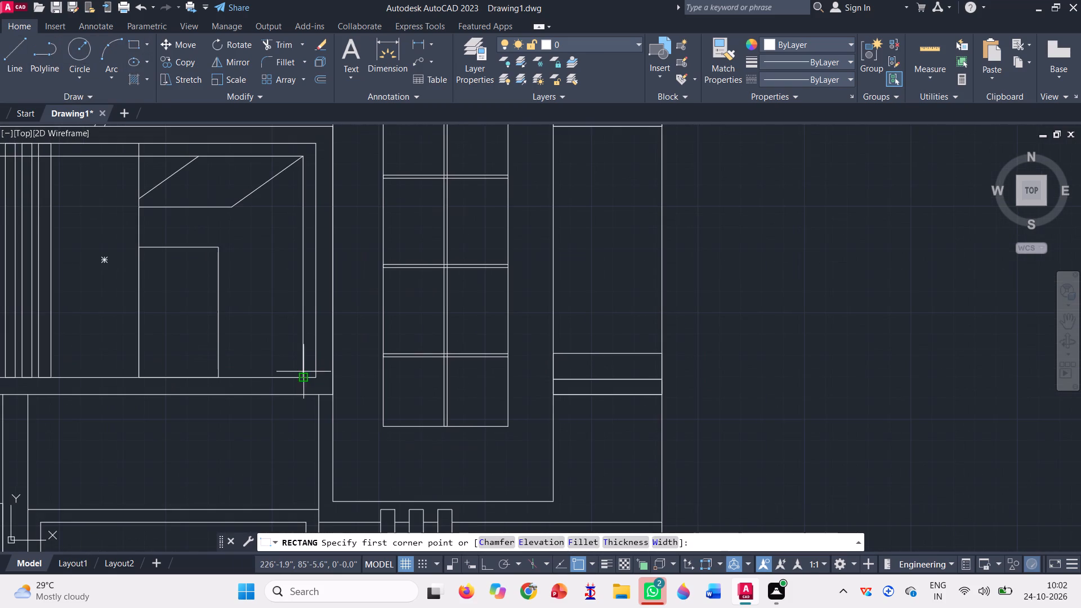
{"action": "scroll", "coordinate": [305, 367], "scroll_direction": "down", "scroll_amount": 2}
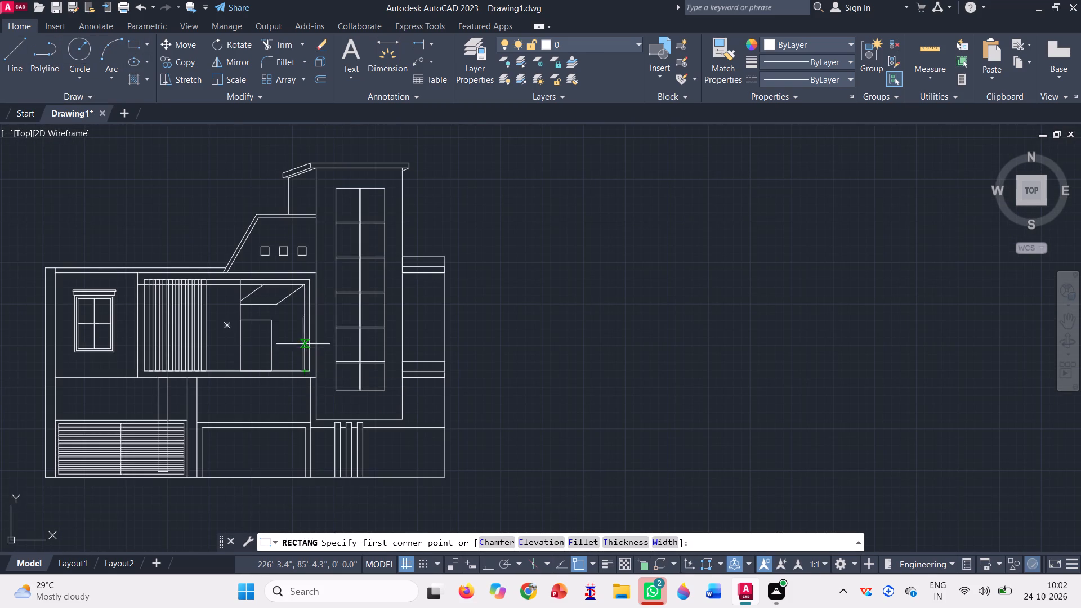
{"action": "scroll", "coordinate": [296, 345], "scroll_direction": "up", "scroll_amount": 3}
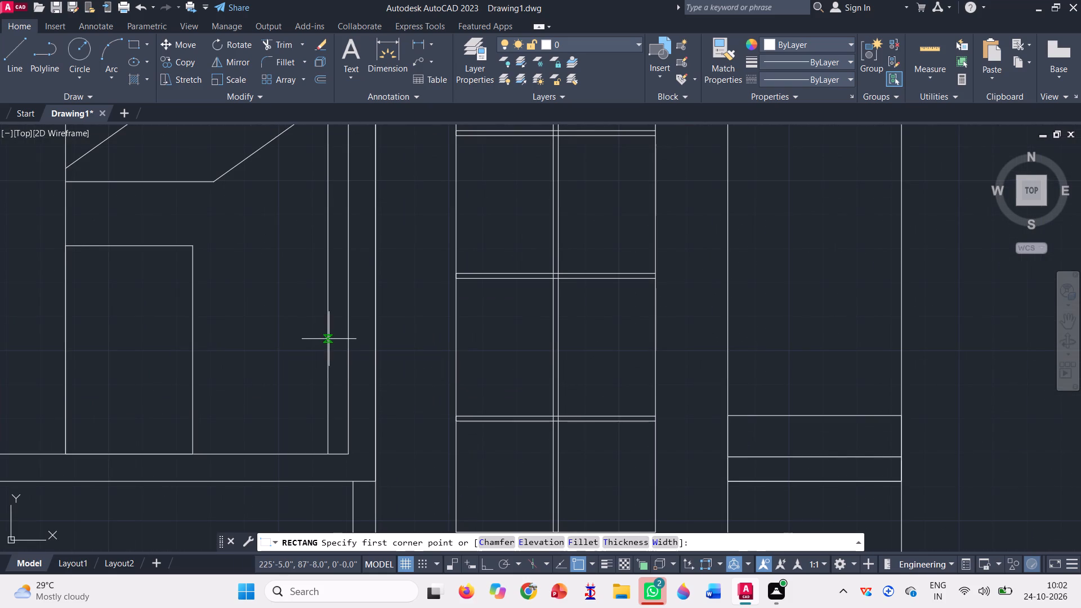
{"action": "left_click", "coordinate": [329, 339]}
{"action": "scroll", "coordinate": [345, 350], "scroll_direction": "down", "scroll_amount": 2}
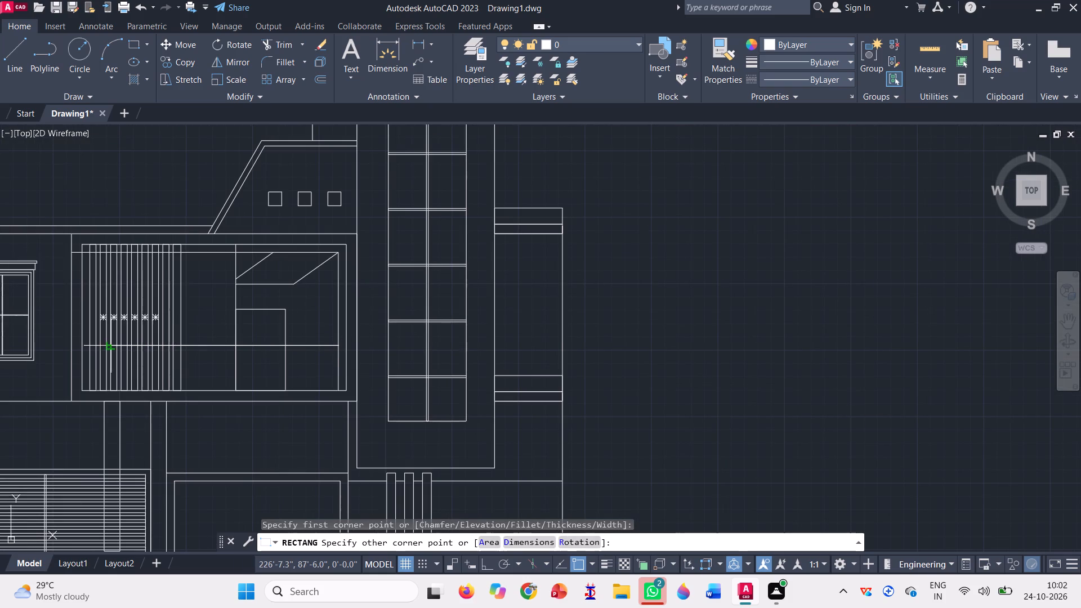
{"action": "scroll", "coordinate": [69, 349], "scroll_direction": "up", "scroll_amount": 2}
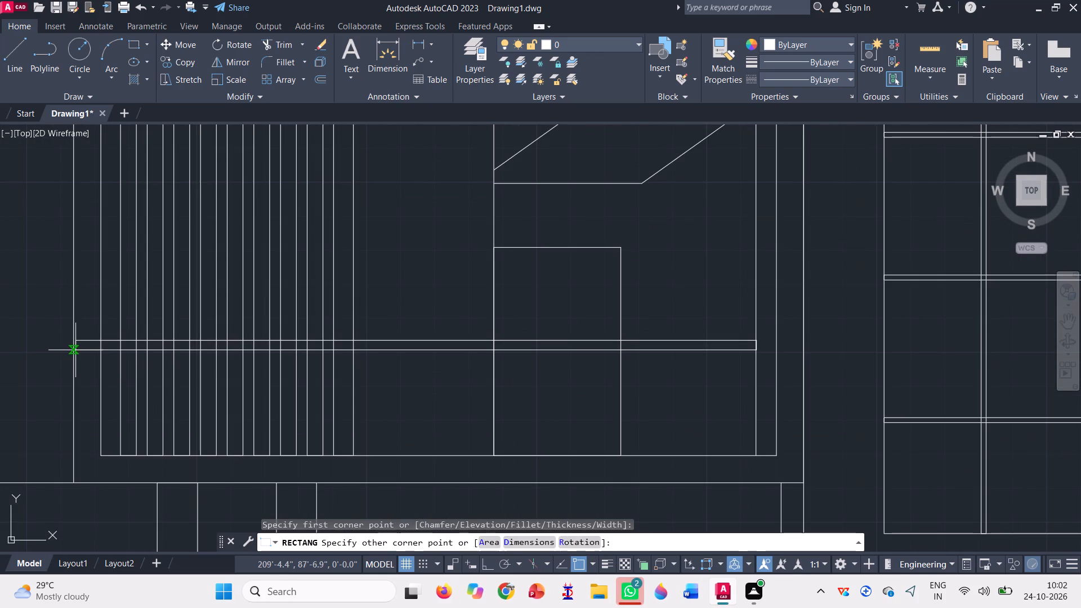
{"action": "scroll", "coordinate": [75, 350], "scroll_direction": "up", "scroll_amount": 3}
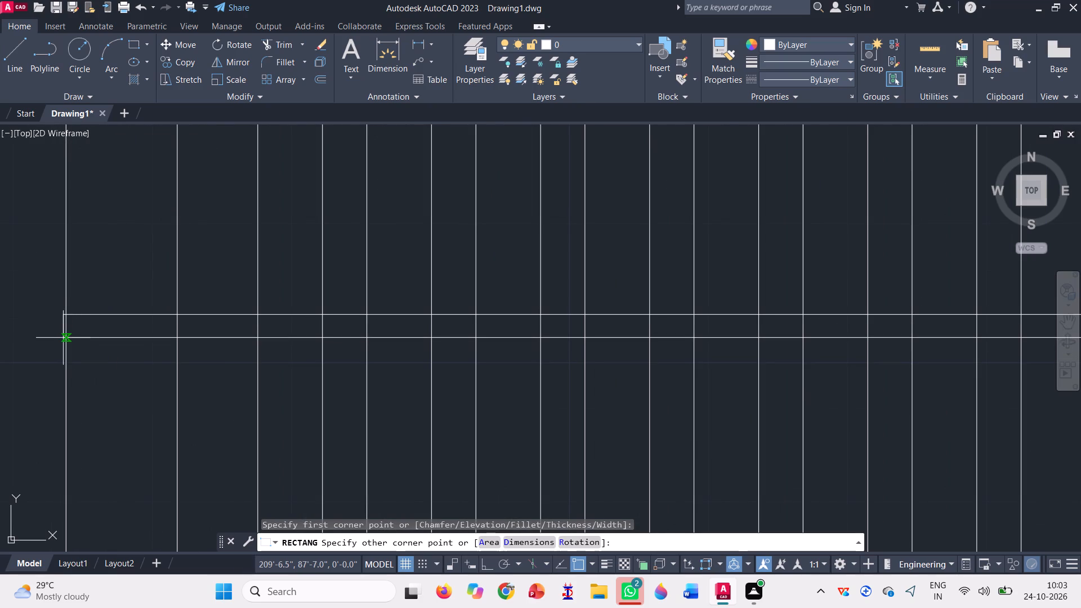
{"action": "left_click", "coordinate": [66, 339]}
{"action": "scroll", "coordinate": [239, 311], "scroll_direction": "down", "scroll_amount": 4}
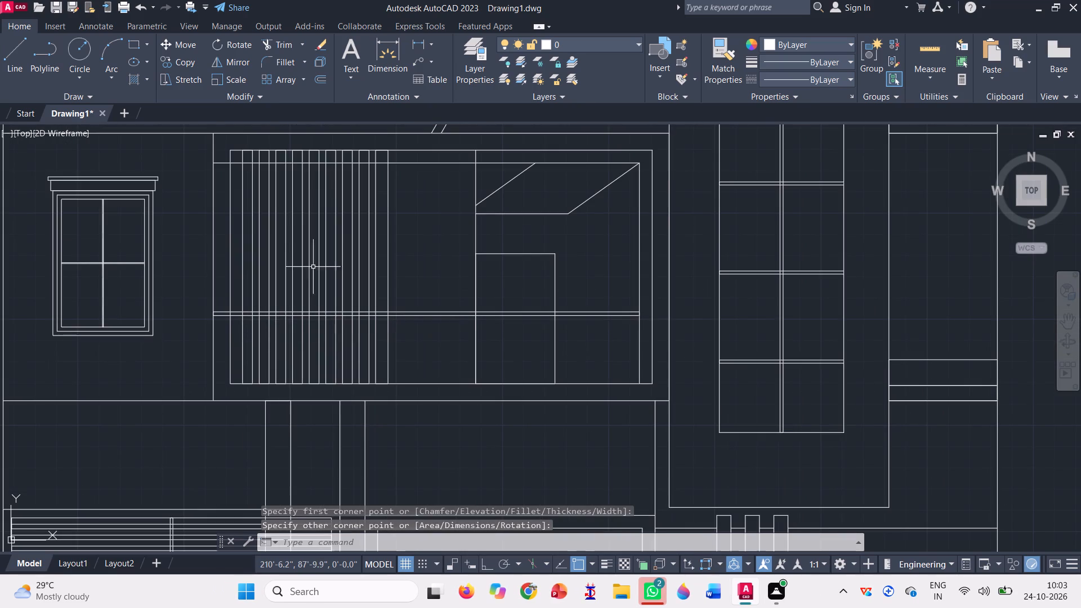
Draw a second, much thinner rail rectangle below the handrail, spanning the same balcony width.
{"action": "left_click", "coordinate": [135, 43]}
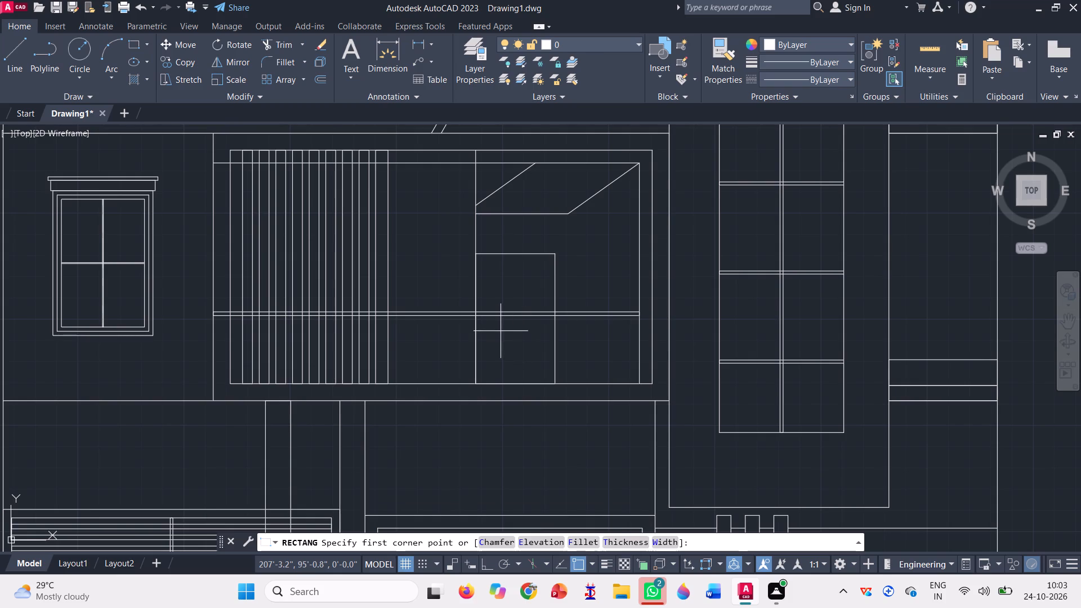
{"action": "scroll", "coordinate": [640, 379], "scroll_direction": "up", "scroll_amount": 2}
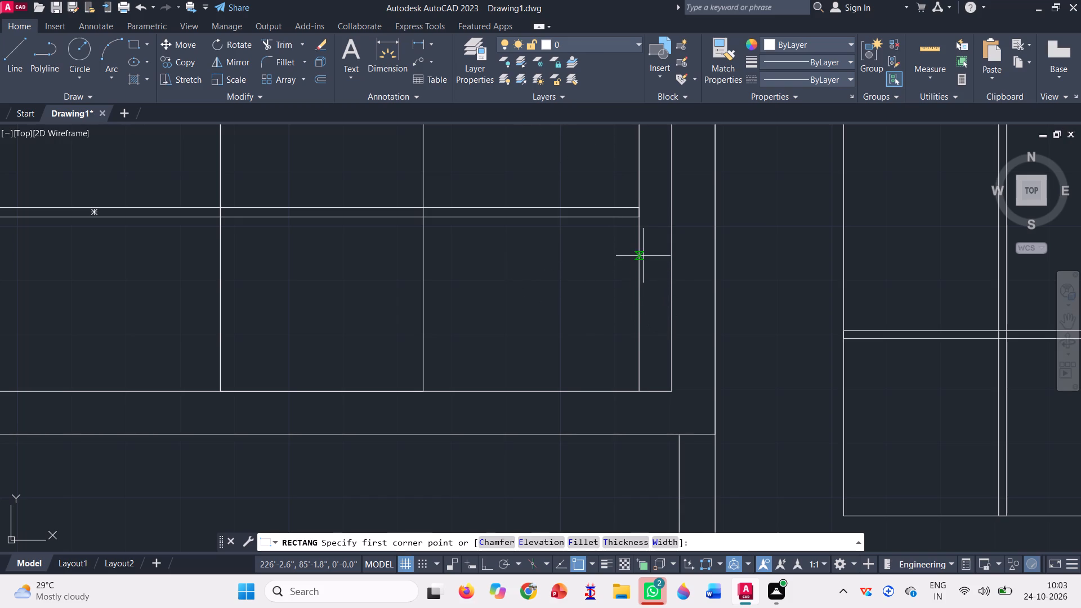
{"action": "left_click", "coordinate": [641, 284]}
{"action": "scroll", "coordinate": [736, 301], "scroll_direction": "down", "scroll_amount": 2}
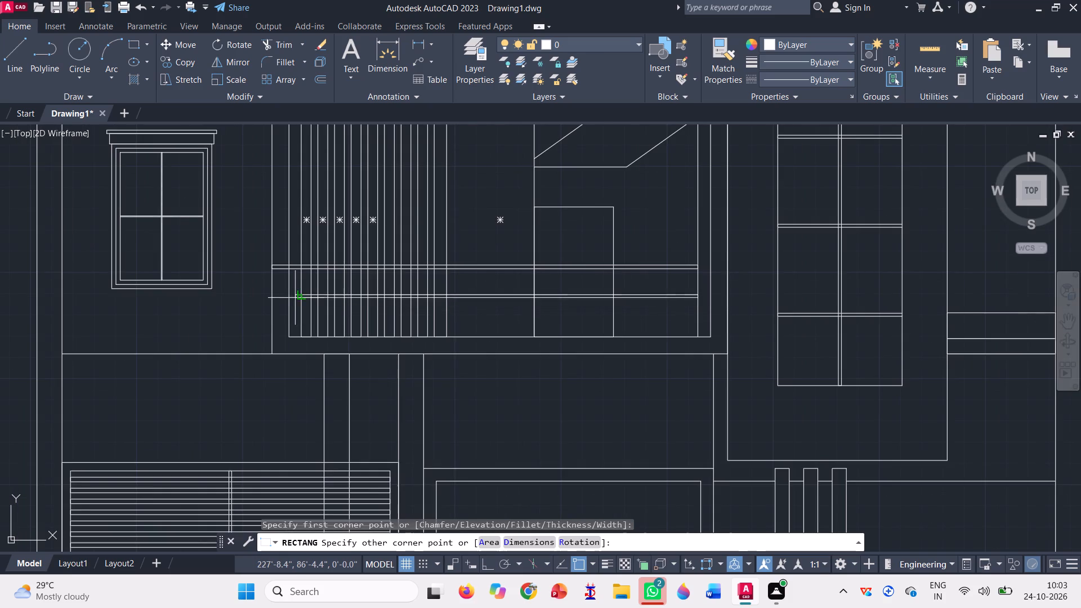
{"action": "scroll", "coordinate": [271, 298], "scroll_direction": "up", "scroll_amount": 2}
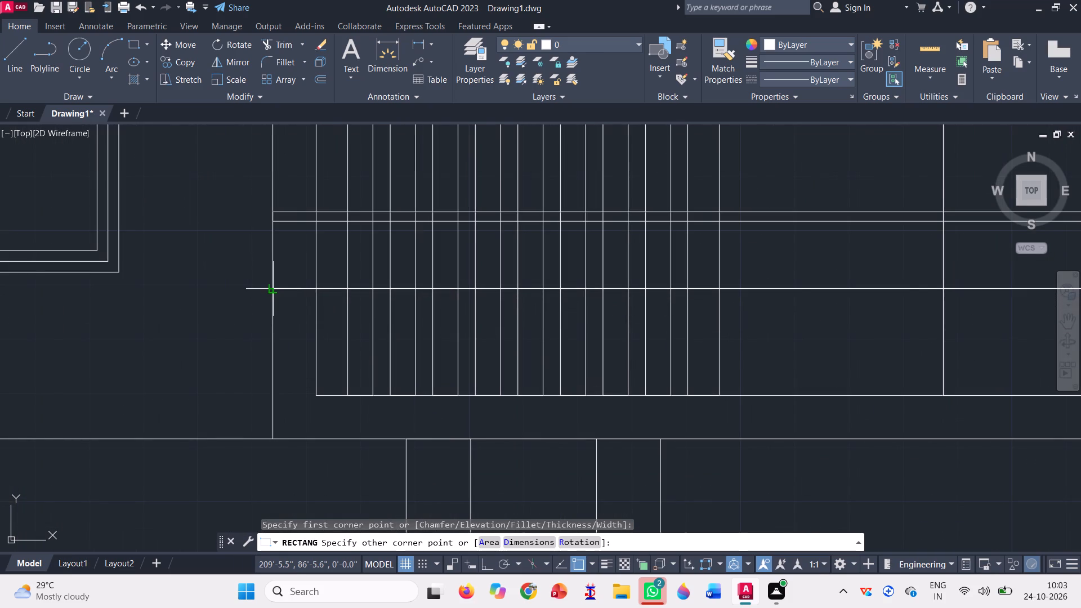
{"action": "scroll", "coordinate": [272, 290], "scroll_direction": "up", "scroll_amount": 5}
{"action": "left_click", "coordinate": [272, 289]}
{"action": "scroll", "coordinate": [239, 298], "scroll_direction": "down", "scroll_amount": 4}
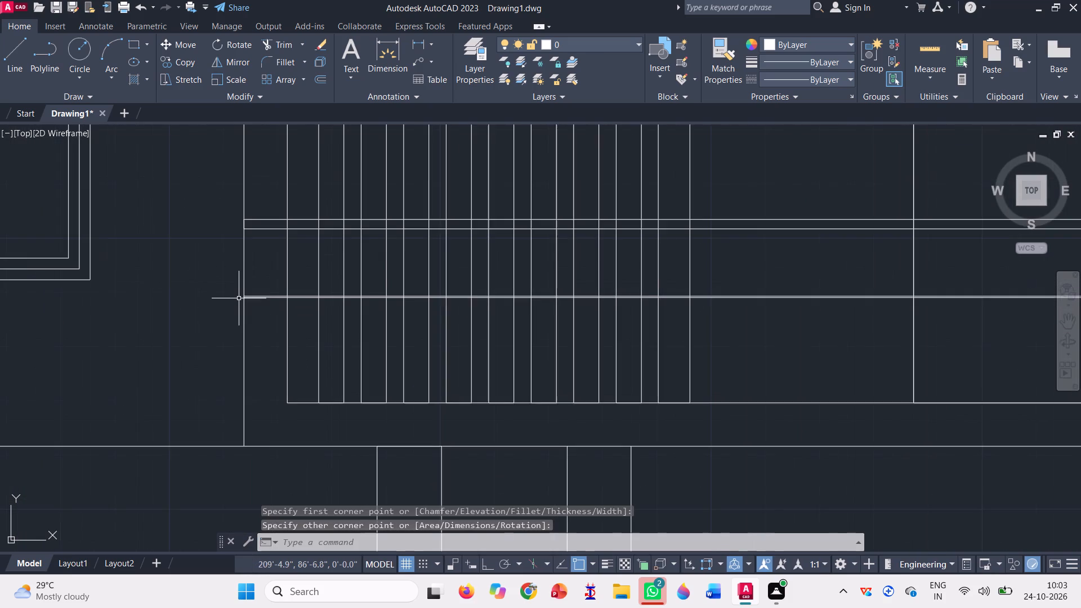
{"action": "scroll", "coordinate": [239, 298], "scroll_direction": "down", "scroll_amount": 1}
Copy the thin rail downward by the distance between the handrail's top corner and the thin rail's top corner.
{"action": "left_click", "coordinate": [182, 65]}
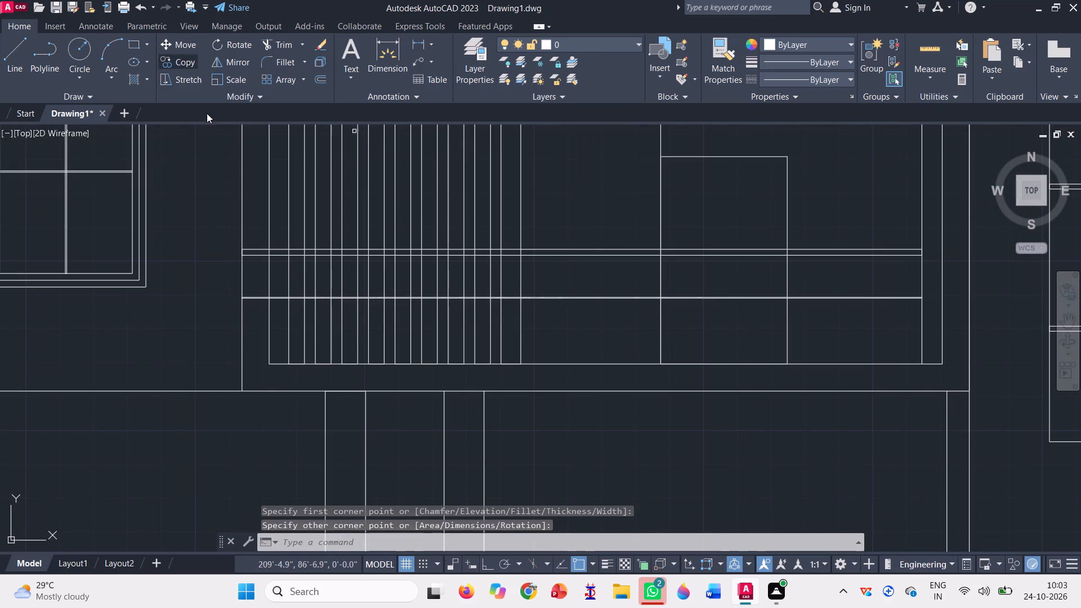
{"action": "left_click", "coordinate": [615, 333]}
{"action": "left_click", "coordinate": [589, 283]}
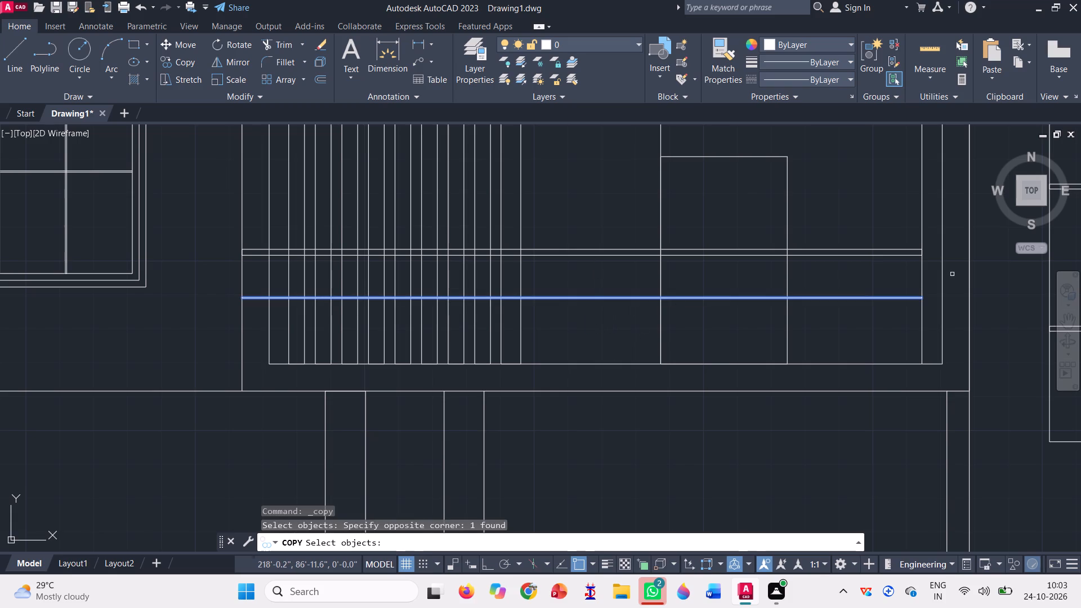
{"action": "key", "text": "space"}
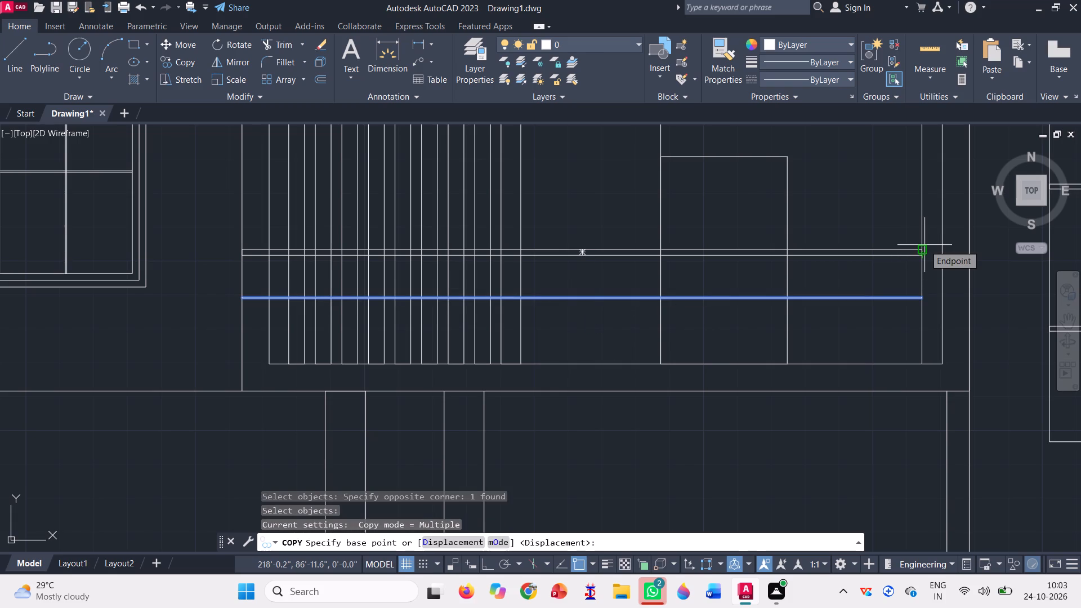
{"action": "left_click", "coordinate": [920, 247]}
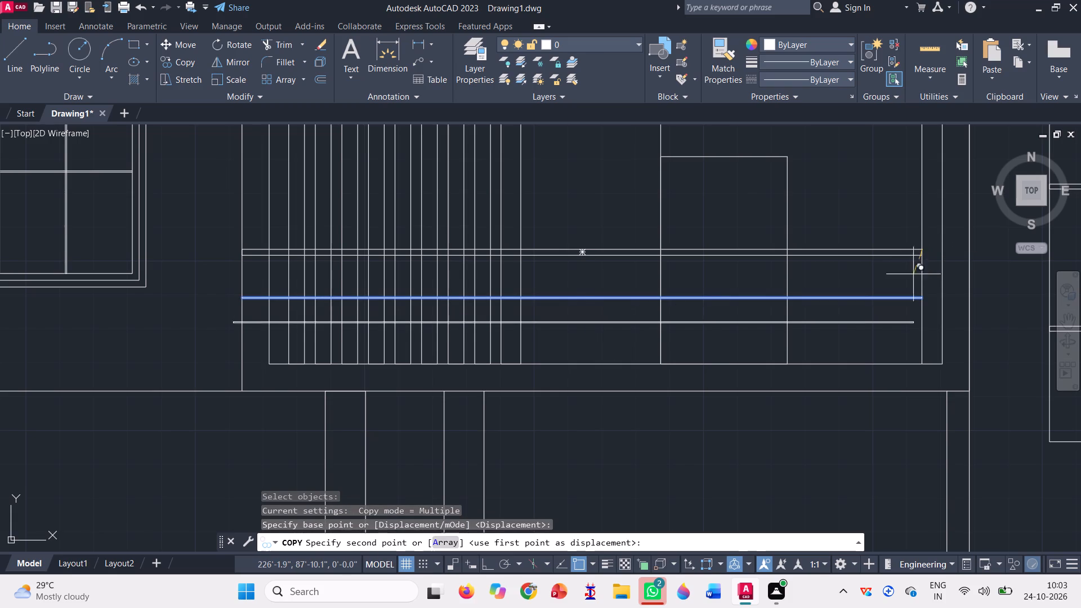
{"action": "scroll", "coordinate": [914, 324], "scroll_direction": "up", "scroll_amount": 2}
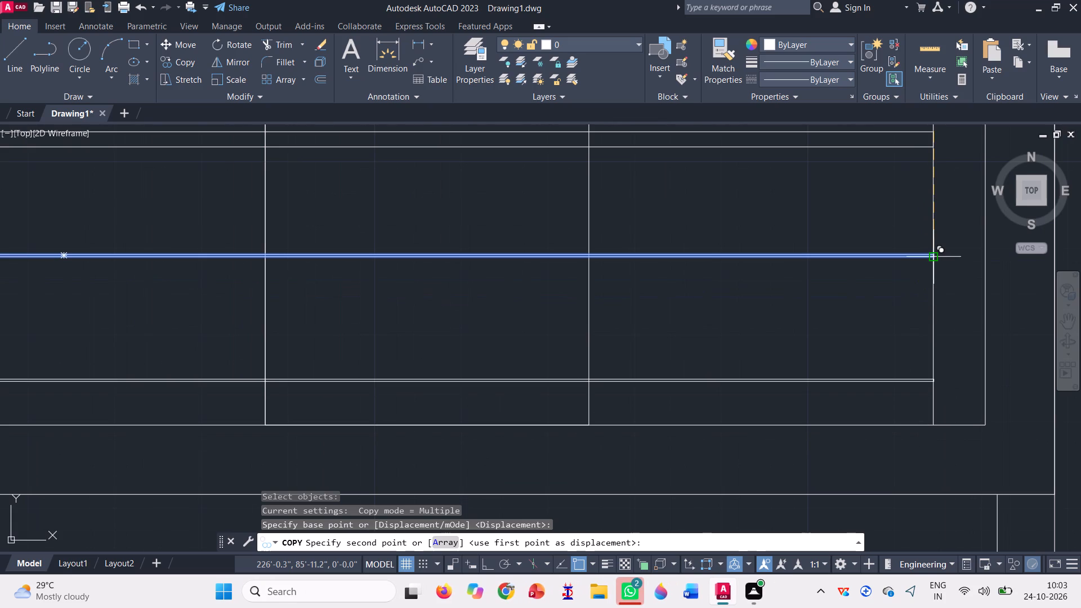
{"action": "scroll", "coordinate": [931, 249], "scroll_direction": "up", "scroll_amount": 3}
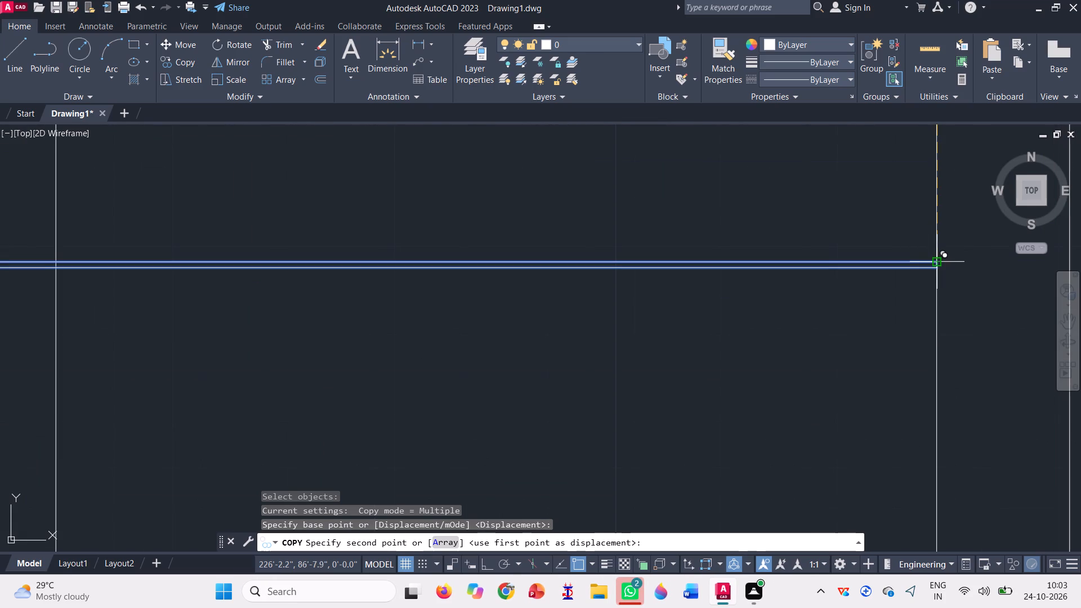
{"action": "left_click", "coordinate": [933, 260]}
{"action": "scroll", "coordinate": [728, 253], "scroll_direction": "down", "scroll_amount": 3}
{"action": "key", "text": "space"}
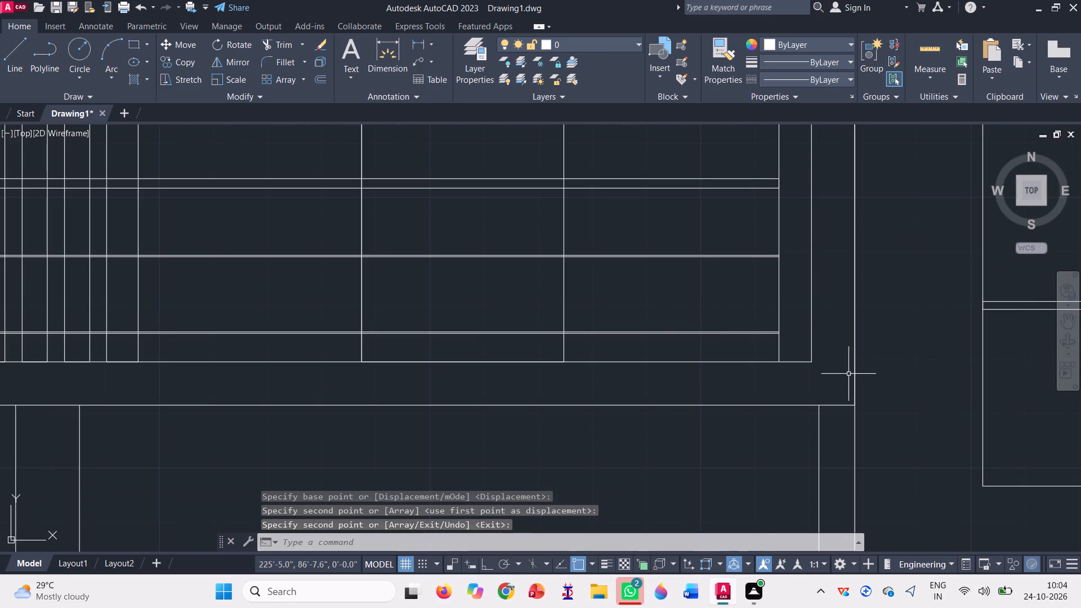
Move both thin rails straight up slightly, ending the displacement at the handrail's lower corner near the tower.
{"action": "scroll", "coordinate": [675, 344], "scroll_direction": "down", "scroll_amount": 1}
{"action": "scroll", "coordinate": [485, 318], "scroll_direction": "down", "scroll_amount": 1}
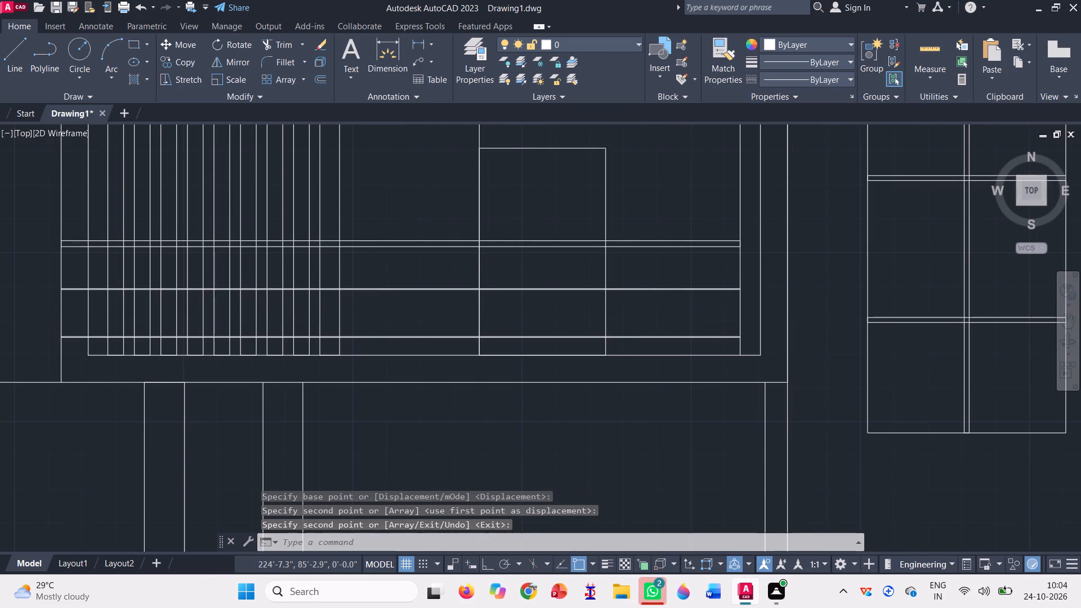
{"action": "type", "text": "m"}
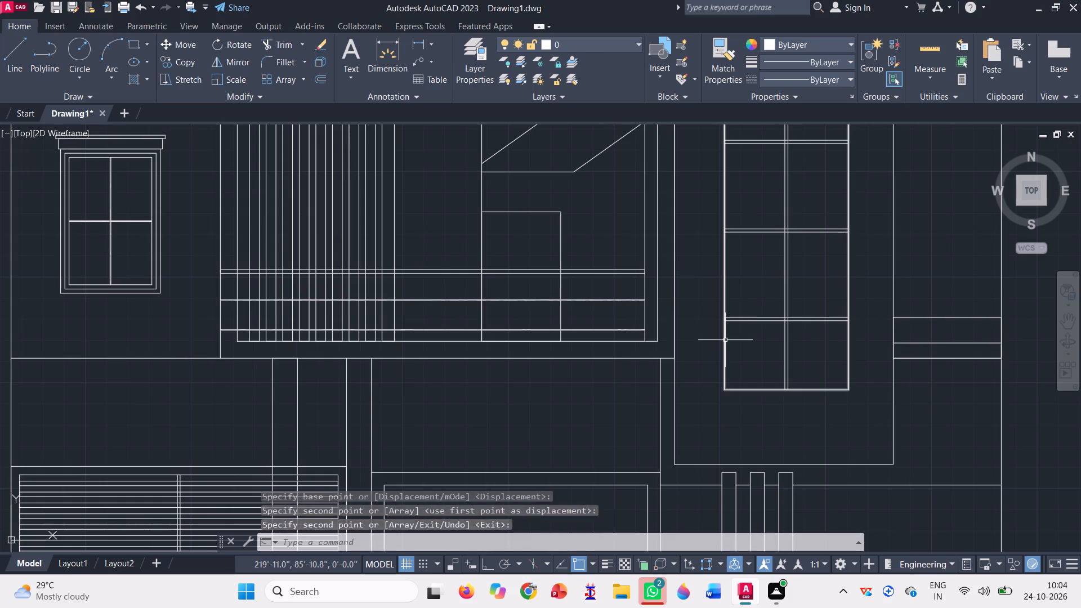
{"action": "key", "text": "space"}
{"action": "scroll", "coordinate": [600, 321], "scroll_direction": "up", "scroll_amount": 2}
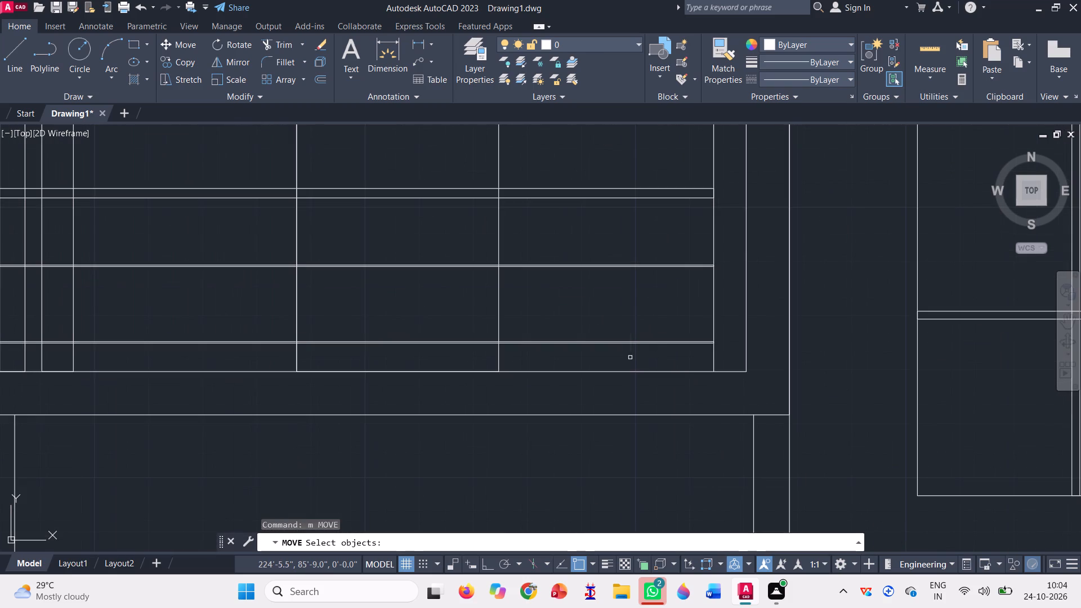
{"action": "left_click", "coordinate": [630, 357]}
{"action": "left_click", "coordinate": [572, 247]}
{"action": "key", "text": "space"}
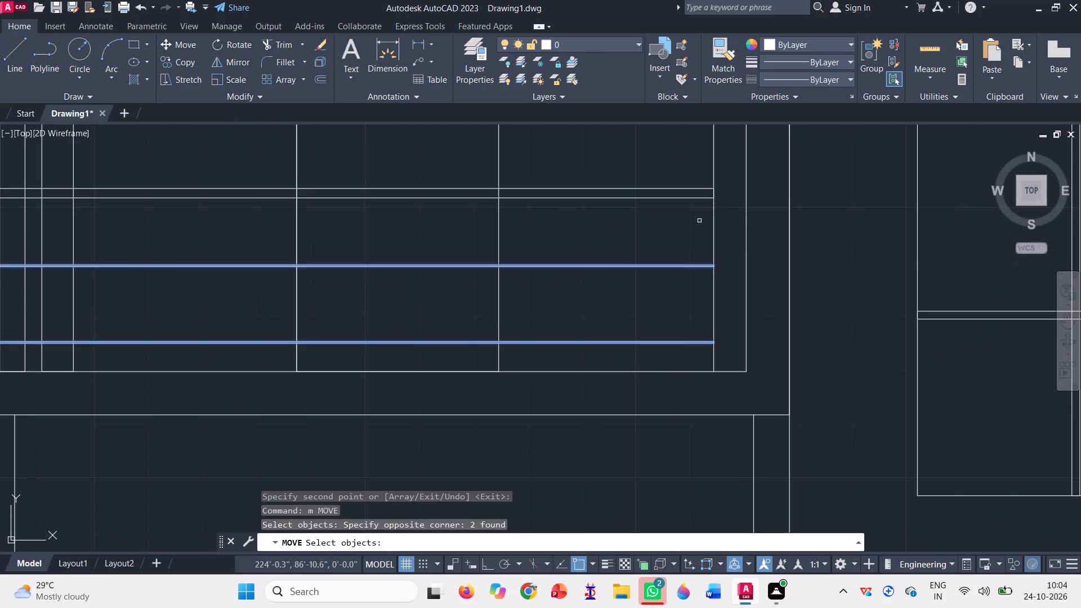
{"action": "left_click", "coordinate": [712, 214]}
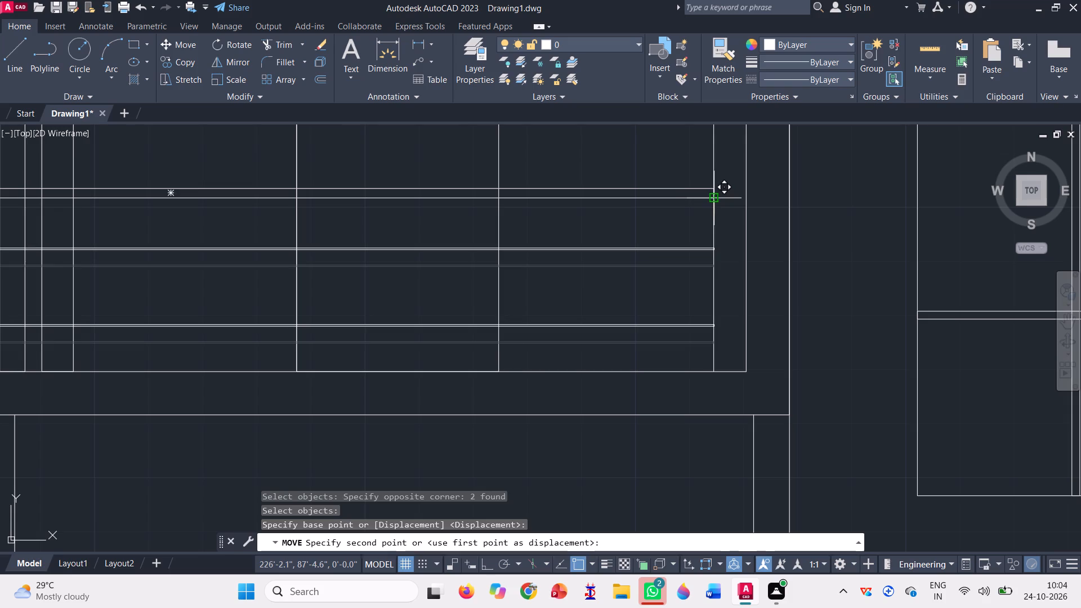
{"action": "left_click", "coordinate": [714, 196]}
{"action": "scroll", "coordinate": [687, 241], "scroll_direction": "down", "scroll_amount": 1}
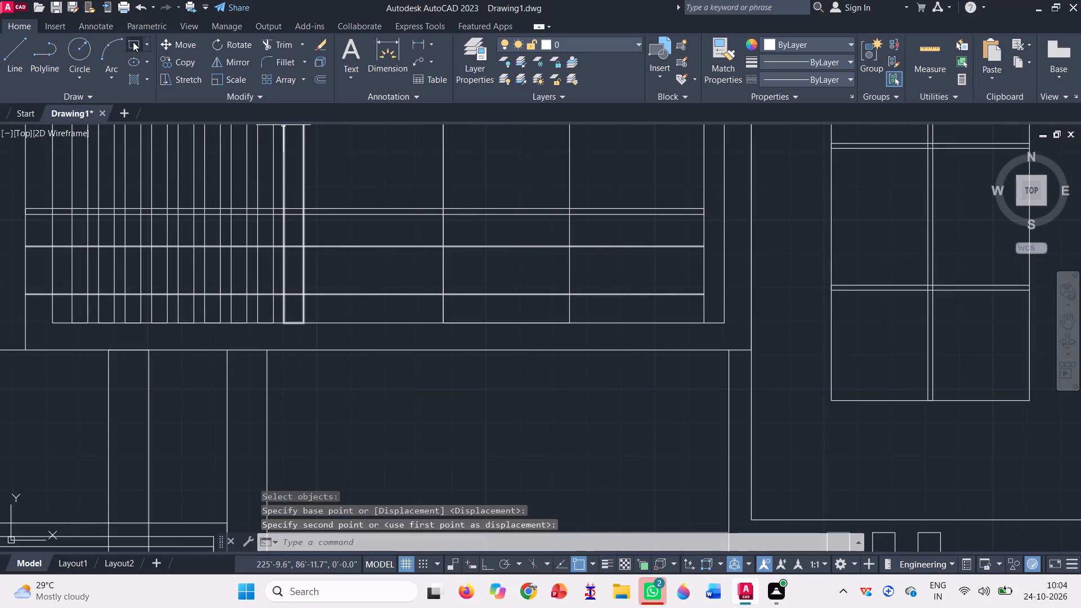
Draw a narrow vertical post rectangle in front of the balcony door, from the opening's bottom line up to the handrail's top edge.
{"action": "left_click", "coordinate": [133, 41]}
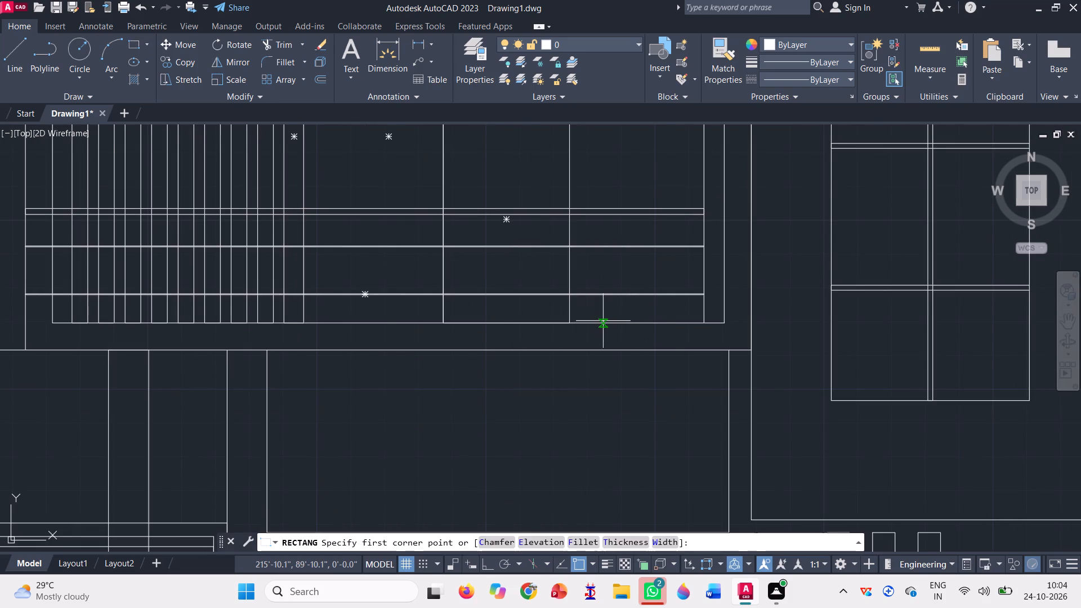
{"action": "scroll", "coordinate": [603, 321], "scroll_direction": "down", "scroll_amount": 1}
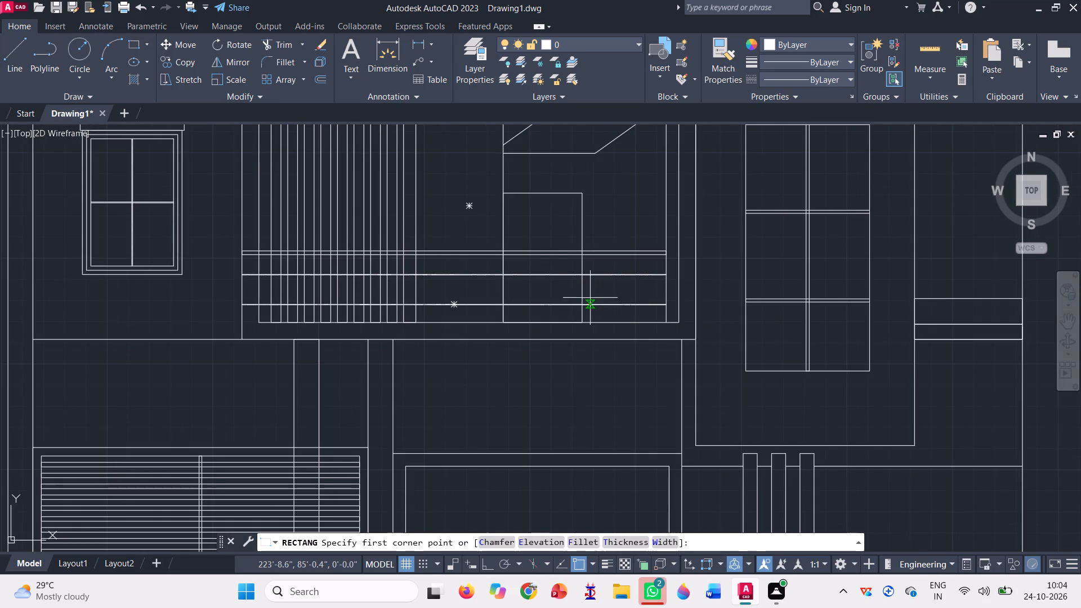
{"action": "scroll", "coordinate": [556, 272], "scroll_direction": "up", "scroll_amount": 1}
{"action": "scroll", "coordinate": [559, 322], "scroll_direction": "up", "scroll_amount": 3}
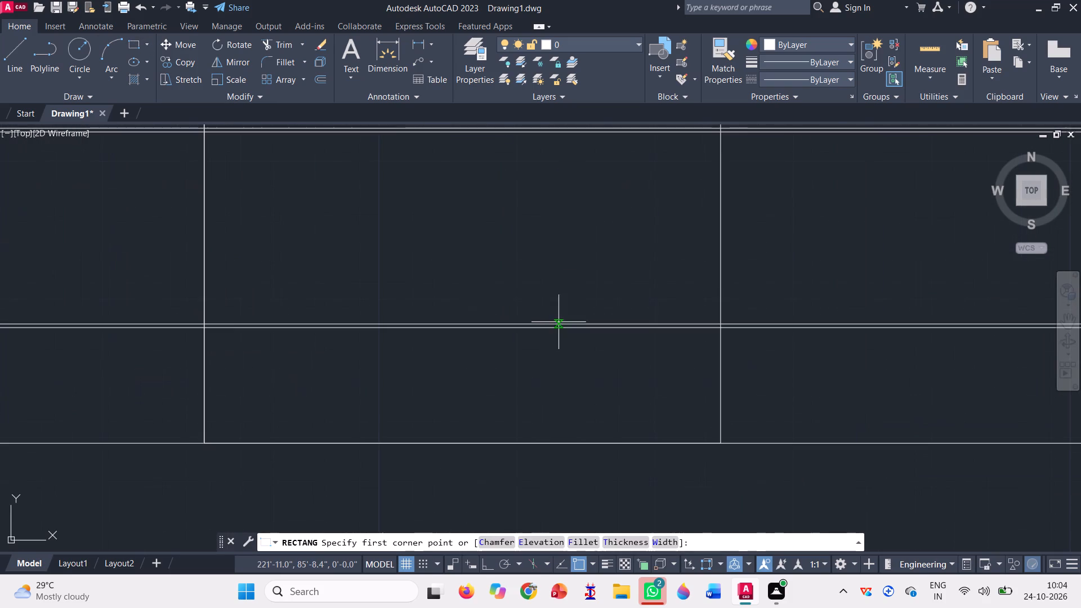
{"action": "left_click", "coordinate": [559, 443]}
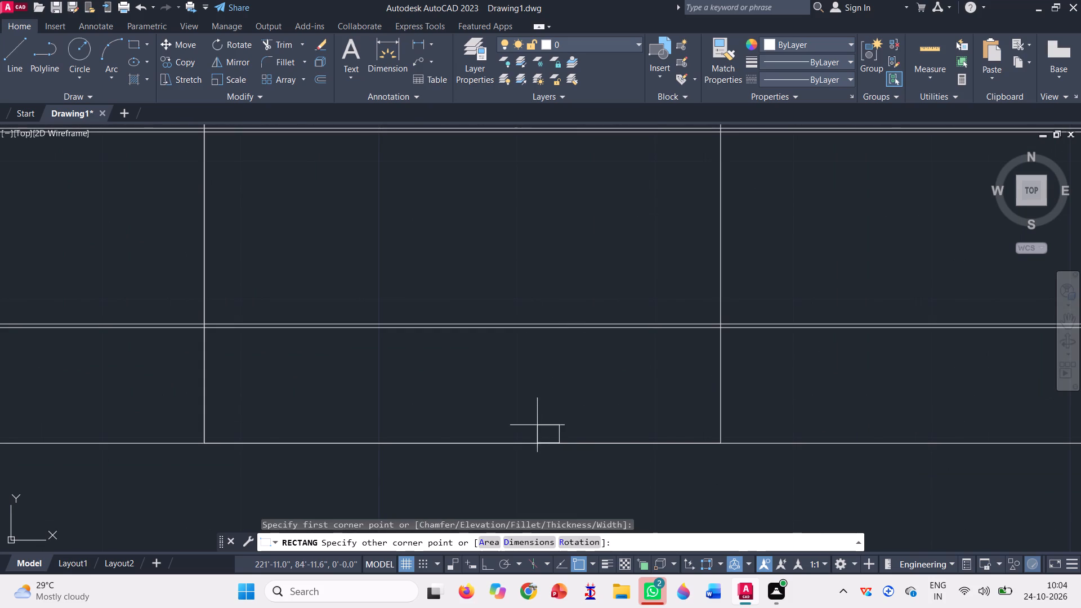
{"action": "scroll", "coordinate": [537, 424], "scroll_direction": "down", "scroll_amount": 2}
{"action": "scroll", "coordinate": [513, 249], "scroll_direction": "up", "scroll_amount": 3}
{"action": "scroll", "coordinate": [564, 240], "scroll_direction": "up", "scroll_amount": 3}
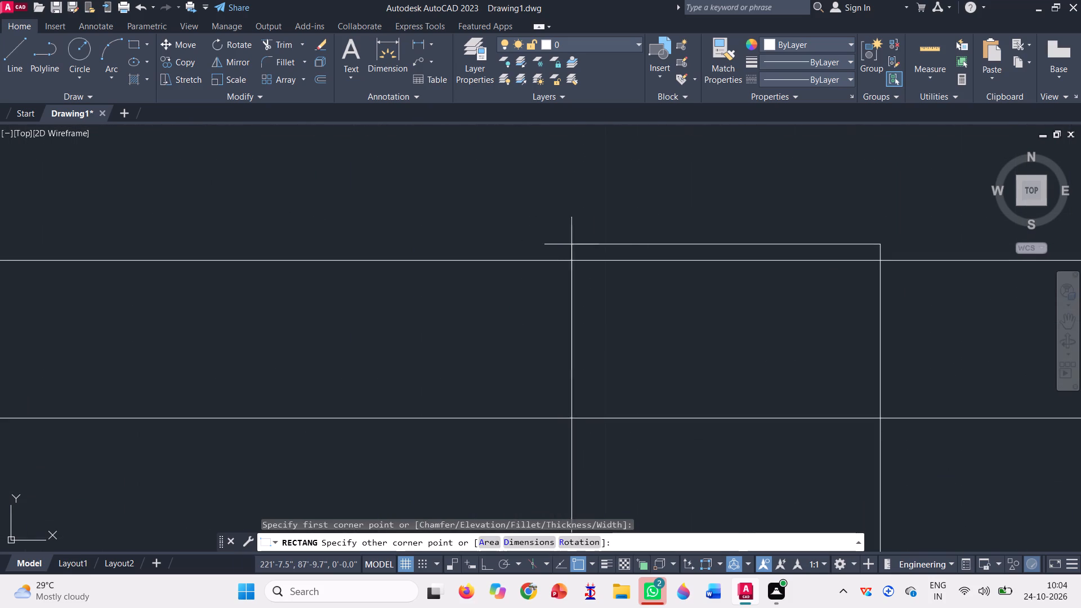
{"action": "scroll", "coordinate": [541, 261], "scroll_direction": "down", "scroll_amount": 2}
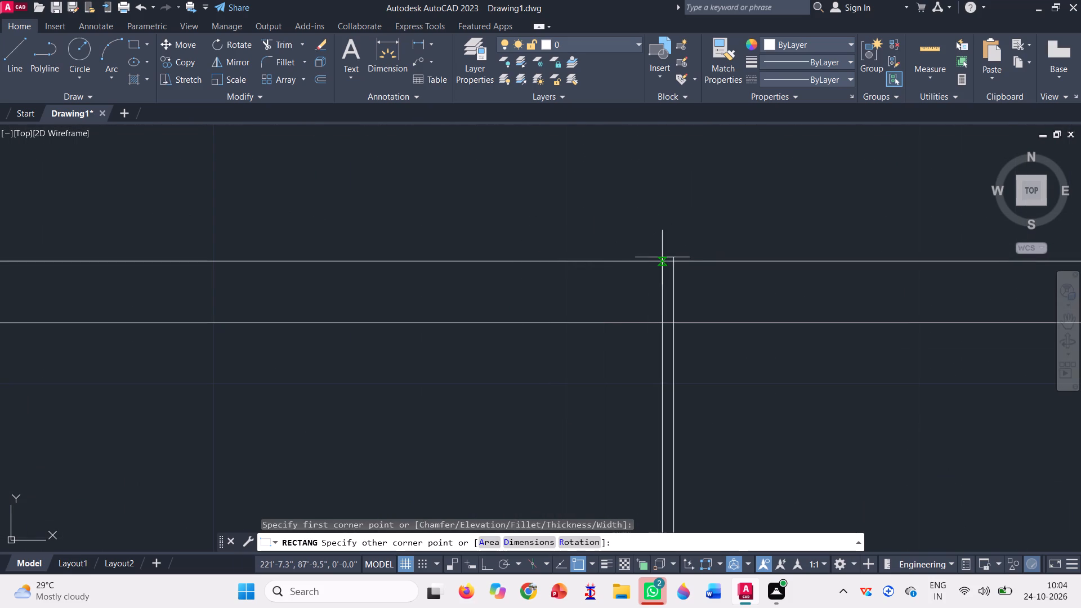
{"action": "left_click", "coordinate": [658, 262]}
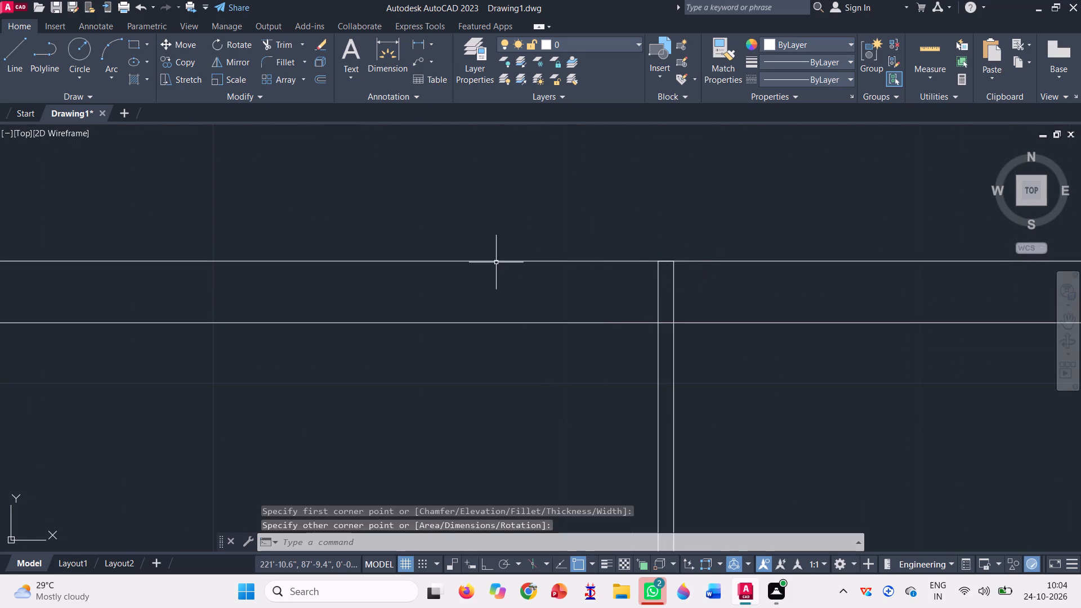
{"action": "scroll", "coordinate": [471, 265], "scroll_direction": "down", "scroll_amount": 4}
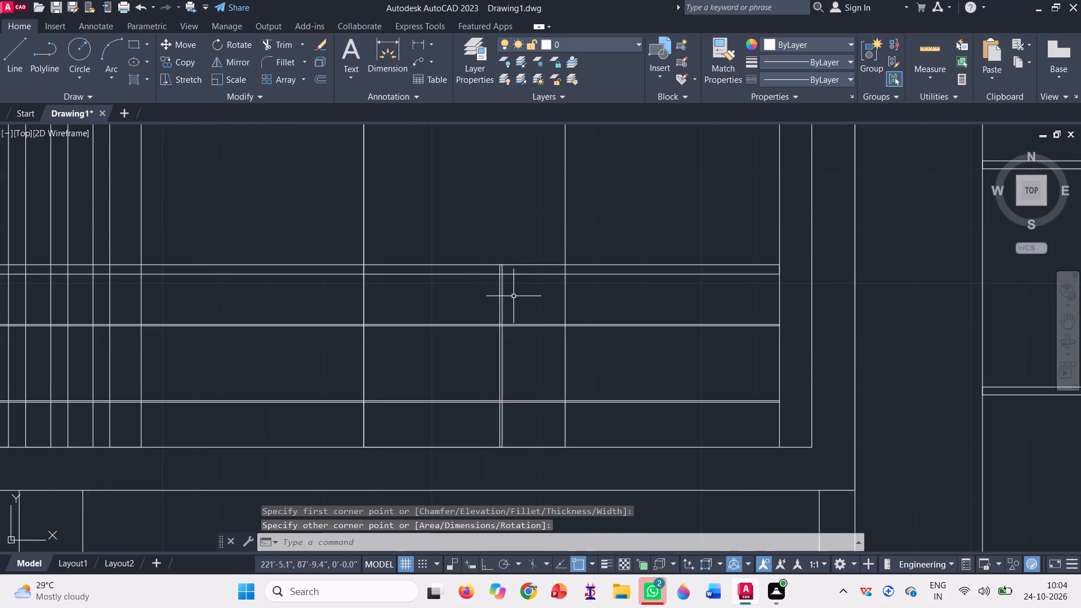
Delete the narrow vertical post rectangle in front of the balcony door.
{"action": "scroll", "coordinate": [499, 333], "scroll_direction": "up", "scroll_amount": 3}
{"action": "scroll", "coordinate": [476, 321], "scroll_direction": "down", "scroll_amount": 2}
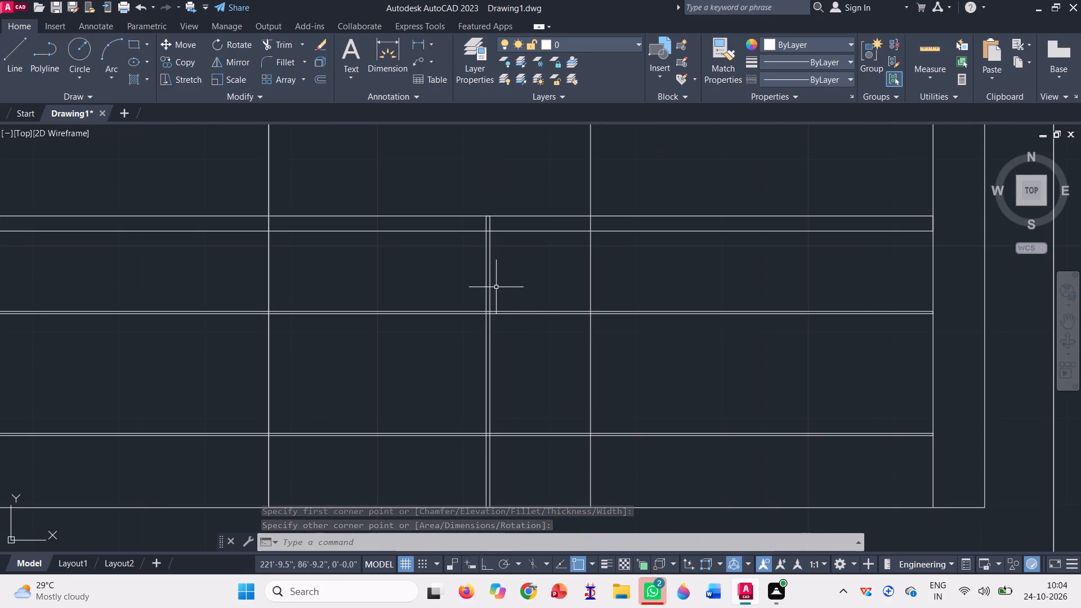
{"action": "left_click", "coordinate": [496, 287]}
{"action": "left_click", "coordinate": [472, 274]}
{"action": "key", "text": "Delete"}
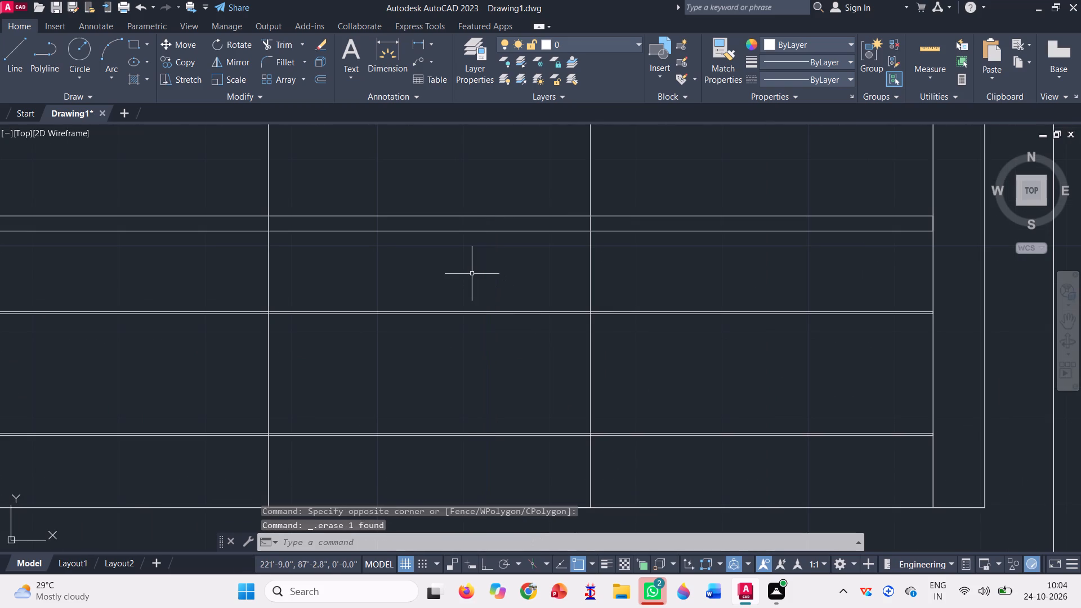
Copy the upper thin rail of the balcony railing into the empty space to the right of the building.
{"action": "left_click", "coordinate": [507, 372]}
{"action": "left_click", "coordinate": [382, 280]}
{"action": "key", "text": "c"}
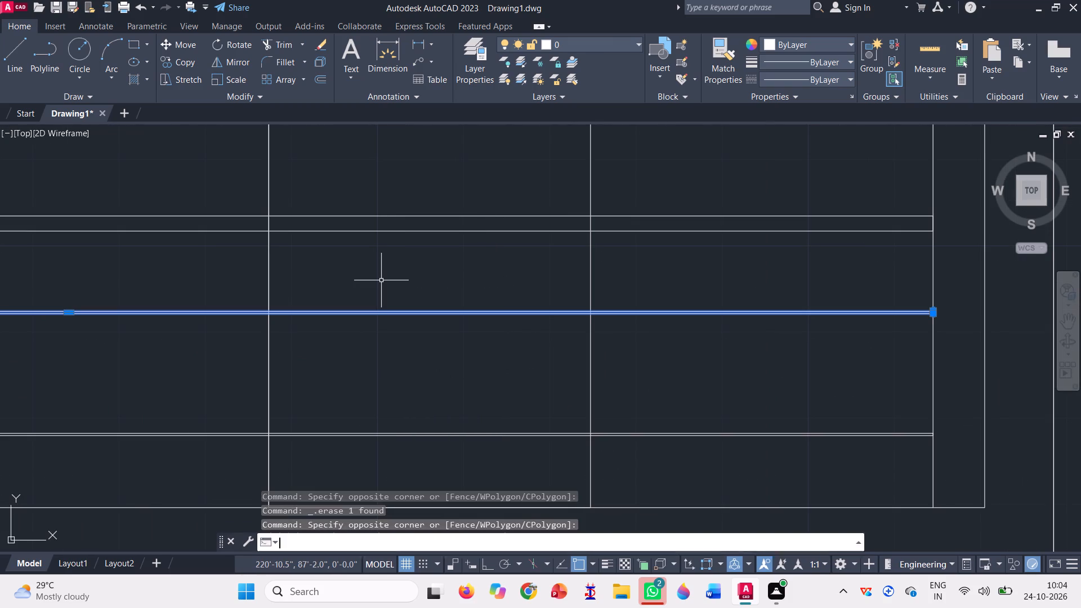
{"action": "key", "text": "o"}
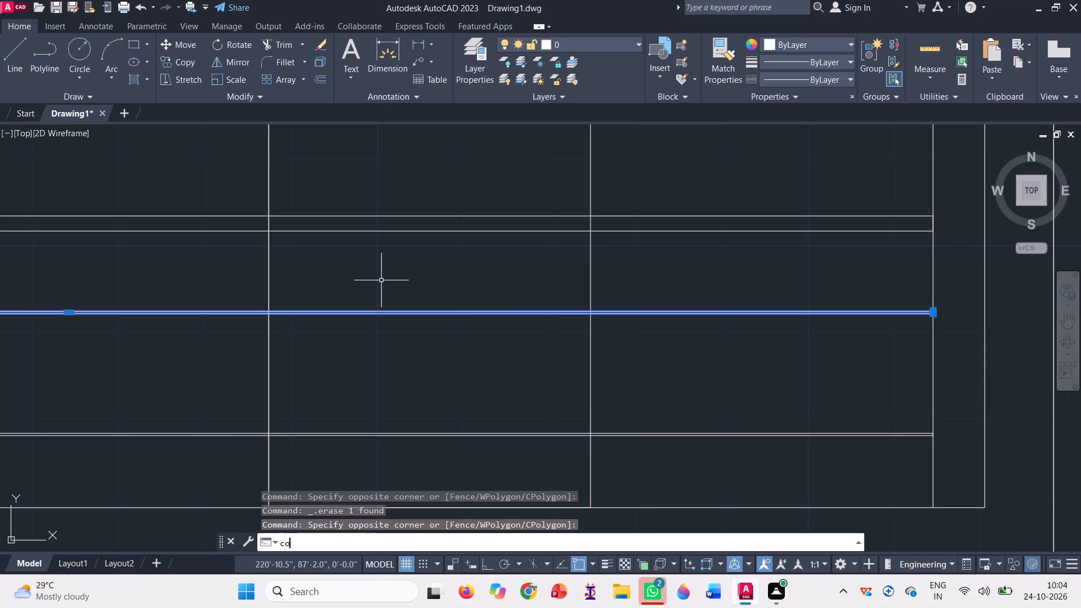
{"action": "key", "text": "Return"}
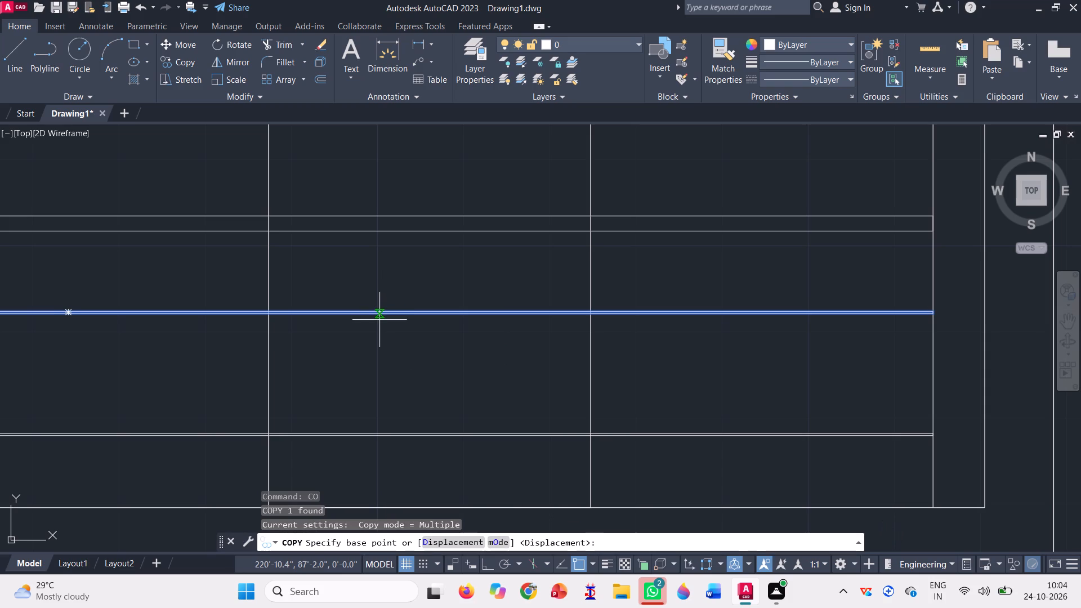
{"action": "left_click", "coordinate": [379, 320]}
{"action": "scroll", "coordinate": [379, 320], "scroll_direction": "down", "scroll_amount": 4}
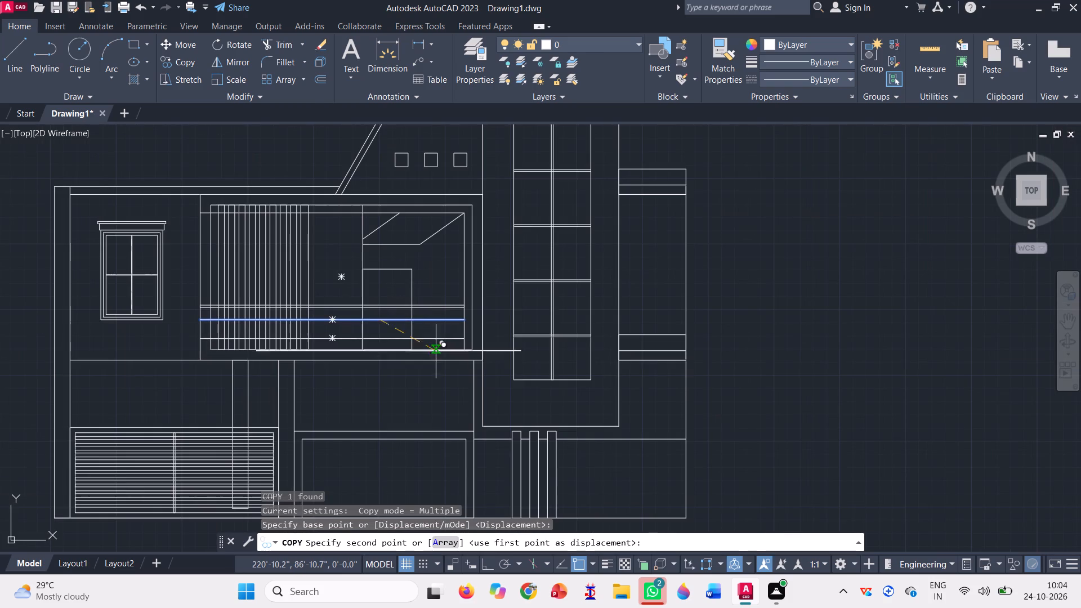
{"action": "left_click", "coordinate": [910, 325]}
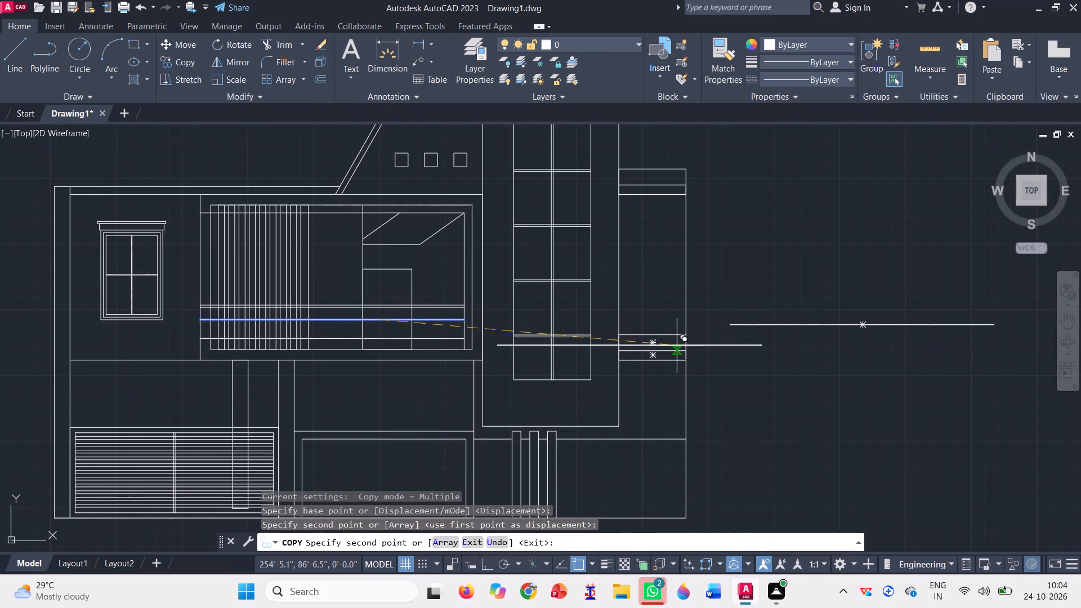
{"action": "key", "text": "Escape"}
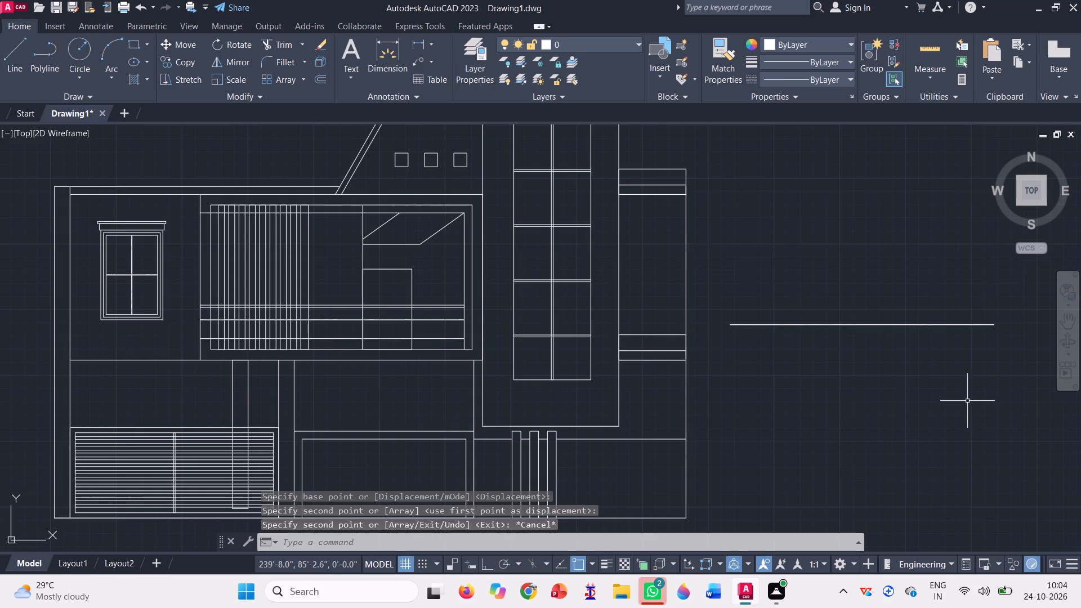
Rotate the copied thin rail to vertical, at 270°, about a point near its left end with Ortho on.
{"action": "scroll", "coordinate": [995, 351], "scroll_direction": "up", "scroll_amount": 2}
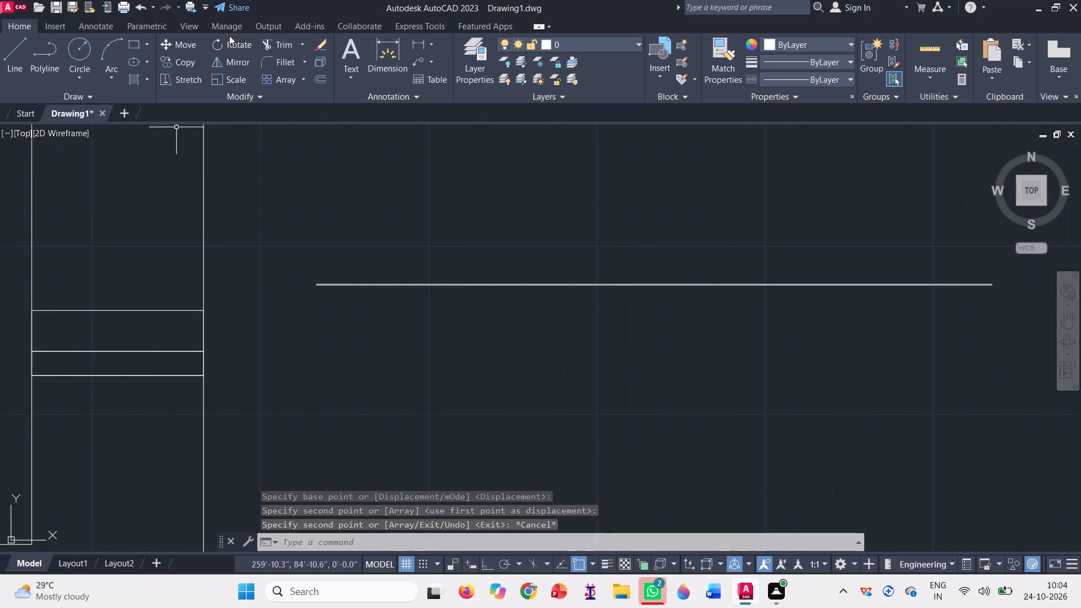
{"action": "left_click", "coordinate": [231, 42]}
{"action": "left_click", "coordinate": [535, 439]}
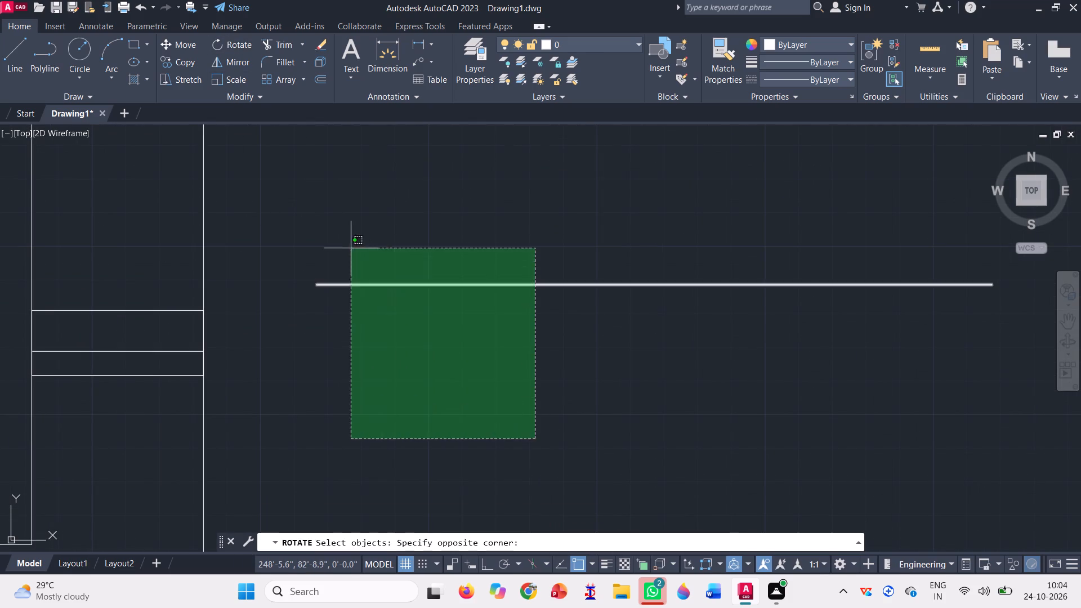
{"action": "left_click", "coordinate": [350, 245]}
{"action": "key", "text": "space"}
{"action": "left_click", "coordinate": [378, 291]}
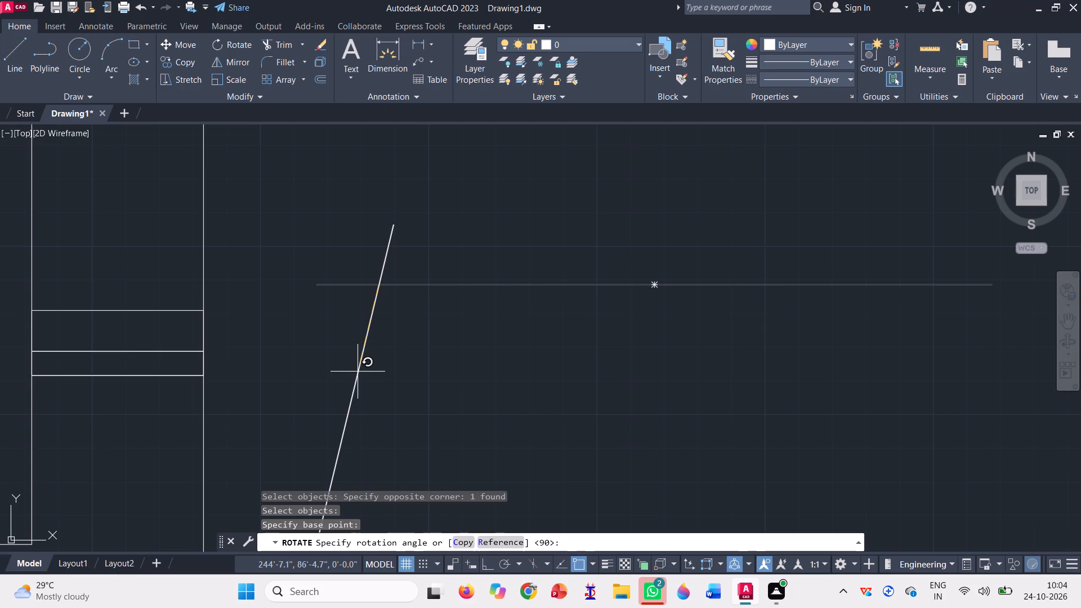
{"action": "key", "text": "F8"}
{"action": "scroll", "coordinate": [362, 359], "scroll_direction": "down", "scroll_amount": 1}
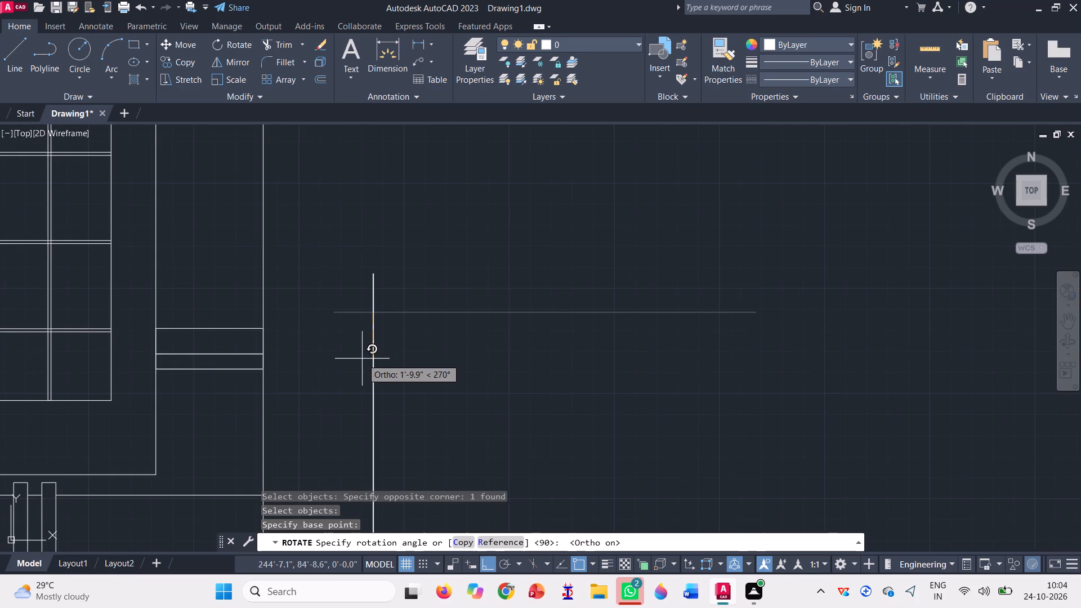
{"action": "left_click", "coordinate": [364, 368]}
{"action": "scroll", "coordinate": [412, 329], "scroll_direction": "down", "scroll_amount": 2}
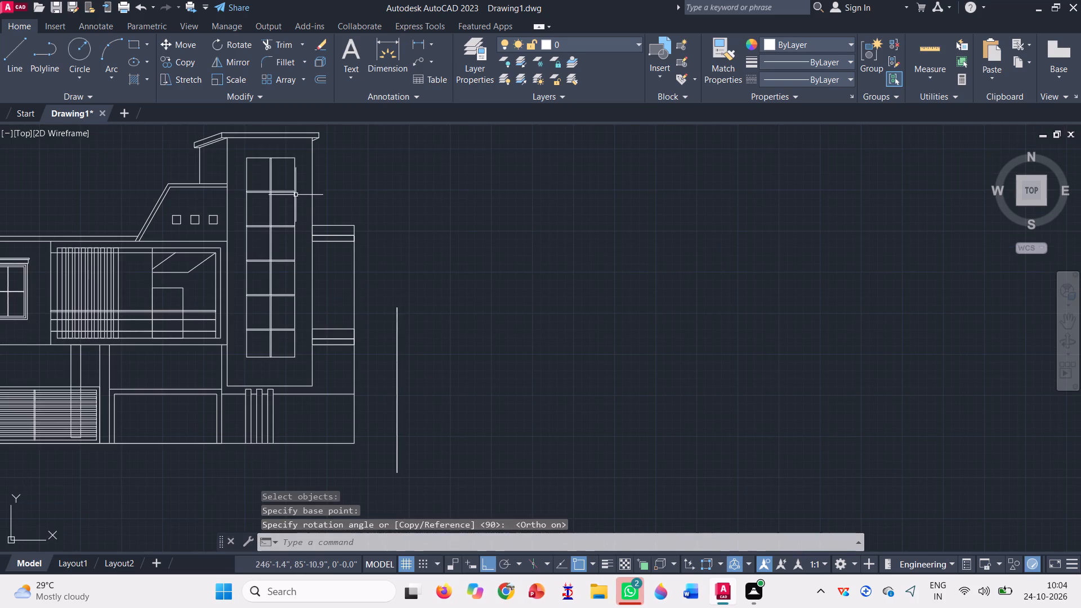
Copy the vertical rail by its bottom end onto the lower edge of the bottom thin rail, in front of the balcony door.
{"action": "left_click", "coordinate": [189, 57]}
{"action": "left_click", "coordinate": [419, 414]}
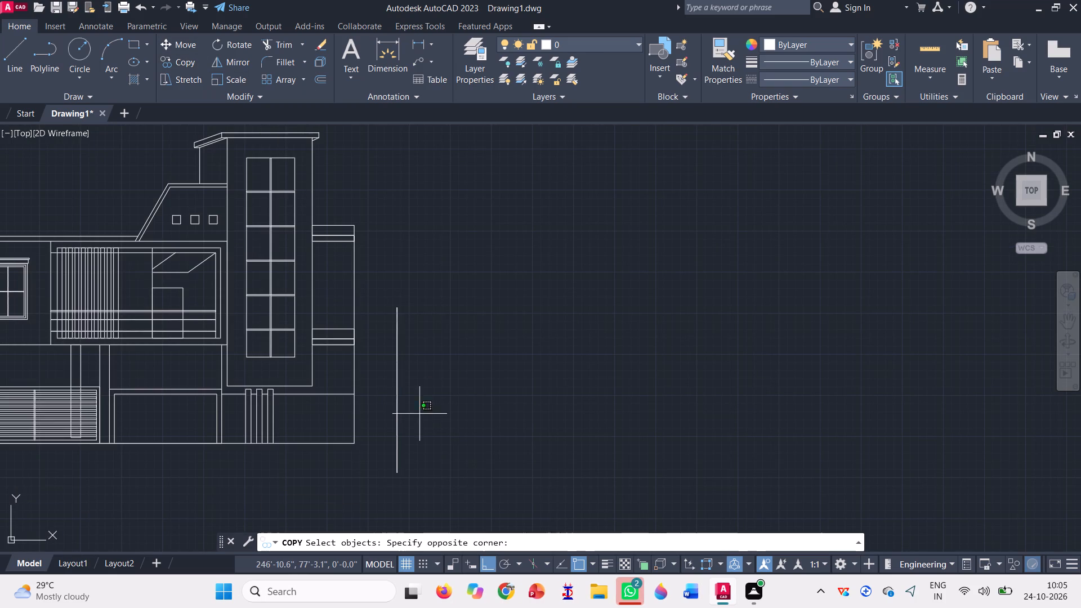
{"action": "left_click", "coordinate": [387, 345]}
{"action": "key", "text": "space"}
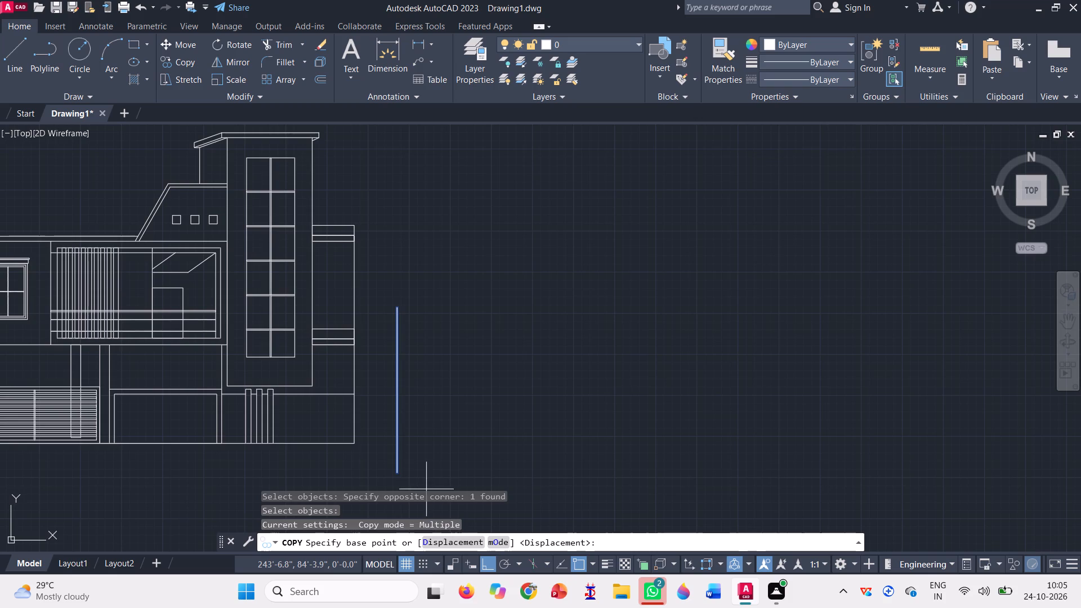
{"action": "scroll", "coordinate": [403, 467], "scroll_direction": "up", "scroll_amount": 3}
{"action": "scroll", "coordinate": [446, 342], "scroll_direction": "down", "scroll_amount": 2}
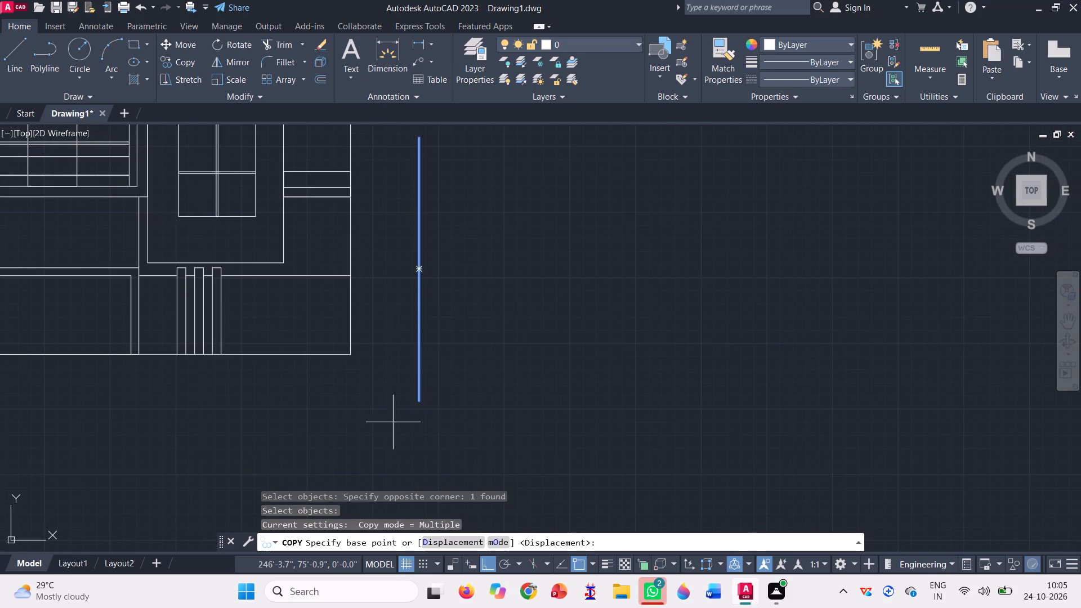
{"action": "scroll", "coordinate": [410, 424], "scroll_direction": "up", "scroll_amount": 3}
{"action": "scroll", "coordinate": [442, 343], "scroll_direction": "up", "scroll_amount": 7}
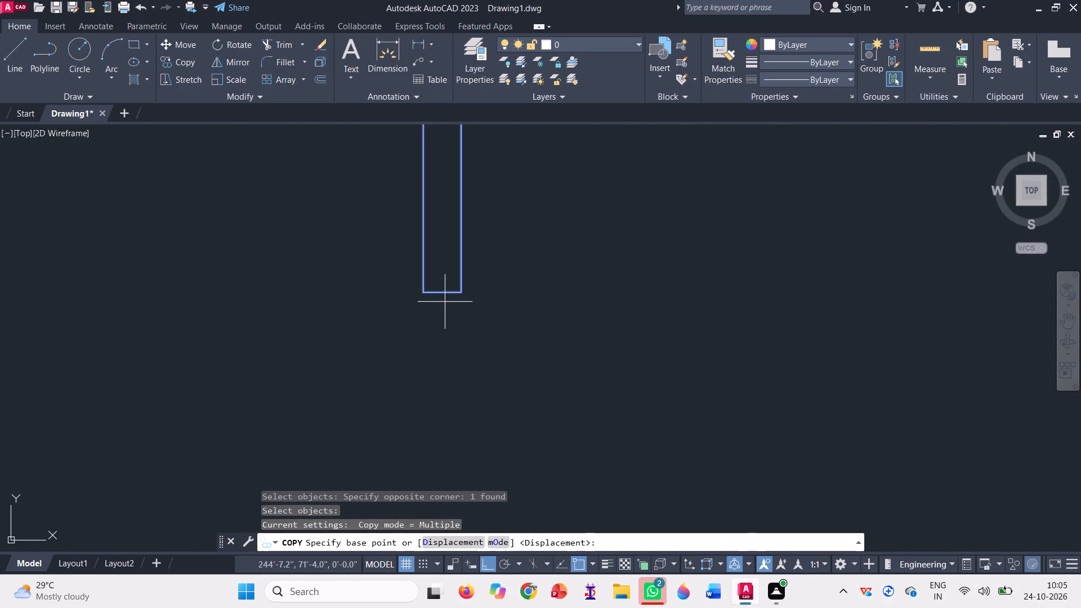
{"action": "left_click", "coordinate": [440, 288]}
{"action": "scroll", "coordinate": [574, 340], "scroll_direction": "down", "scroll_amount": 4}
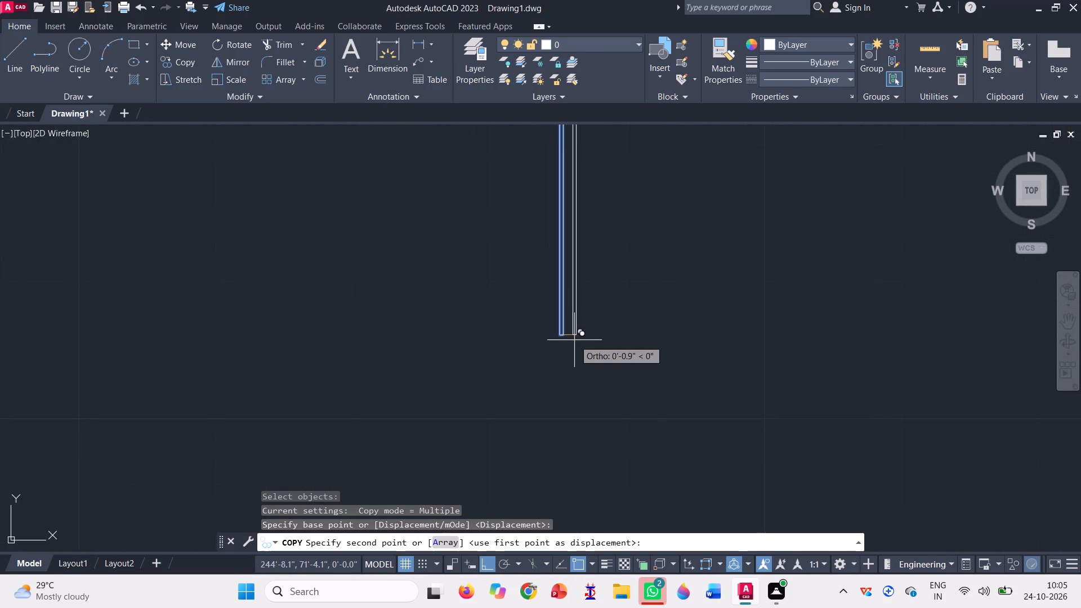
{"action": "scroll", "coordinate": [574, 340], "scroll_direction": "down", "scroll_amount": 8}
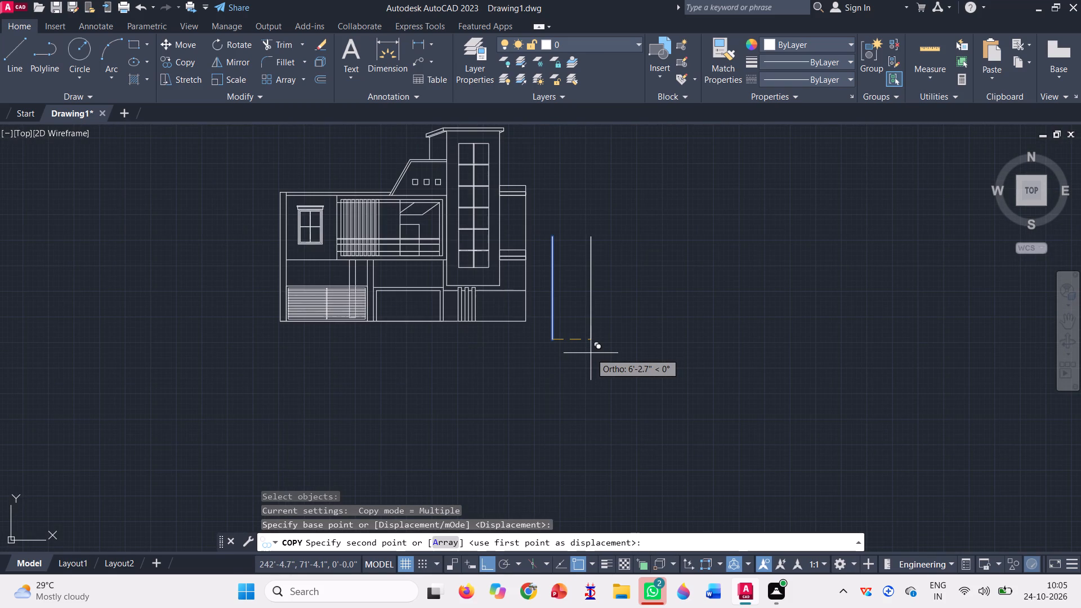
{"action": "key", "text": "F8"}
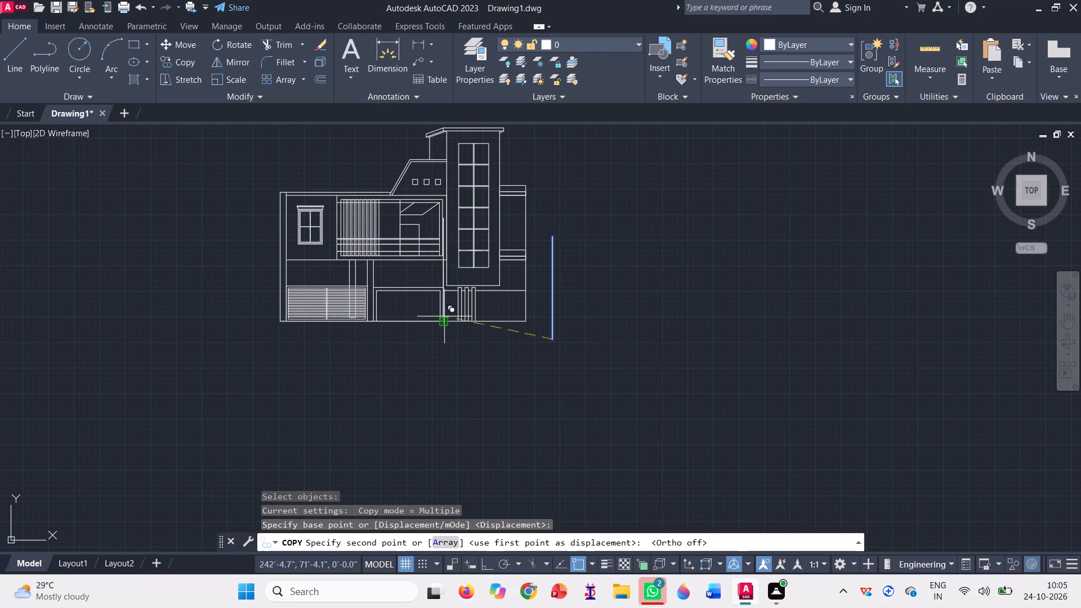
{"action": "scroll", "coordinate": [402, 217], "scroll_direction": "up", "scroll_amount": 3}
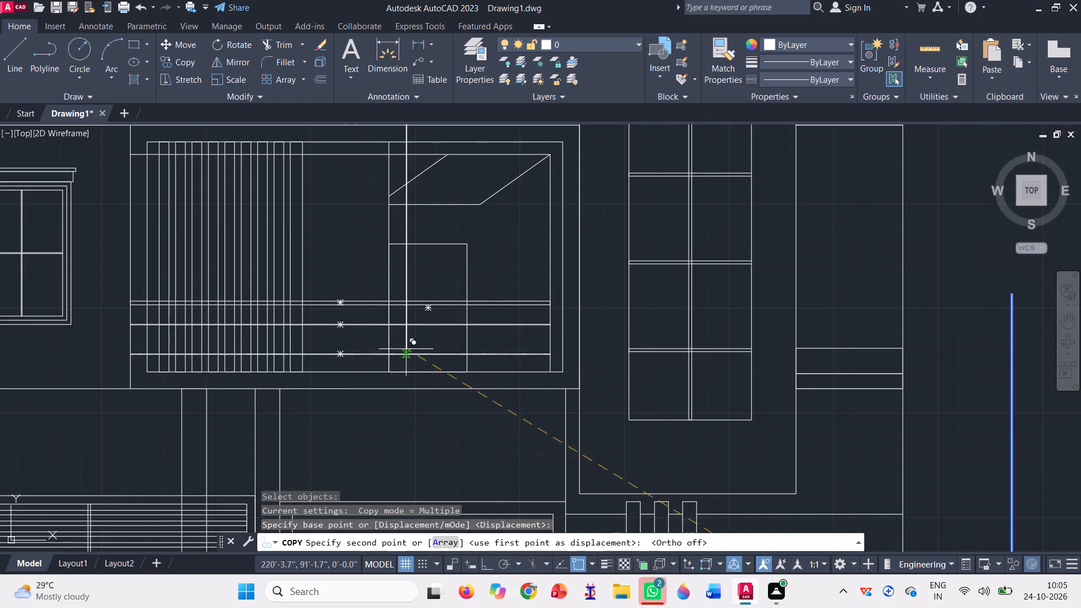
{"action": "scroll", "coordinate": [432, 355], "scroll_direction": "up", "scroll_amount": 7}
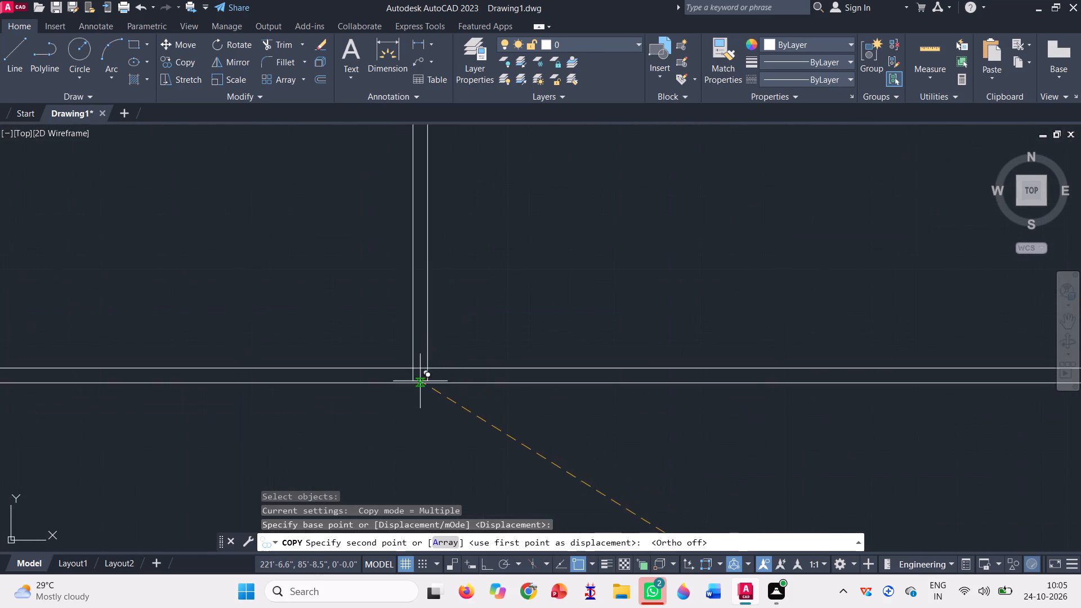
{"action": "left_click", "coordinate": [431, 385]}
{"action": "scroll", "coordinate": [423, 437], "scroll_direction": "down", "scroll_amount": 2}
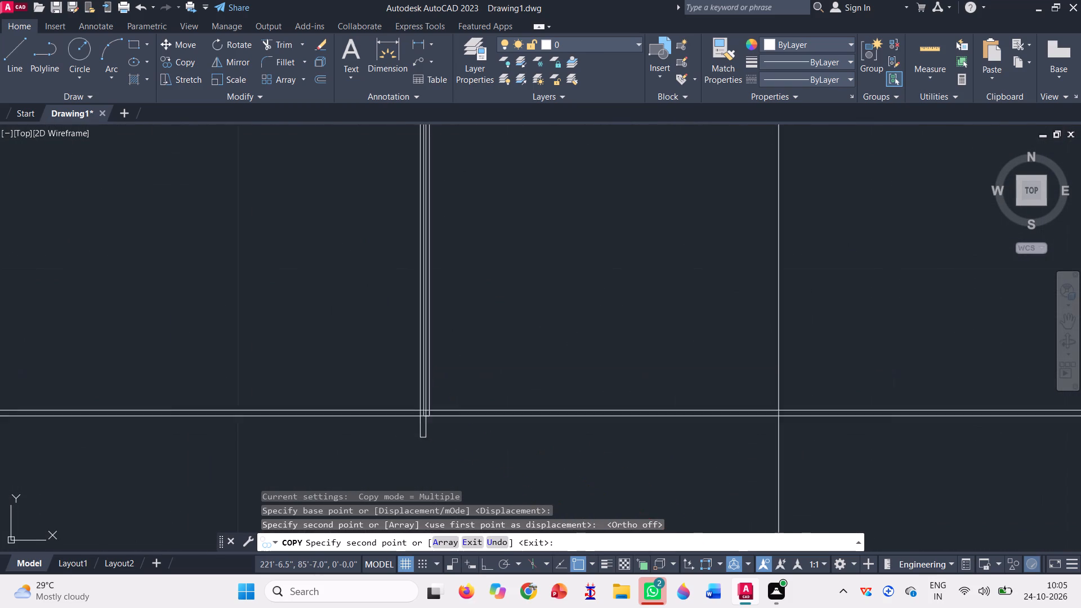
{"action": "scroll", "coordinate": [423, 437], "scroll_direction": "down", "scroll_amount": 5}
{"action": "key", "text": "space"}
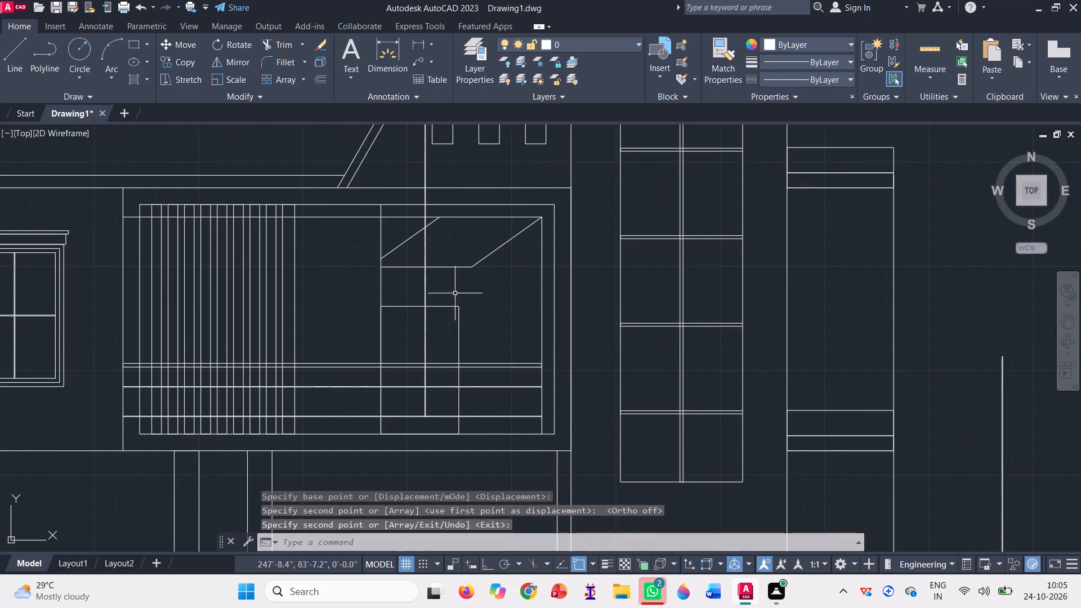
Trim away the copied post's part above the top line of the sloped parapet, including its end cap.
{"action": "left_click", "coordinate": [279, 40]}
{"action": "scroll", "coordinate": [520, 288], "scroll_direction": "down", "scroll_amount": 1}
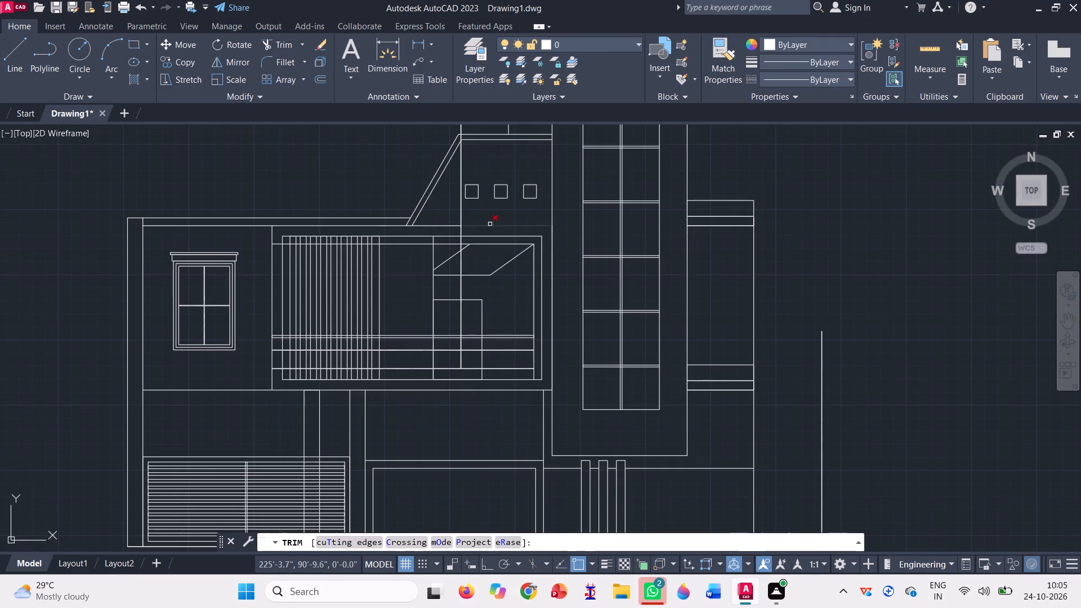
{"action": "scroll", "coordinate": [473, 314], "scroll_direction": "down", "scroll_amount": 1}
{"action": "scroll", "coordinate": [449, 193], "scroll_direction": "up", "scroll_amount": 3}
{"action": "left_click", "coordinate": [529, 176]}
{"action": "left_click", "coordinate": [483, 178]}
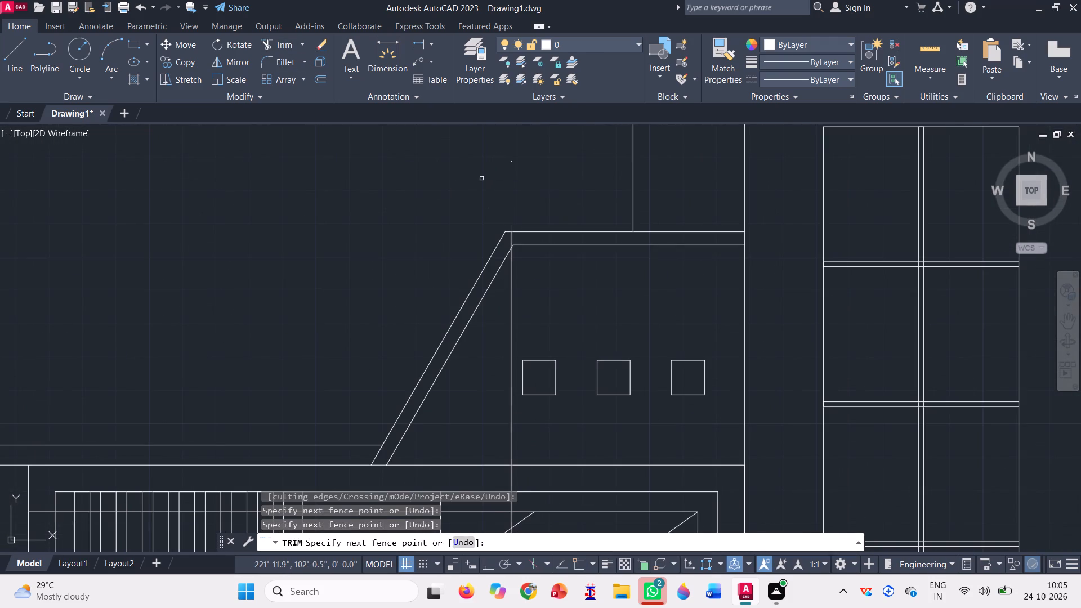
{"action": "scroll", "coordinate": [513, 164], "scroll_direction": "up", "scroll_amount": 3}
{"action": "left_click", "coordinate": [501, 145]}
{"action": "left_click", "coordinate": [502, 154]}
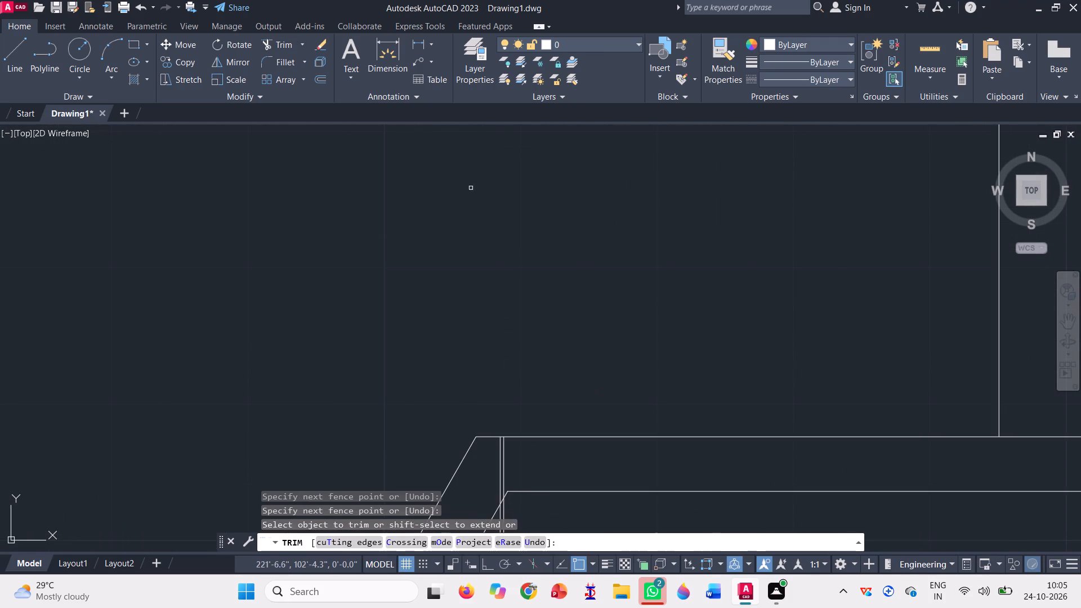
Trim both lines of the post between the handrail's top edge and the balcony door's top line.
{"action": "scroll", "coordinate": [465, 186], "scroll_direction": "down", "scroll_amount": 6}
{"action": "scroll", "coordinate": [462, 329], "scroll_direction": "up", "scroll_amount": 3}
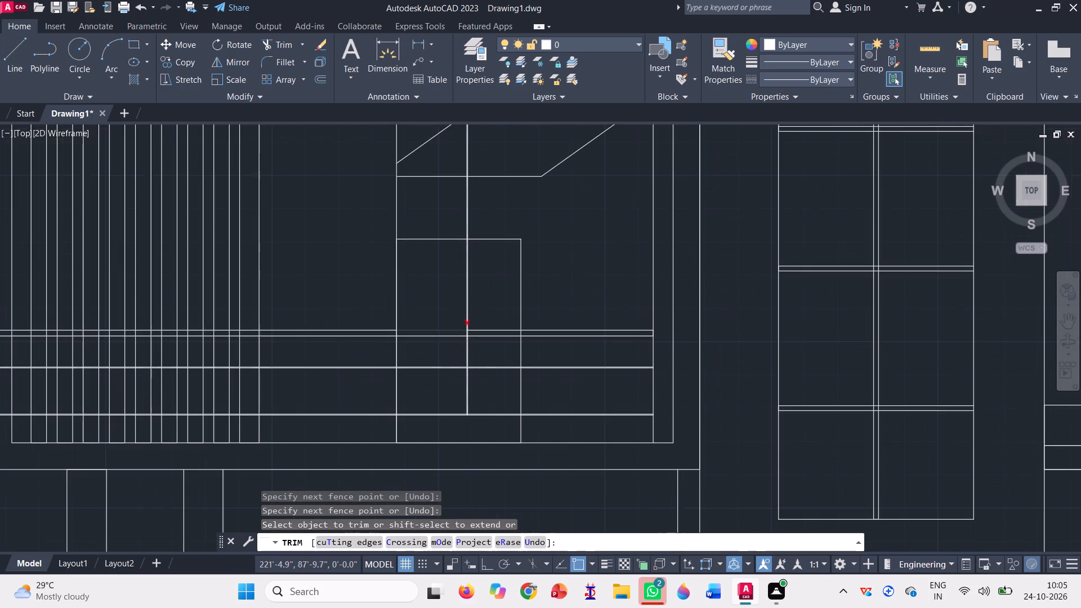
{"action": "left_click", "coordinate": [460, 303]}
{"action": "left_click", "coordinate": [481, 291]}
{"action": "scroll", "coordinate": [463, 302], "scroll_direction": "down", "scroll_amount": 2}
{"action": "key", "text": "space"}
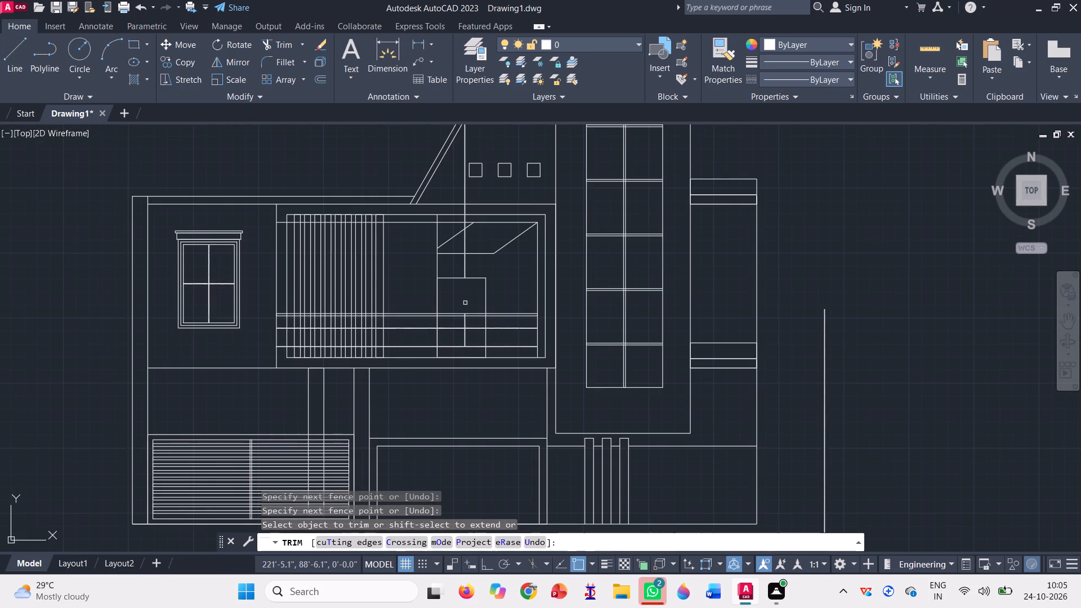
Delete the two leftover post lines running from the balcony door's top up to the parapet.
{"action": "scroll", "coordinate": [472, 143], "scroll_direction": "up", "scroll_amount": 3}
{"action": "left_click", "coordinate": [471, 143]}
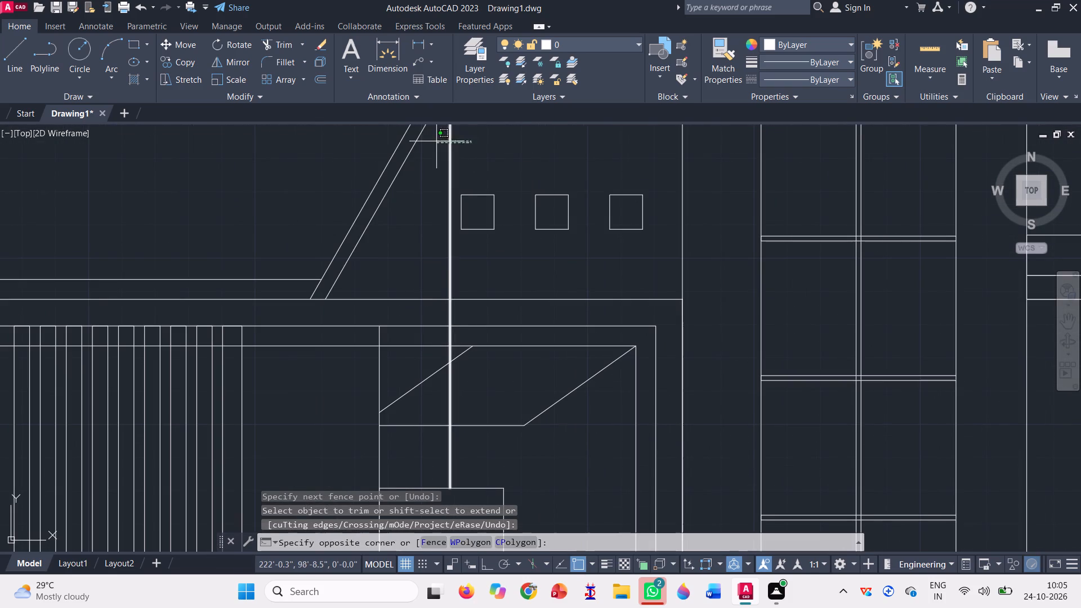
{"action": "left_click", "coordinate": [436, 141]}
{"action": "scroll", "coordinate": [466, 191], "scroll_direction": "down", "scroll_amount": 2}
{"action": "key", "text": "Delete"}
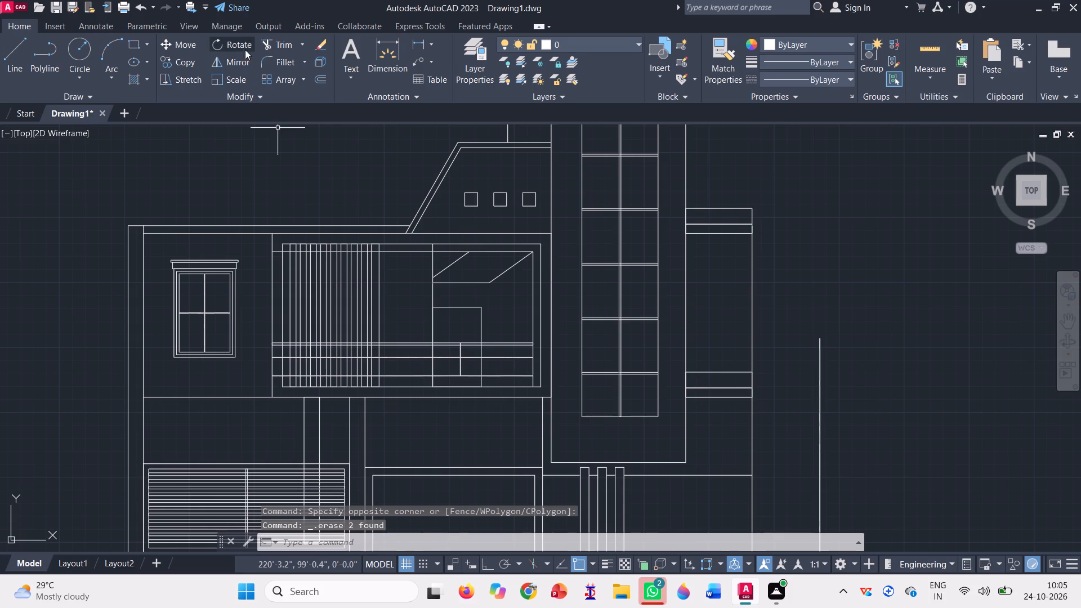
Copy the railing post in front of the balcony door to the stretch between the vertical slats and the door.
{"action": "left_click", "coordinate": [191, 63]}
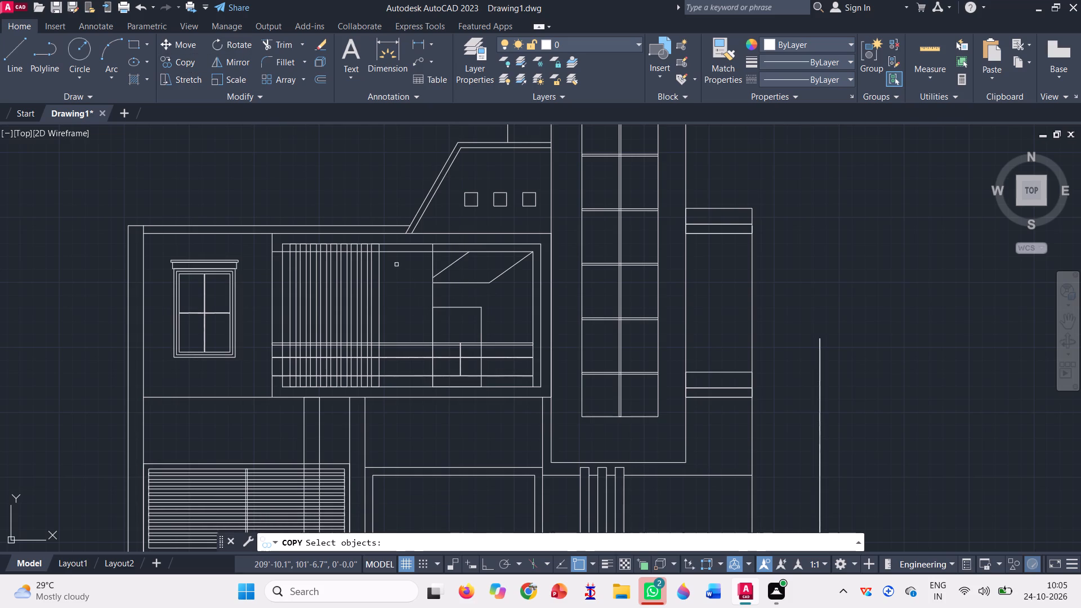
{"action": "scroll", "coordinate": [463, 357], "scroll_direction": "up", "scroll_amount": 3}
{"action": "left_click", "coordinate": [448, 334]}
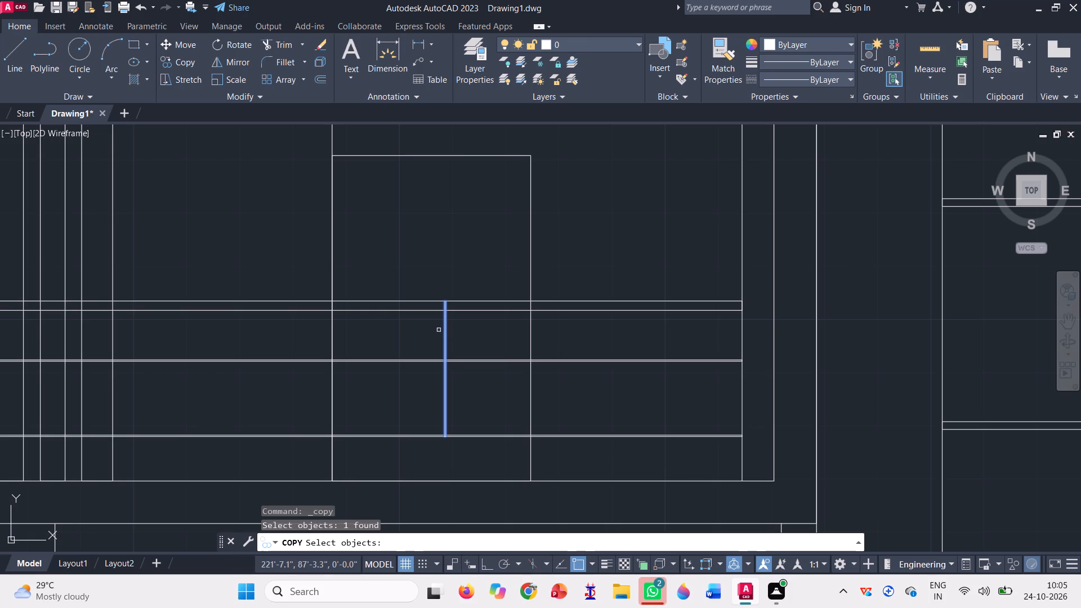
{"action": "key", "text": "space"}
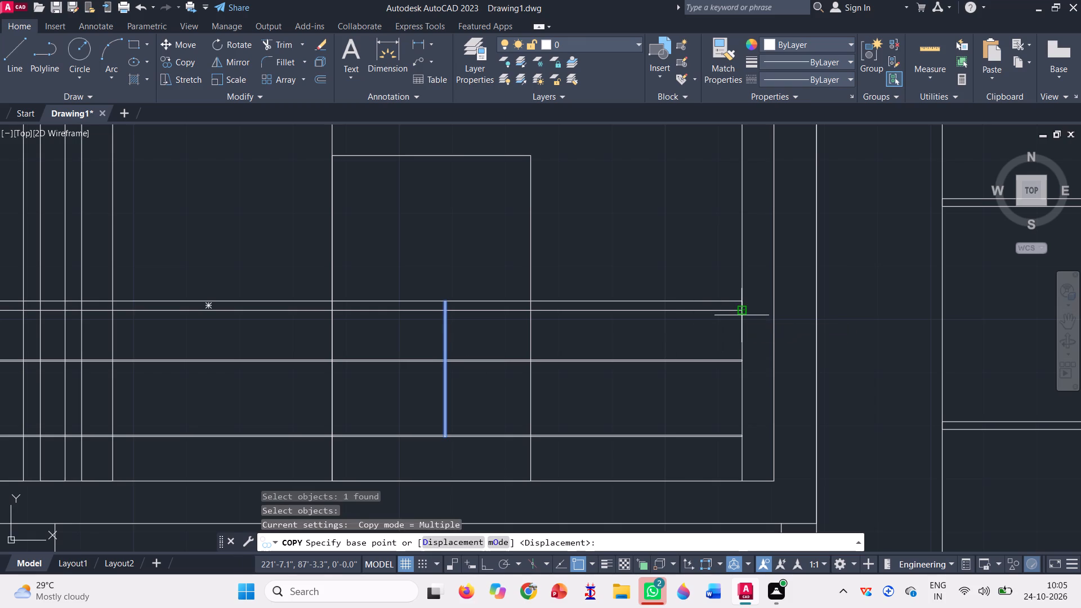
{"action": "left_click", "coordinate": [658, 311]}
{"action": "scroll", "coordinate": [658, 310], "scroll_direction": "down", "scroll_amount": 1}
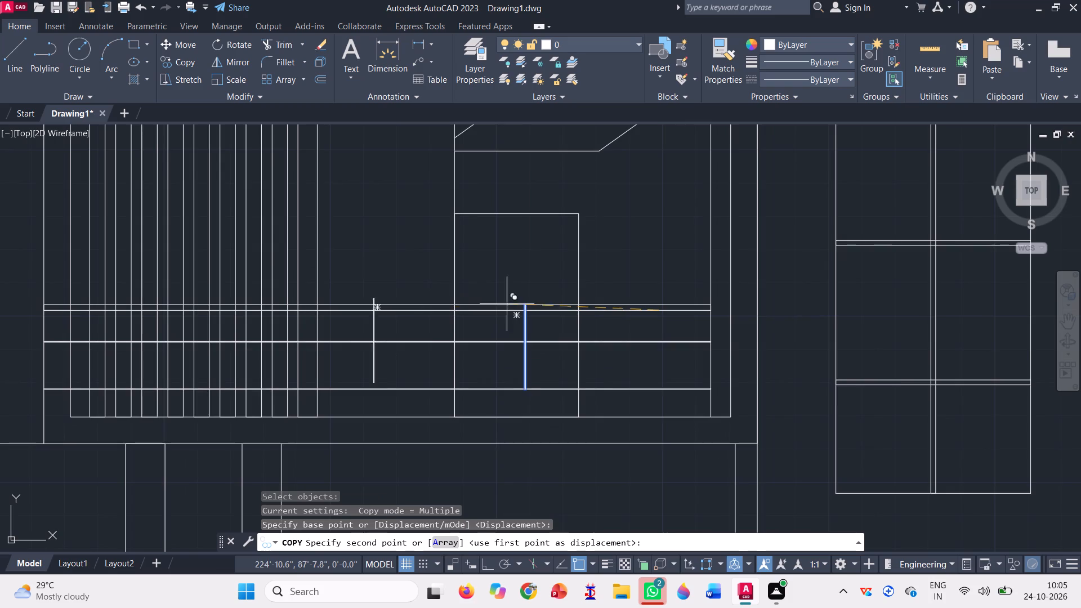
{"action": "scroll", "coordinate": [526, 304], "scroll_direction": "up", "scroll_amount": 2}
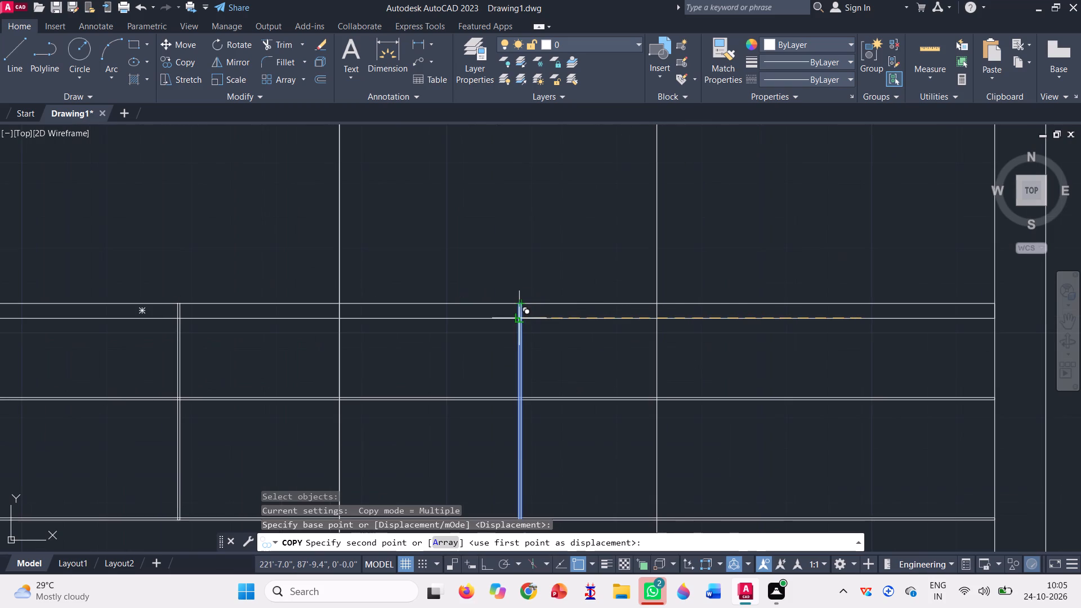
{"action": "scroll", "coordinate": [518, 315], "scroll_direction": "up", "scroll_amount": 3}
{"action": "left_click", "coordinate": [516, 325]}
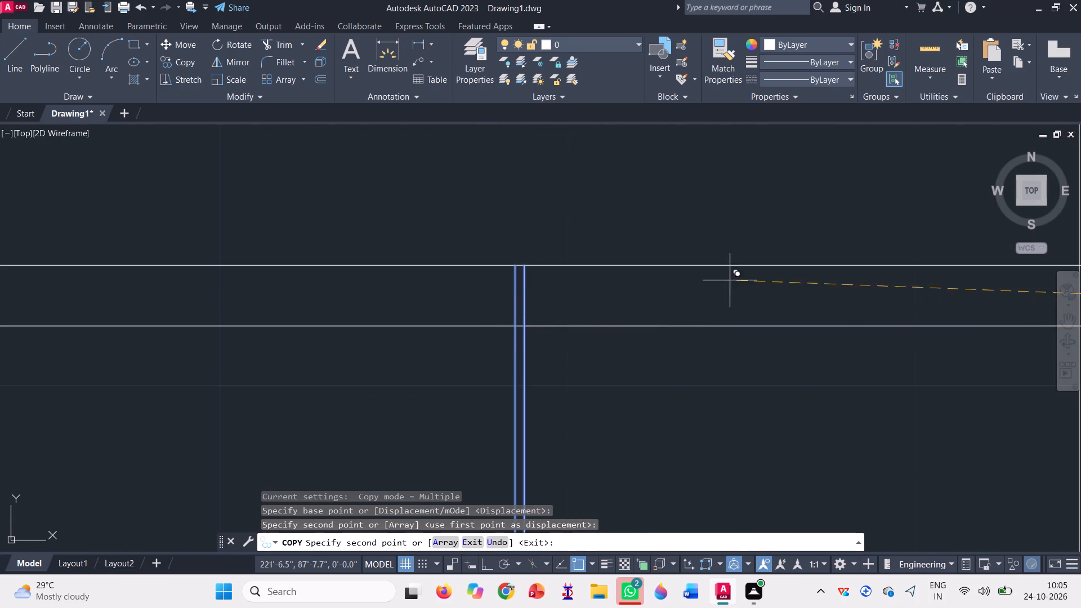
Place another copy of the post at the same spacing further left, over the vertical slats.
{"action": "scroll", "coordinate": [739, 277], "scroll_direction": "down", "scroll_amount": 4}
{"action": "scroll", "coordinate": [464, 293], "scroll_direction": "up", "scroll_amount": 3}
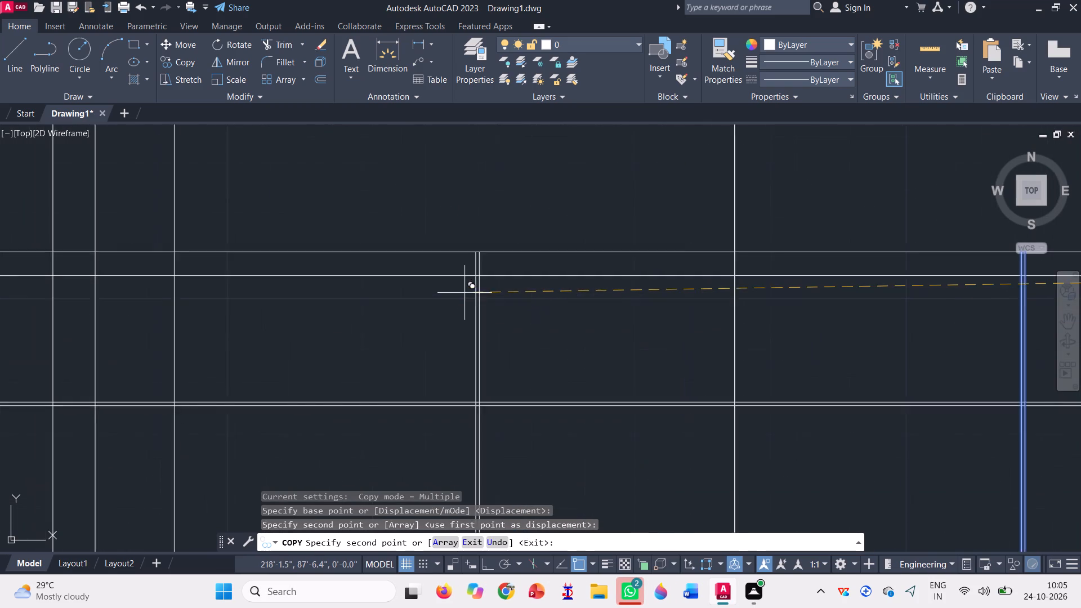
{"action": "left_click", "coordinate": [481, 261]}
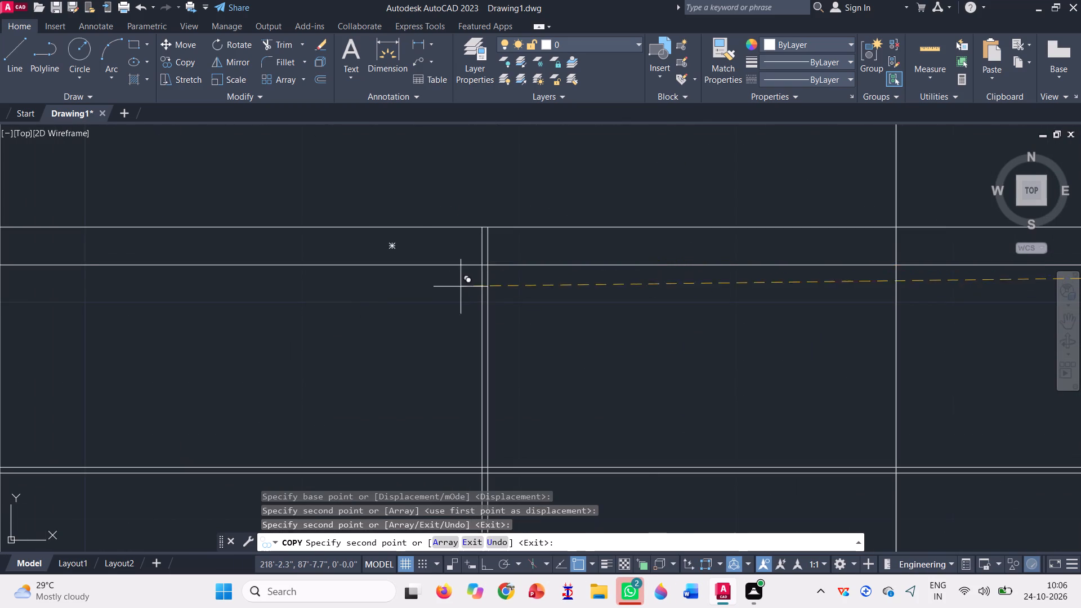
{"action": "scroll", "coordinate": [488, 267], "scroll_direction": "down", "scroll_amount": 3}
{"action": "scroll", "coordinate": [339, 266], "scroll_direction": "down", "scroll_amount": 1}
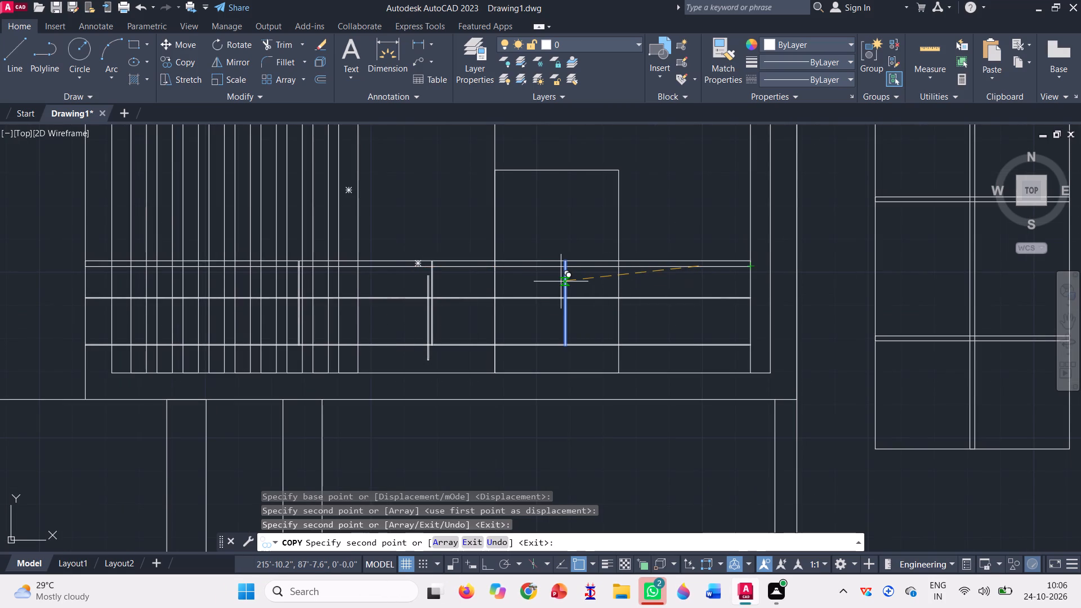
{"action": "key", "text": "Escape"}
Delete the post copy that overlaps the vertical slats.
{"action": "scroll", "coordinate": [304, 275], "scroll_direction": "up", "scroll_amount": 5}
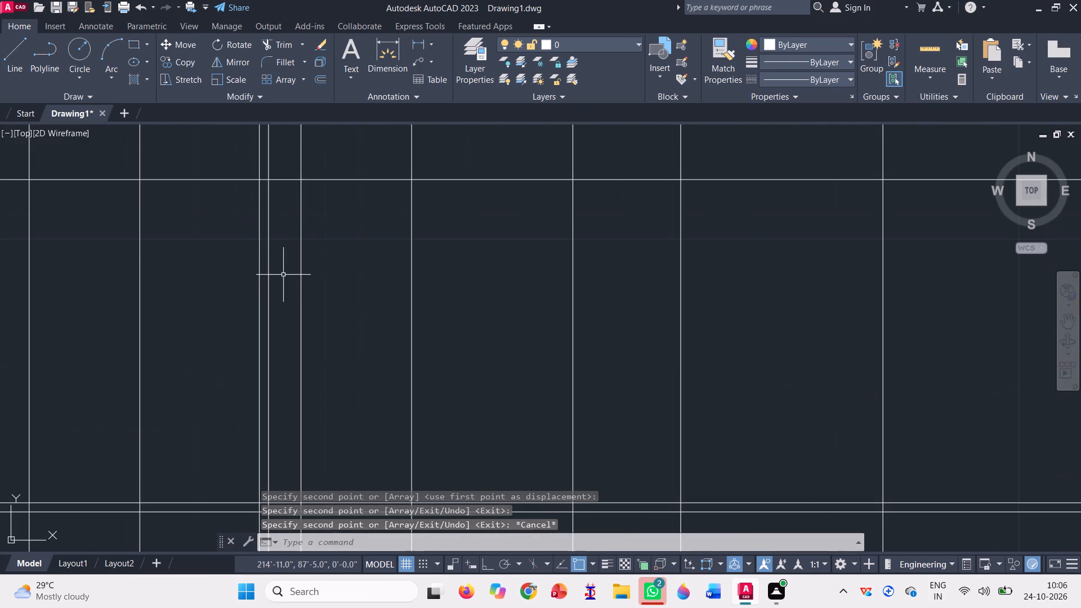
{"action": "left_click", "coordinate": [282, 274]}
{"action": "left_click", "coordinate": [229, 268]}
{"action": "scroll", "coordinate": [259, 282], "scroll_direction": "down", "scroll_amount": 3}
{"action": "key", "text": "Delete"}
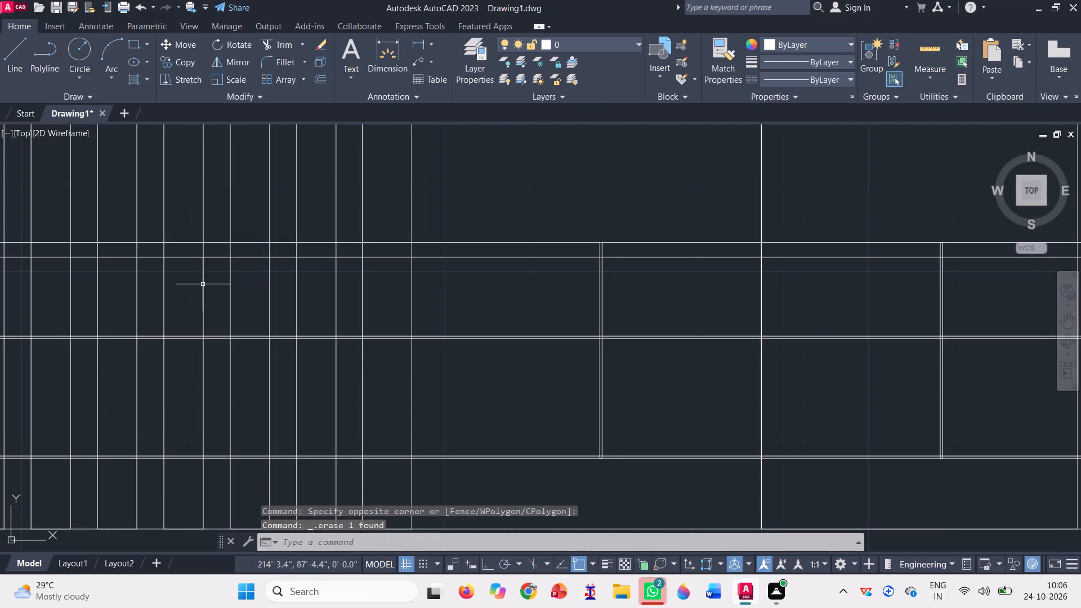
Copy the post in front of the door to its right, using the distance between the two existing posts' top corners as spacing.
{"action": "scroll", "coordinate": [207, 288], "scroll_direction": "down", "scroll_amount": 1}
{"action": "left_click", "coordinate": [683, 307]}
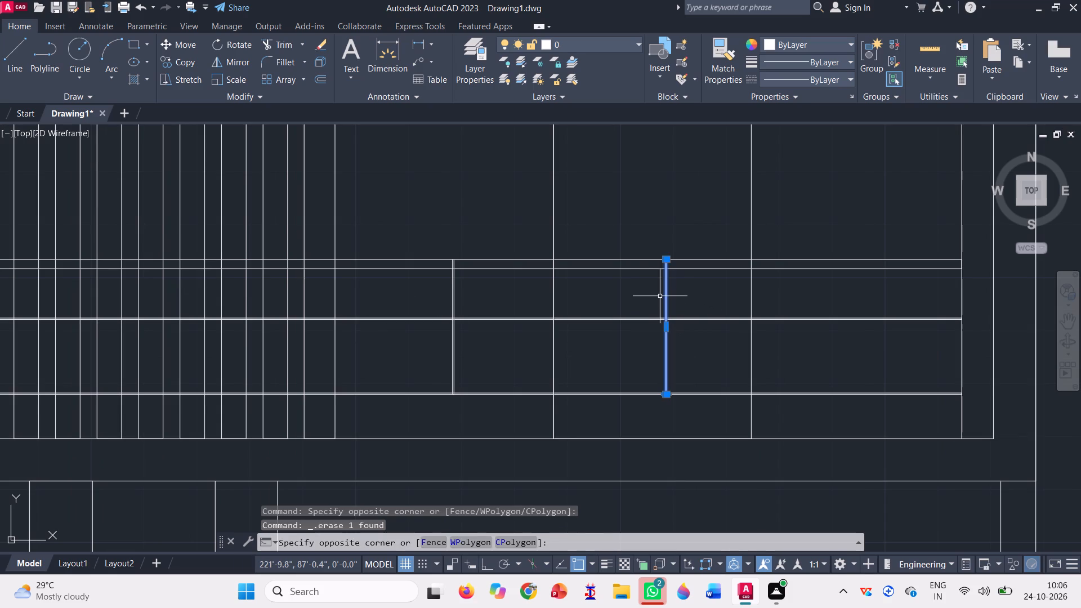
{"action": "left_click", "coordinate": [660, 296]}
{"action": "key", "text": "c"}
{"action": "key", "text": "o"}
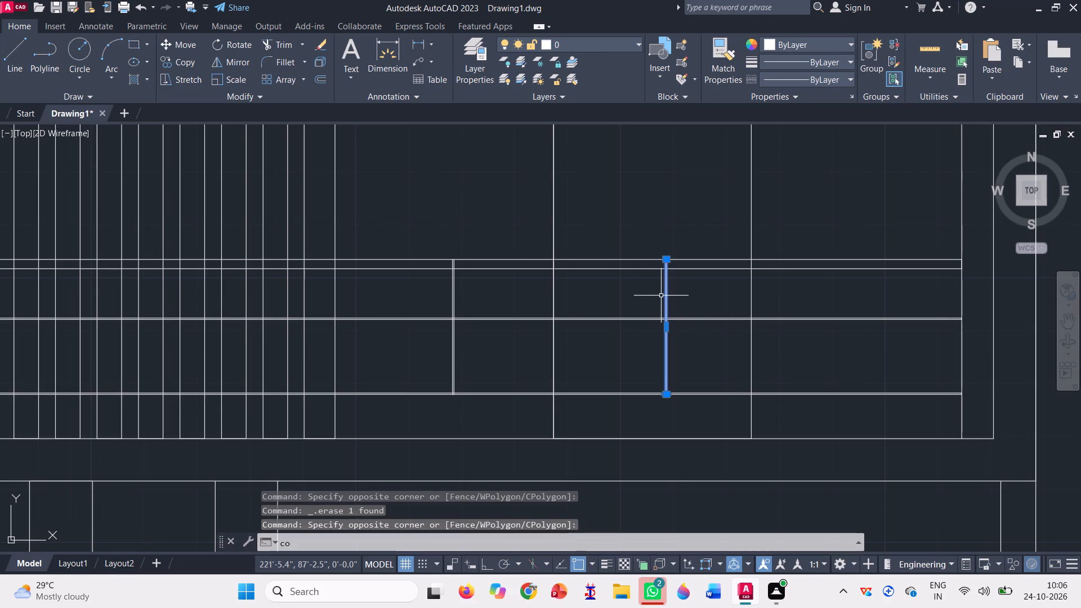
{"action": "key", "text": "space"}
{"action": "scroll", "coordinate": [454, 256], "scroll_direction": "up", "scroll_amount": 3}
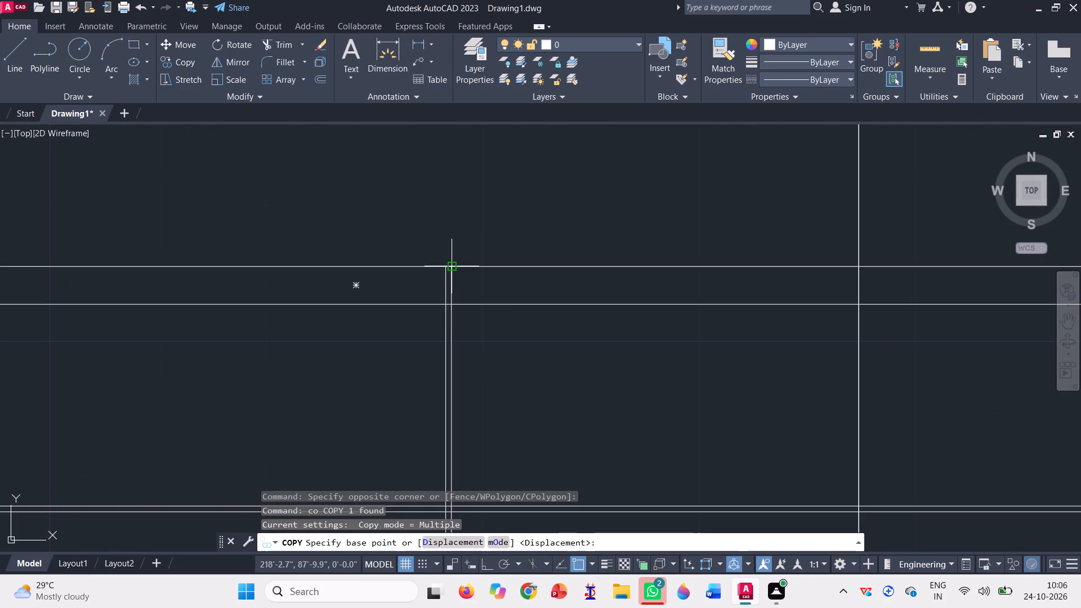
{"action": "left_click", "coordinate": [450, 267]}
{"action": "scroll", "coordinate": [395, 246], "scroll_direction": "down", "scroll_amount": 2}
{"action": "scroll", "coordinate": [774, 245], "scroll_direction": "up", "scroll_amount": 3}
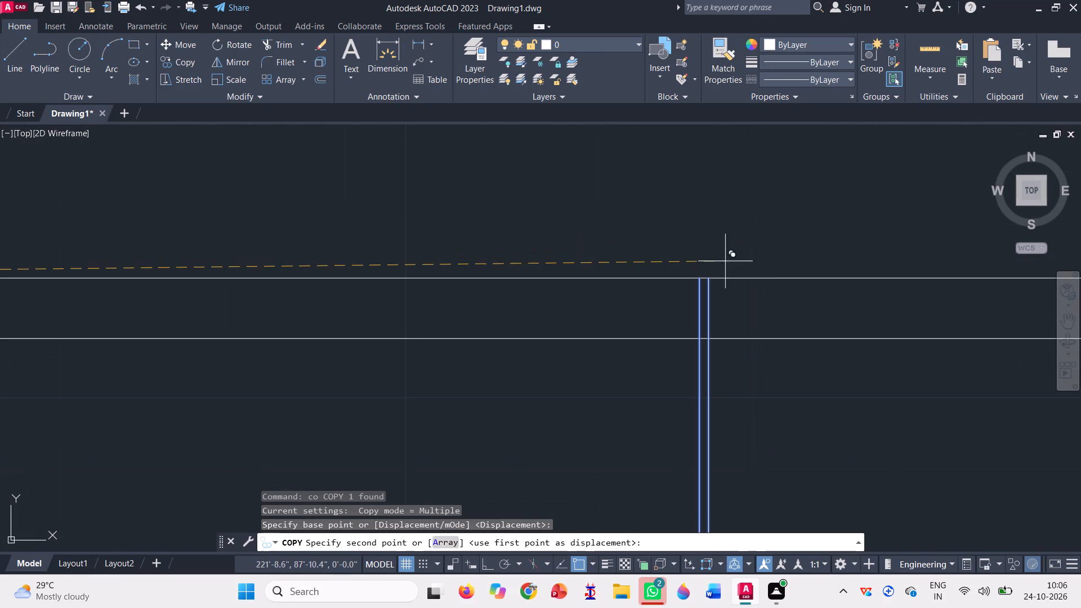
{"action": "left_click", "coordinate": [712, 279]}
{"action": "scroll", "coordinate": [574, 255], "scroll_direction": "down", "scroll_amount": 3}
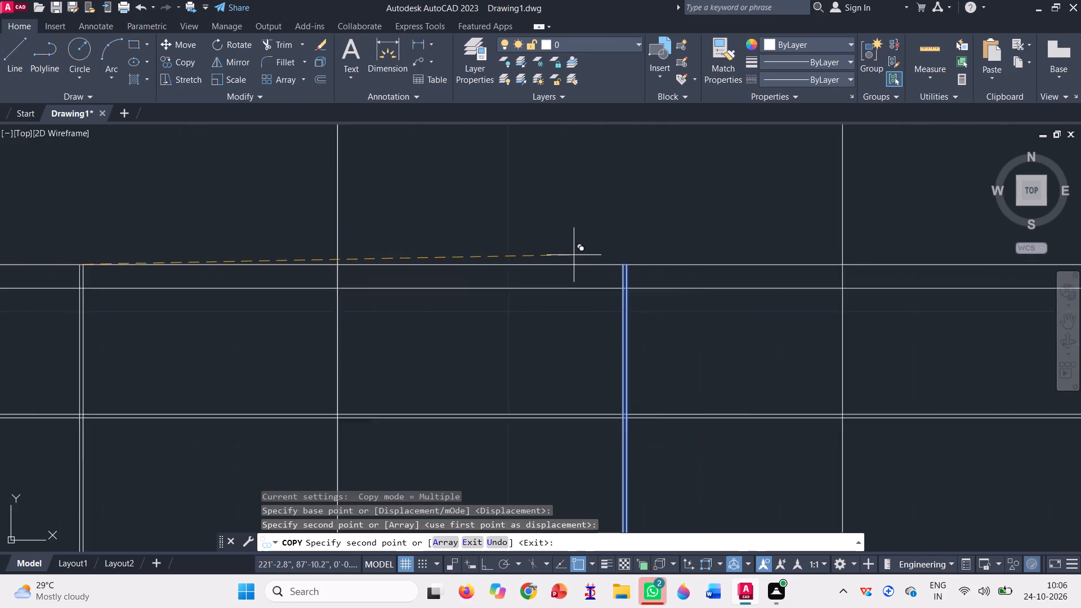
{"action": "scroll", "coordinate": [574, 255], "scroll_direction": "down", "scroll_amount": 1}
{"action": "key", "text": "space"}
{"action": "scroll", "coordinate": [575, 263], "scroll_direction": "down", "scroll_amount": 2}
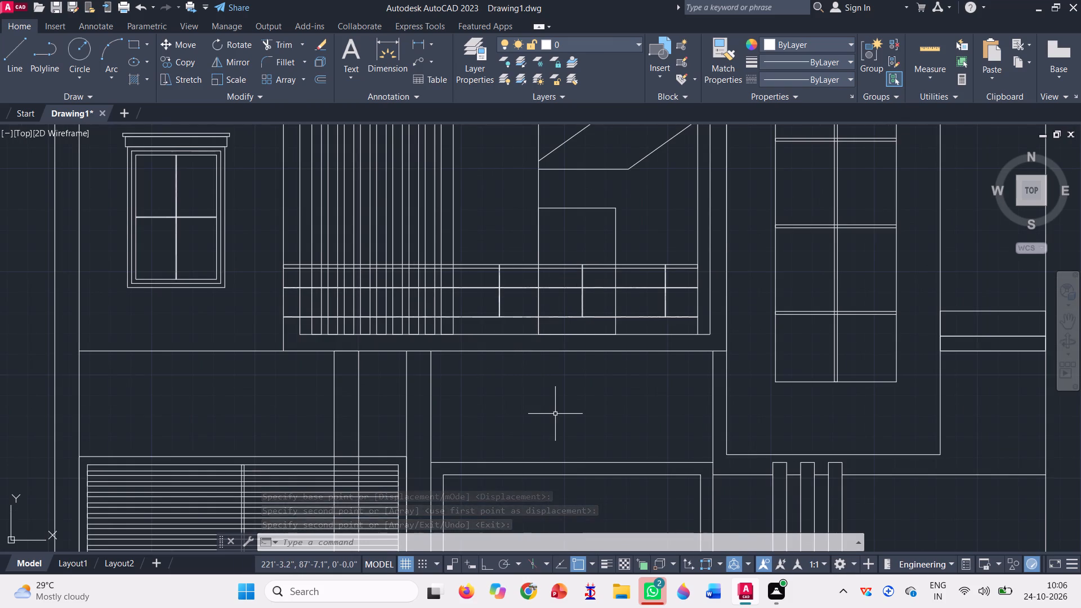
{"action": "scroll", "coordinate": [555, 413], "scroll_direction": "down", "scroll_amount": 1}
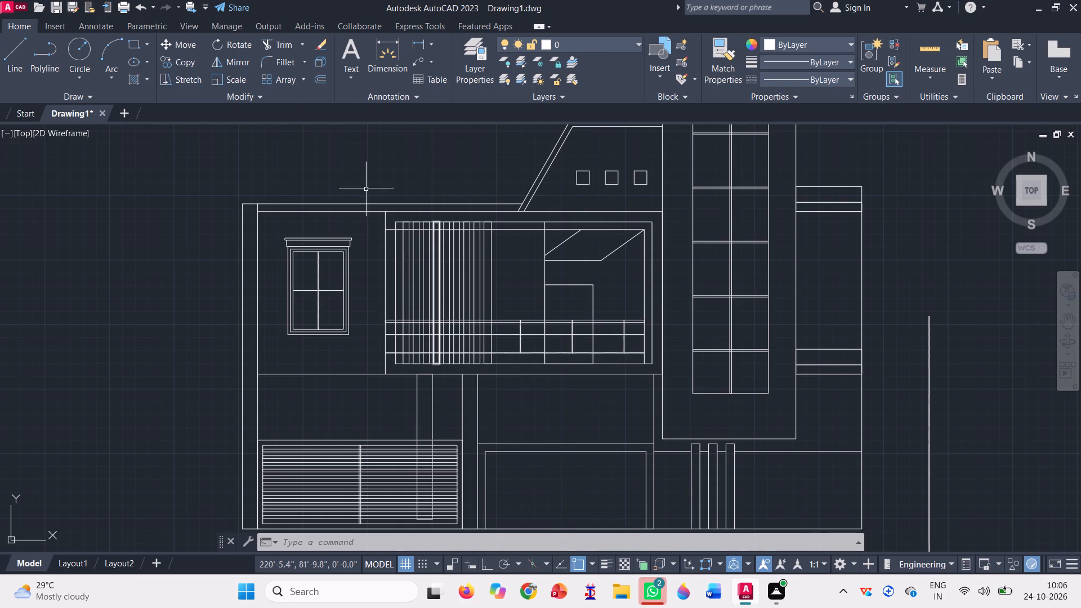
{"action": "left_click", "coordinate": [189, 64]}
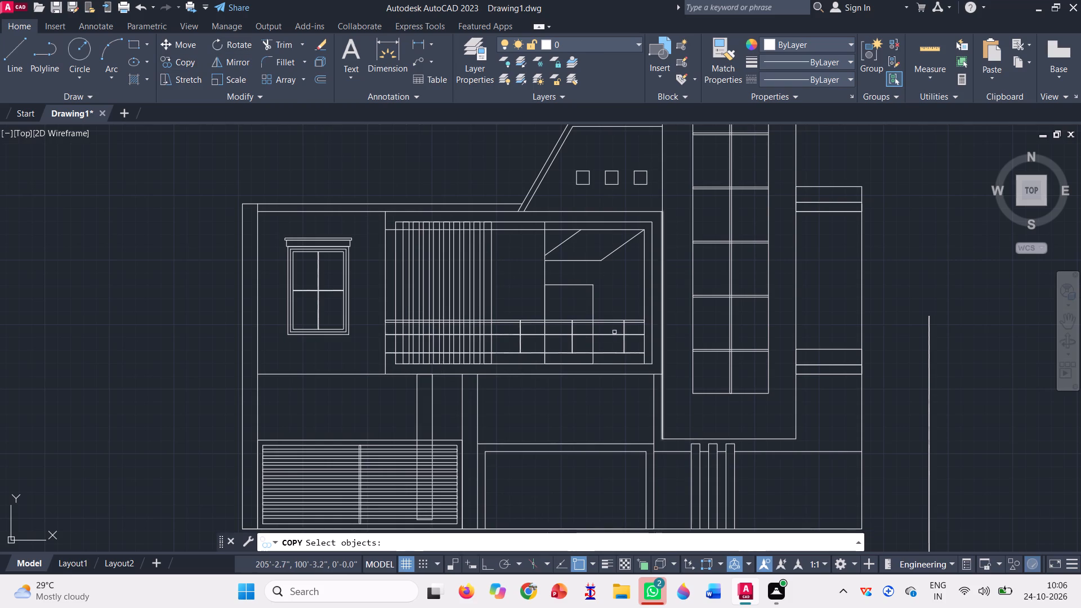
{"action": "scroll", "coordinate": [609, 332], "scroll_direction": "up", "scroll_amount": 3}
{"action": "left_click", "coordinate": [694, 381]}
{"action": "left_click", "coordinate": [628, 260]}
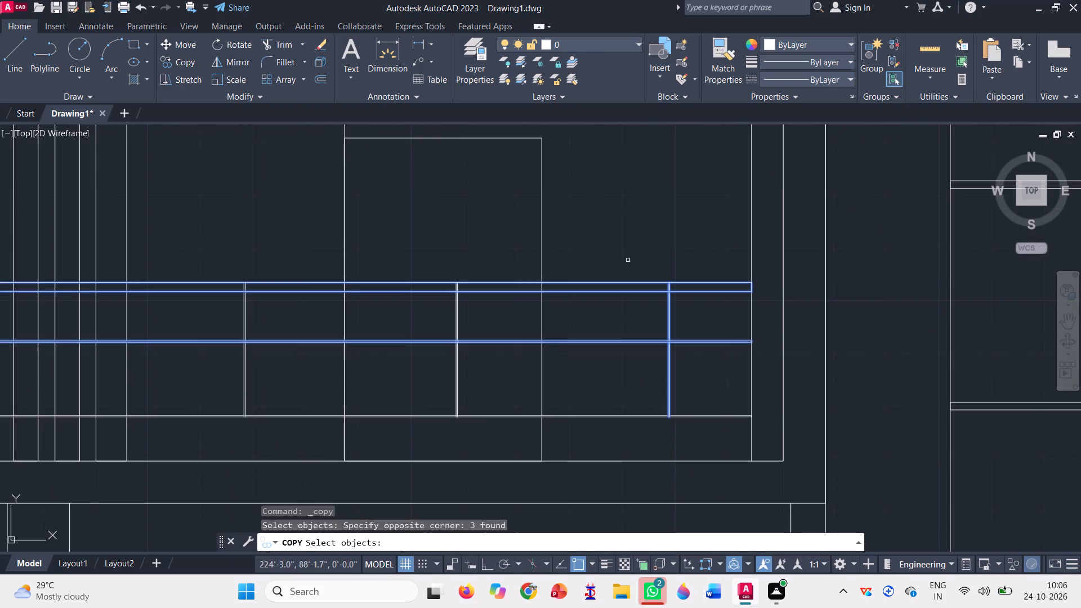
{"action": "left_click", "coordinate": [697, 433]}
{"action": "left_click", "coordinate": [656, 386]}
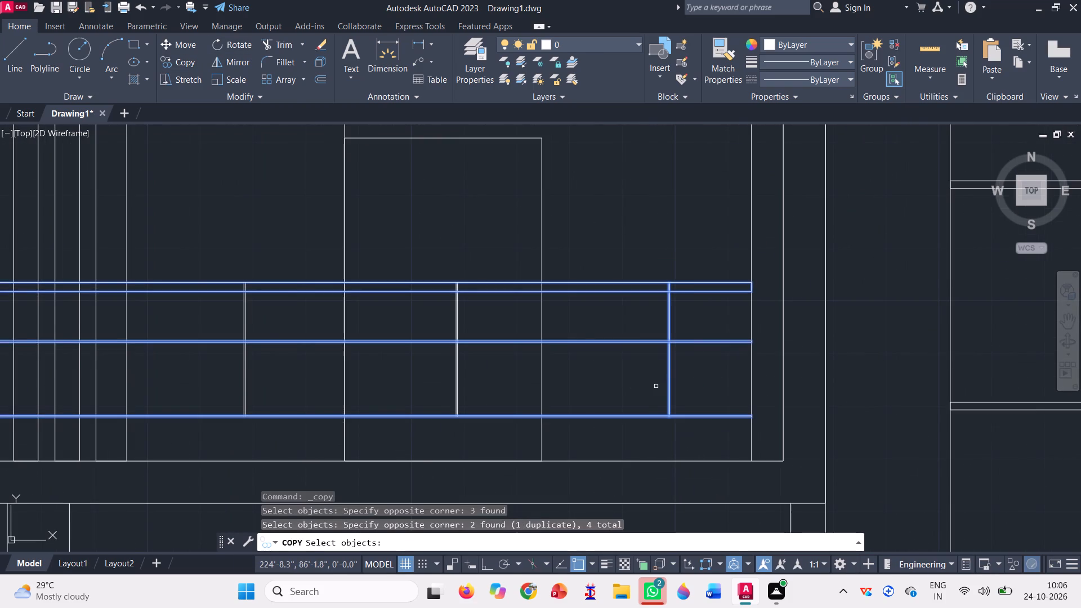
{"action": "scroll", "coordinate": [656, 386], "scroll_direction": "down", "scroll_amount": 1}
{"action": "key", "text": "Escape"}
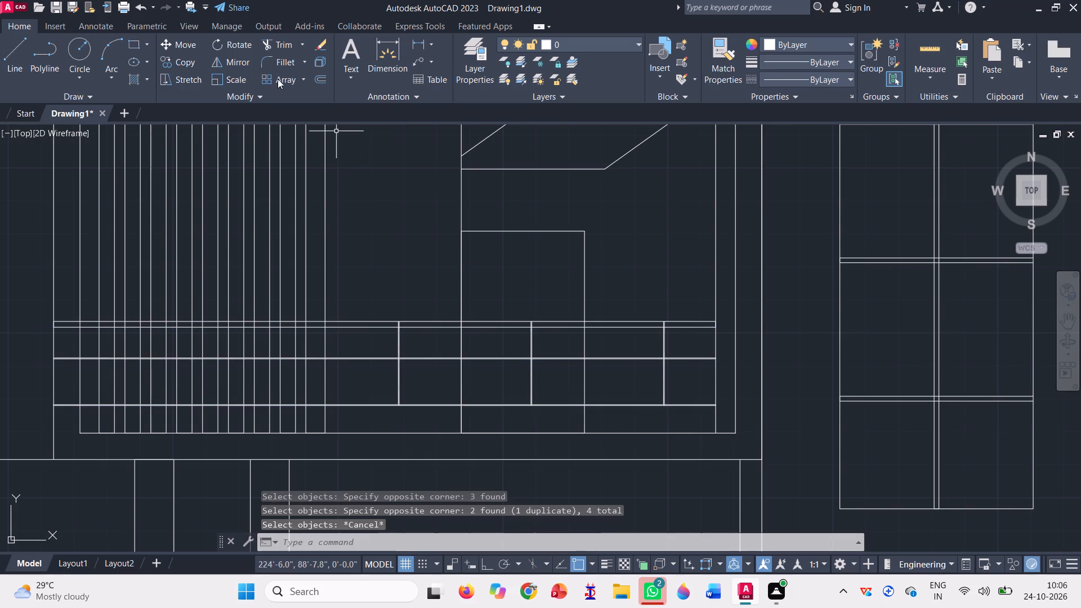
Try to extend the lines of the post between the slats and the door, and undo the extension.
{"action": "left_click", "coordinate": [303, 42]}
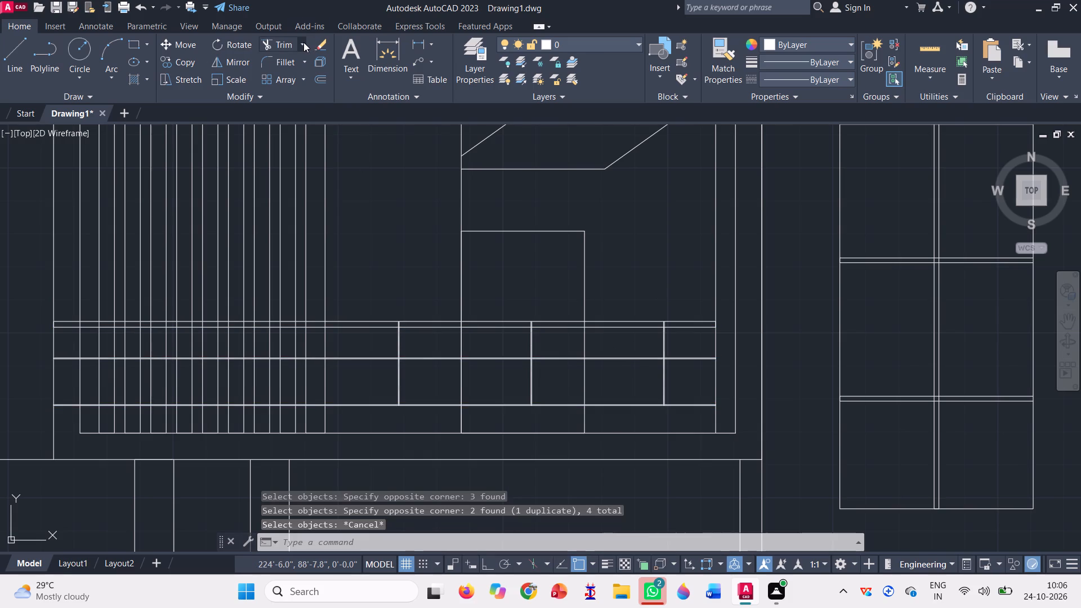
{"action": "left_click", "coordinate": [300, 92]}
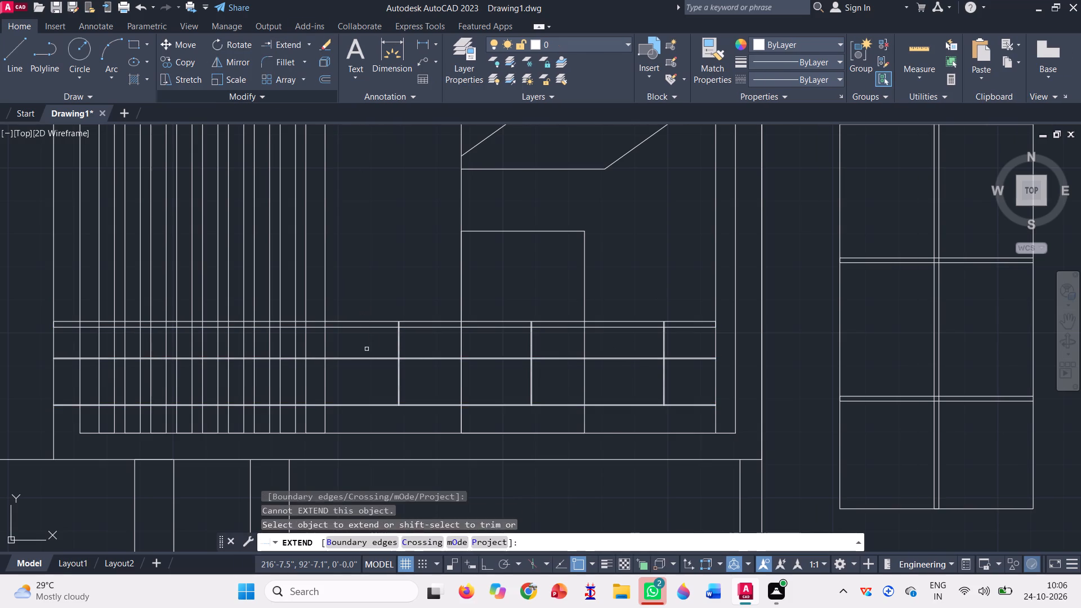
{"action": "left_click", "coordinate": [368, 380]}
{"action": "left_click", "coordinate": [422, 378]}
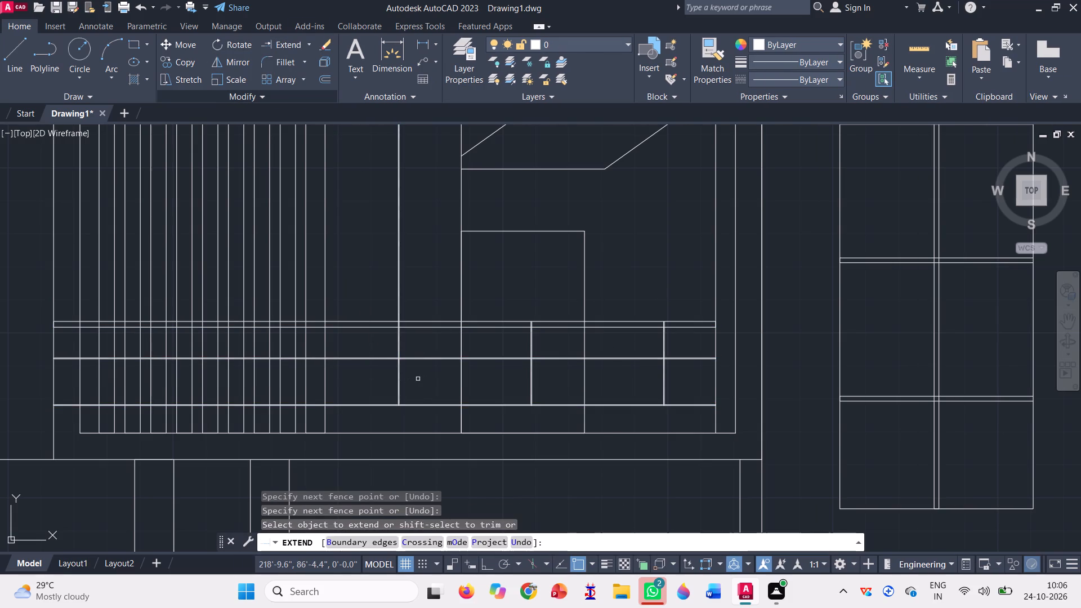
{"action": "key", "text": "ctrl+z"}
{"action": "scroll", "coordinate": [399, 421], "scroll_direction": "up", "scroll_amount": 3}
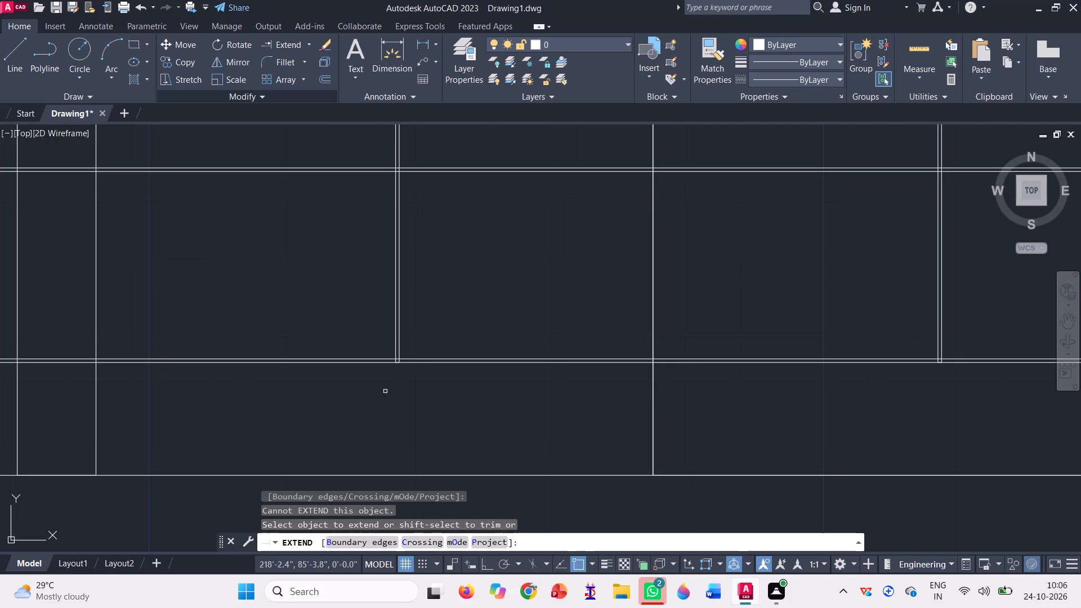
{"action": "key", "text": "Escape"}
Trim away the bottom end caps of all three railing posts at the lower edge of the bottom thin rail.
{"action": "left_click", "coordinate": [309, 42]}
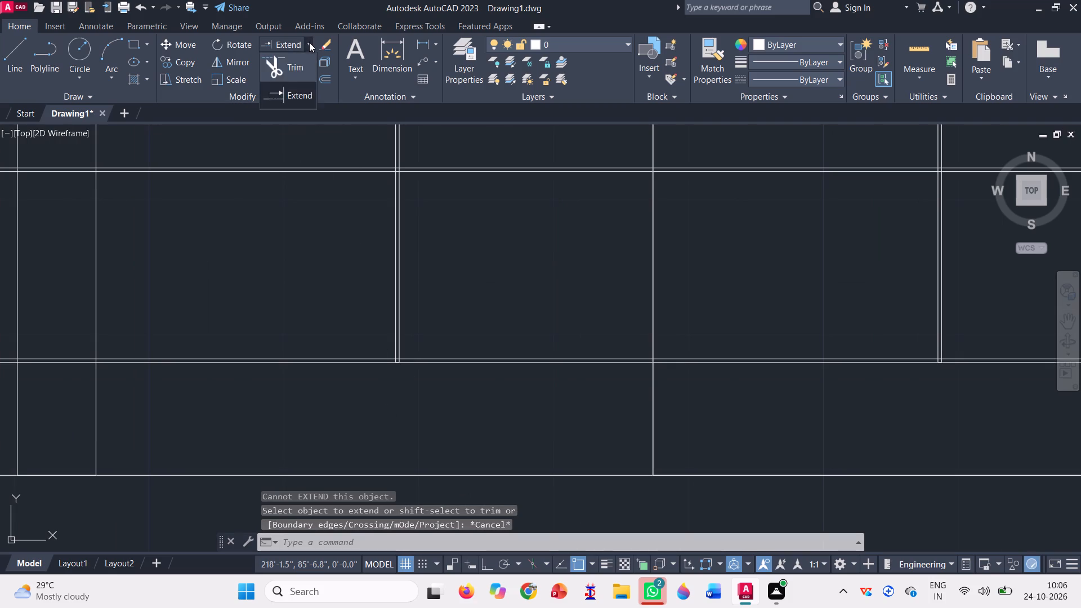
{"action": "left_click", "coordinate": [291, 71]}
{"action": "scroll", "coordinate": [396, 383], "scroll_direction": "up", "scroll_amount": 3}
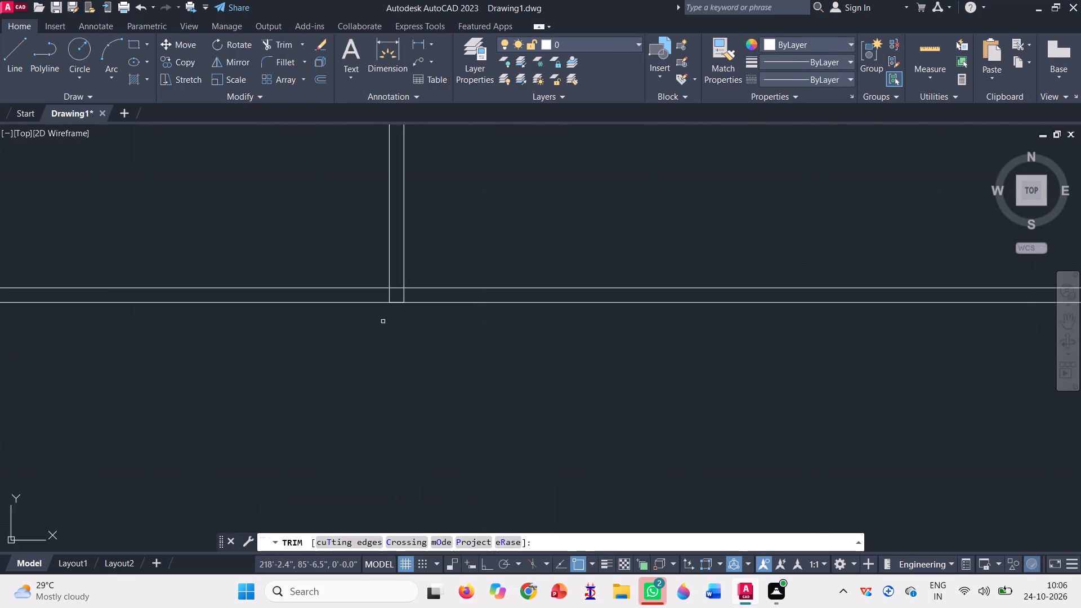
{"action": "scroll", "coordinate": [376, 301], "scroll_direction": "up", "scroll_amount": 3}
{"action": "left_click", "coordinate": [444, 307]}
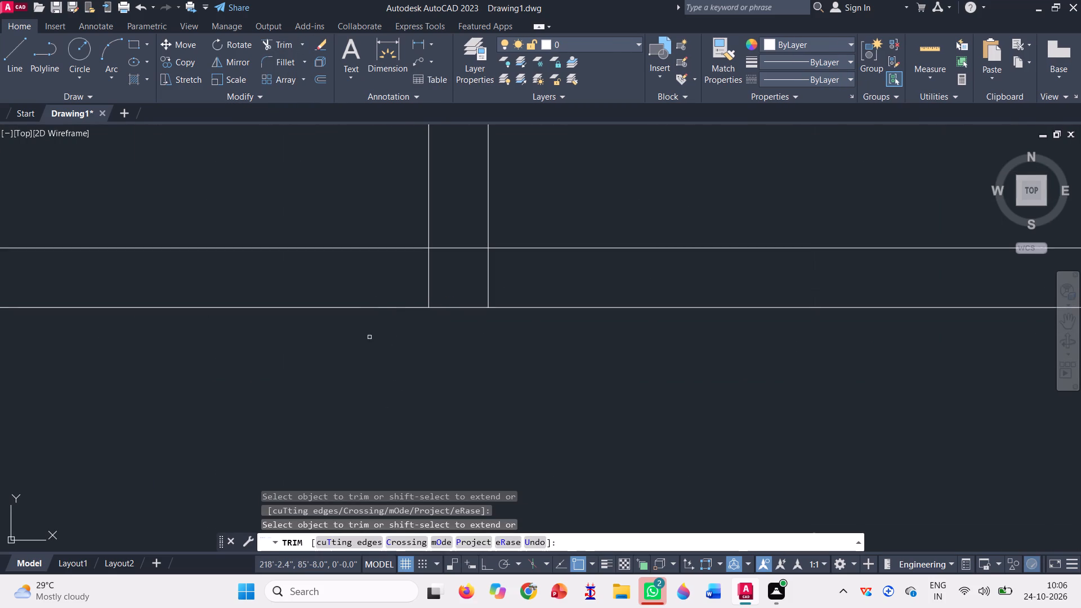
{"action": "scroll", "coordinate": [363, 330], "scroll_direction": "down", "scroll_amount": 6}
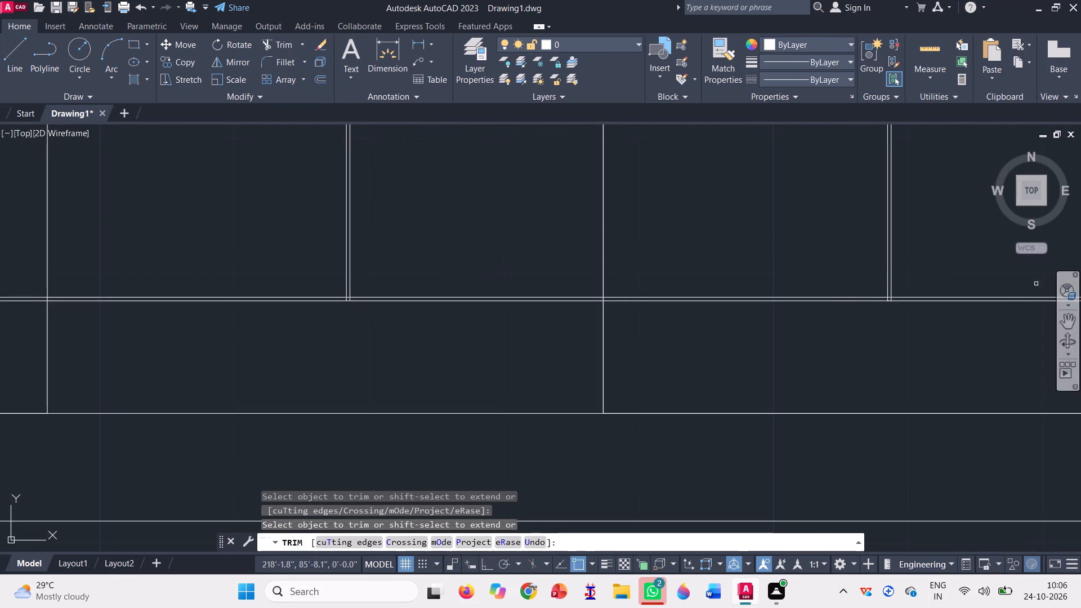
{"action": "scroll", "coordinate": [909, 286], "scroll_direction": "up", "scroll_amount": 3}
{"action": "scroll", "coordinate": [834, 336], "scroll_direction": "up", "scroll_amount": 3}
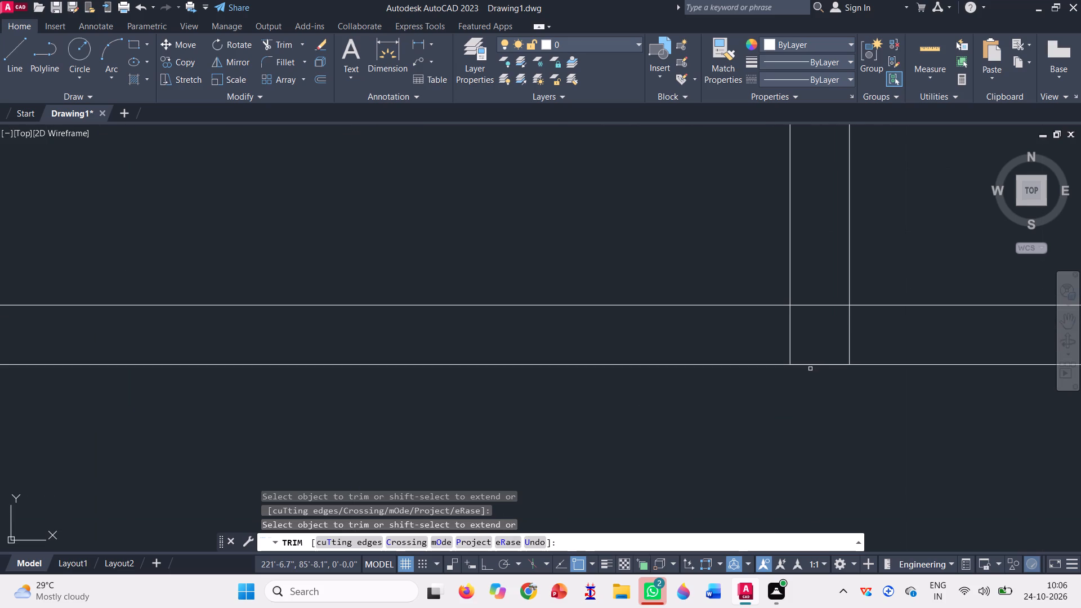
{"action": "left_click", "coordinate": [808, 363]}
{"action": "scroll", "coordinate": [521, 305], "scroll_direction": "down", "scroll_amount": 7}
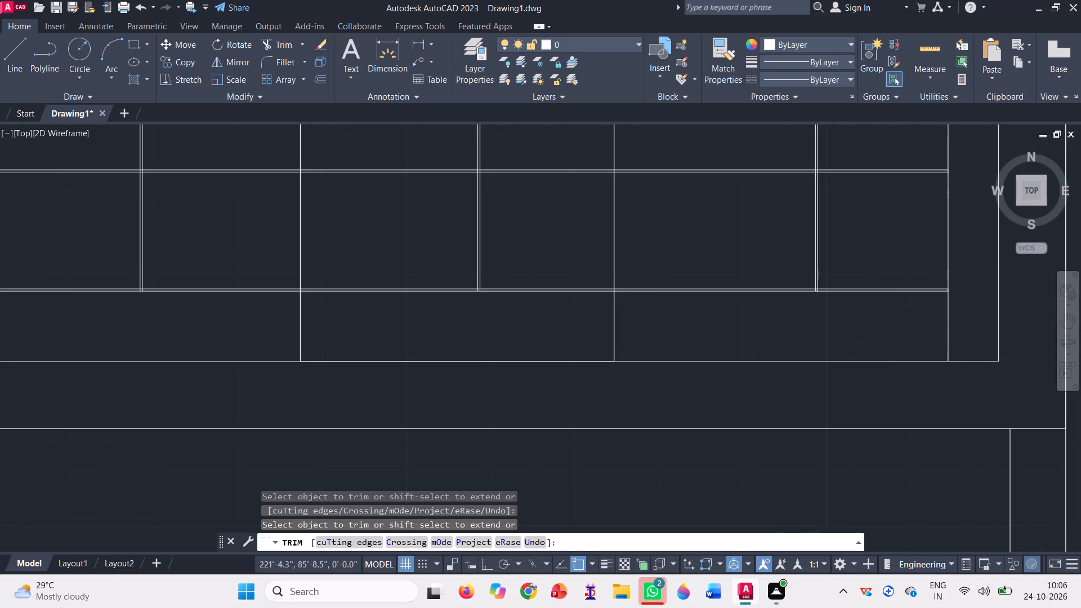
{"action": "scroll", "coordinate": [819, 285], "scroll_direction": "up", "scroll_amount": 6}
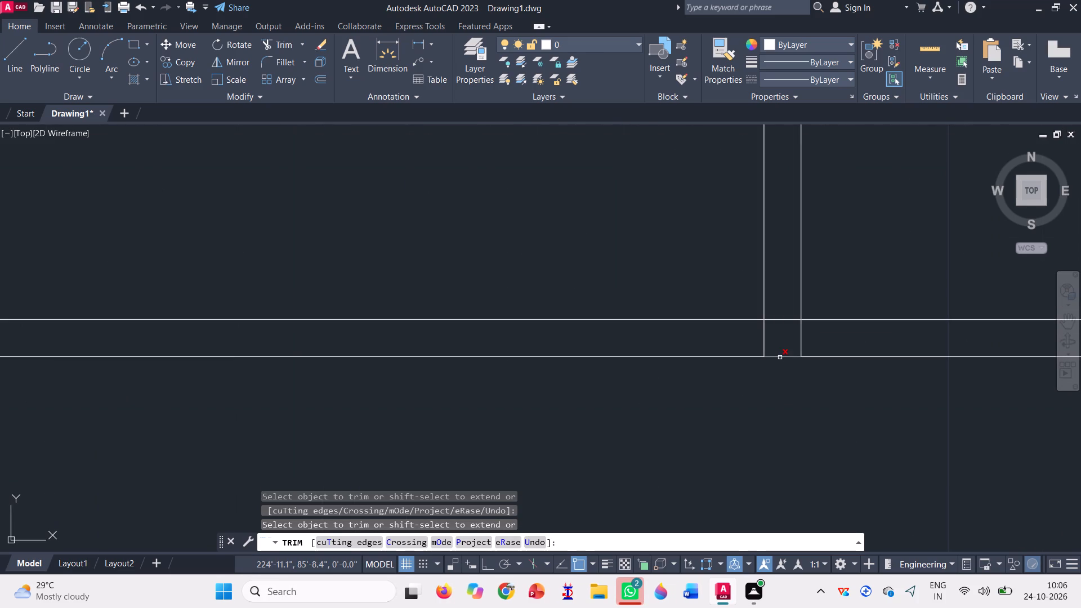
{"action": "left_click", "coordinate": [780, 357]}
{"action": "key", "text": "Escape"}
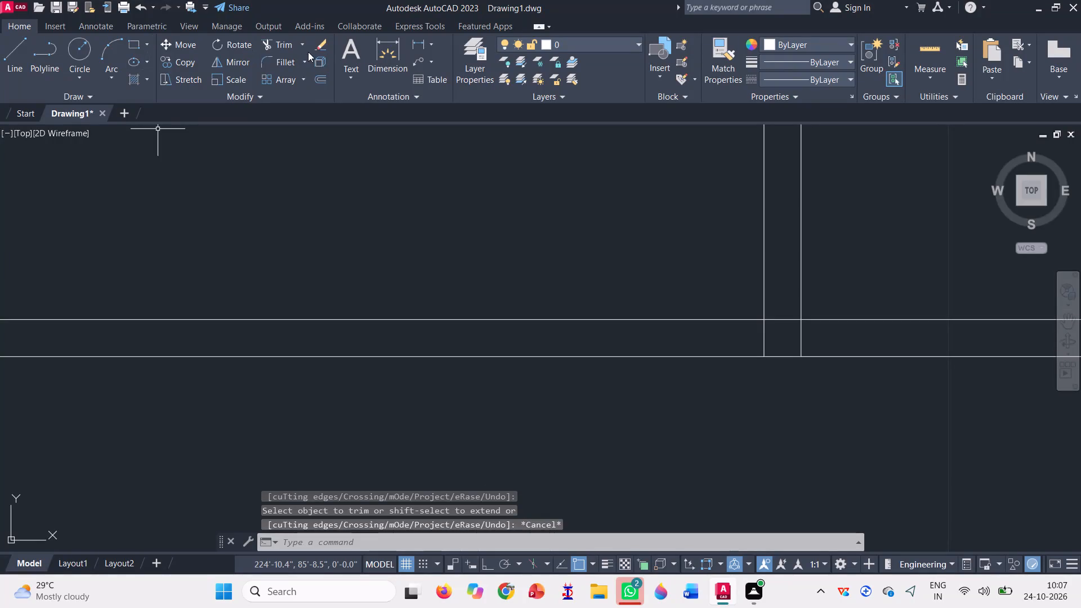
Extend the vertical lines of all three balcony railing posts down to the balcony's floor line.
{"action": "left_click", "coordinate": [304, 50]}
{"action": "left_click", "coordinate": [291, 102]}
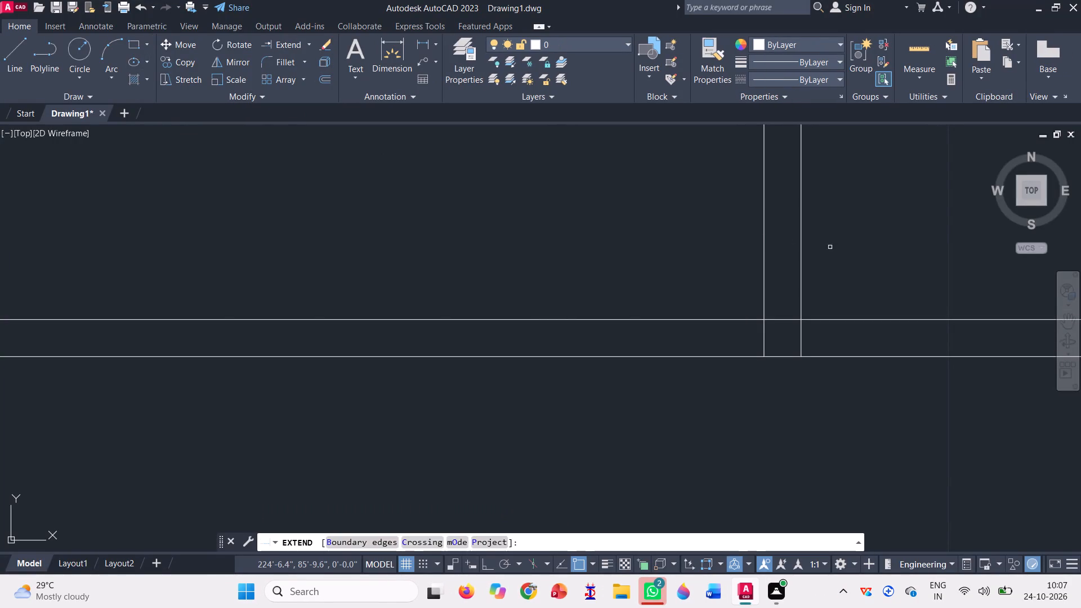
{"action": "left_click", "coordinate": [839, 245]}
{"action": "scroll", "coordinate": [622, 244], "scroll_direction": "down", "scroll_amount": 4}
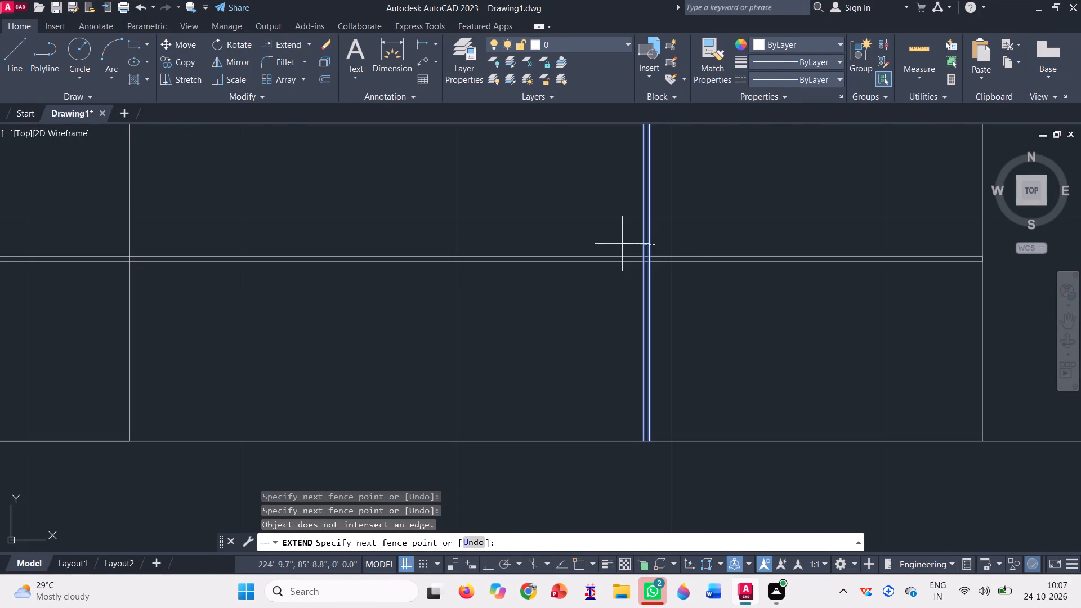
{"action": "left_click", "coordinate": [622, 244]}
{"action": "scroll", "coordinate": [812, 242], "scroll_direction": "down", "scroll_amount": 2}
{"action": "left_click", "coordinate": [421, 224]}
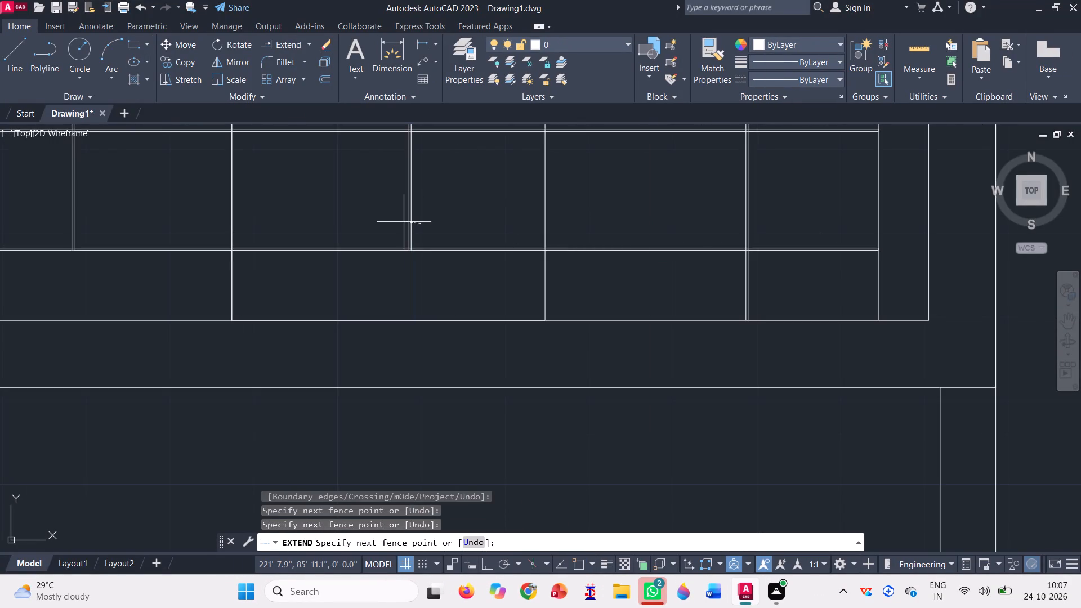
{"action": "left_click", "coordinate": [399, 220]}
{"action": "scroll", "coordinate": [408, 245], "scroll_direction": "down", "scroll_amount": 1}
{"action": "left_click", "coordinate": [227, 217]}
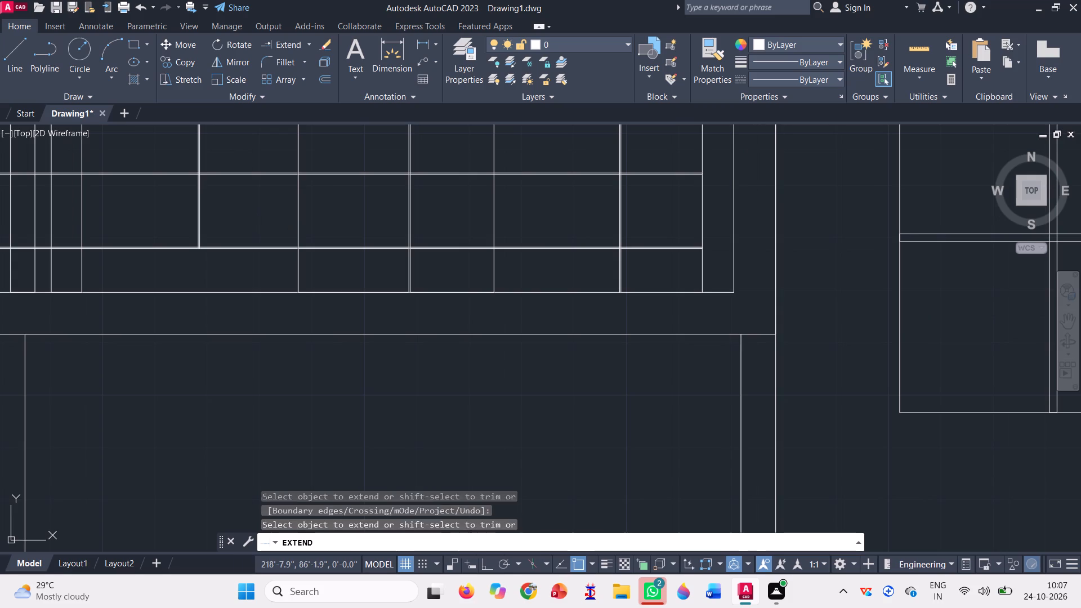
{"action": "left_click", "coordinate": [177, 217]}
{"action": "scroll", "coordinate": [496, 265], "scroll_direction": "down", "scroll_amount": 2}
{"action": "key", "text": "Escape"}
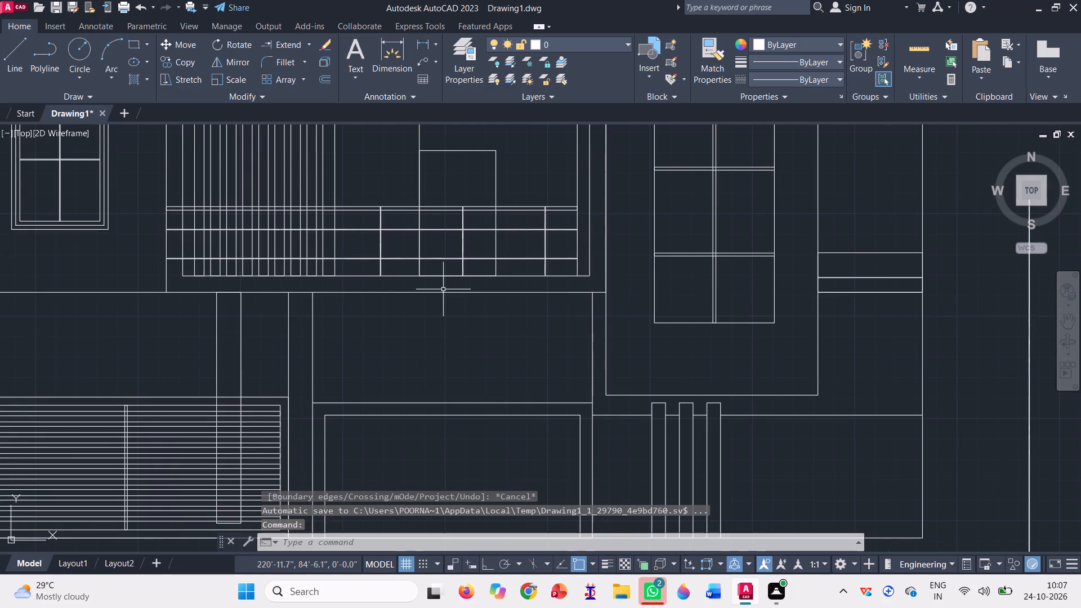
Copy the balcony railing's rails and three posts from its lower-right base corner to where the roof slab's top line meets the sloping wall.
{"action": "scroll", "coordinate": [443, 289], "scroll_direction": "down", "scroll_amount": 1}
{"action": "scroll", "coordinate": [492, 243], "scroll_direction": "up", "scroll_amount": 1}
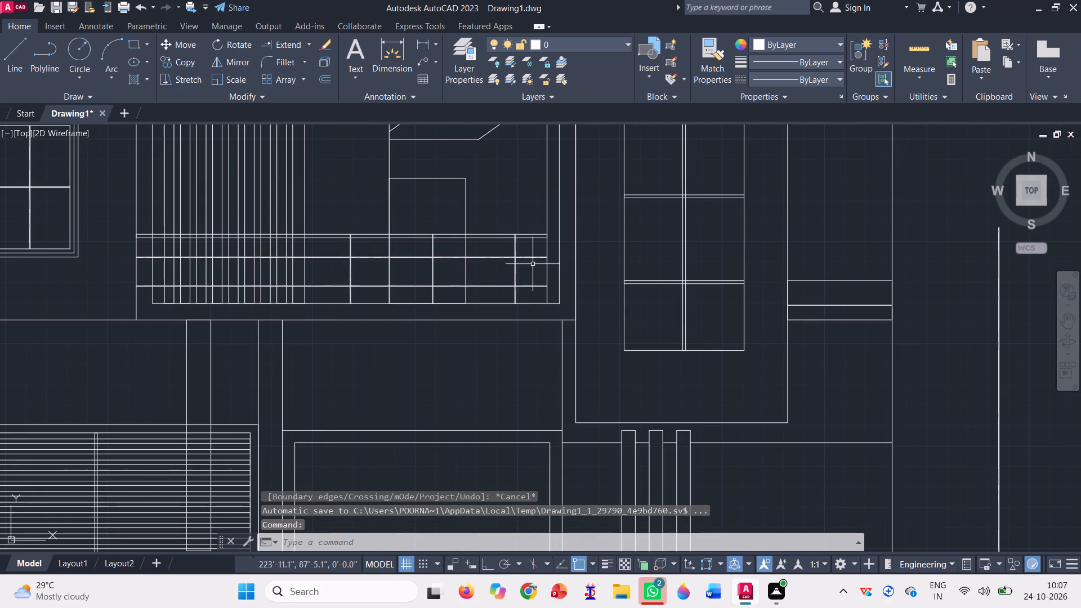
{"action": "type", "text": "co"}
{"action": "key", "text": "space"}
{"action": "scroll", "coordinate": [530, 262], "scroll_direction": "up", "scroll_amount": 2}
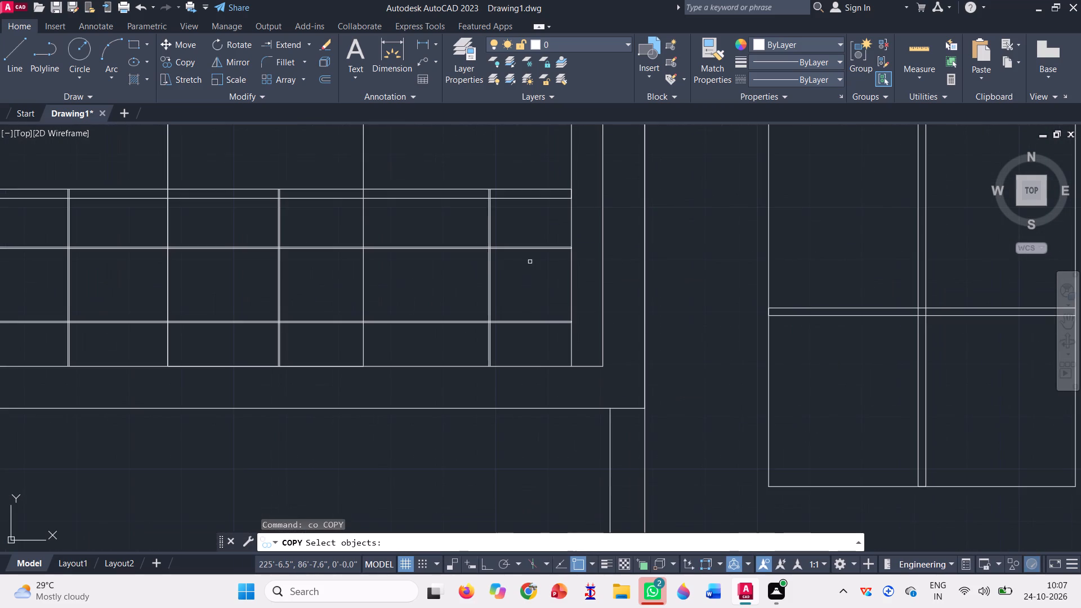
{"action": "left_click", "coordinate": [520, 339]}
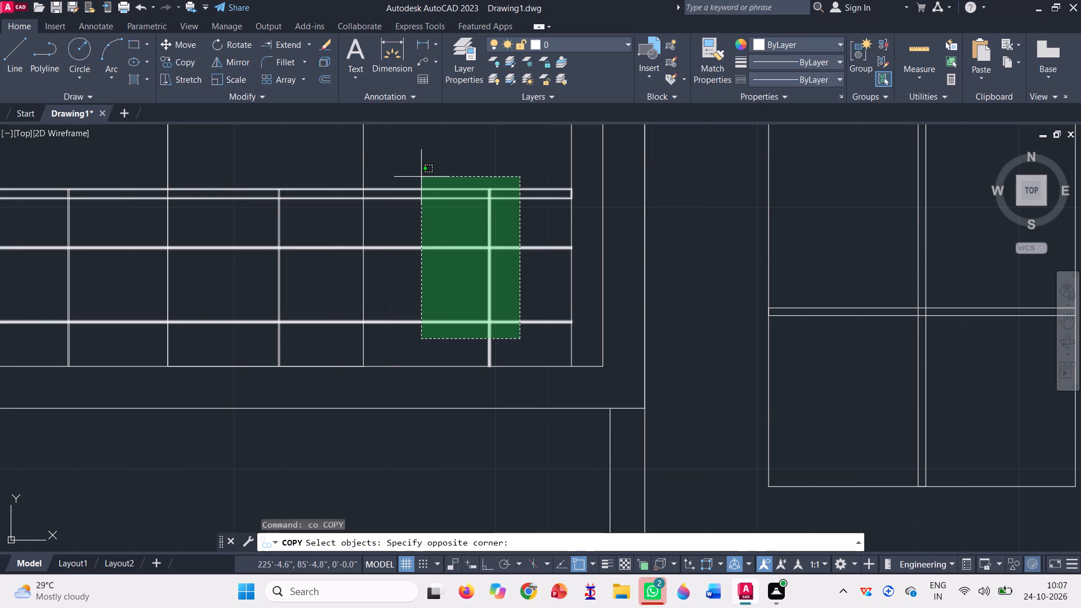
{"action": "left_click", "coordinate": [421, 175]}
{"action": "left_click", "coordinate": [302, 223]}
{"action": "left_click", "coordinate": [250, 178]}
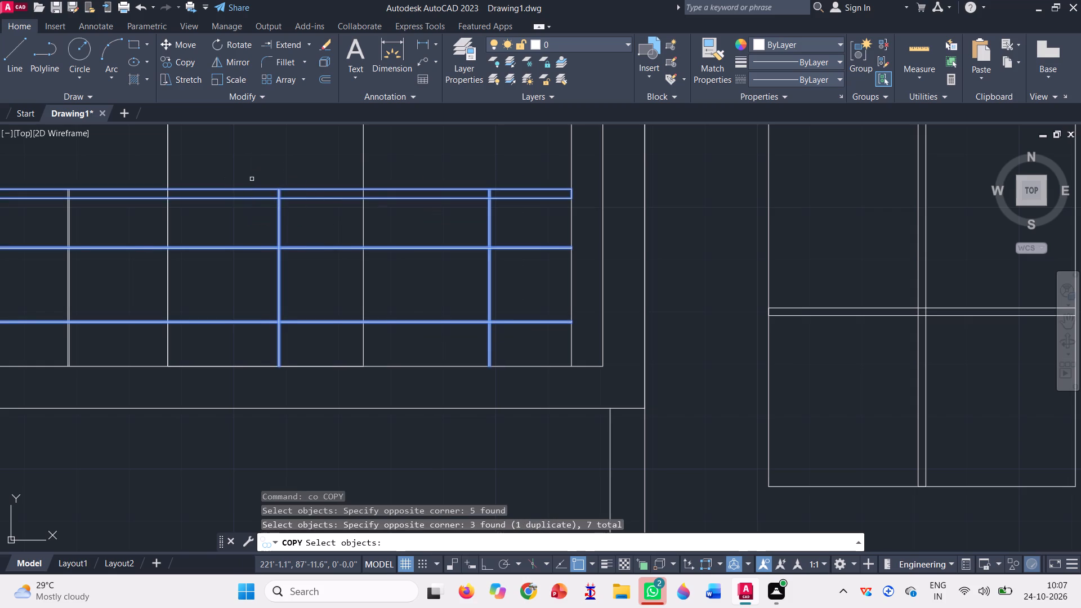
{"action": "scroll", "coordinate": [443, 238], "scroll_direction": "down", "scroll_amount": 1}
{"action": "left_click", "coordinate": [240, 234]}
{"action": "left_click", "coordinate": [184, 198]}
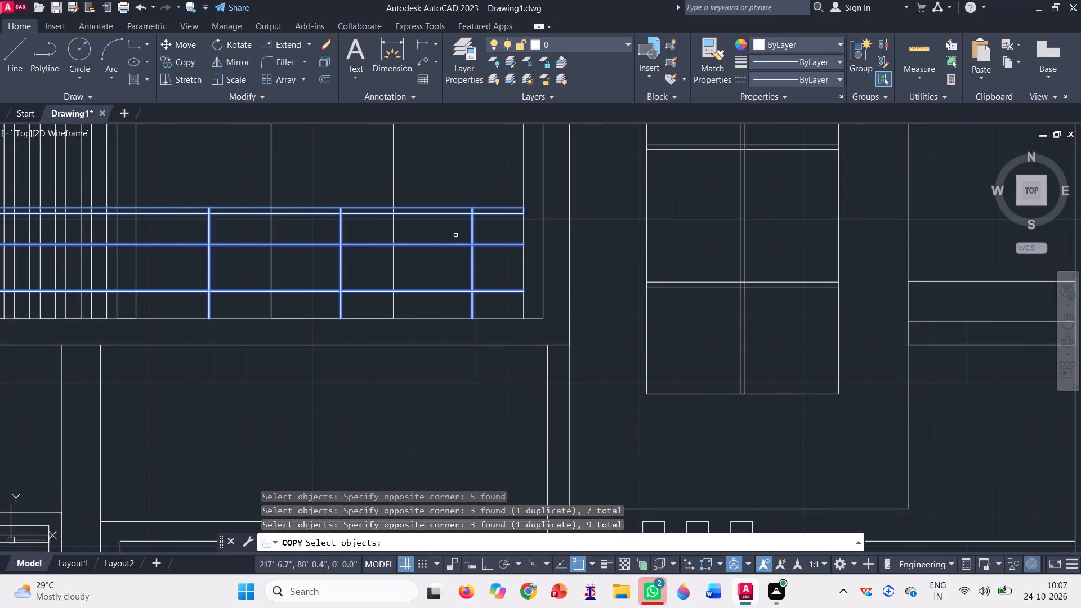
{"action": "scroll", "coordinate": [469, 235], "scroll_direction": "down", "scroll_amount": 2}
{"action": "key", "text": "space"}
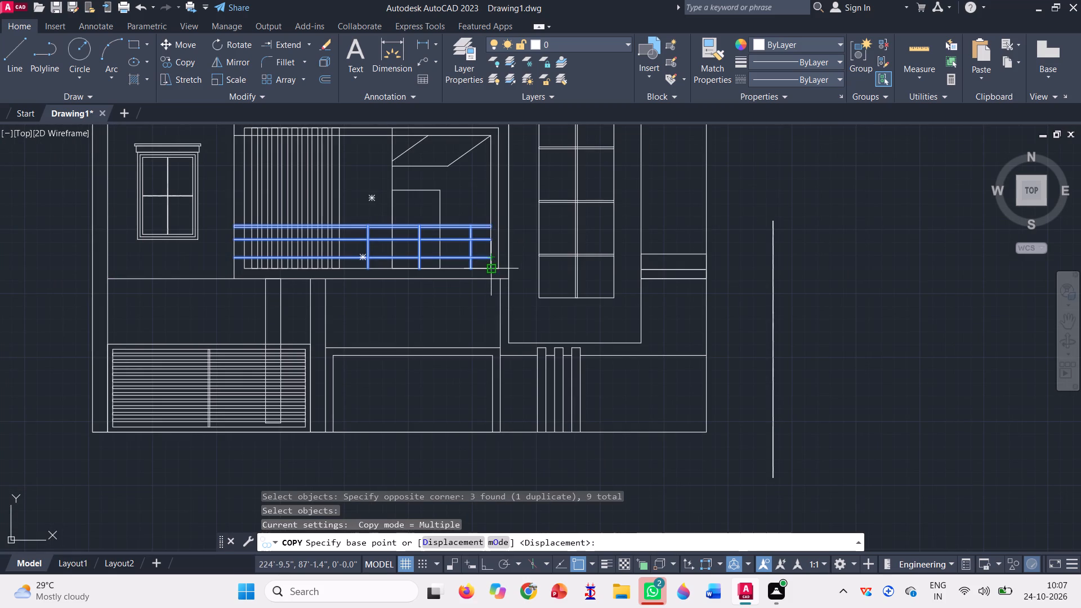
{"action": "left_click", "coordinate": [494, 267]}
{"action": "scroll", "coordinate": [559, 297], "scroll_direction": "down", "scroll_amount": 2}
{"action": "scroll", "coordinate": [475, 205], "scroll_direction": "up", "scroll_amount": 3}
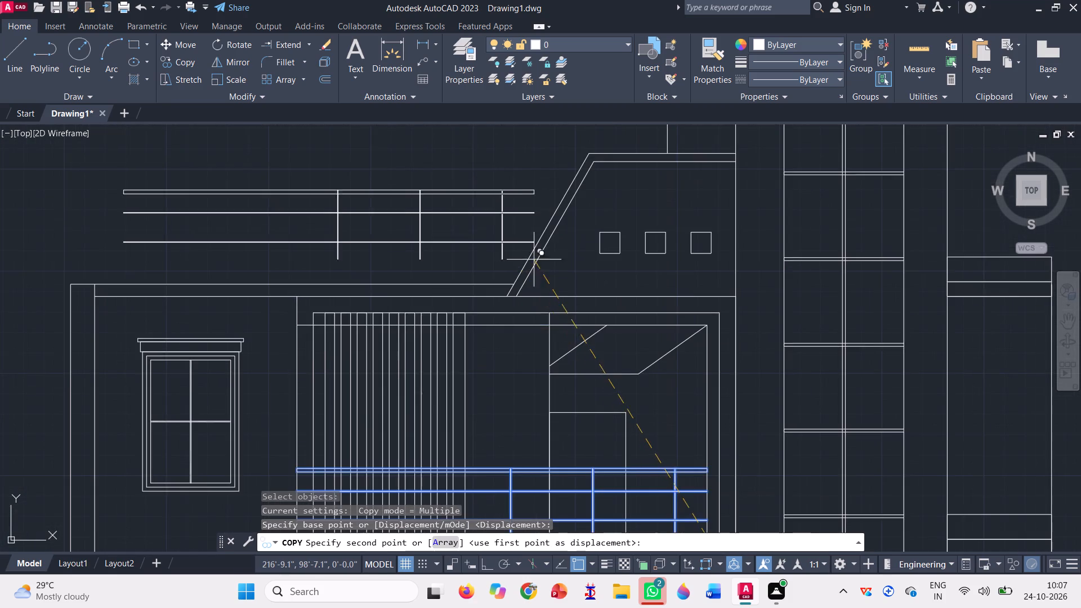
{"action": "scroll", "coordinate": [537, 266], "scroll_direction": "up", "scroll_amount": 2}
{"action": "left_click", "coordinate": [476, 310]}
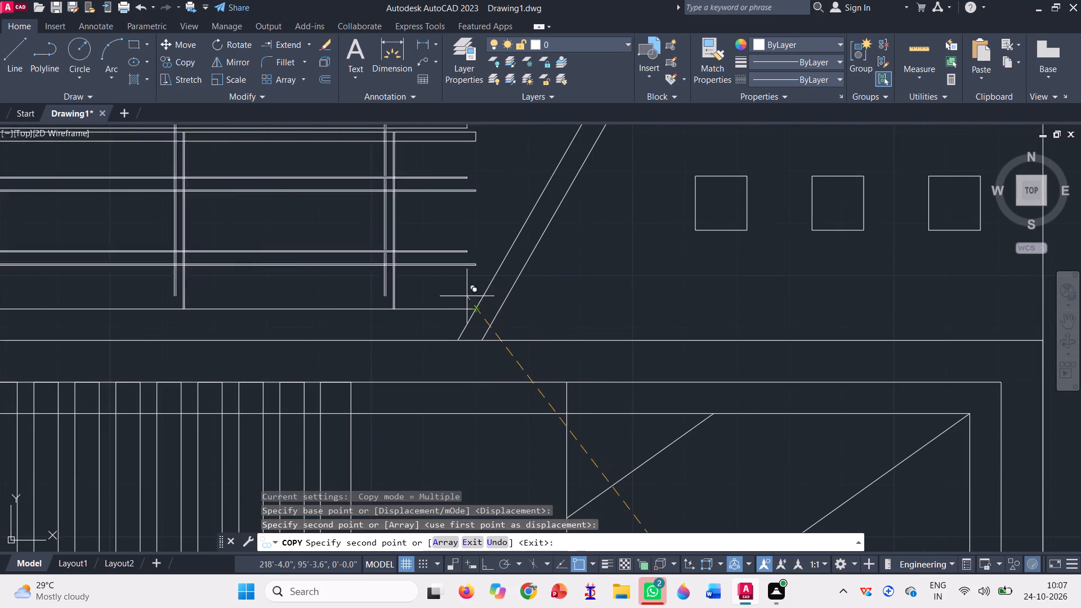
{"action": "scroll", "coordinate": [463, 292], "scroll_direction": "down", "scroll_amount": 3}
{"action": "key", "text": "Escape"}
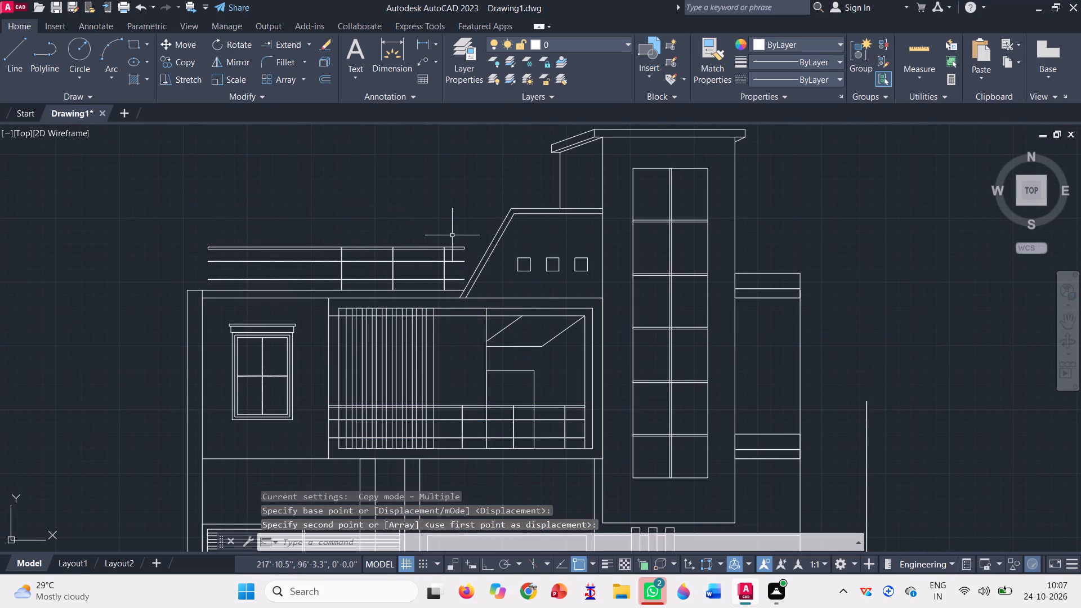
Trim away the right end caps of the copied roof railing's top rail and two thin rails.
{"action": "left_click", "coordinate": [306, 40]}
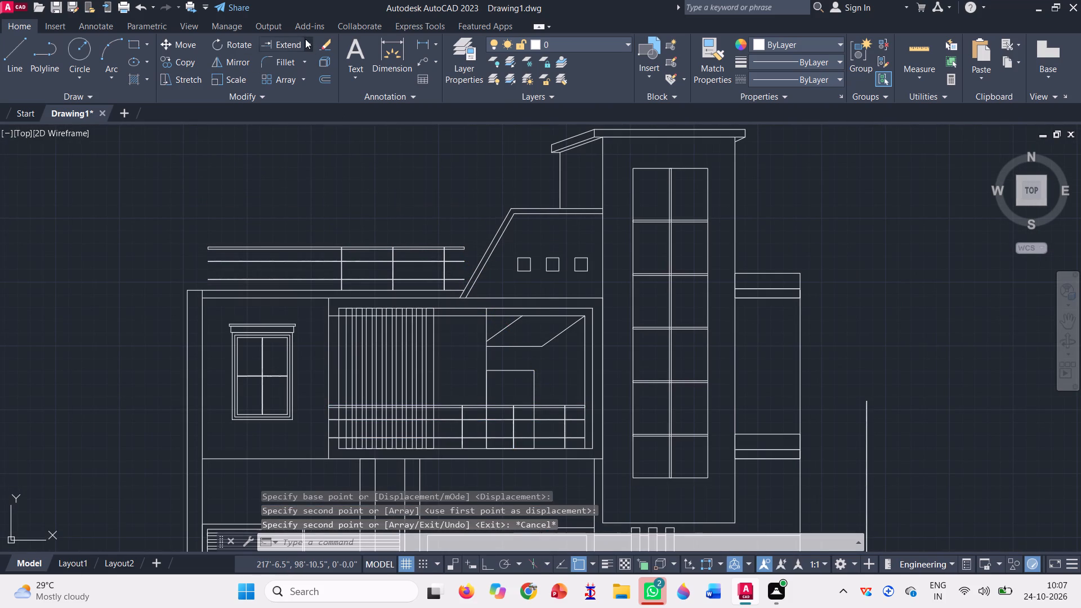
{"action": "left_click", "coordinate": [297, 64]}
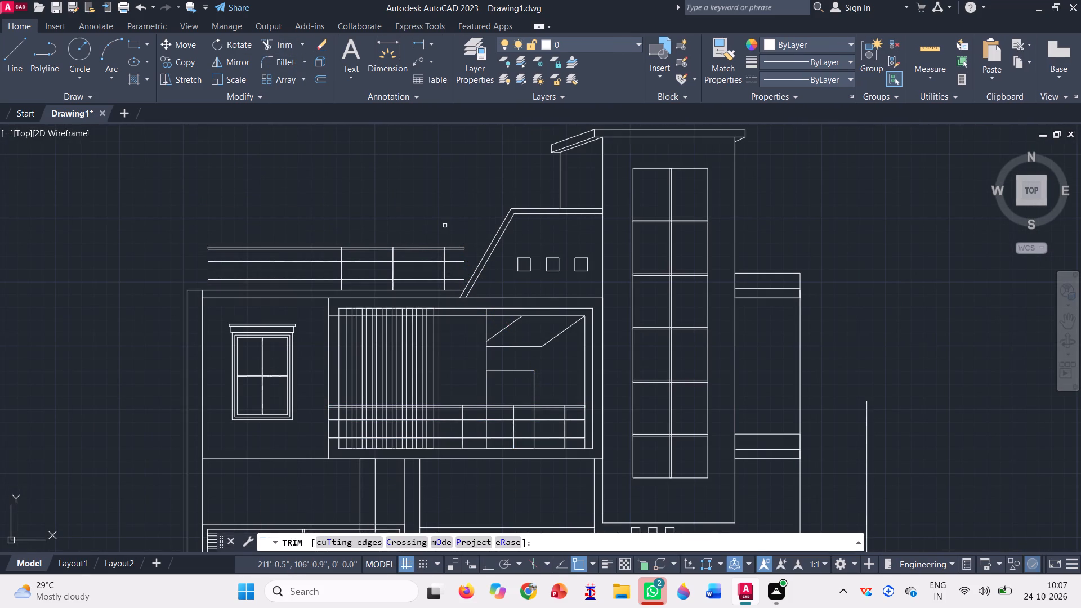
{"action": "scroll", "coordinate": [492, 292], "scroll_direction": "up", "scroll_amount": 2}
{"action": "scroll", "coordinate": [397, 180], "scroll_direction": "up", "scroll_amount": 3}
{"action": "left_click", "coordinate": [454, 178]}
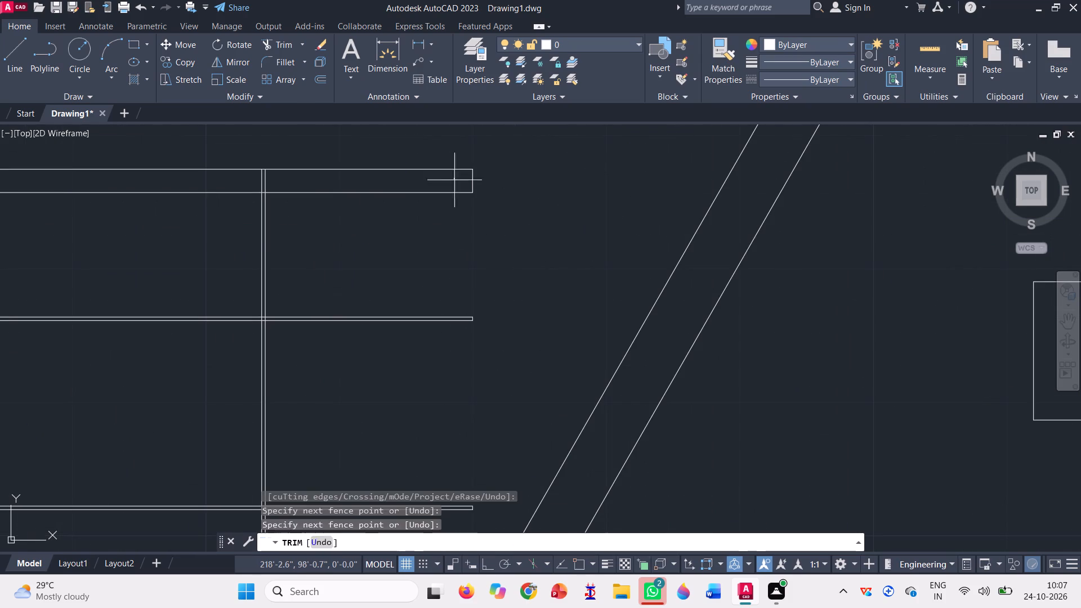
{"action": "left_click", "coordinate": [518, 196]}
{"action": "scroll", "coordinate": [475, 190], "scroll_direction": "down", "scroll_amount": 1}
{"action": "scroll", "coordinate": [479, 276], "scroll_direction": "up", "scroll_amount": 4}
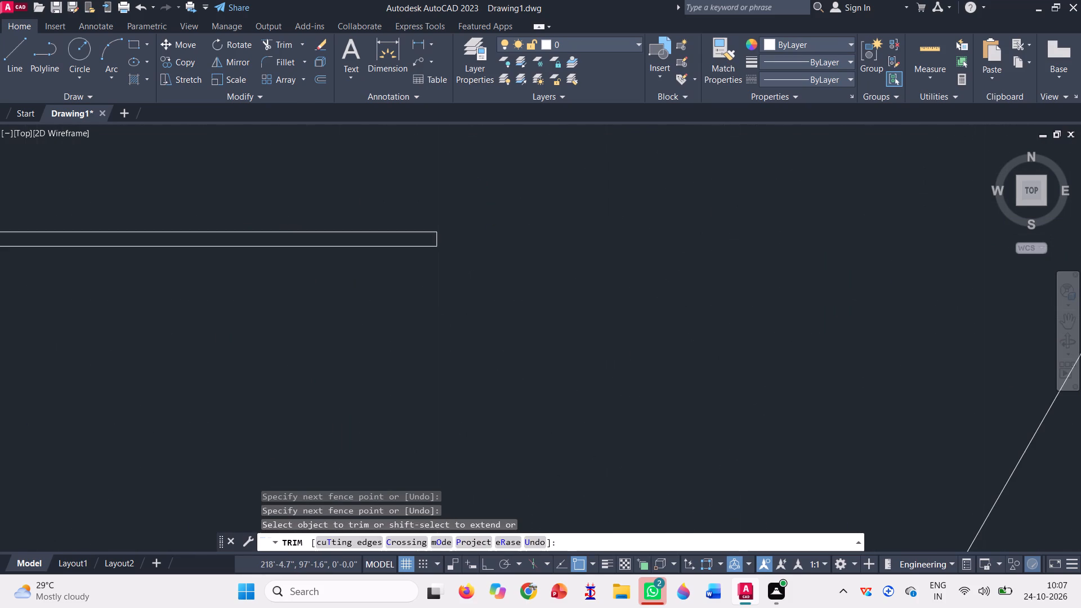
{"action": "scroll", "coordinate": [443, 236], "scroll_direction": "up", "scroll_amount": 3}
{"action": "left_click", "coordinate": [431, 237]}
{"action": "left_click", "coordinate": [393, 243]}
{"action": "scroll", "coordinate": [416, 227], "scroll_direction": "down", "scroll_amount": 5}
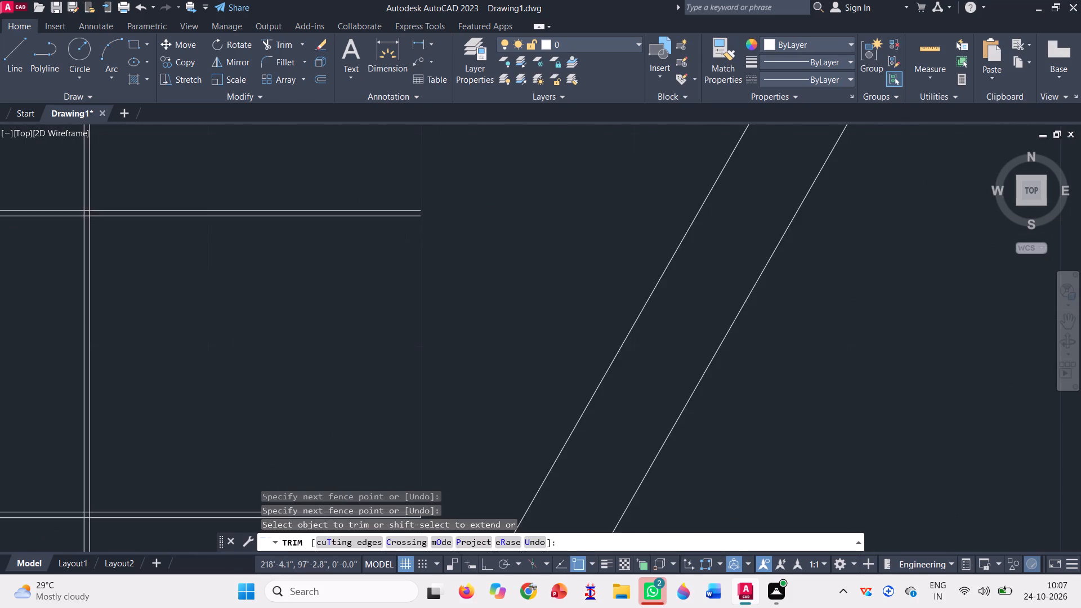
{"action": "scroll", "coordinate": [423, 200], "scroll_direction": "down", "scroll_amount": 2}
{"action": "scroll", "coordinate": [427, 329], "scroll_direction": "up", "scroll_amount": 6}
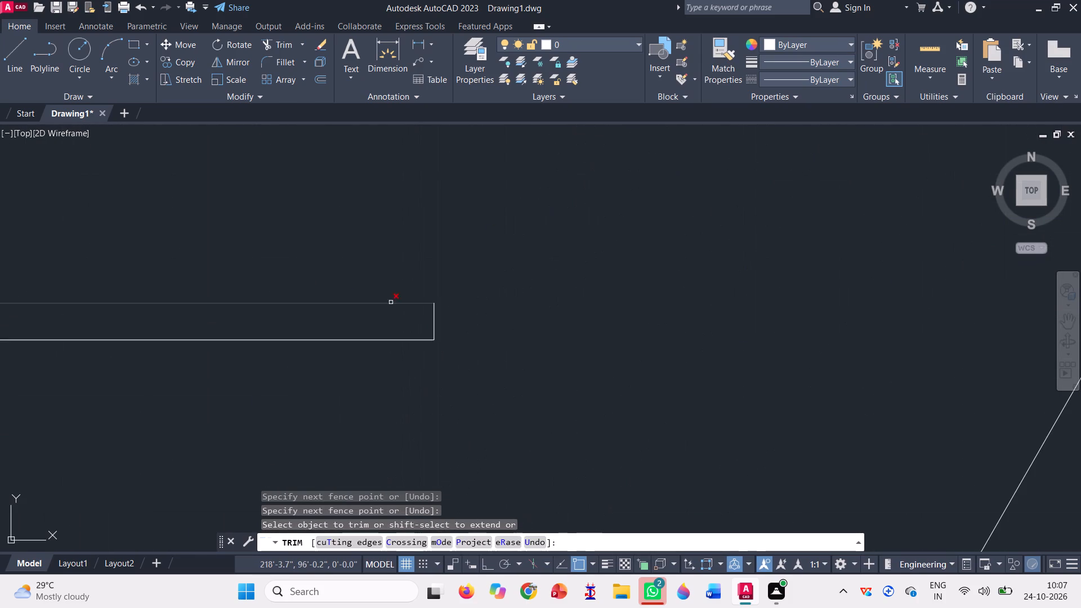
{"action": "left_click", "coordinate": [408, 320]}
{"action": "left_click", "coordinate": [543, 338]}
{"action": "scroll", "coordinate": [490, 296], "scroll_direction": "down", "scroll_amount": 6}
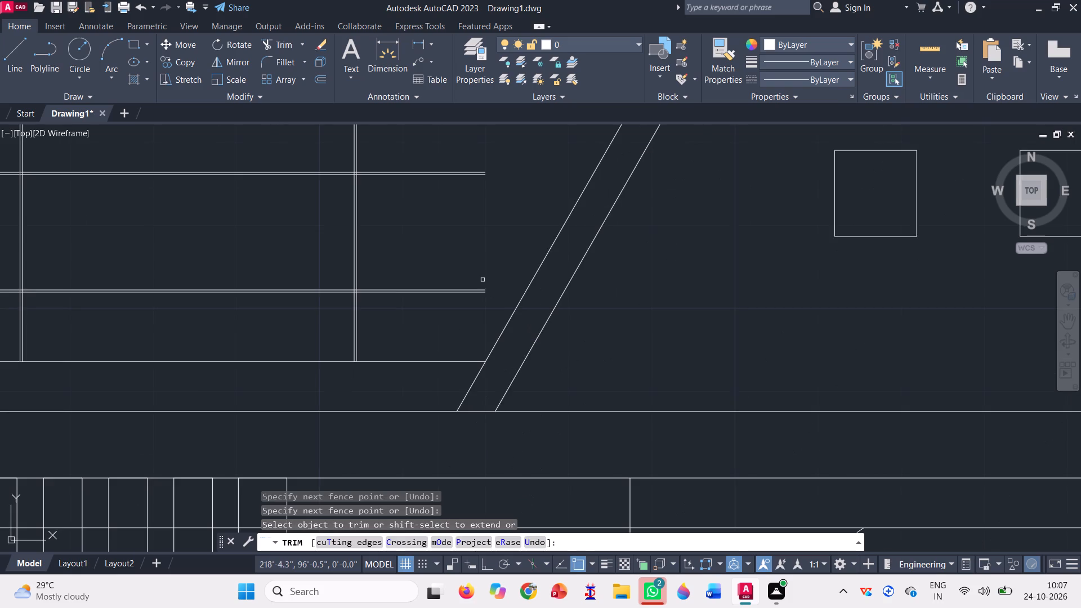
{"action": "scroll", "coordinate": [483, 280], "scroll_direction": "down", "scroll_amount": 2}
{"action": "key", "text": "Escape"}
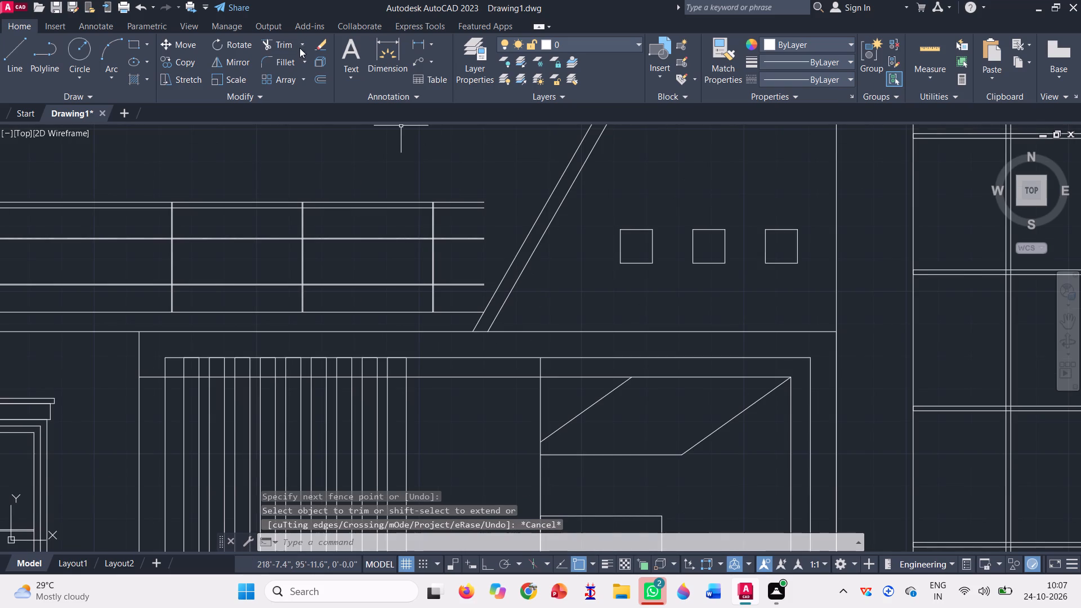
Extend the right ends of all the roof railing's rail lines to the sloping wall.
{"action": "left_click", "coordinate": [302, 48]}
{"action": "left_click", "coordinate": [292, 92]}
{"action": "left_click", "coordinate": [463, 182]}
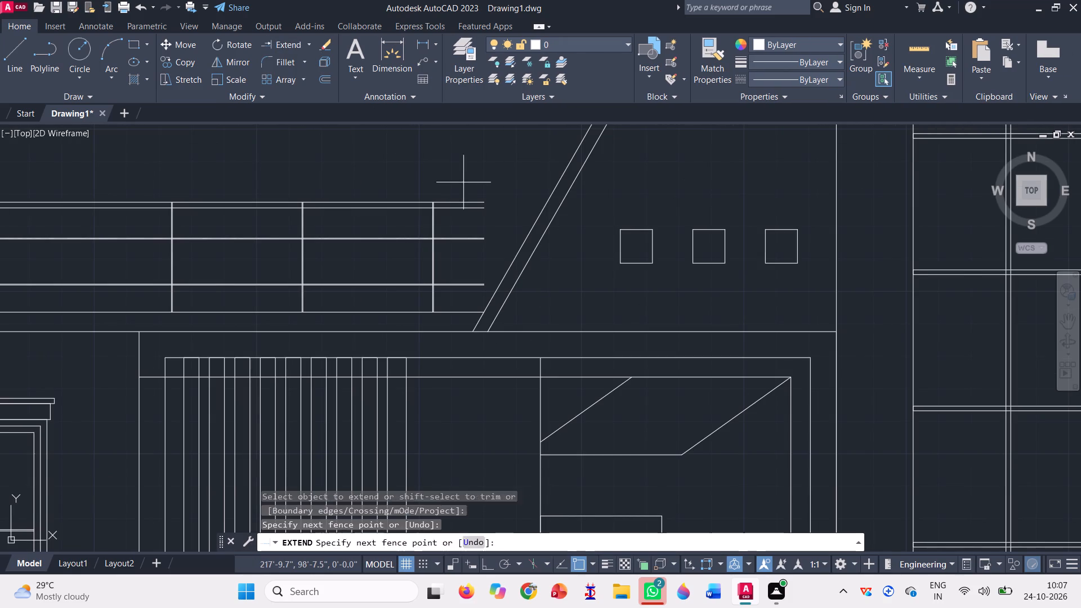
{"action": "left_click", "coordinate": [466, 293]}
{"action": "scroll", "coordinate": [589, 255], "scroll_direction": "down", "scroll_amount": 2}
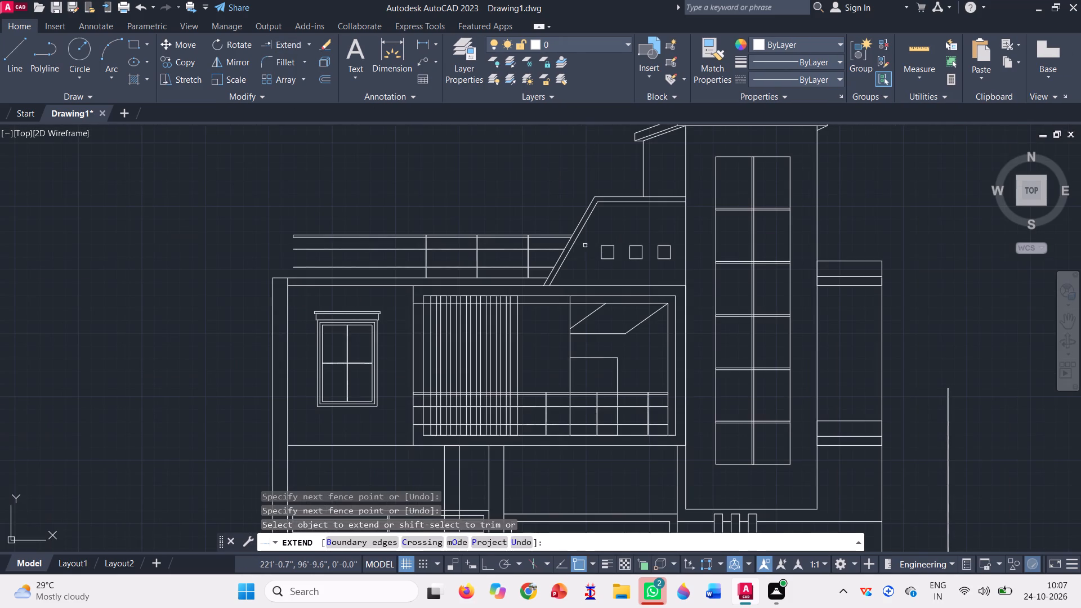
{"action": "key", "text": "Escape"}
Draw a vertical line with Ortho on, upward from the roof slab's upper-left corner to above the railing's top rail.
{"action": "key", "text": "l"}
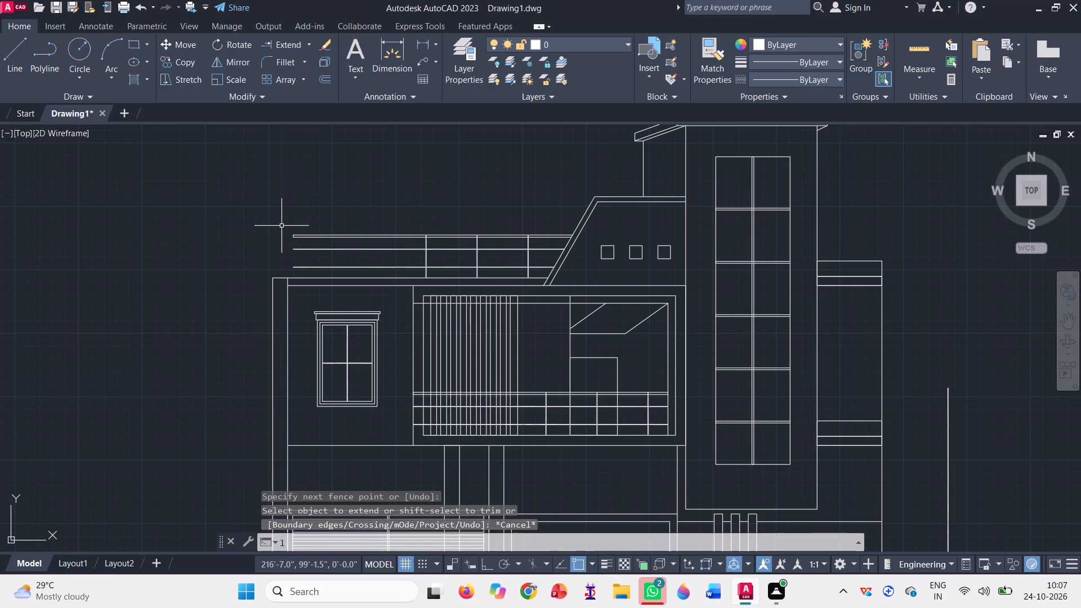
{"action": "key", "text": "Return"}
{"action": "left_click", "coordinate": [271, 274]}
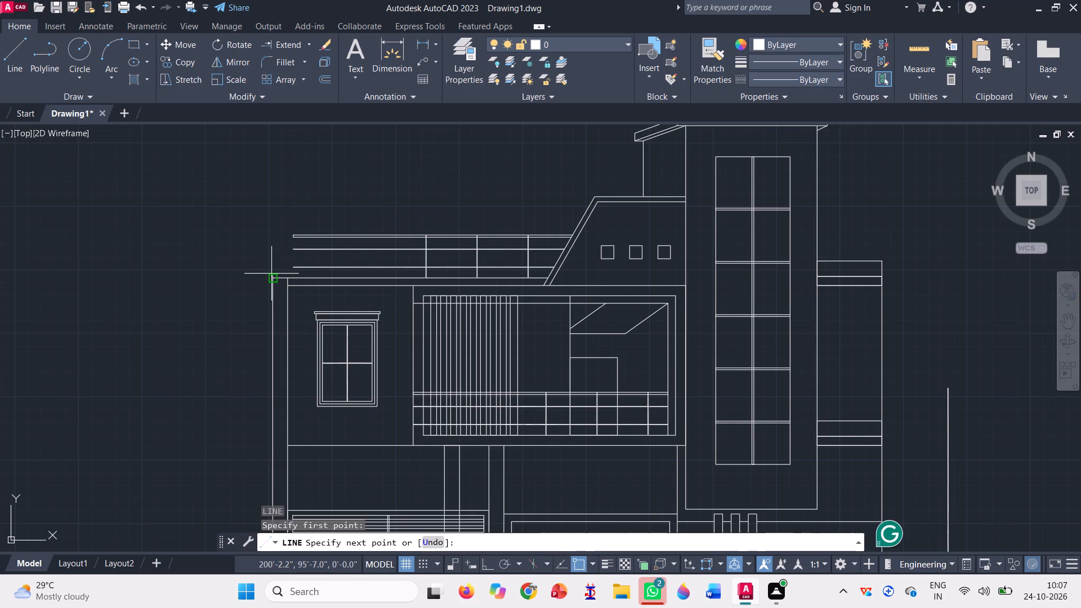
{"action": "key", "text": "F8"}
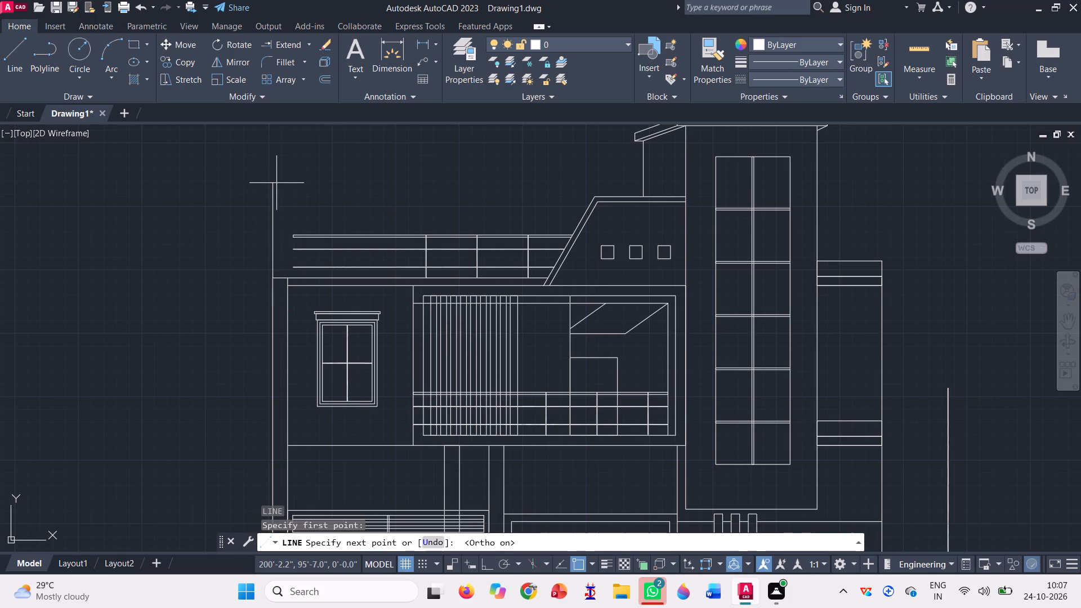
{"action": "left_click", "coordinate": [274, 182]}
{"action": "key", "text": "space"}
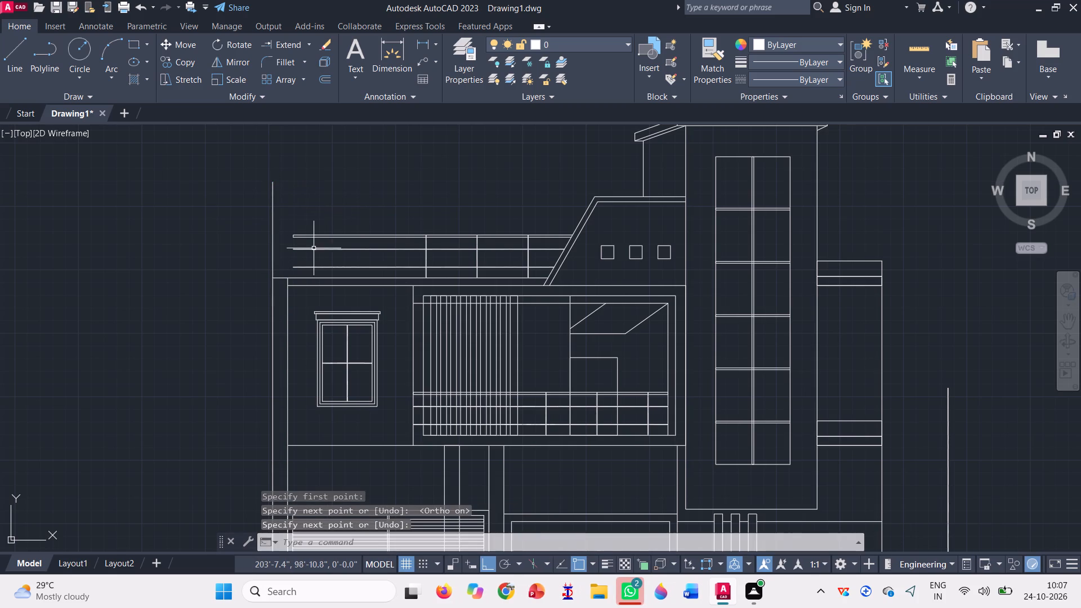
Trim away the left end caps of the roof railing's top rail and two thin rails.
{"action": "scroll", "coordinate": [307, 203], "scroll_direction": "up", "scroll_amount": 2}
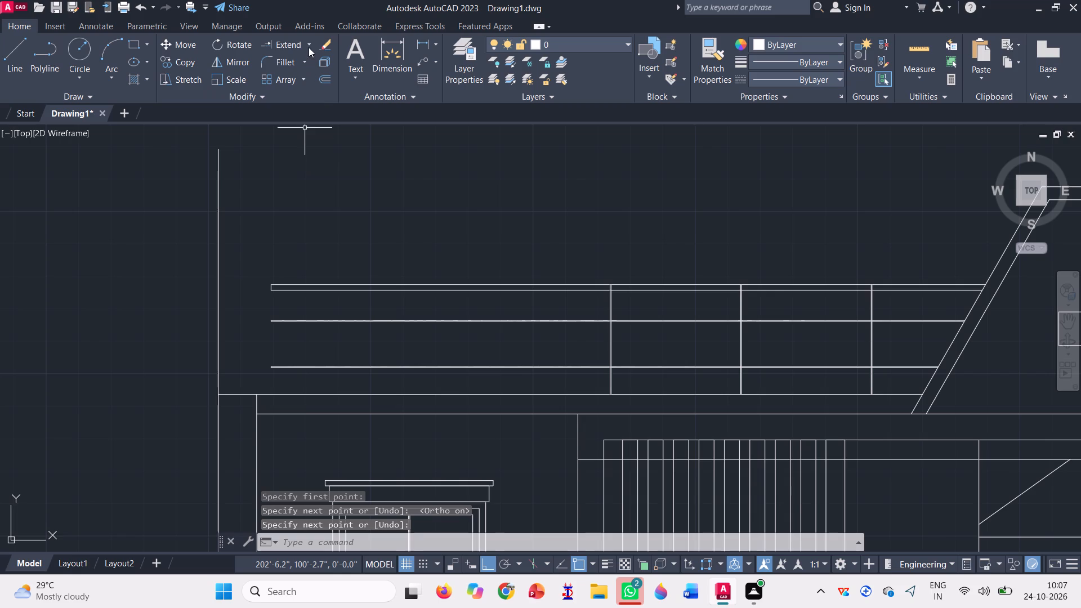
{"action": "left_click", "coordinate": [309, 47]}
{"action": "left_click", "coordinate": [293, 69]}
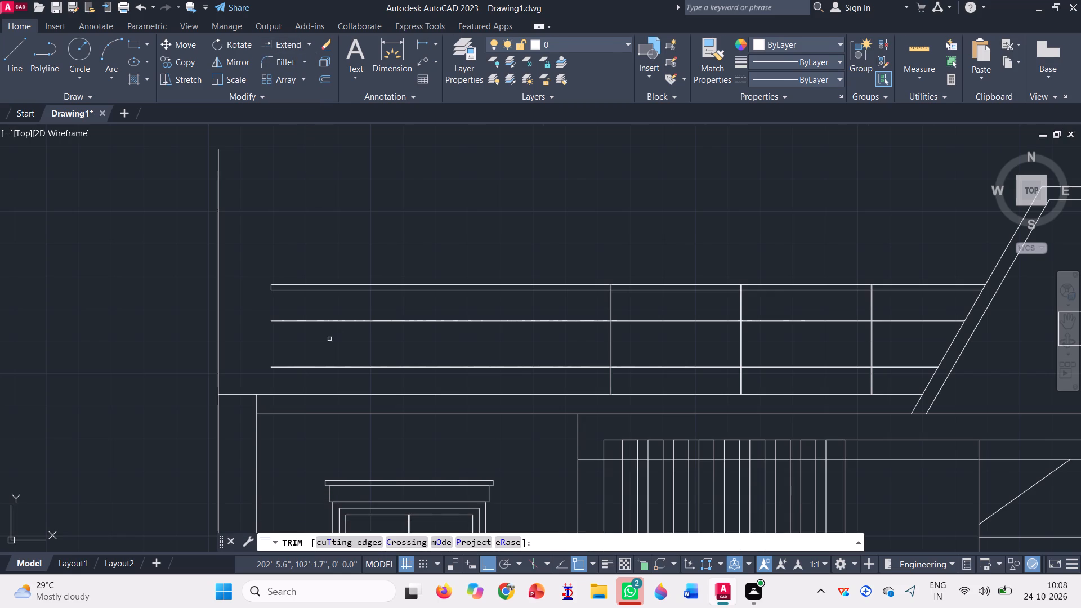
{"action": "scroll", "coordinate": [303, 345], "scroll_direction": "up", "scroll_amount": 2}
{"action": "left_click", "coordinate": [216, 198]}
{"action": "left_click", "coordinate": [227, 198]}
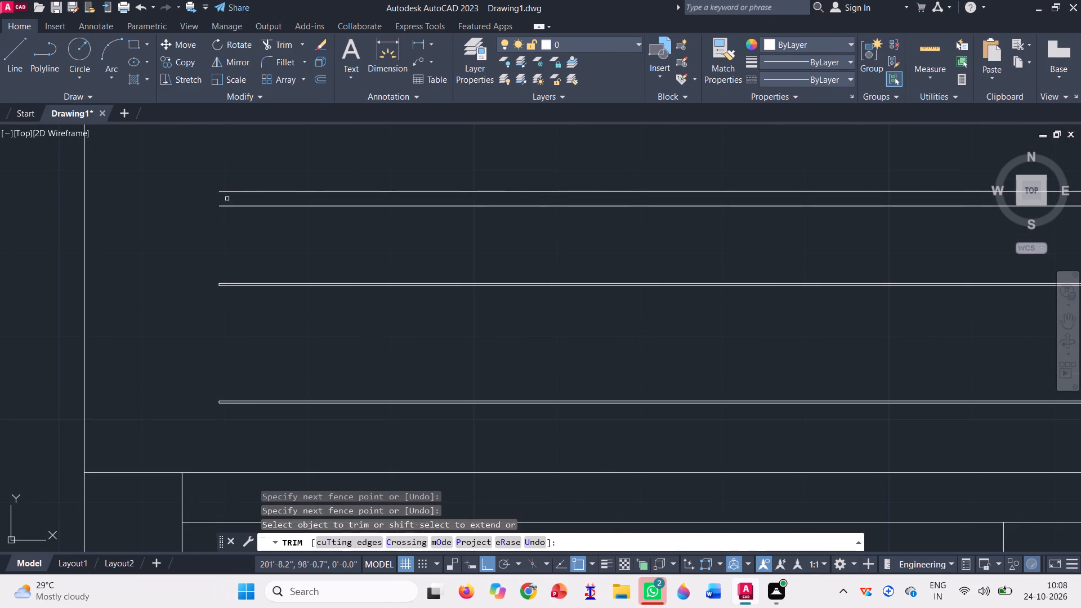
{"action": "scroll", "coordinate": [212, 294], "scroll_direction": "up", "scroll_amount": 4}
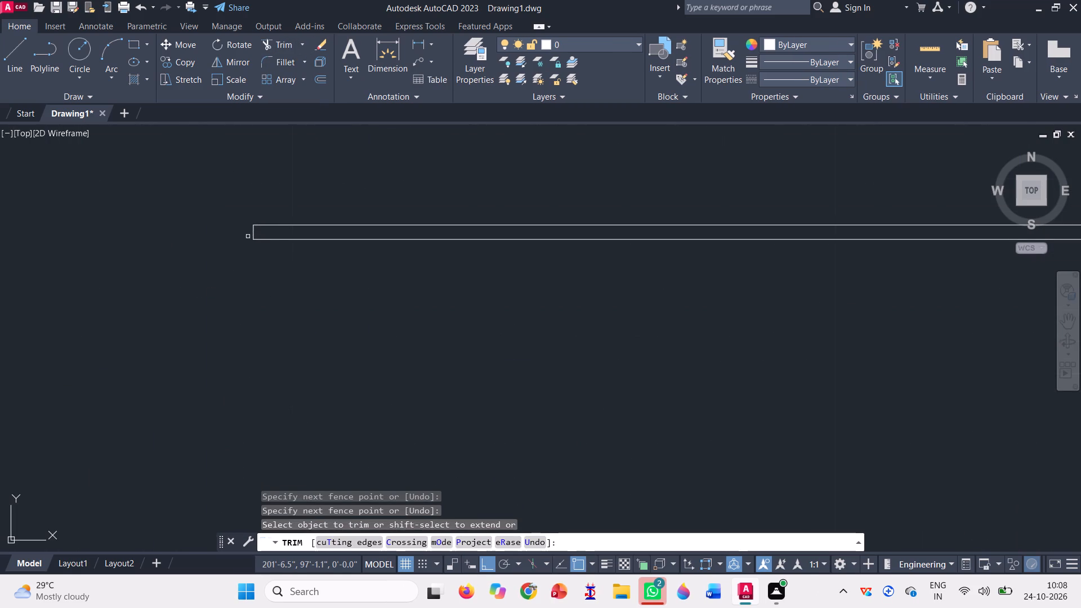
{"action": "left_click", "coordinate": [251, 235]}
{"action": "left_click", "coordinate": [263, 232]}
{"action": "scroll", "coordinate": [235, 229], "scroll_direction": "down", "scroll_amount": 3}
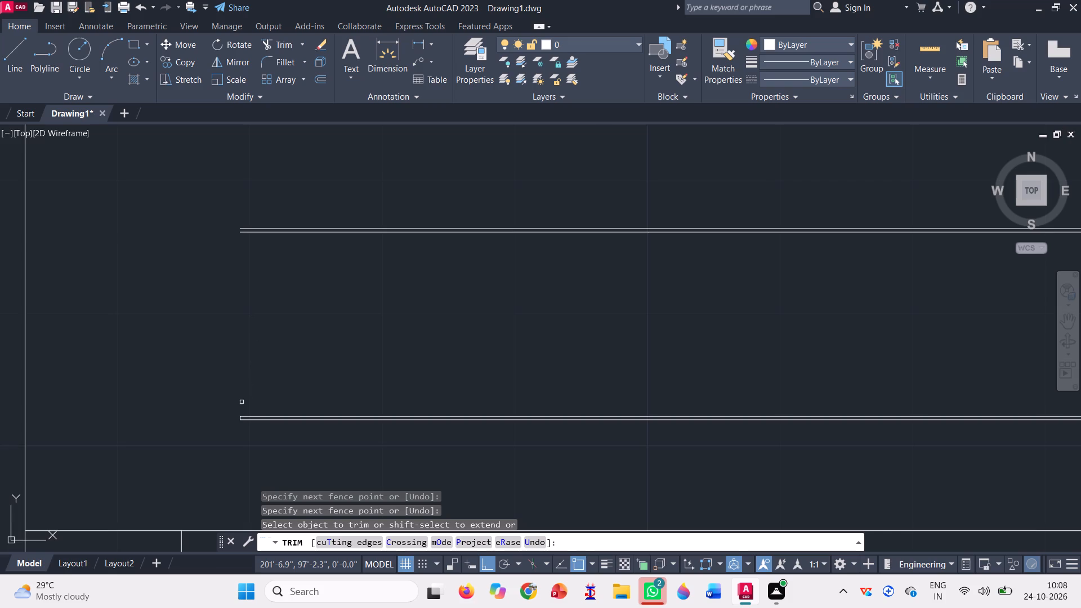
{"action": "scroll", "coordinate": [240, 412], "scroll_direction": "up", "scroll_amount": 2}
{"action": "left_click", "coordinate": [243, 430]}
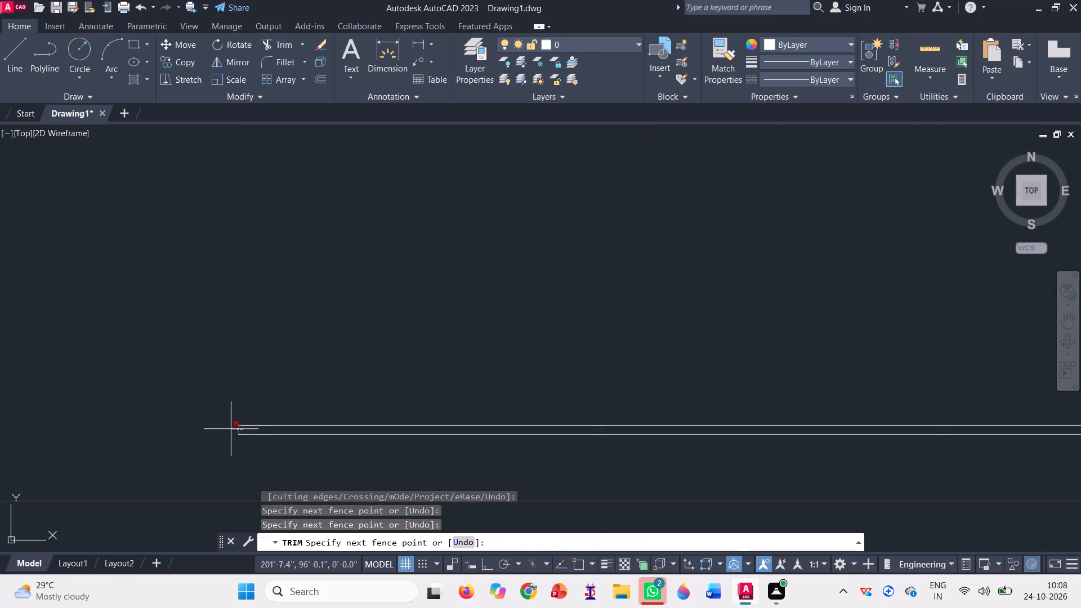
{"action": "left_click", "coordinate": [229, 429]}
{"action": "key", "text": "Escape"}
{"action": "scroll", "coordinate": [245, 391], "scroll_direction": "up", "scroll_amount": 1}
{"action": "scroll", "coordinate": [245, 389], "scroll_direction": "down", "scroll_amount": 6}
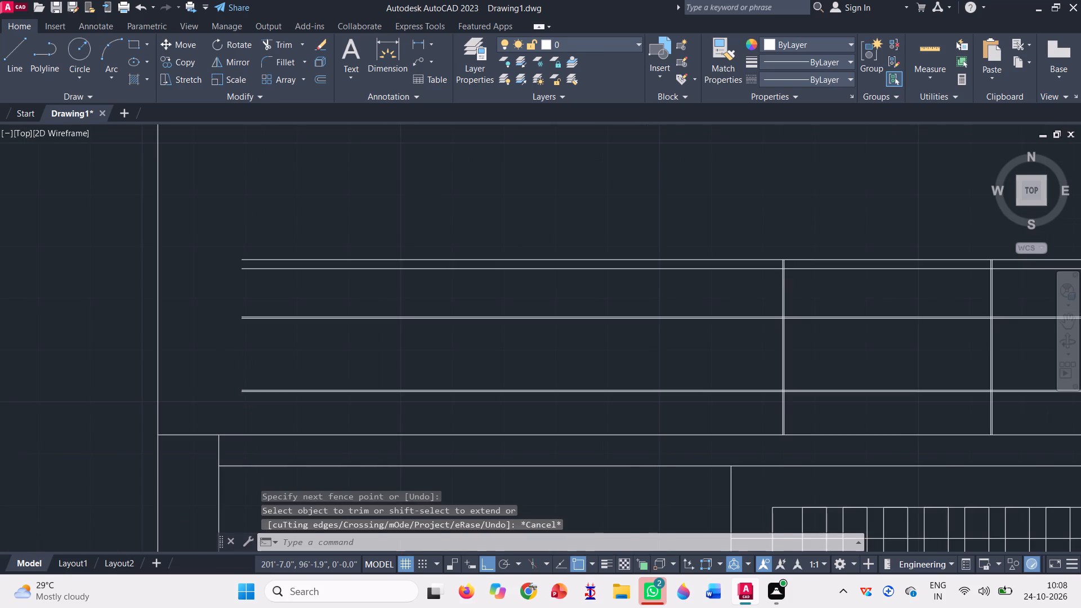
Extend the left ends of all the roof railing's rail lines to the vertical line at the slab's left edge.
{"action": "left_click", "coordinate": [302, 47]}
{"action": "left_click", "coordinate": [289, 95]}
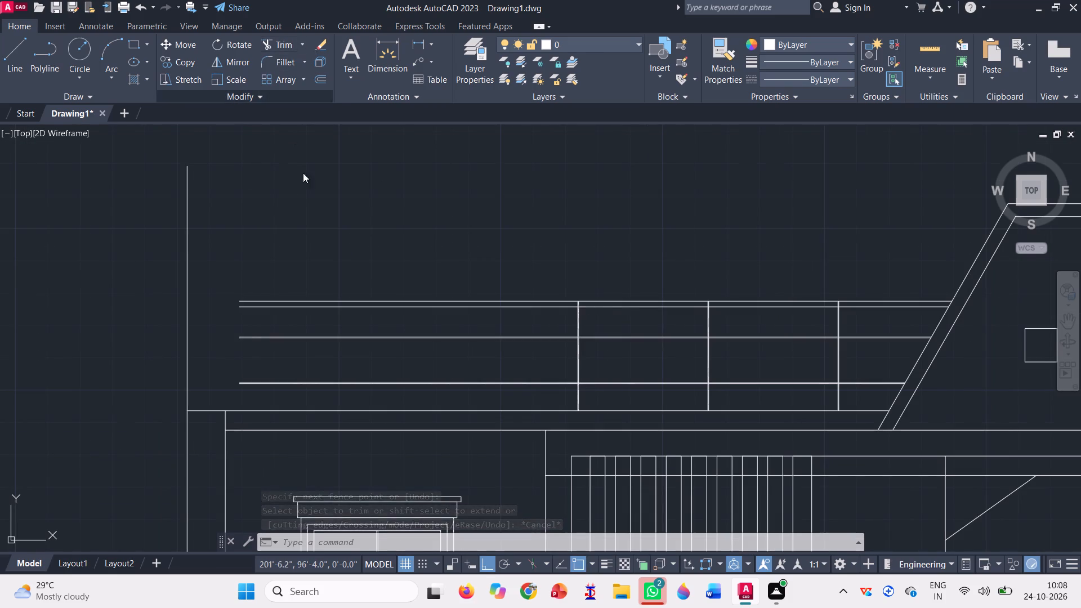
{"action": "left_click", "coordinate": [308, 396]}
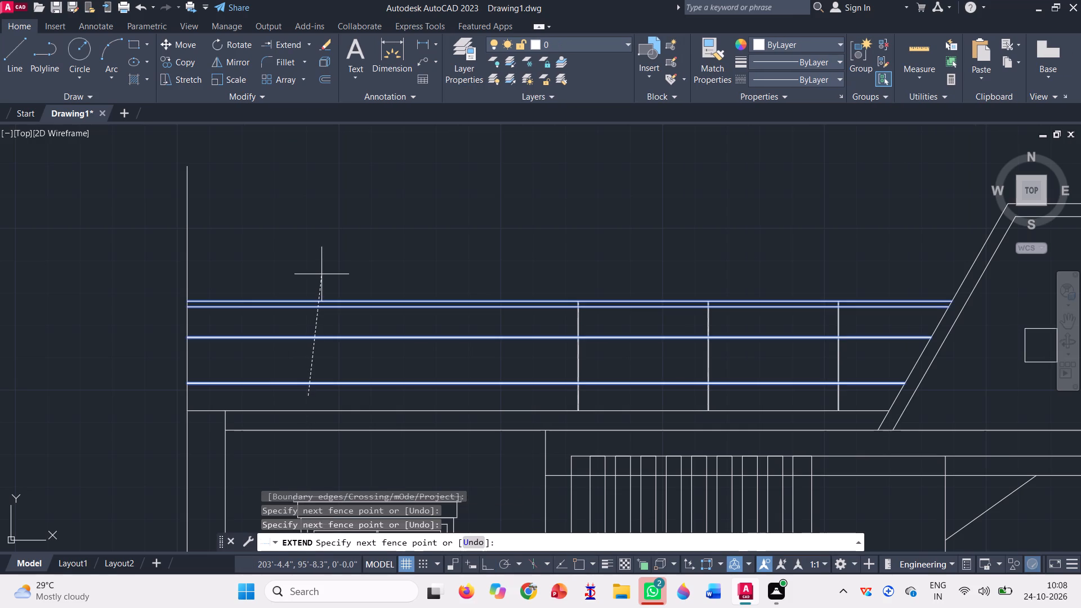
{"action": "left_click", "coordinate": [321, 272]}
{"action": "key", "text": "Escape"}
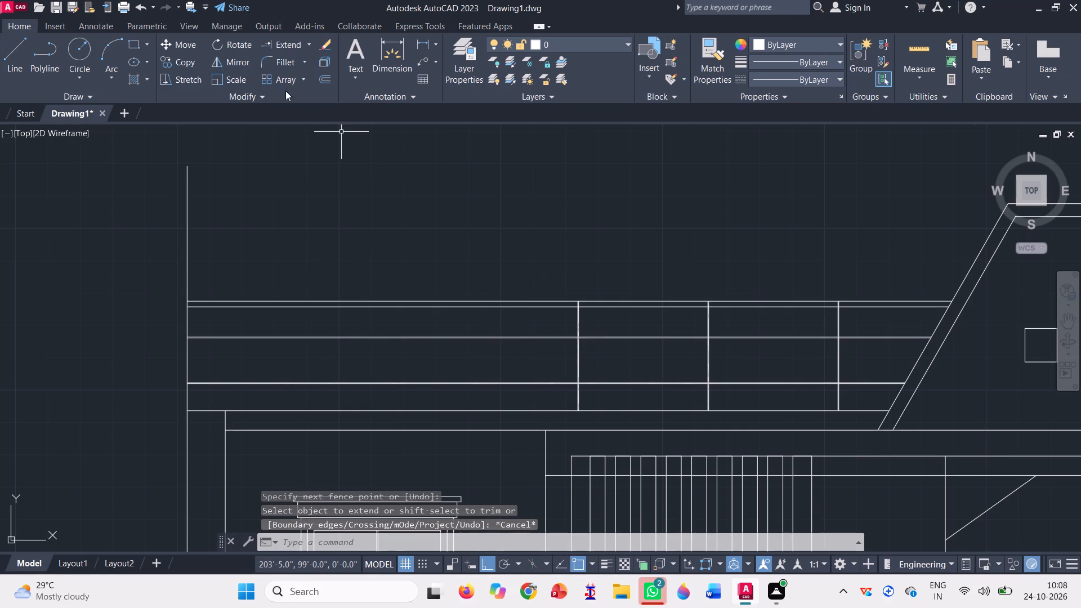
Copy the roof railing's leftmost post one bay to the left, matching the existing post spacing.
{"action": "left_click", "coordinate": [189, 63]}
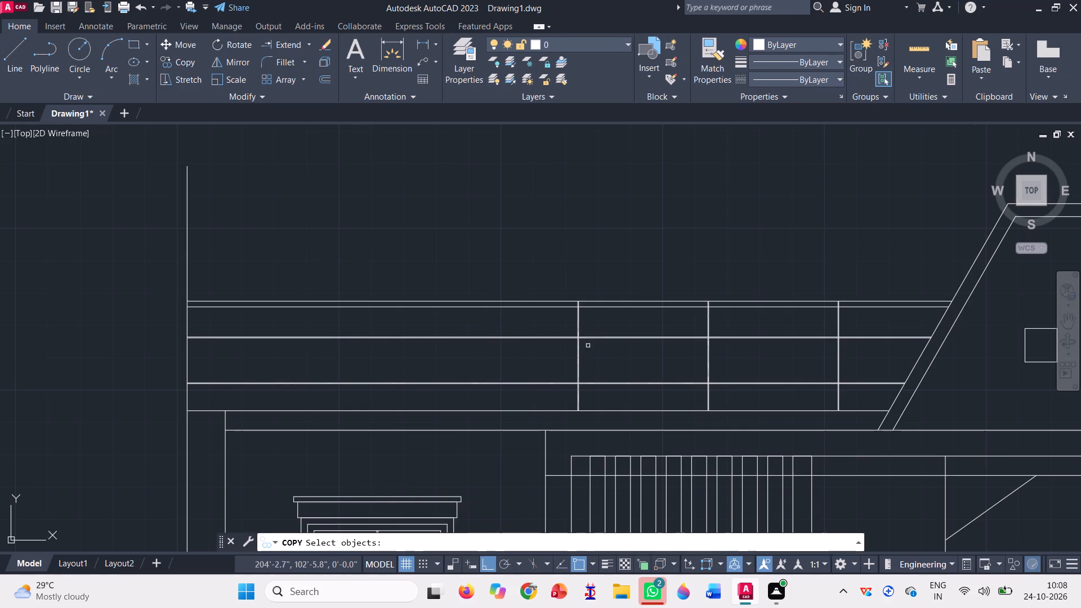
{"action": "scroll", "coordinate": [590, 332], "scroll_direction": "up", "scroll_amount": 3}
{"action": "left_click", "coordinate": [556, 292]}
{"action": "left_click", "coordinate": [461, 246]}
{"action": "scroll", "coordinate": [441, 248], "scroll_direction": "down", "scroll_amount": 2}
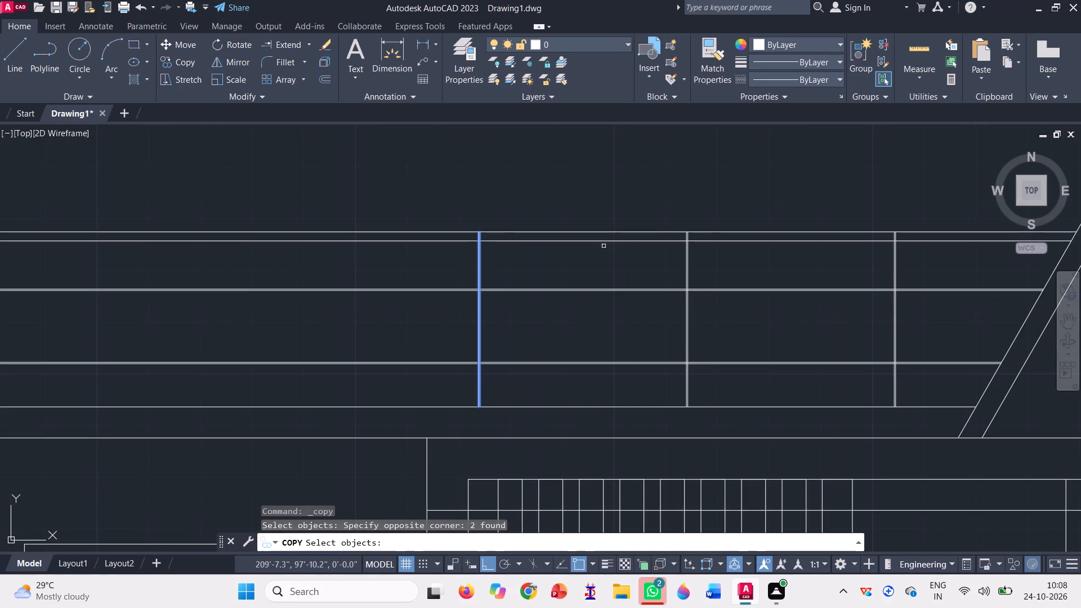
{"action": "key", "text": "space"}
{"action": "scroll", "coordinate": [693, 246], "scroll_direction": "up", "scroll_amount": 3}
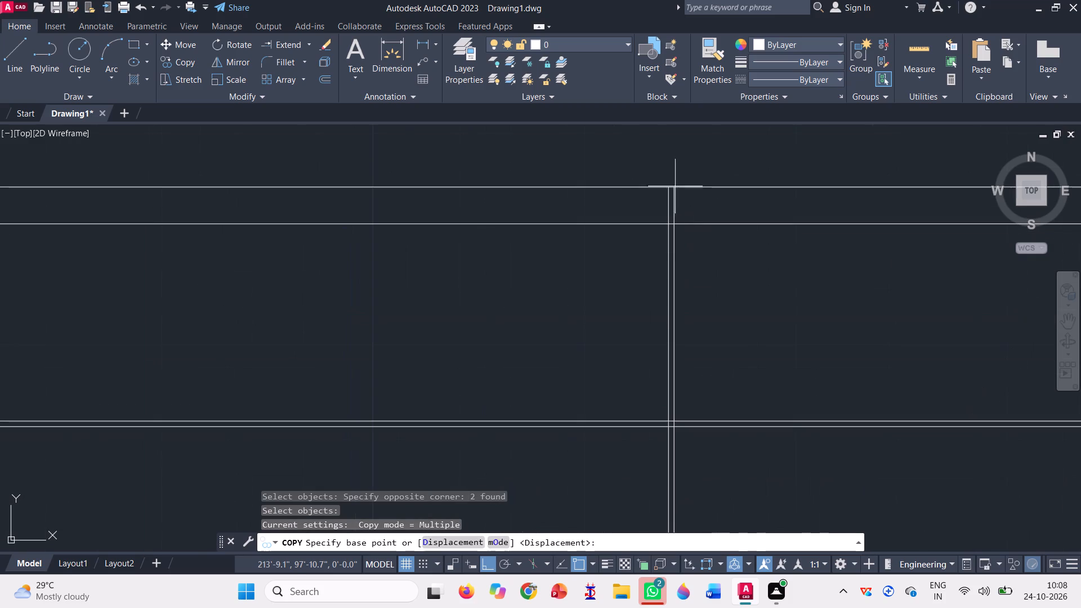
{"action": "scroll", "coordinate": [686, 193], "scroll_direction": "up", "scroll_amount": 2}
{"action": "left_click", "coordinate": [642, 176]}
{"action": "scroll", "coordinate": [720, 198], "scroll_direction": "down", "scroll_amount": 2}
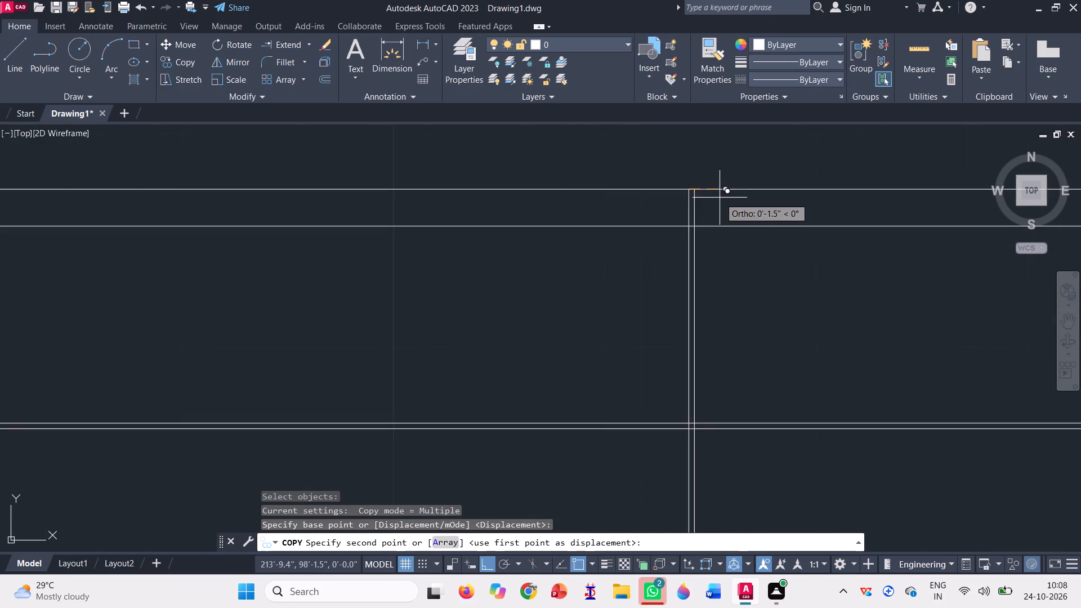
{"action": "scroll", "coordinate": [720, 198], "scroll_direction": "down", "scroll_amount": 3}
{"action": "scroll", "coordinate": [523, 193], "scroll_direction": "up", "scroll_amount": 3}
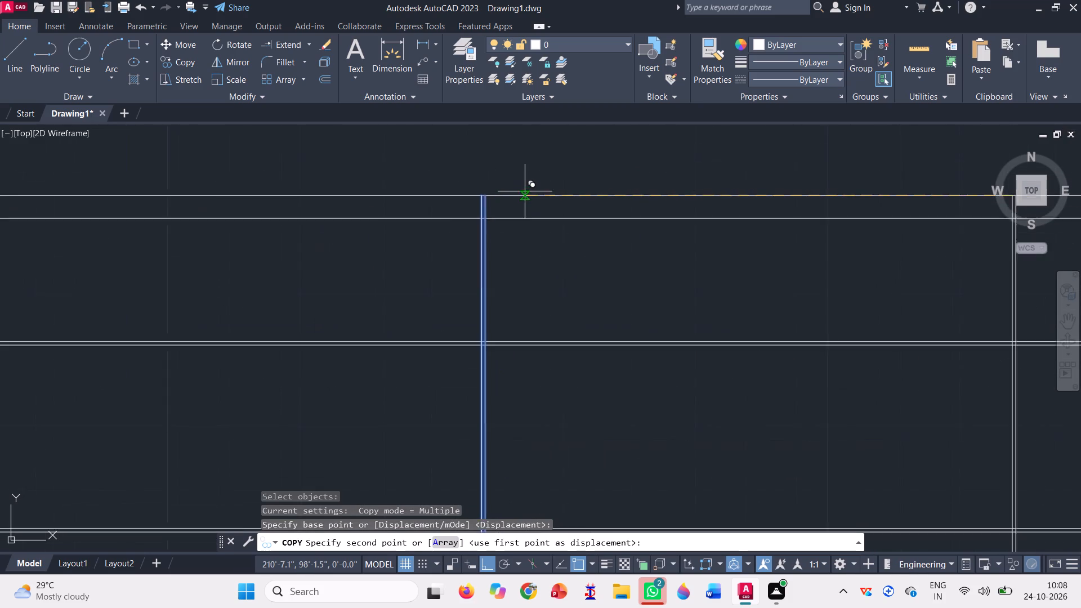
{"action": "scroll", "coordinate": [412, 193], "scroll_direction": "up", "scroll_amount": 3}
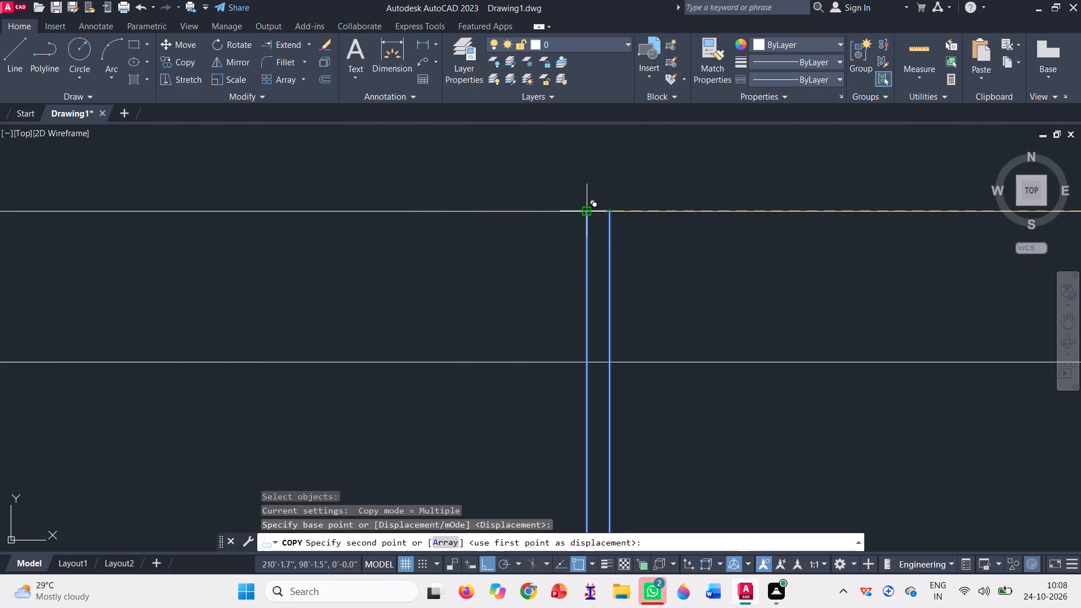
{"action": "left_click", "coordinate": [586, 211]}
Place two more copies of the post at the same spacing, reaching the left end of the roof railing.
{"action": "scroll", "coordinate": [631, 211], "scroll_direction": "down", "scroll_amount": 6}
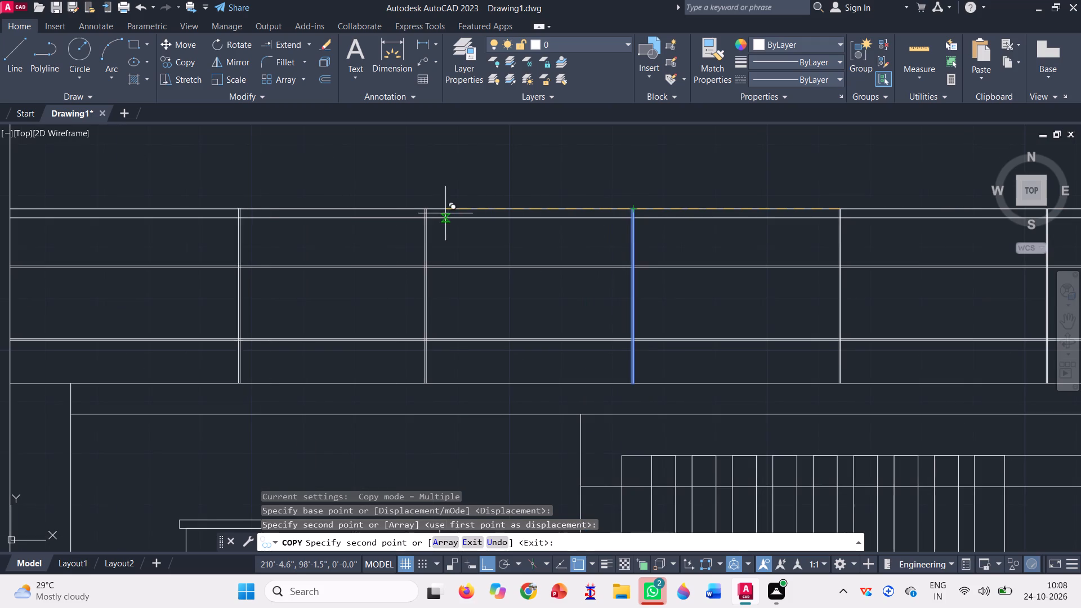
{"action": "scroll", "coordinate": [425, 207], "scroll_direction": "up", "scroll_amount": 6}
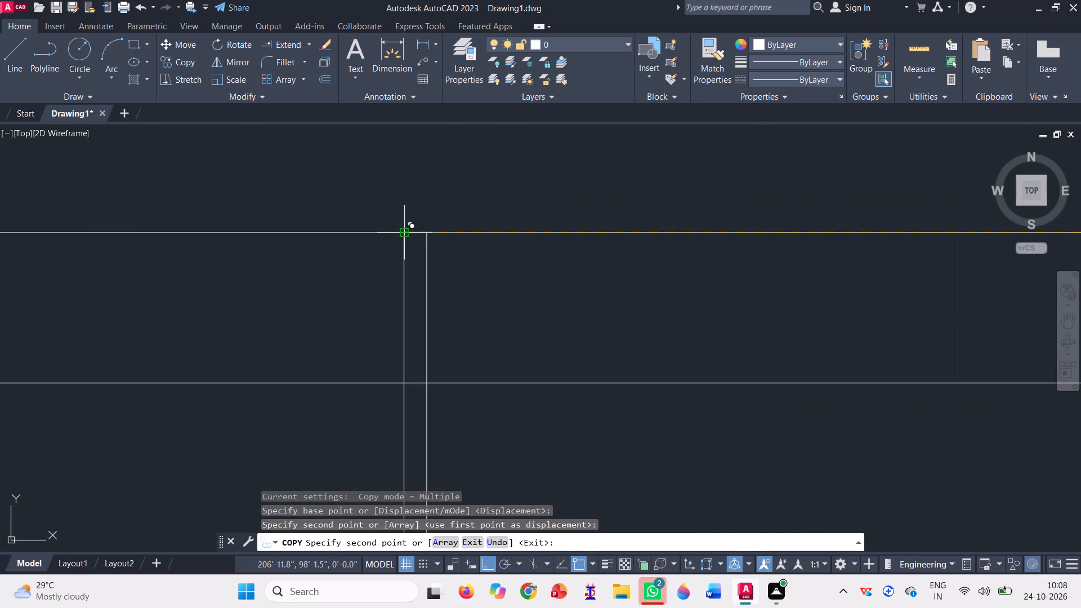
{"action": "left_click", "coordinate": [404, 231]}
{"action": "scroll", "coordinate": [555, 194], "scroll_direction": "down", "scroll_amount": 7}
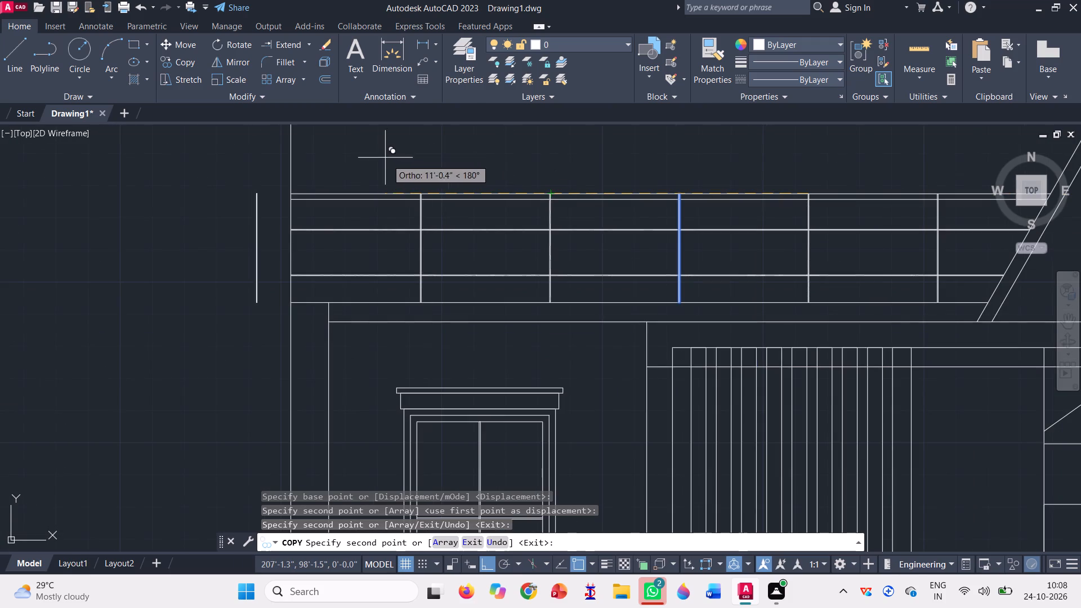
{"action": "scroll", "coordinate": [410, 176], "scroll_direction": "up", "scroll_amount": 3}
{"action": "scroll", "coordinate": [431, 242], "scroll_direction": "up", "scroll_amount": 2}
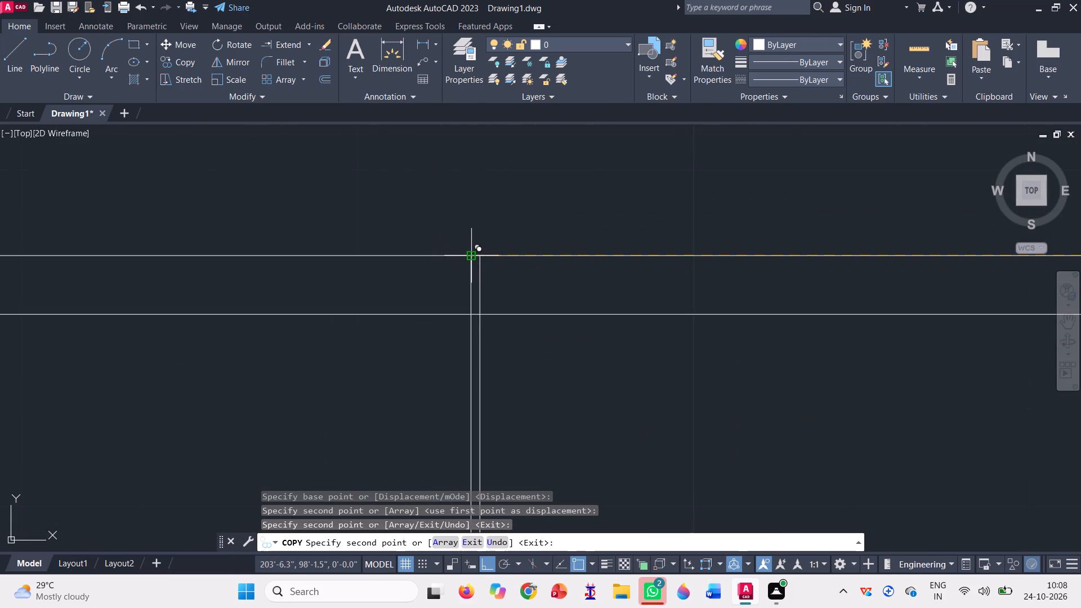
{"action": "left_click", "coordinate": [473, 254]}
{"action": "scroll", "coordinate": [428, 238], "scroll_direction": "down", "scroll_amount": 4}
{"action": "key", "text": "space"}
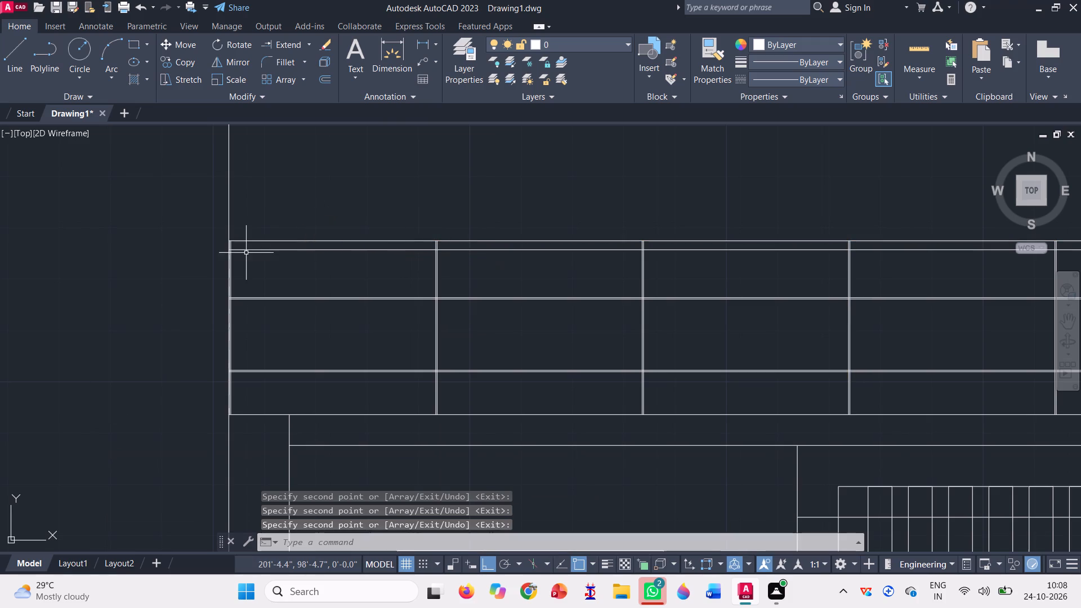
Copy the whole roof railing, all rails and posts including the left end post, horizontally into the empty space left of the house.
{"action": "scroll", "coordinate": [246, 253], "scroll_direction": "down", "scroll_amount": 1}
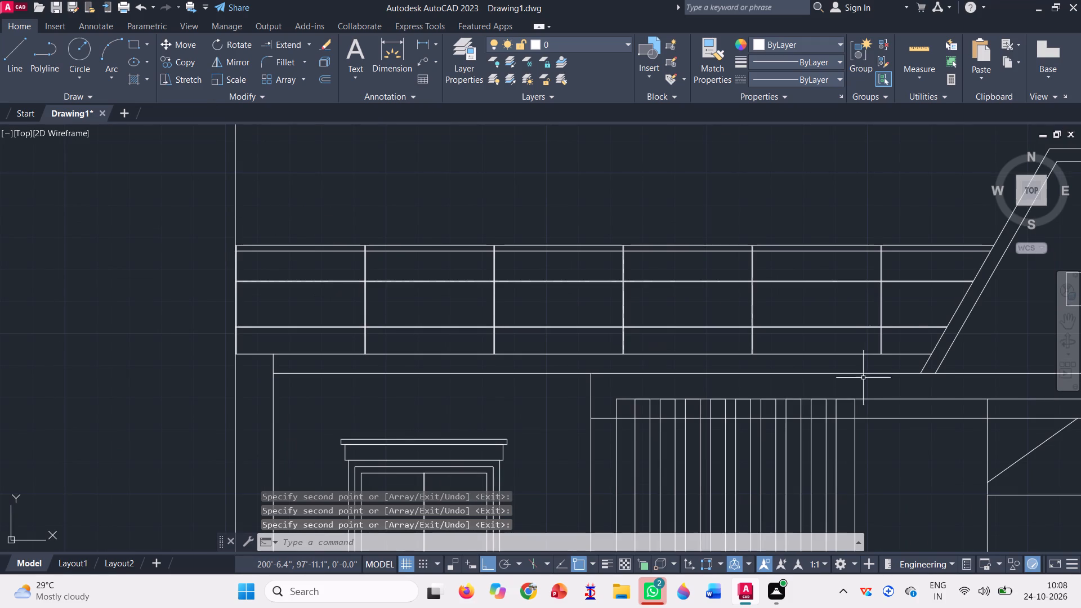
{"action": "left_click", "coordinate": [900, 338]}
{"action": "left_click", "coordinate": [270, 192]}
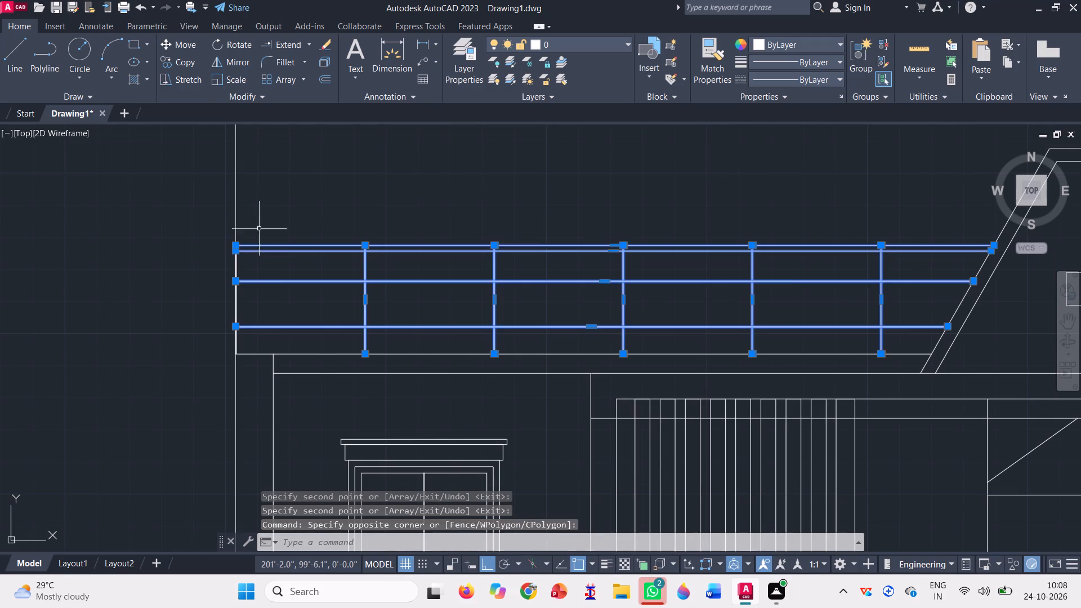
{"action": "scroll", "coordinate": [257, 278], "scroll_direction": "up", "scroll_amount": 3}
{"action": "left_click", "coordinate": [171, 230]}
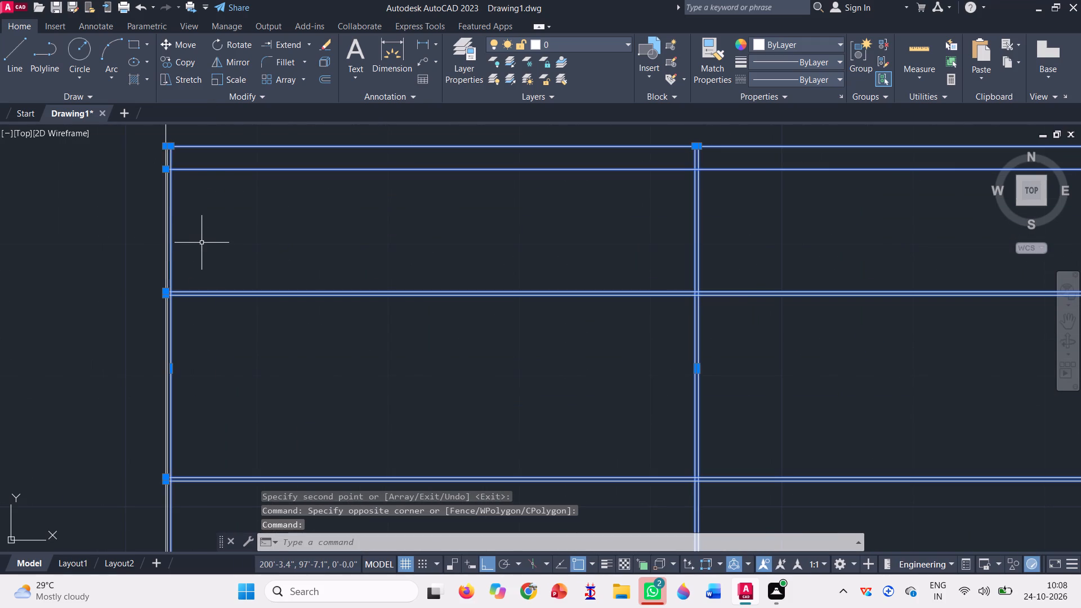
{"action": "scroll", "coordinate": [182, 226], "scroll_direction": "up", "scroll_amount": 3}
{"action": "scroll", "coordinate": [182, 226], "scroll_direction": "down", "scroll_amount": 3}
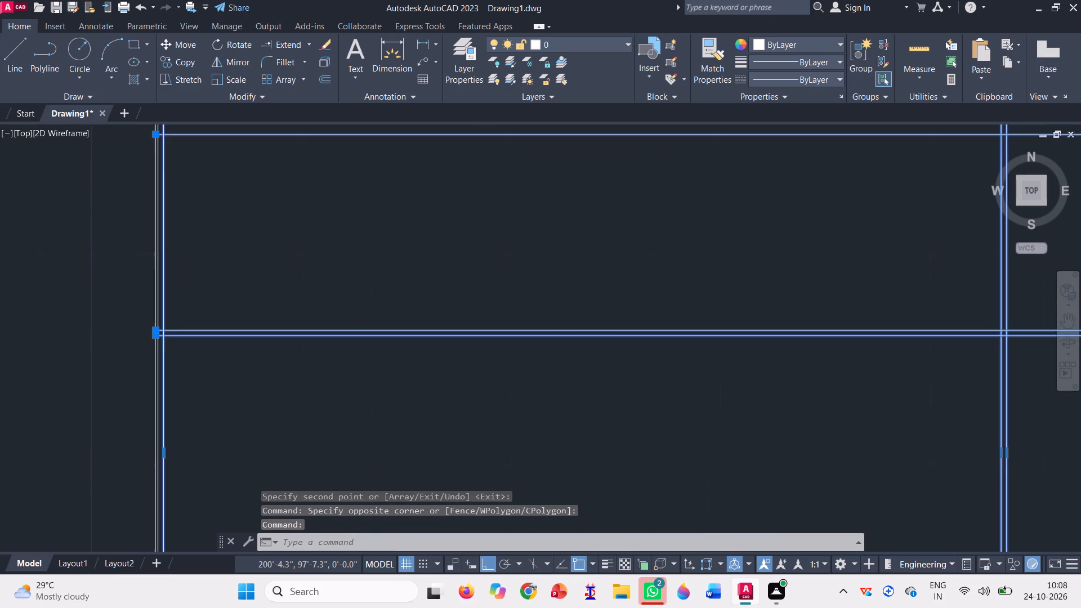
{"action": "scroll", "coordinate": [169, 139], "scroll_direction": "up", "scroll_amount": 3}
{"action": "scroll", "coordinate": [157, 196], "scroll_direction": "up", "scroll_amount": 3}
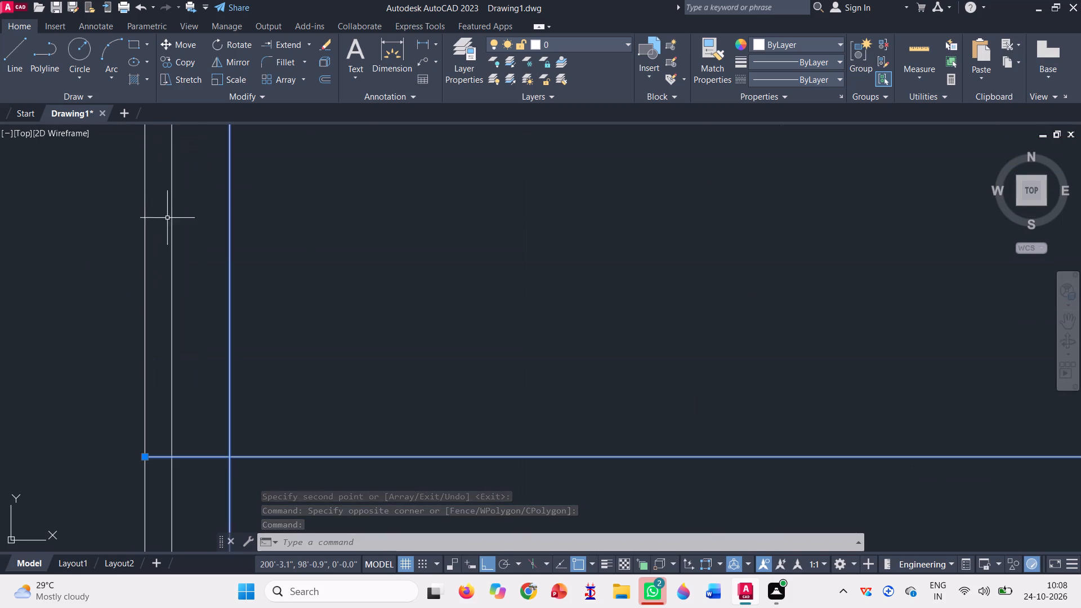
{"action": "scroll", "coordinate": [192, 234], "scroll_direction": "down", "scroll_amount": 3}
{"action": "left_click", "coordinate": [191, 234]}
{"action": "left_click", "coordinate": [183, 229]}
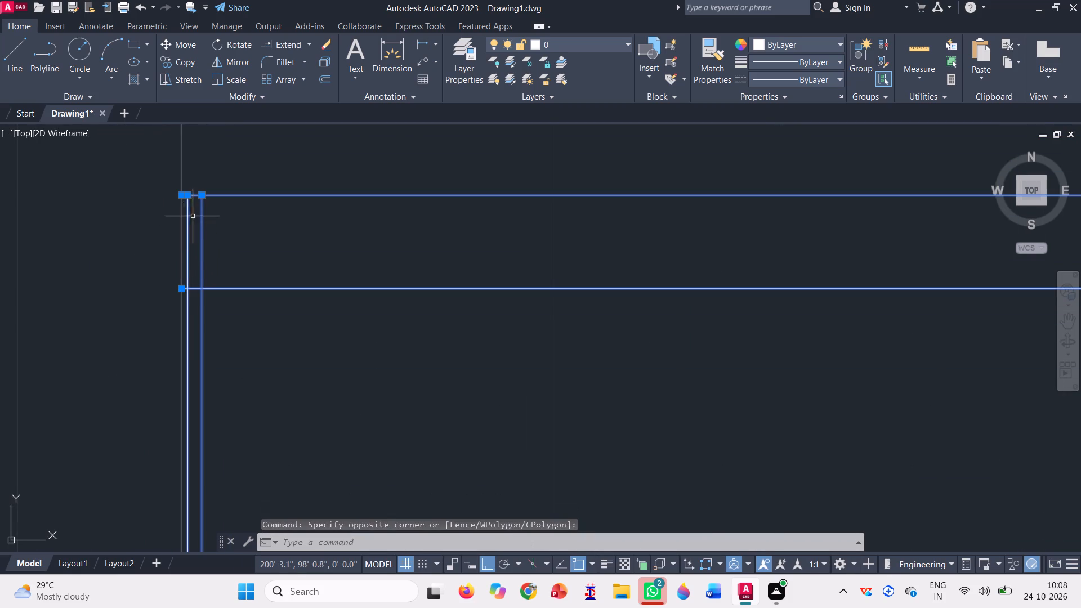
{"action": "scroll", "coordinate": [194, 212], "scroll_direction": "down", "scroll_amount": 7}
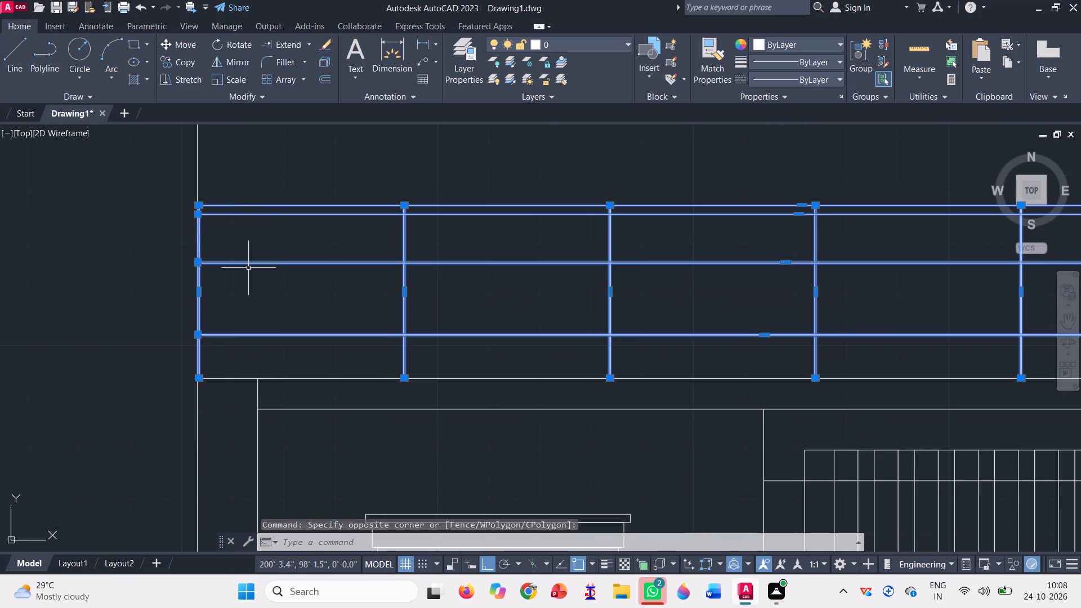
{"action": "scroll", "coordinate": [222, 326], "scroll_direction": "up", "scroll_amount": 3}
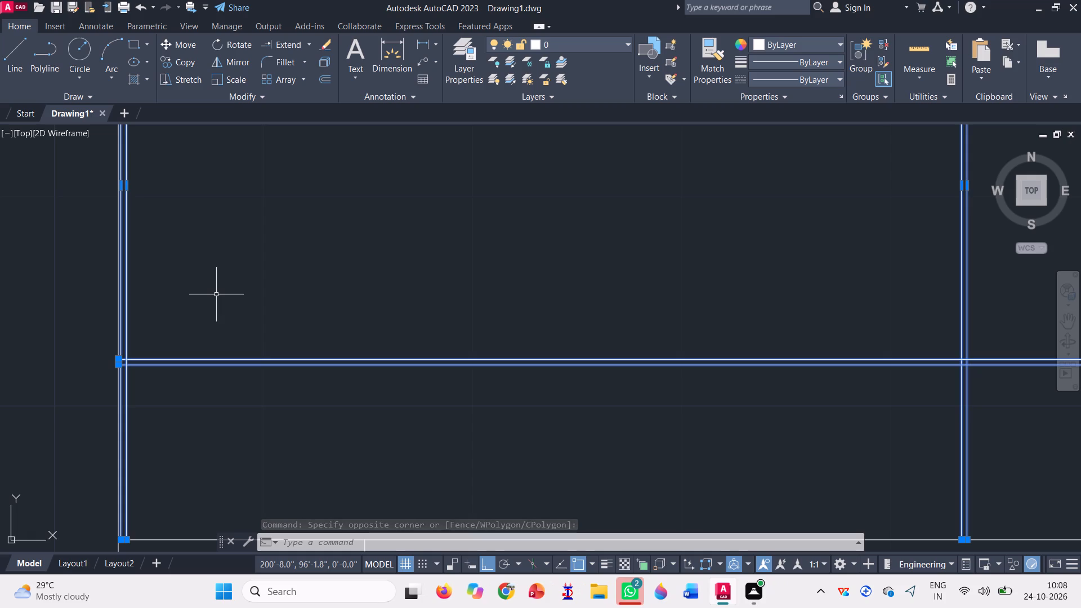
{"action": "scroll", "coordinate": [215, 289], "scroll_direction": "down", "scroll_amount": 2}
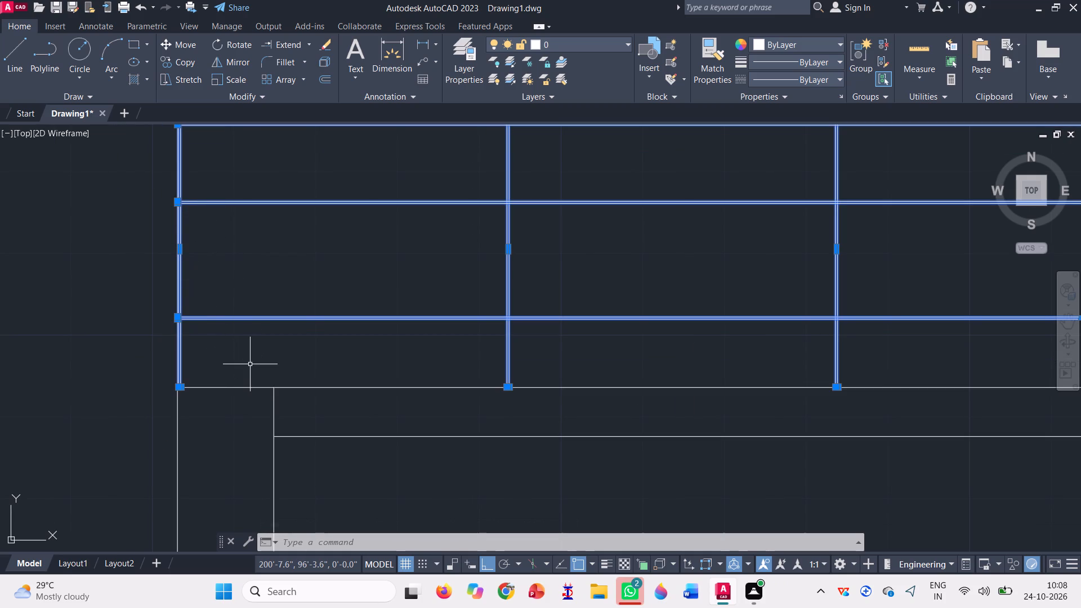
{"action": "key", "text": "c"}
{"action": "type", "text": "o"}
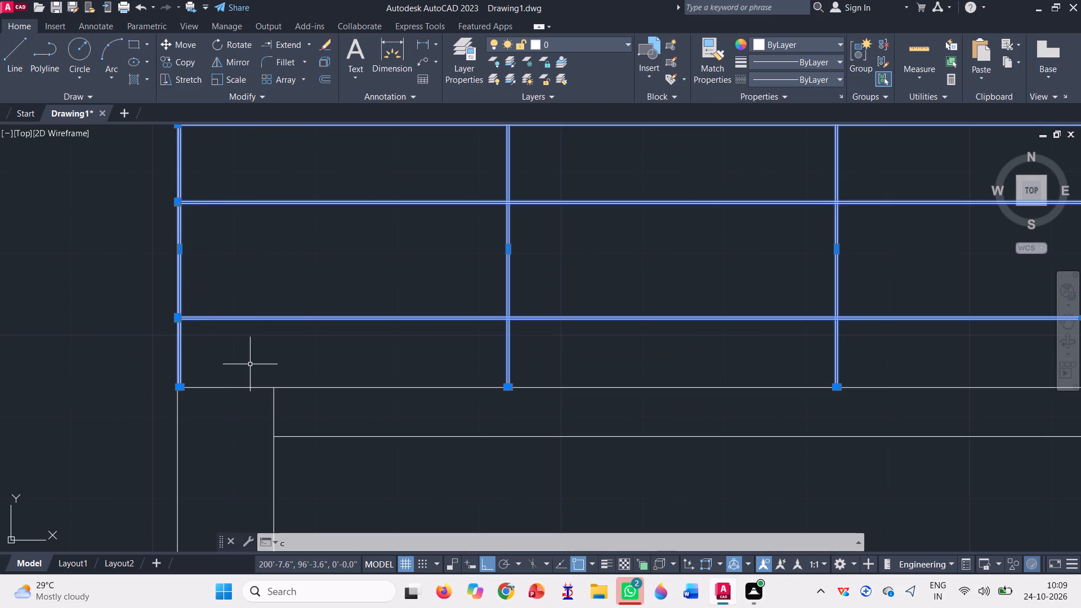
{"action": "key", "text": "space"}
{"action": "left_click", "coordinate": [252, 305]}
{"action": "scroll", "coordinate": [271, 315], "scroll_direction": "down", "scroll_amount": 4}
{"action": "scroll", "coordinate": [327, 308], "scroll_direction": "down", "scroll_amount": 1}
{"action": "left_click", "coordinate": [60, 285]}
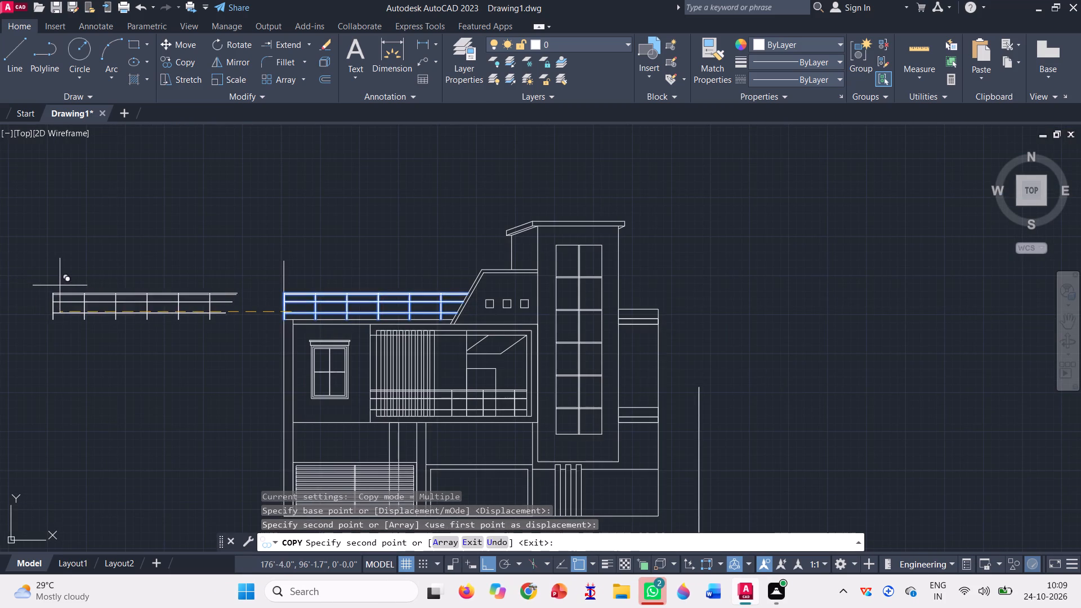
{"action": "key", "text": "Escape"}
Trim off the part of the left vertical line that projects above the roof railing's top rail.
{"action": "scroll", "coordinate": [282, 318], "scroll_direction": "up", "scroll_amount": 3}
{"action": "scroll", "coordinate": [297, 184], "scroll_direction": "down", "scroll_amount": 2}
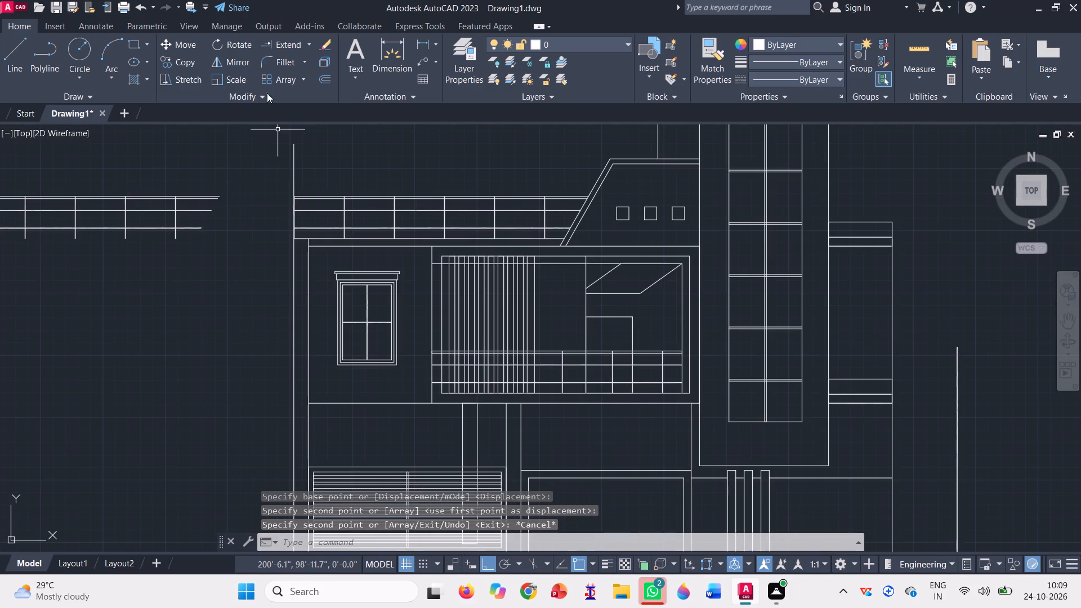
{"action": "left_click", "coordinate": [310, 46]}
{"action": "left_click", "coordinate": [306, 71]}
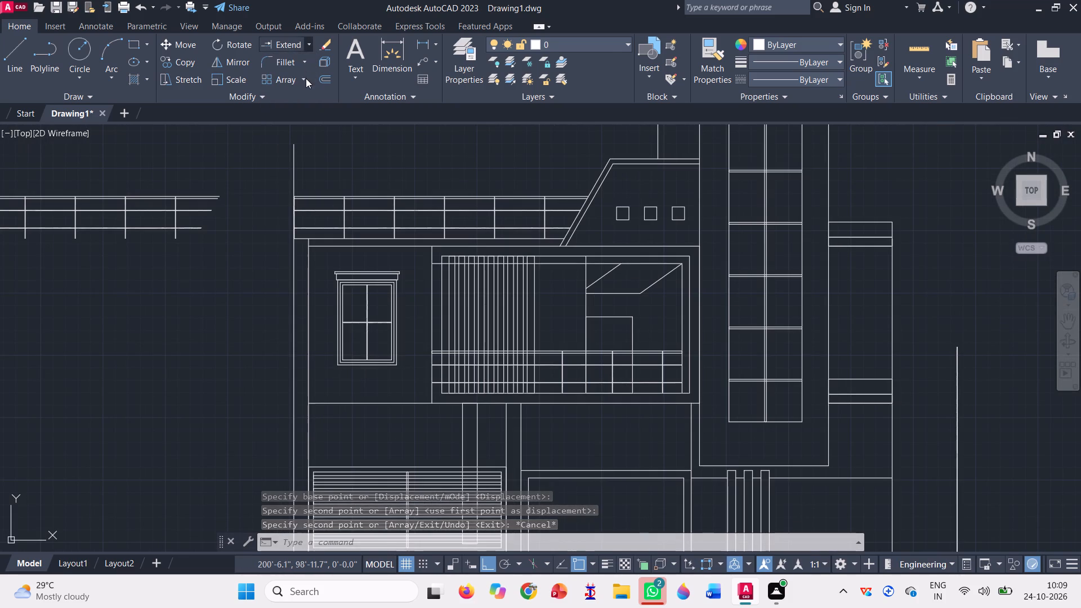
{"action": "left_click", "coordinate": [311, 177]}
{"action": "left_click", "coordinate": [286, 162]}
{"action": "key", "text": "Escape"}
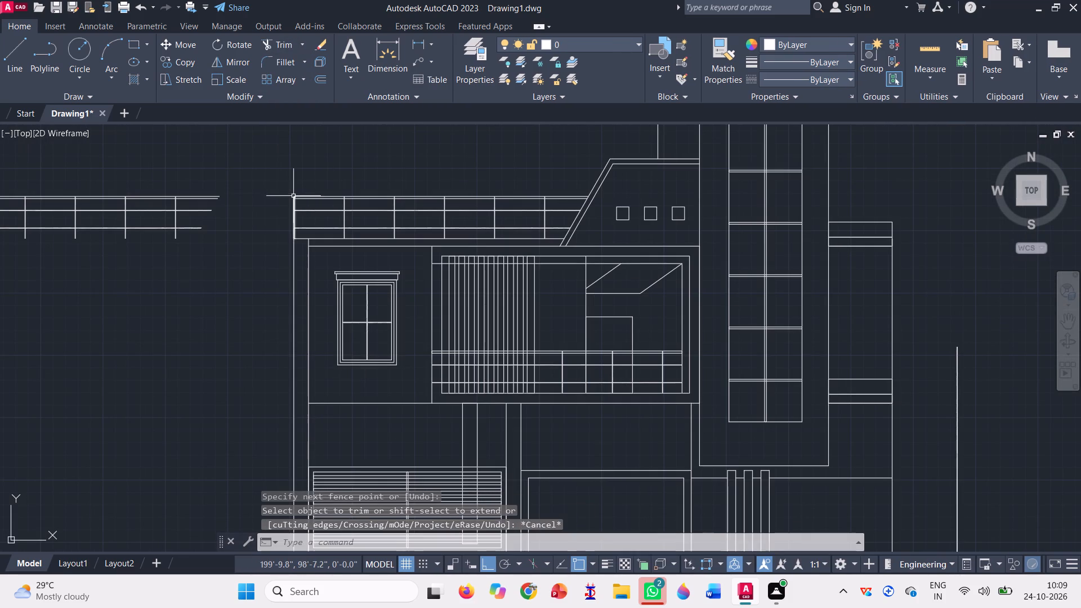
Draw a line from the roof railing's upper-left corner down to the roof slab's top edge inside the first bay.
{"action": "left_click", "coordinate": [15, 61]}
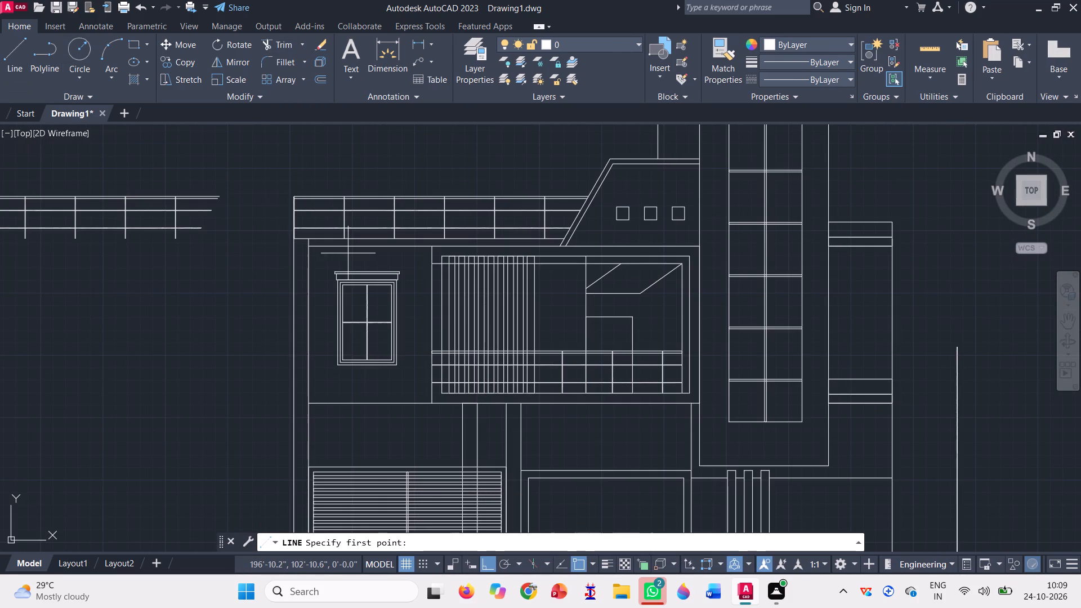
{"action": "scroll", "coordinate": [293, 205], "scroll_direction": "up", "scroll_amount": 5}
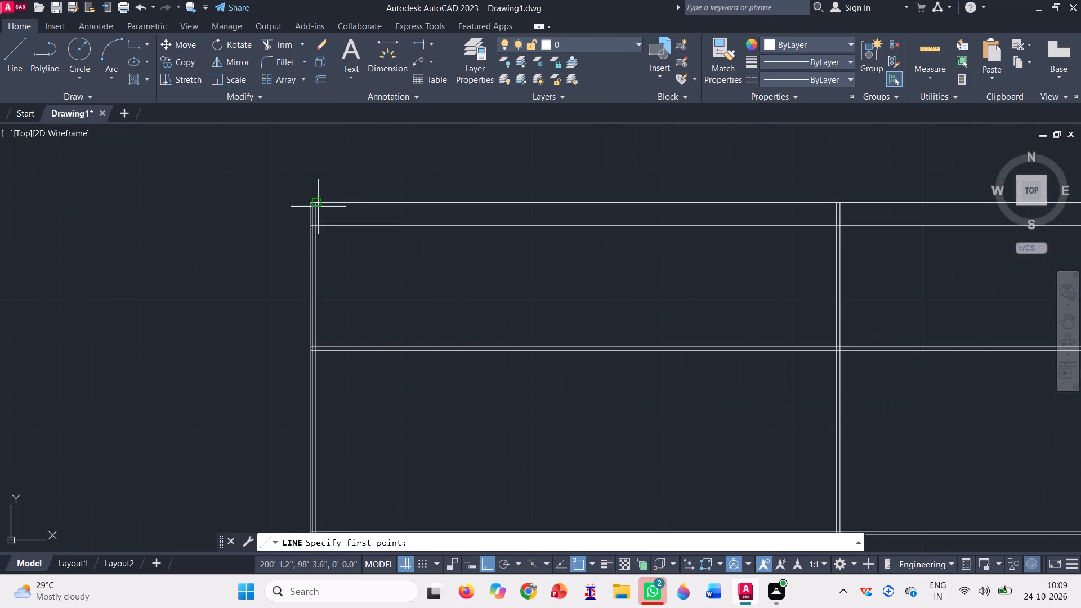
{"action": "scroll", "coordinate": [311, 202], "scroll_direction": "up", "scroll_amount": 4}
{"action": "left_click", "coordinate": [302, 199]}
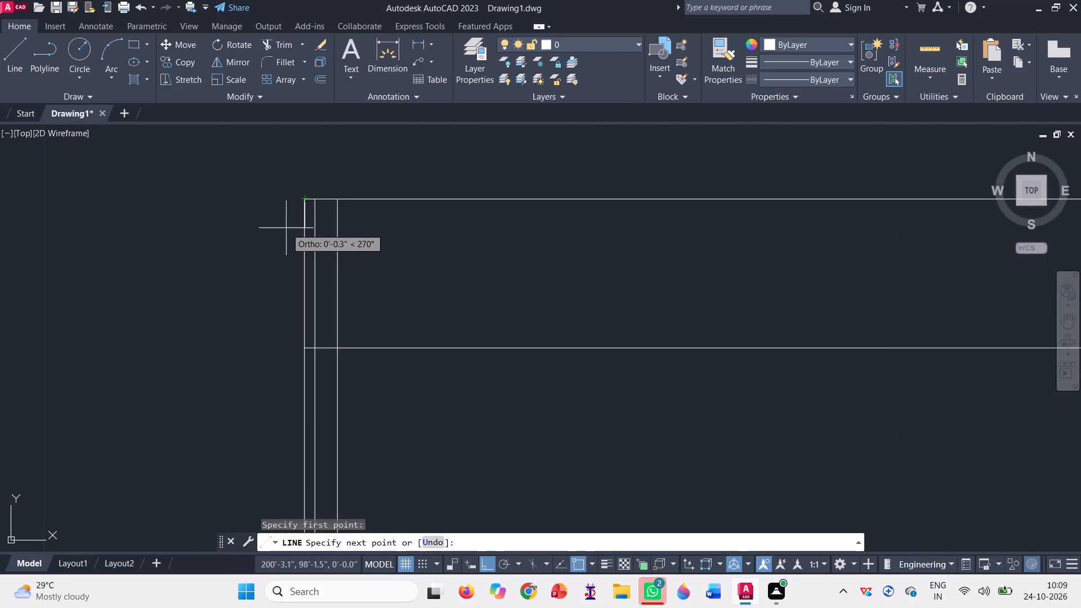
{"action": "scroll", "coordinate": [285, 227], "scroll_direction": "down", "scroll_amount": 5}
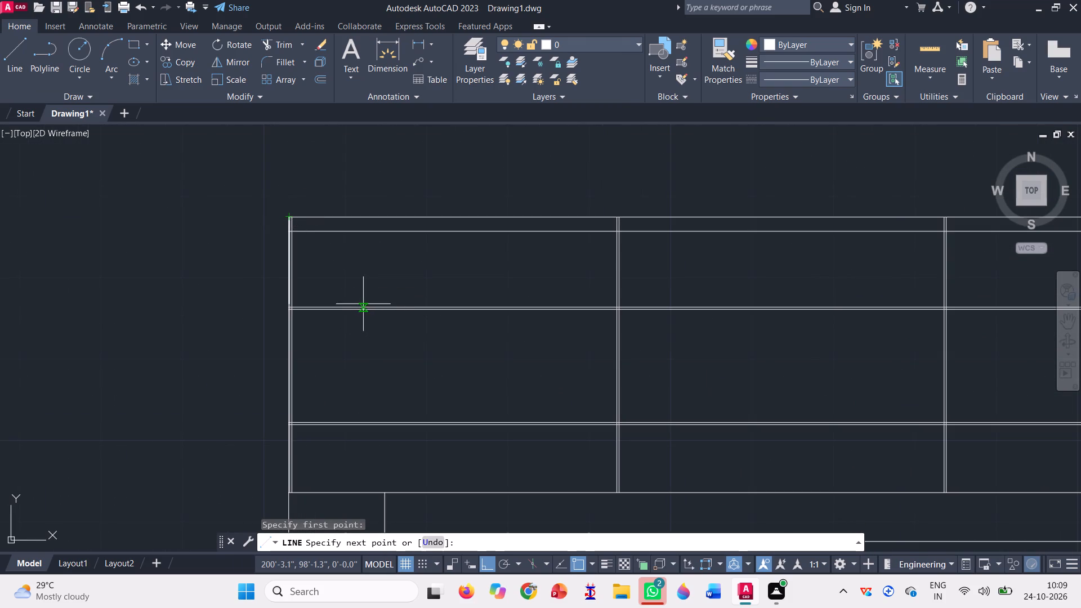
{"action": "scroll", "coordinate": [343, 296], "scroll_direction": "down", "scroll_amount": 2}
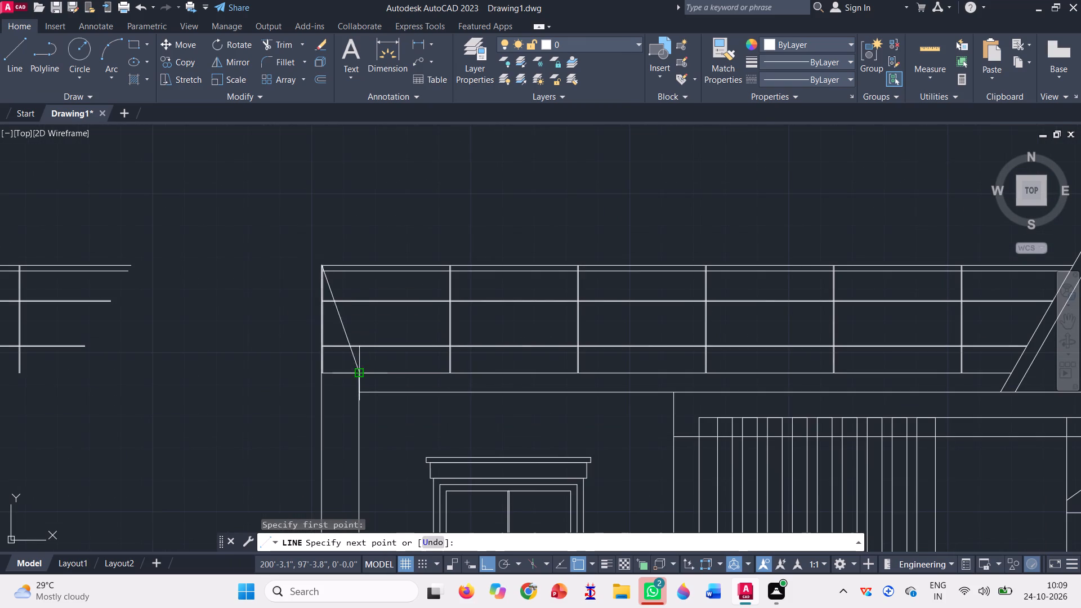
{"action": "left_click", "coordinate": [392, 373]}
{"action": "scroll", "coordinate": [394, 256], "scroll_direction": "down", "scroll_amount": 2}
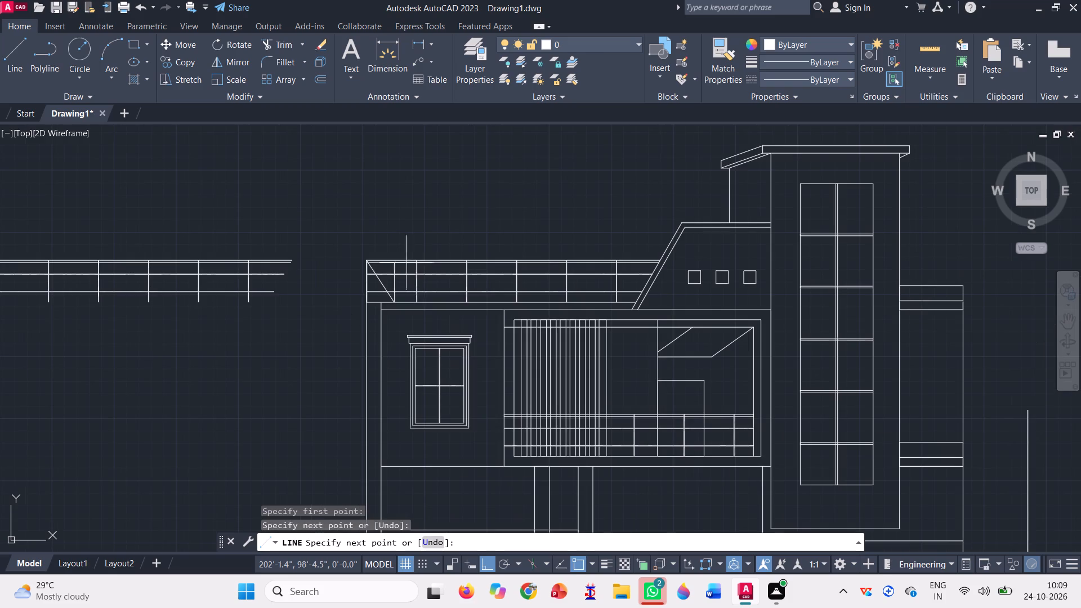
{"action": "key", "text": "Escape"}
{"action": "scroll", "coordinate": [392, 314], "scroll_direction": "down", "scroll_amount": 1}
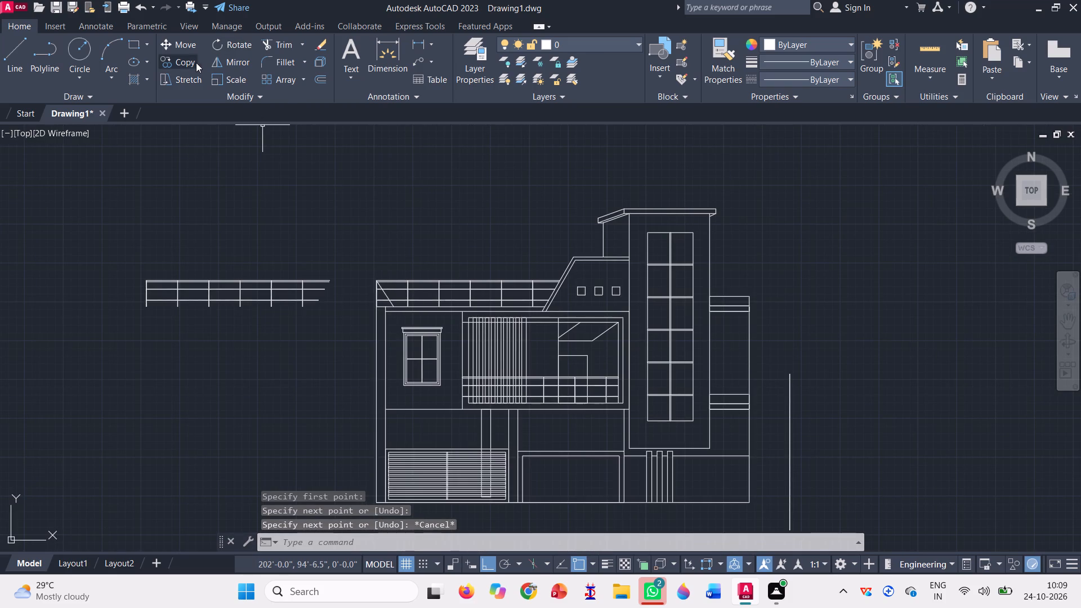
Copy the diagonal line from the roof railing's upper-left corner to the same corner of the detached railing copy.
{"action": "left_click", "coordinate": [191, 61]}
{"action": "scroll", "coordinate": [378, 296], "scroll_direction": "up", "scroll_amount": 2}
{"action": "left_click", "coordinate": [394, 294]}
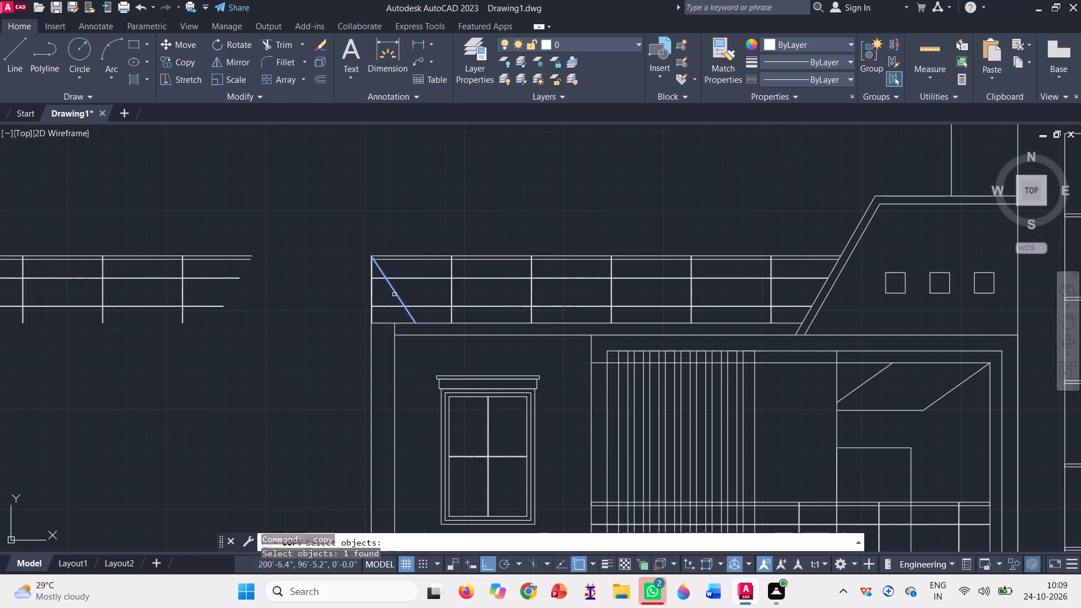
{"action": "key", "text": "space"}
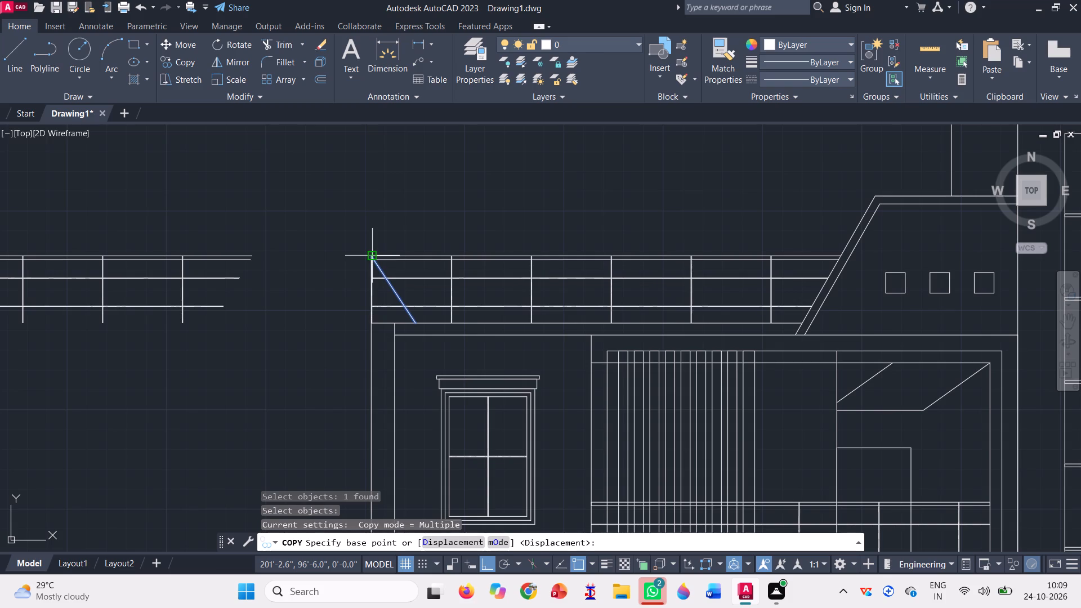
{"action": "left_click", "coordinate": [372, 251]}
{"action": "scroll", "coordinate": [524, 257], "scroll_direction": "down", "scroll_amount": 2}
{"action": "scroll", "coordinate": [228, 259], "scroll_direction": "up", "scroll_amount": 3}
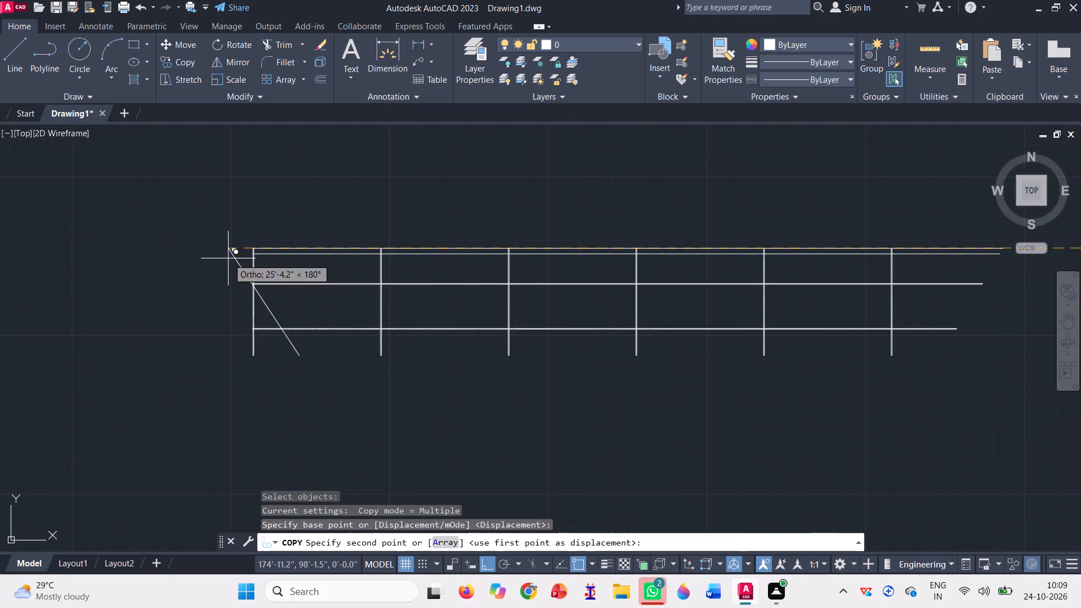
{"action": "scroll", "coordinate": [252, 246], "scroll_direction": "up", "scroll_amount": 3}
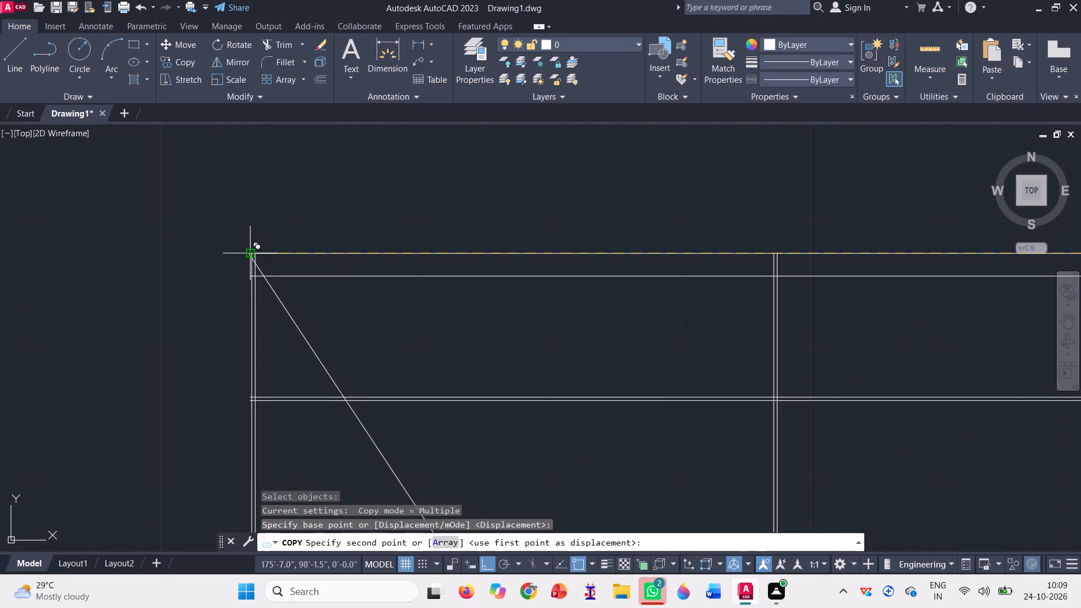
{"action": "left_click", "coordinate": [254, 254]}
{"action": "scroll", "coordinate": [247, 234], "scroll_direction": "down", "scroll_amount": 2}
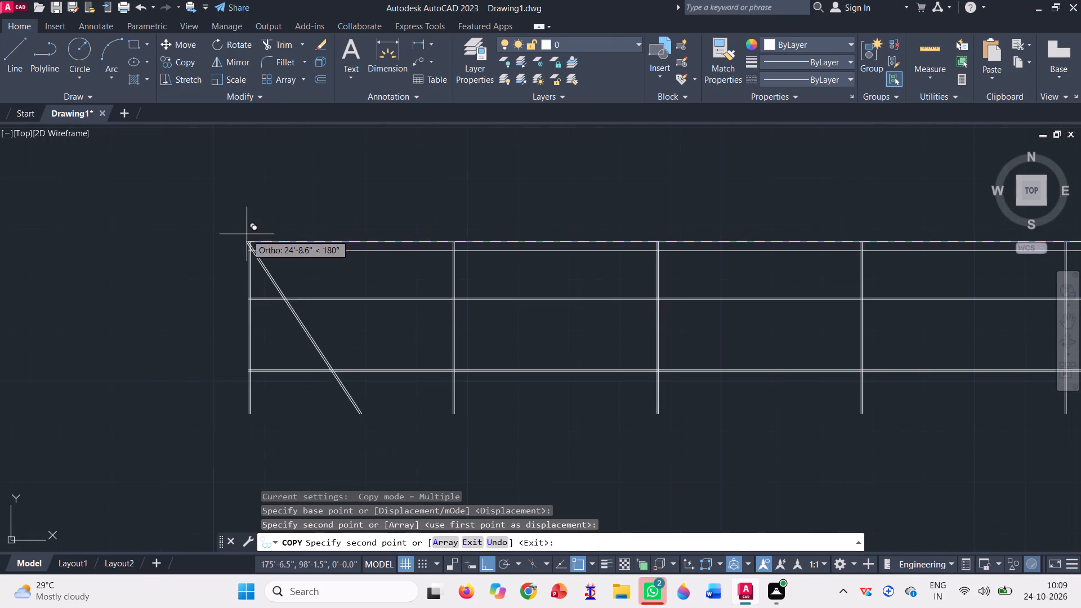
{"action": "key", "text": "space"}
Move the copied diagonal line so its upper end meets the outer top corner of the detached railing's left end post.
{"action": "scroll", "coordinate": [230, 240], "scroll_direction": "up", "scroll_amount": 3}
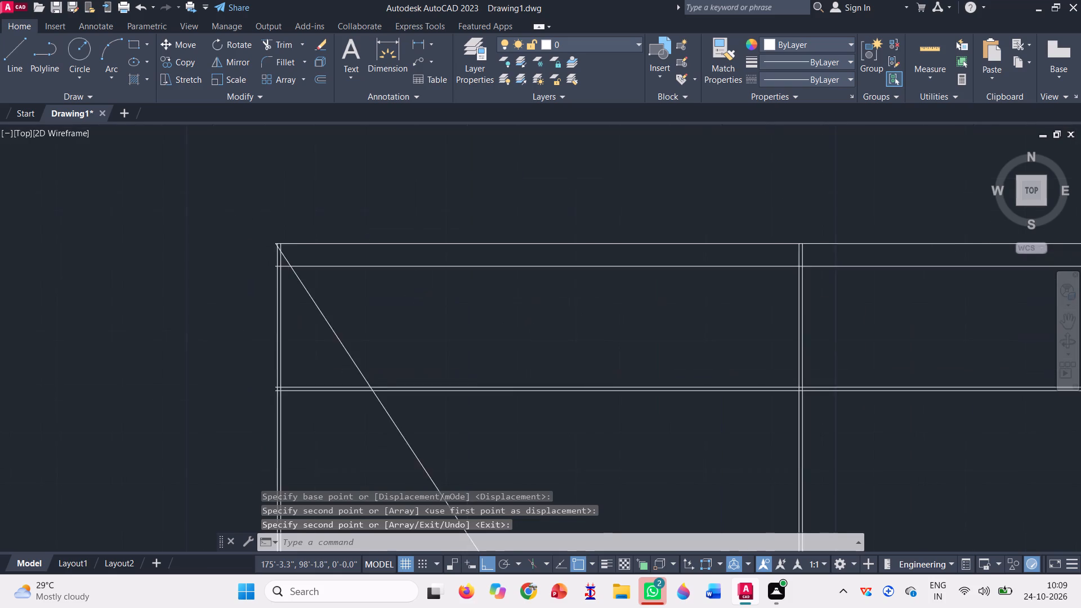
{"action": "left_click", "coordinate": [188, 47]}
{"action": "scroll", "coordinate": [321, 259], "scroll_direction": "up", "scroll_amount": 4}
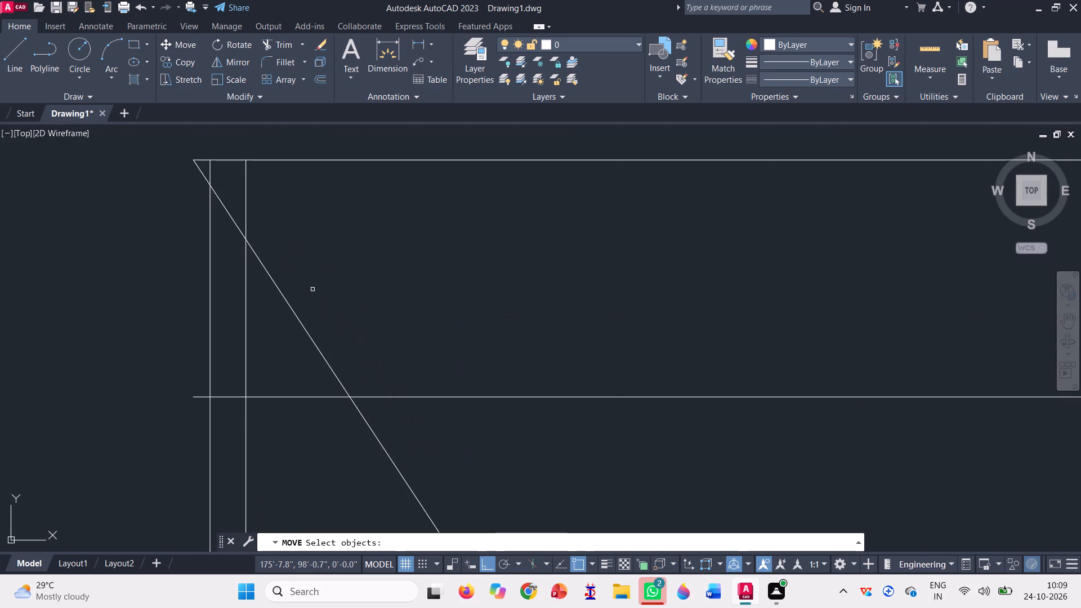
{"action": "left_click", "coordinate": [308, 289]}
{"action": "left_click", "coordinate": [287, 309]}
{"action": "key", "text": "space"}
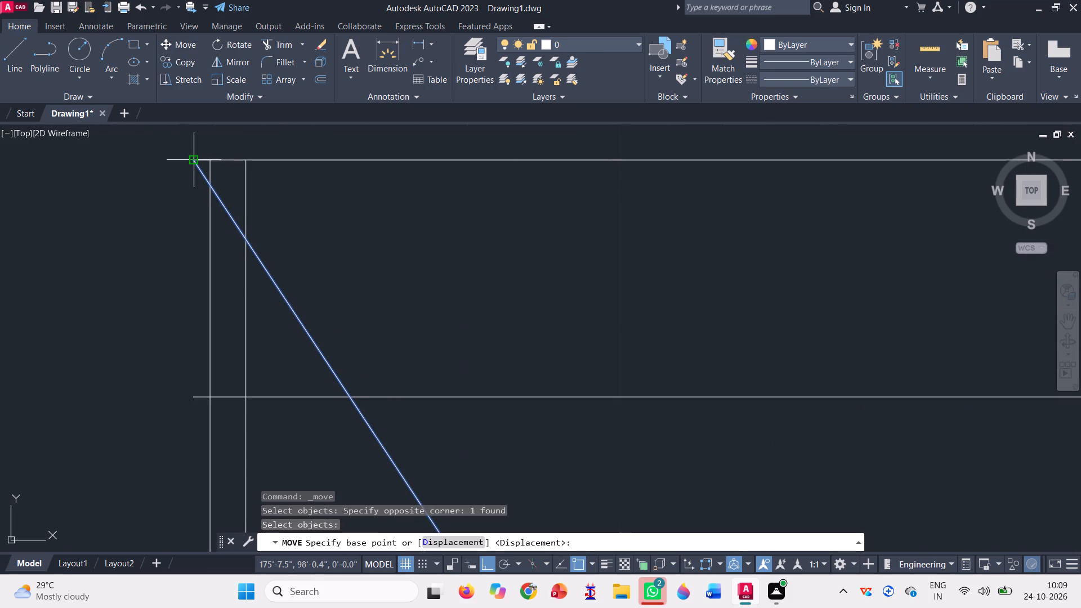
{"action": "left_click", "coordinate": [191, 159]}
{"action": "left_click", "coordinate": [209, 158]}
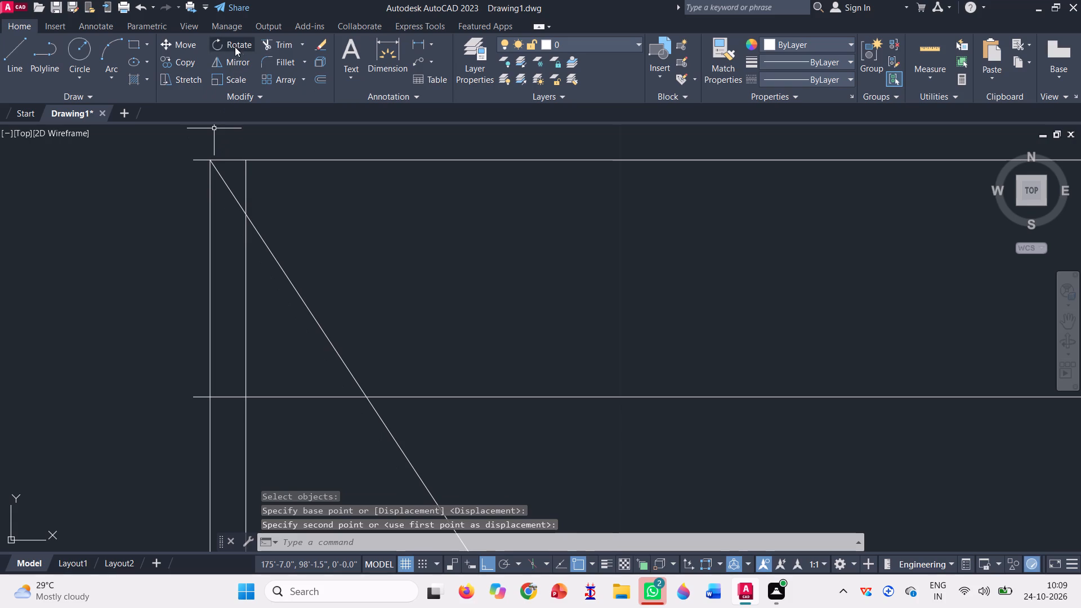
Trim the detached railing's two top rail lines where they overhang the left end post.
{"action": "left_click", "coordinate": [270, 48]}
{"action": "left_click", "coordinate": [201, 157]}
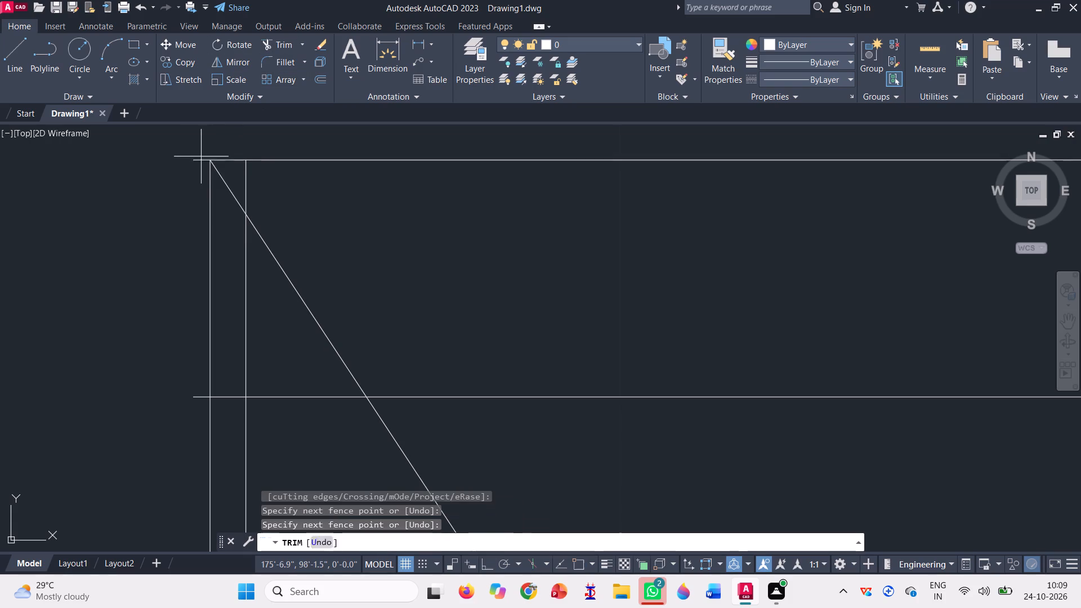
{"action": "left_click", "coordinate": [202, 190]}
{"action": "scroll", "coordinate": [202, 190], "scroll_direction": "down", "scroll_amount": 4}
{"action": "scroll", "coordinate": [196, 222], "scroll_direction": "up", "scroll_amount": 3}
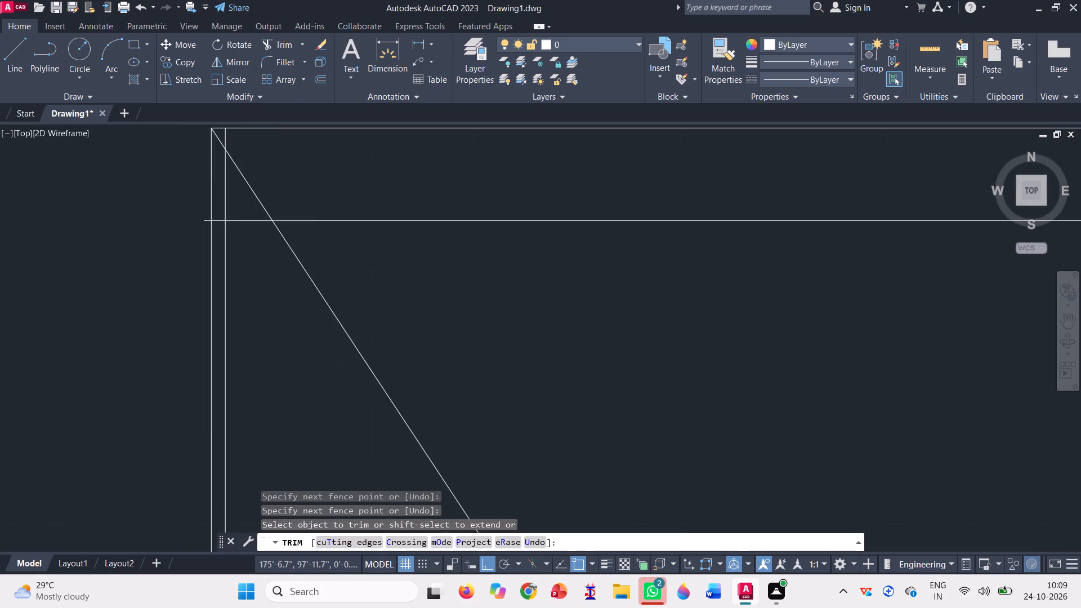
{"action": "left_click", "coordinate": [208, 218]}
Trim the overhanging left ends of the middle and lower rail pairs back to the detached railing's end post.
{"action": "scroll", "coordinate": [208, 218], "scroll_direction": "down", "scroll_amount": 4}
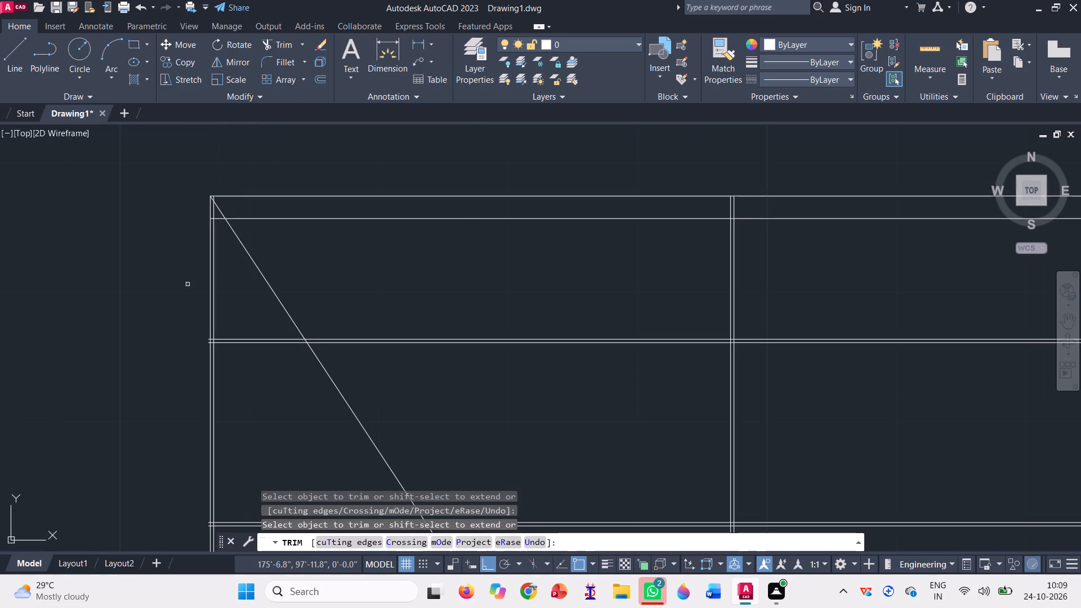
{"action": "scroll", "coordinate": [186, 342], "scroll_direction": "up", "scroll_amount": 3}
{"action": "scroll", "coordinate": [290, 360], "scroll_direction": "up", "scroll_amount": 3}
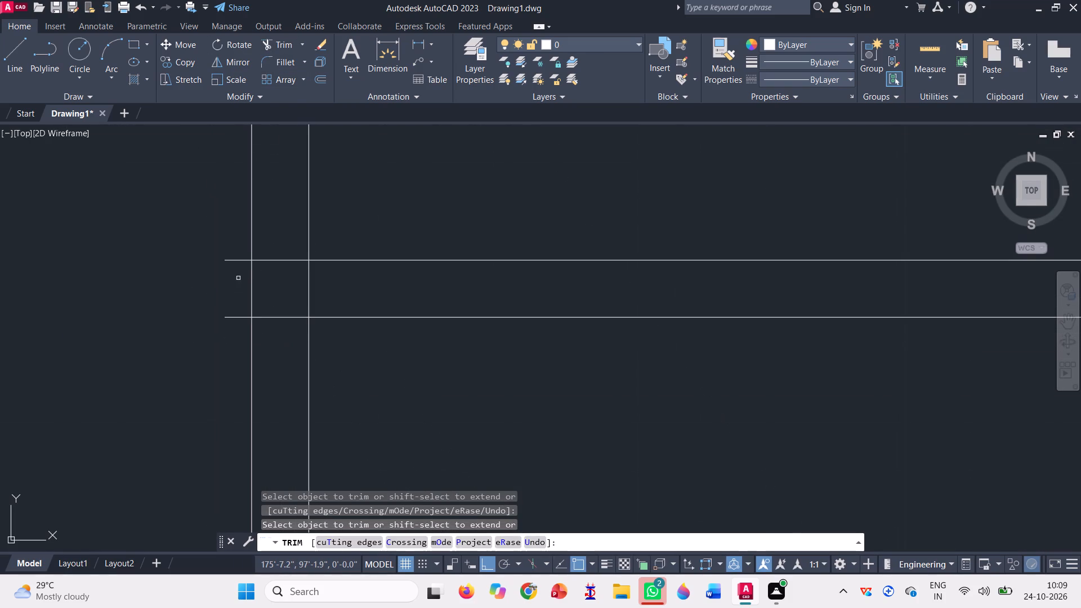
{"action": "left_click", "coordinate": [232, 240]}
{"action": "left_click", "coordinate": [225, 337]}
{"action": "scroll", "coordinate": [210, 280], "scroll_direction": "down", "scroll_amount": 6}
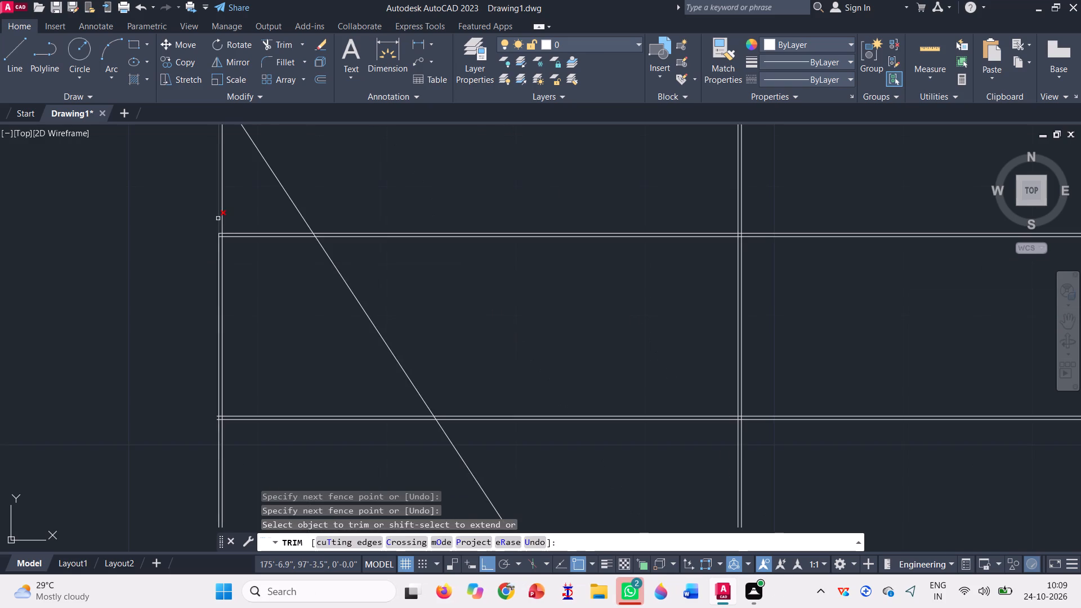
{"action": "scroll", "coordinate": [229, 239], "scroll_direction": "down", "scroll_amount": 2}
{"action": "scroll", "coordinate": [208, 296], "scroll_direction": "up", "scroll_amount": 3}
{"action": "scroll", "coordinate": [263, 352], "scroll_direction": "up", "scroll_amount": 3}
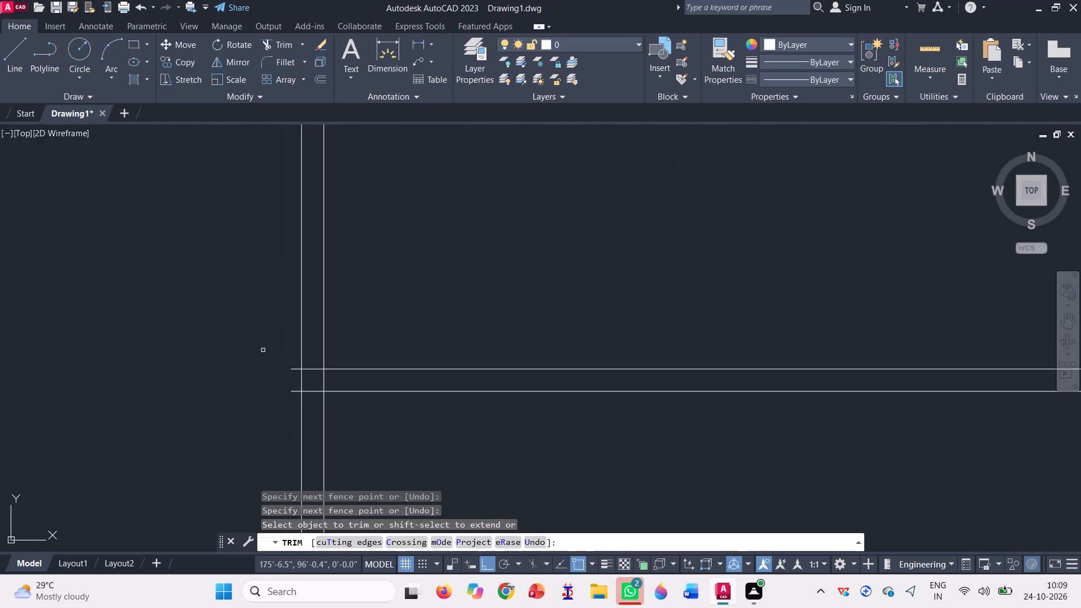
{"action": "scroll", "coordinate": [282, 391], "scroll_direction": "up", "scroll_amount": 3}
{"action": "left_click", "coordinate": [342, 416]}
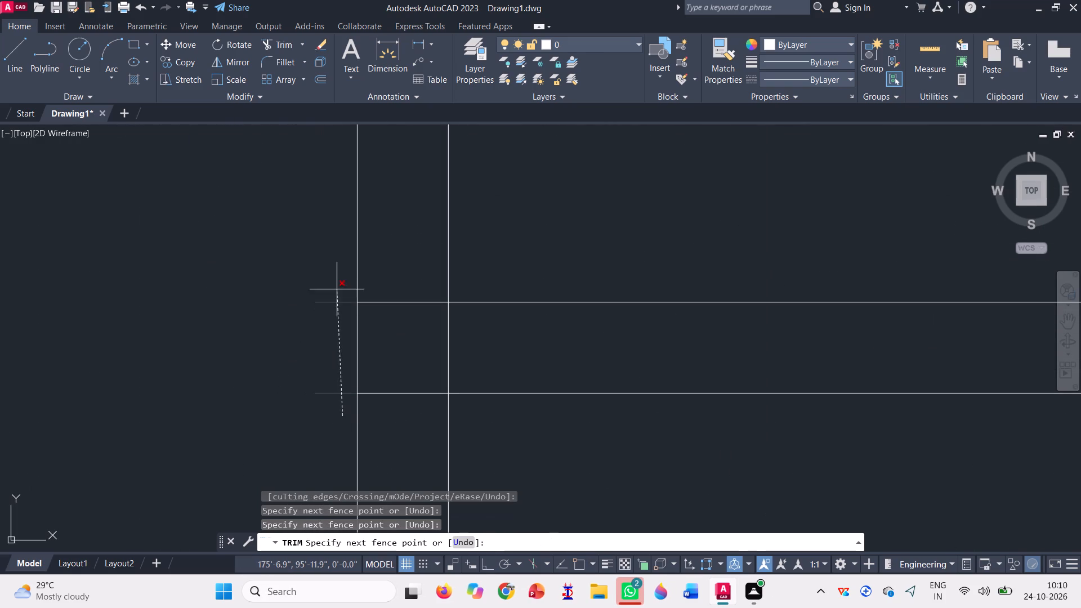
{"action": "left_click", "coordinate": [336, 282]}
{"action": "scroll", "coordinate": [235, 372], "scroll_direction": "down", "scroll_amount": 9}
{"action": "scroll", "coordinate": [216, 328], "scroll_direction": "down", "scroll_amount": 1}
{"action": "key", "text": "Escape"}
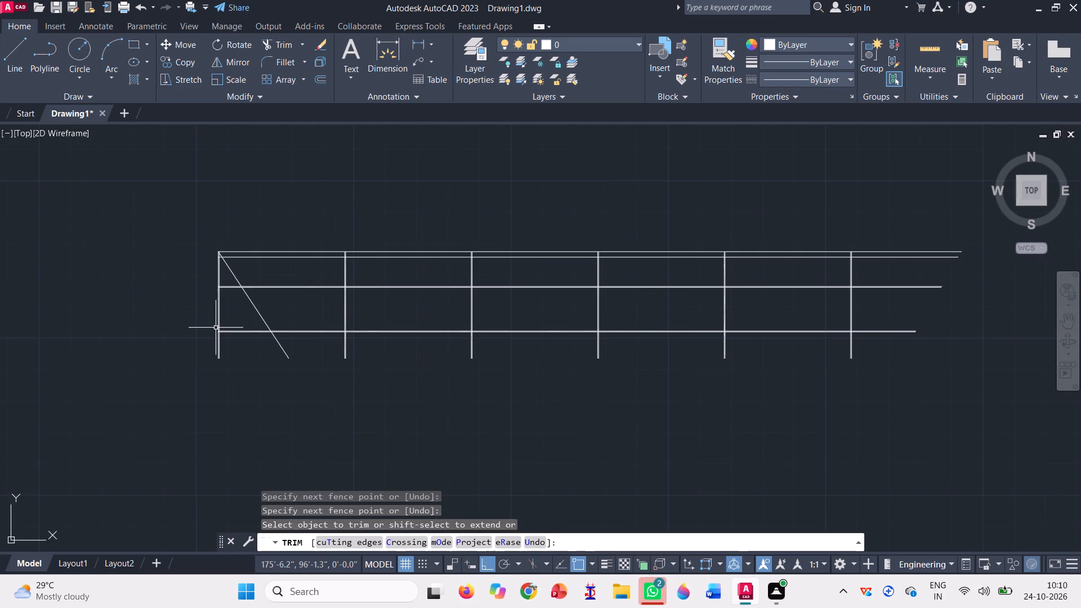
Rotate the detached railing's rails and posts about its upper-left corner, with Ortho off, so the top rail follows the diagonal line.
{"action": "left_click", "coordinate": [867, 413]}
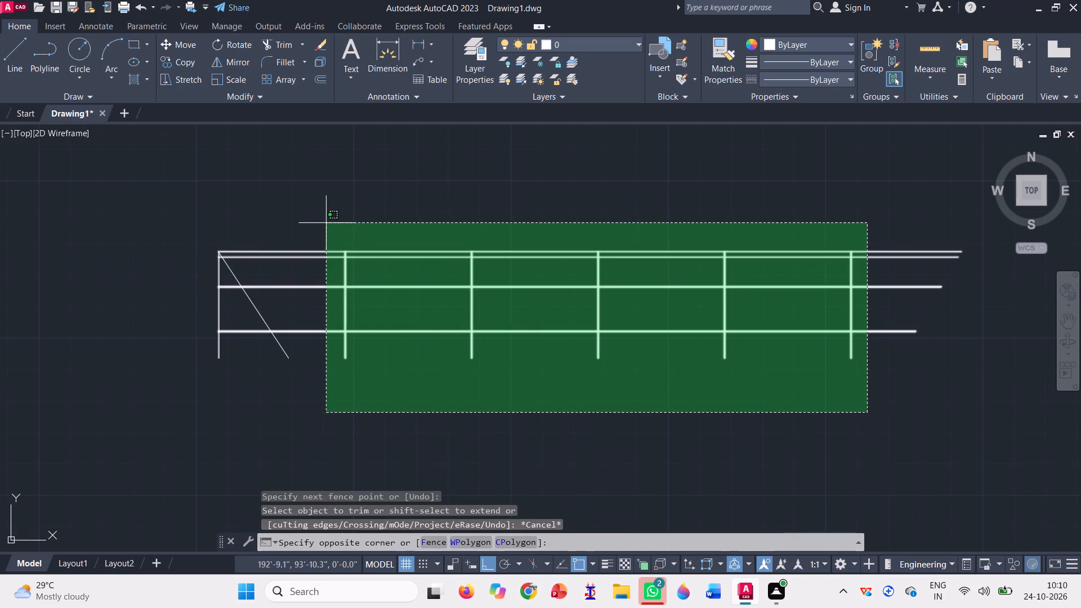
{"action": "left_click", "coordinate": [326, 223]}
{"action": "left_click", "coordinate": [231, 361]}
{"action": "left_click", "coordinate": [175, 278]}
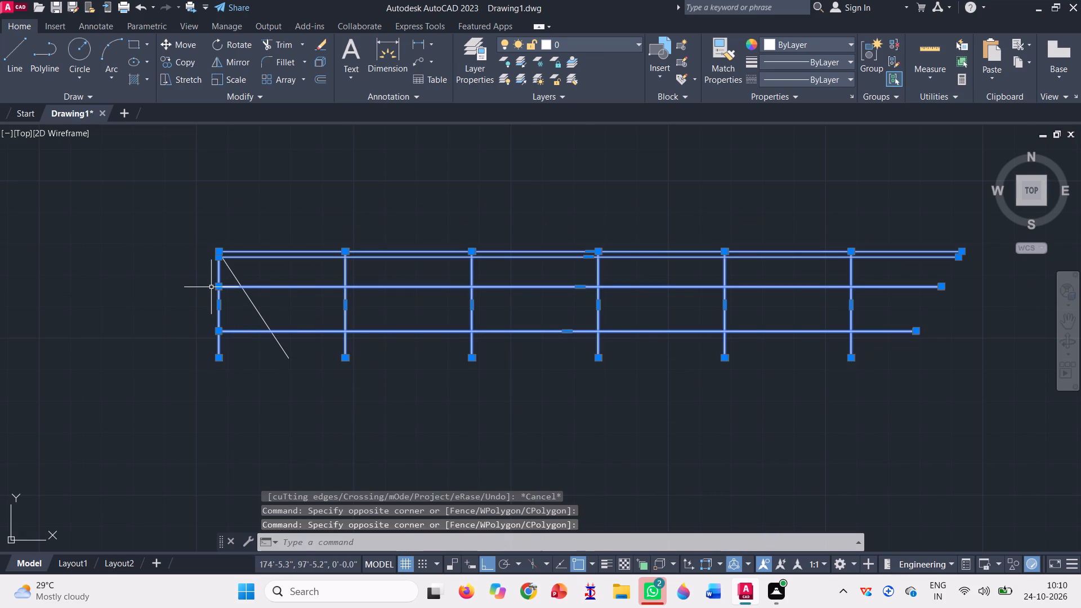
{"action": "left_click", "coordinate": [225, 44]}
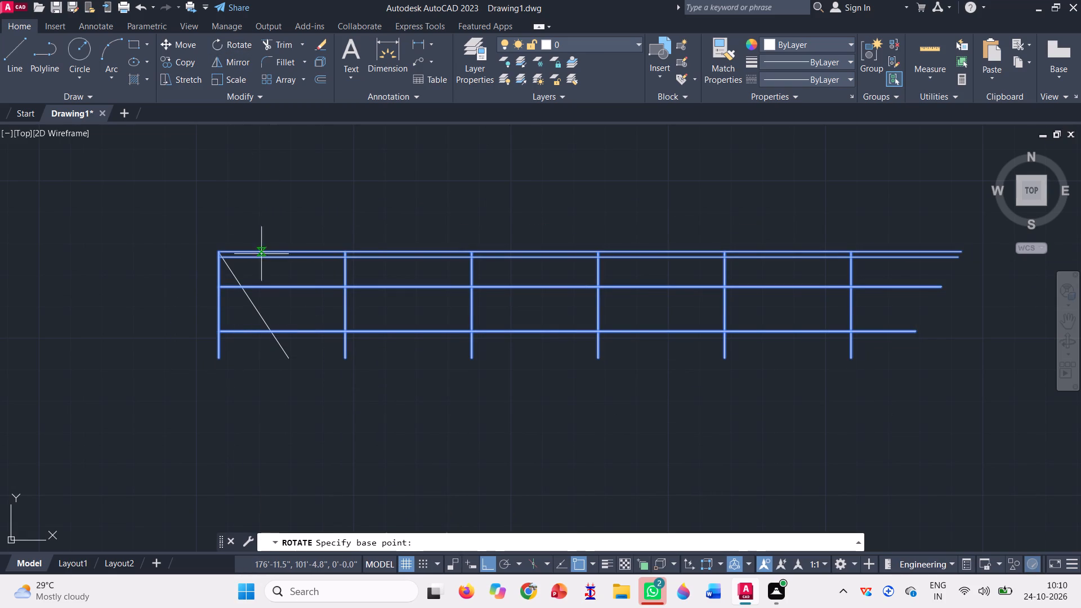
{"action": "scroll", "coordinate": [221, 248], "scroll_direction": "up", "scroll_amount": 3}
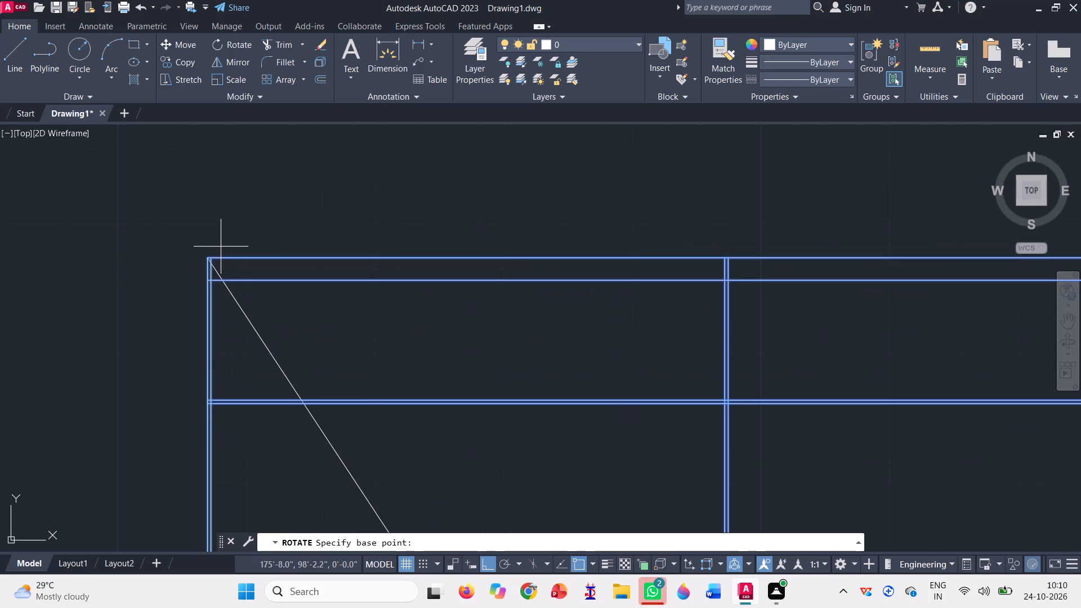
{"action": "scroll", "coordinate": [203, 258], "scroll_direction": "up", "scroll_amount": 2}
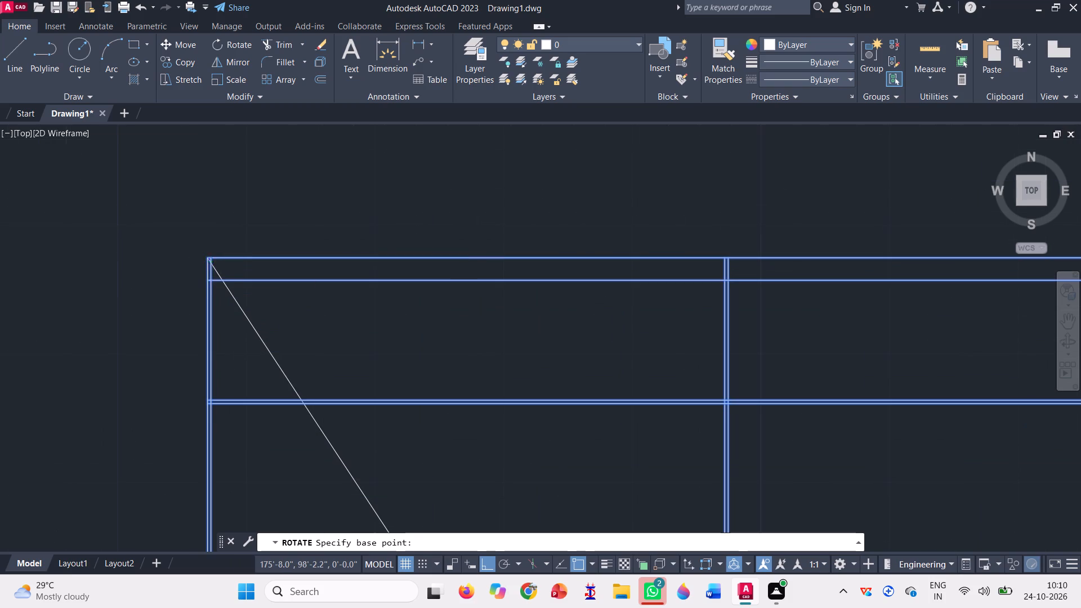
{"action": "scroll", "coordinate": [203, 258], "scroll_direction": "up", "scroll_amount": 2}
{"action": "left_click", "coordinate": [230, 257]}
{"action": "scroll", "coordinate": [233, 244], "scroll_direction": "down", "scroll_amount": 2}
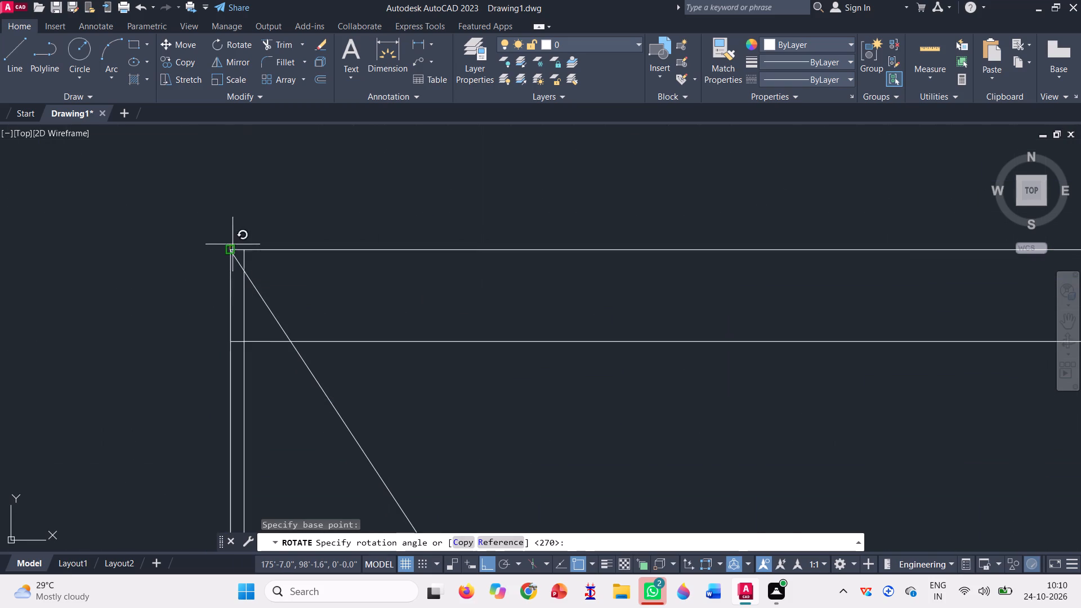
{"action": "scroll", "coordinate": [233, 244], "scroll_direction": "down", "scroll_amount": 3}
{"action": "key", "text": "F8"}
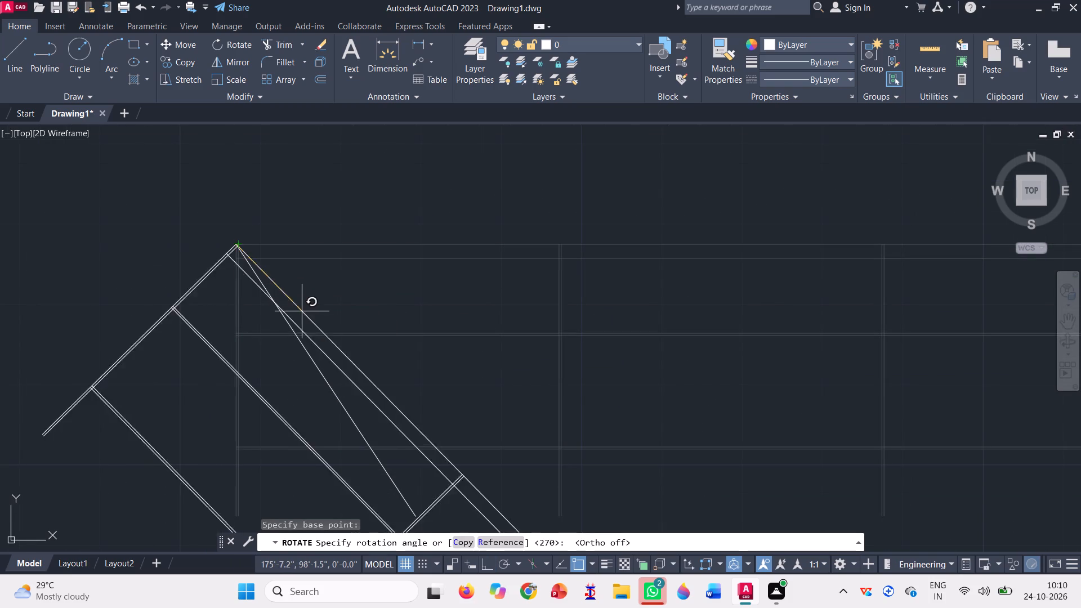
{"action": "scroll", "coordinate": [295, 285], "scroll_direction": "down", "scroll_amount": 3}
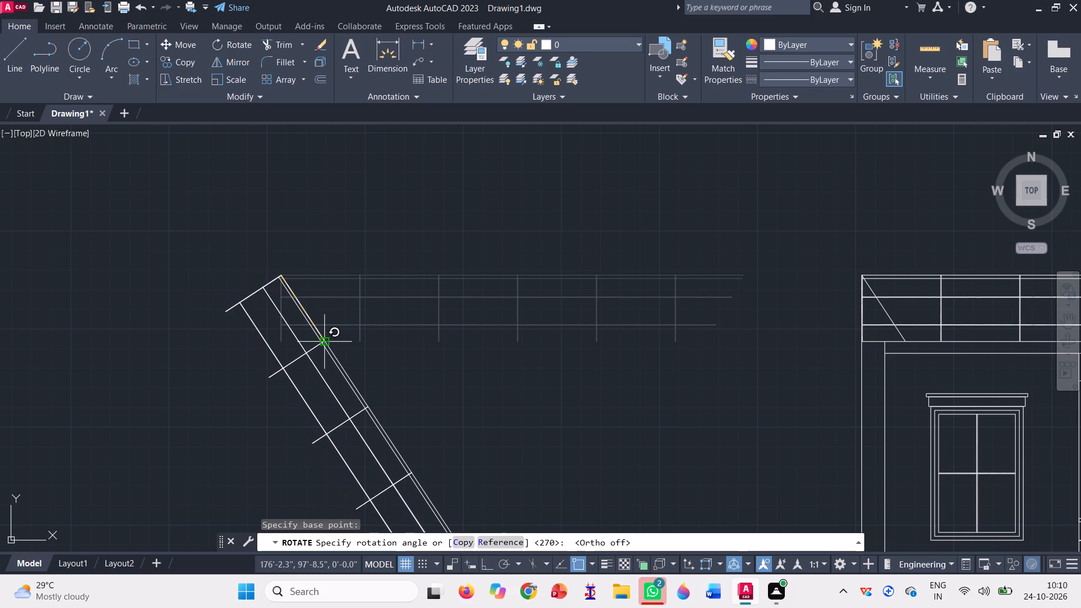
{"action": "left_click", "coordinate": [328, 343]}
Trim away all rails between the second and third posts of the rotated railing.
{"action": "scroll", "coordinate": [294, 316], "scroll_direction": "down", "scroll_amount": 2}
{"action": "scroll", "coordinate": [301, 356], "scroll_direction": "up", "scroll_amount": 2}
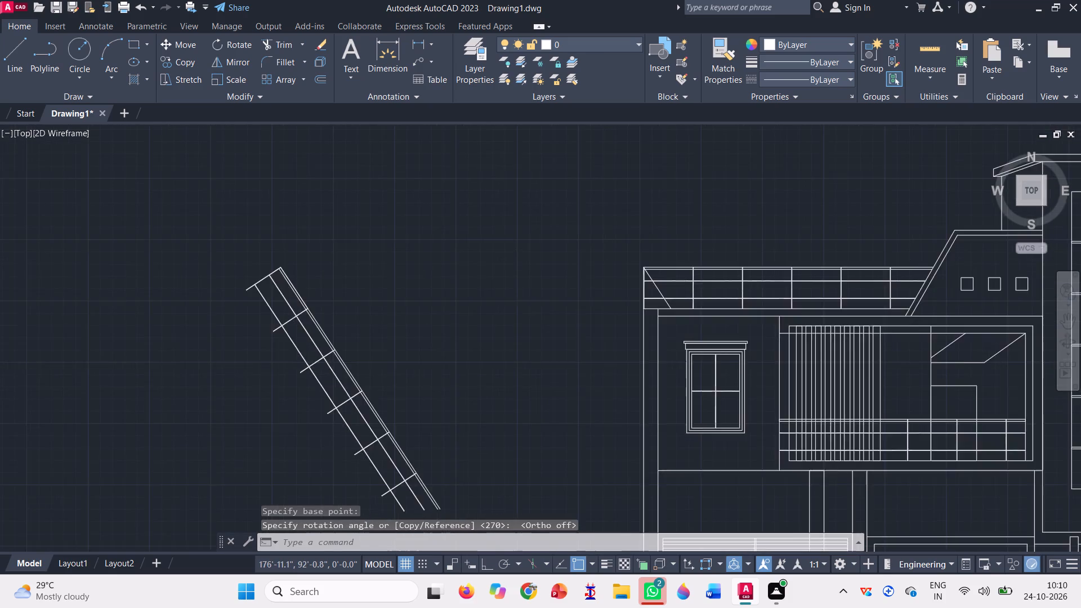
{"action": "scroll", "coordinate": [306, 274], "scroll_direction": "down", "scroll_amount": 1}
{"action": "left_click", "coordinate": [273, 43]}
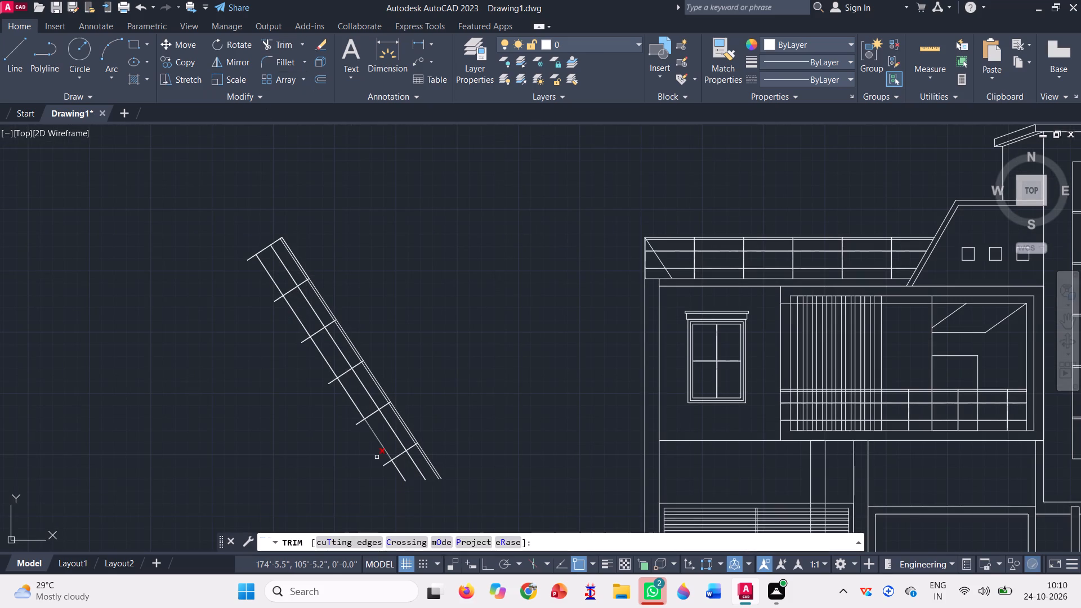
{"action": "scroll", "coordinate": [346, 379], "scroll_direction": "down", "scroll_amount": 1}
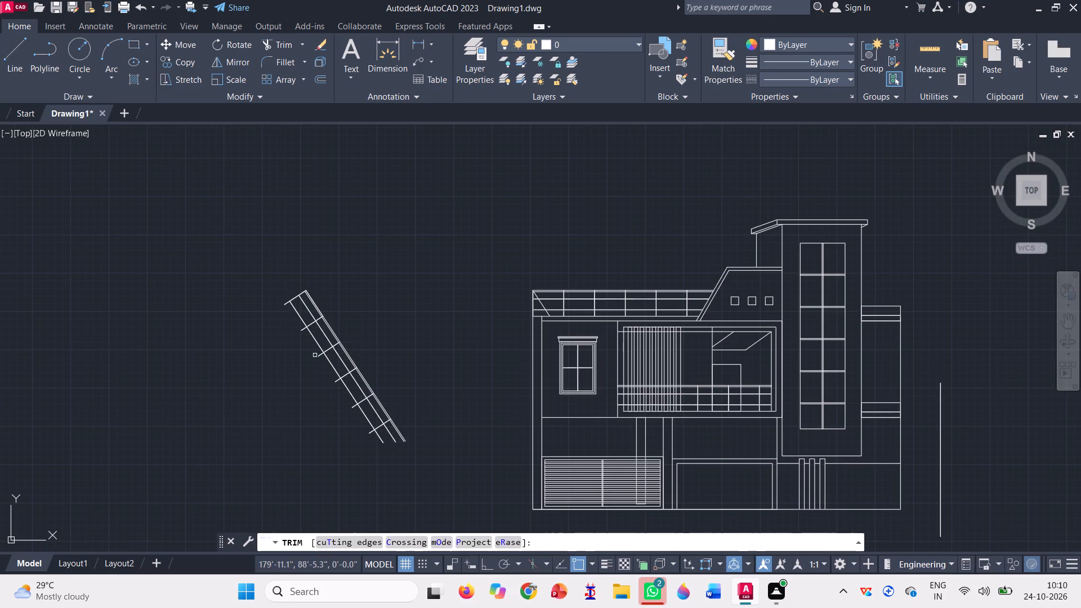
{"action": "left_click", "coordinate": [307, 350]}
{"action": "left_click", "coordinate": [350, 334]}
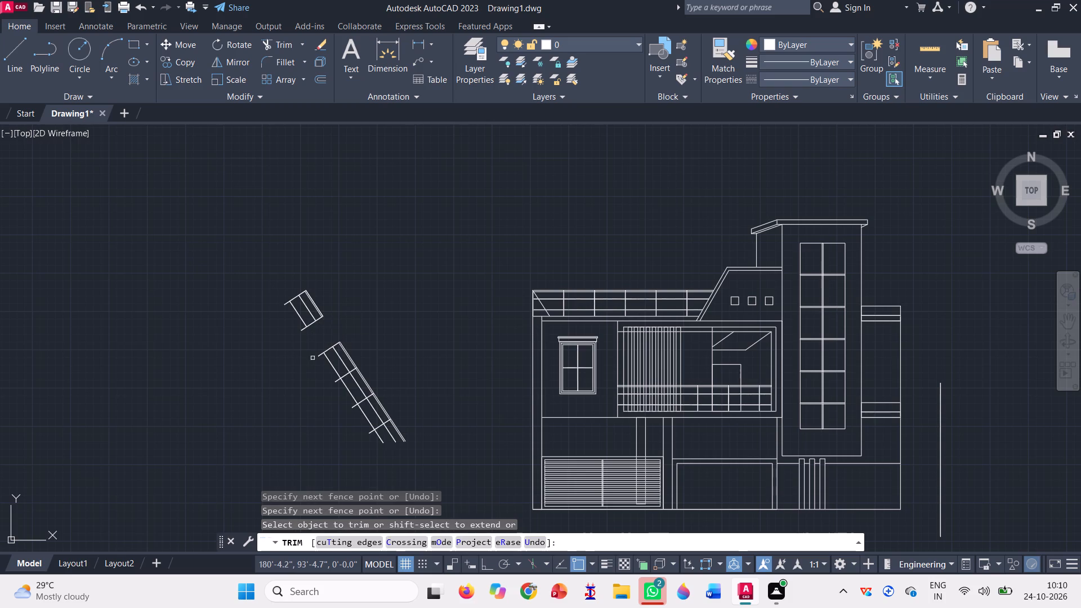
{"action": "key", "text": "Escape"}
Delete the separated lower part of the rotated railing, leaving only the first bay with its two posts.
{"action": "scroll", "coordinate": [310, 348], "scroll_direction": "down", "scroll_amount": 1}
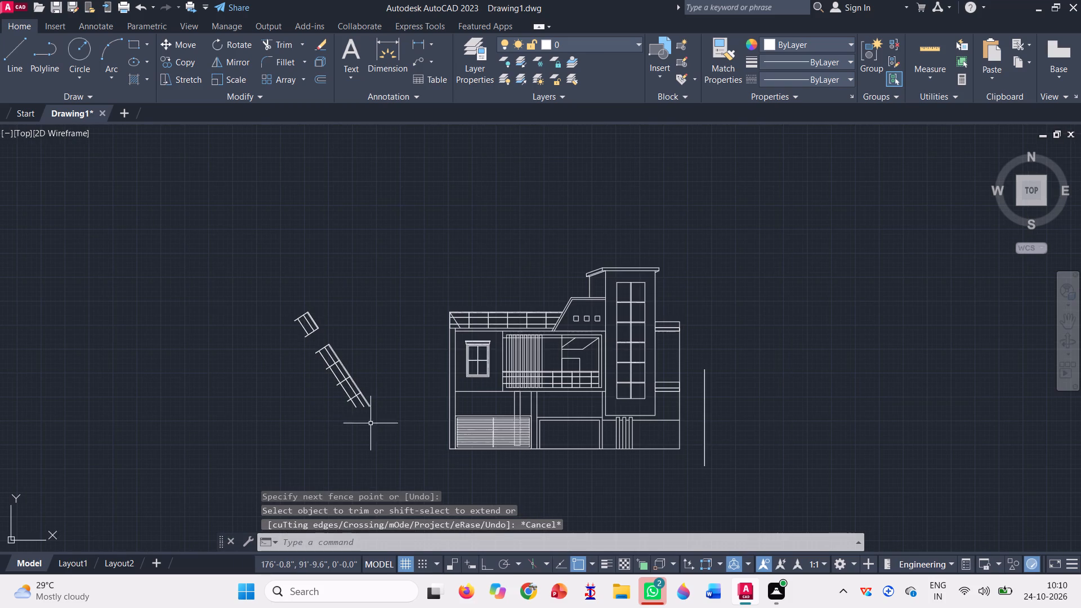
{"action": "left_click", "coordinate": [378, 430]}
{"action": "left_click", "coordinate": [320, 340]}
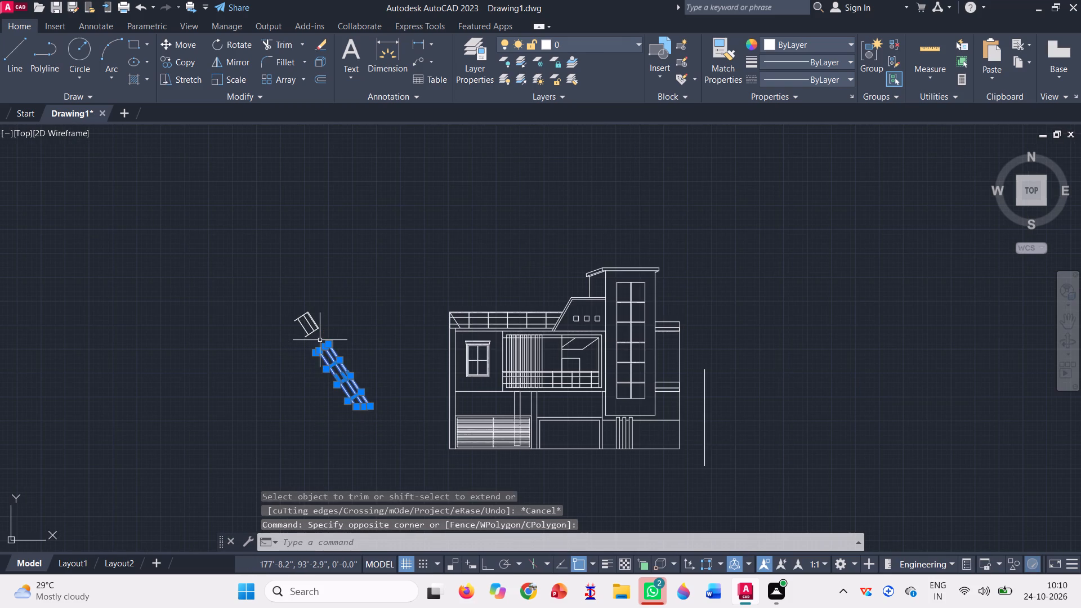
{"action": "key", "text": "Delete"}
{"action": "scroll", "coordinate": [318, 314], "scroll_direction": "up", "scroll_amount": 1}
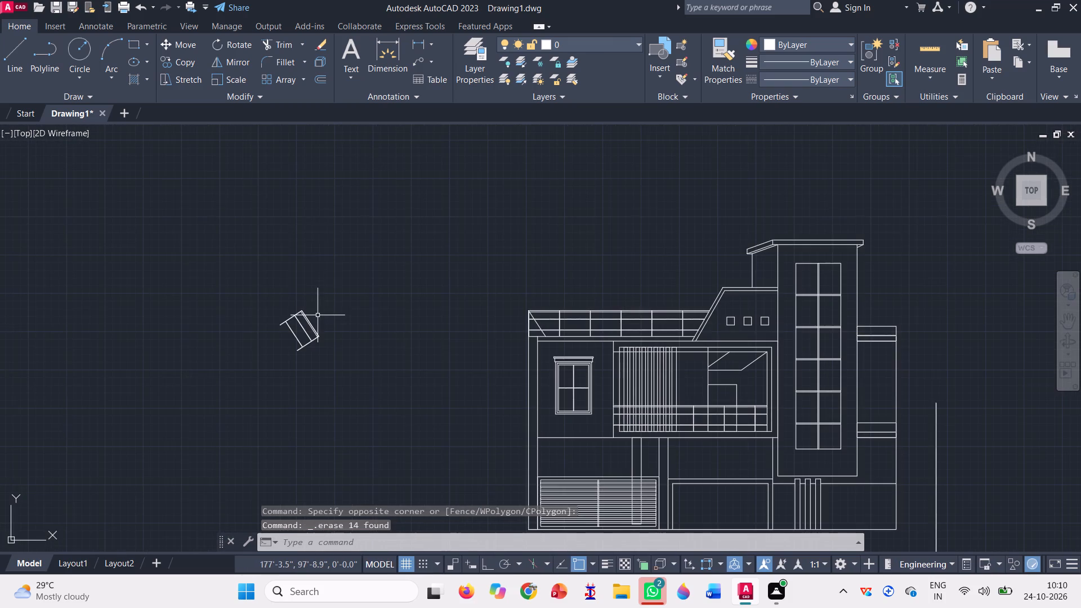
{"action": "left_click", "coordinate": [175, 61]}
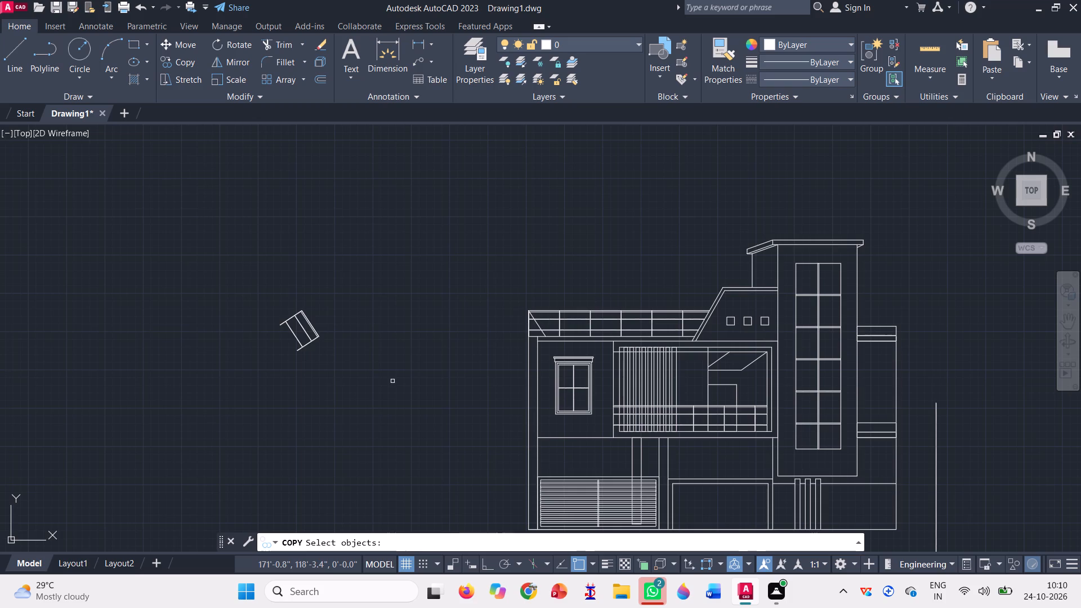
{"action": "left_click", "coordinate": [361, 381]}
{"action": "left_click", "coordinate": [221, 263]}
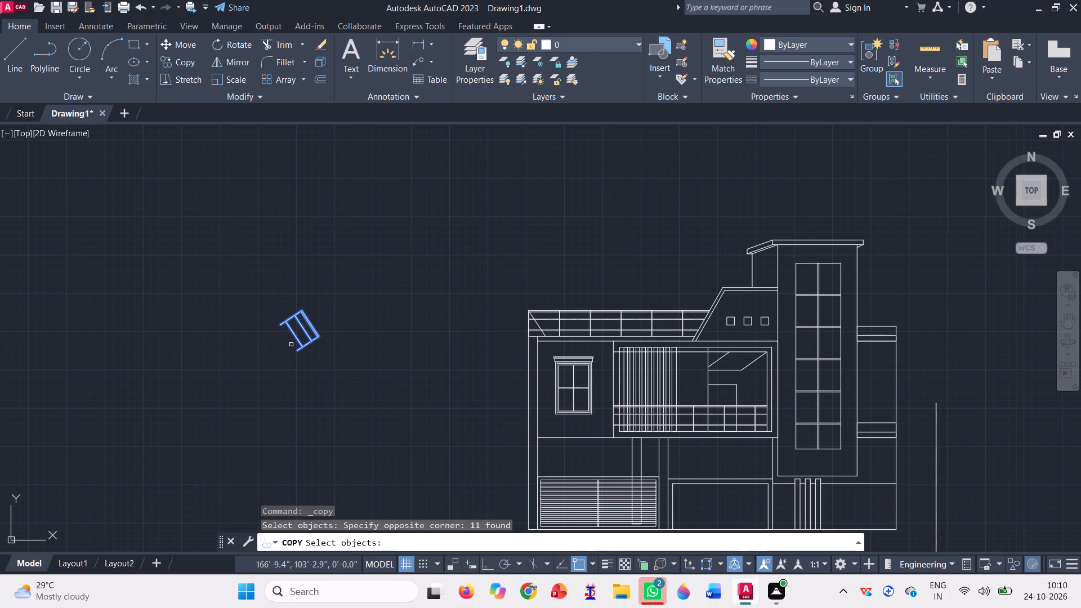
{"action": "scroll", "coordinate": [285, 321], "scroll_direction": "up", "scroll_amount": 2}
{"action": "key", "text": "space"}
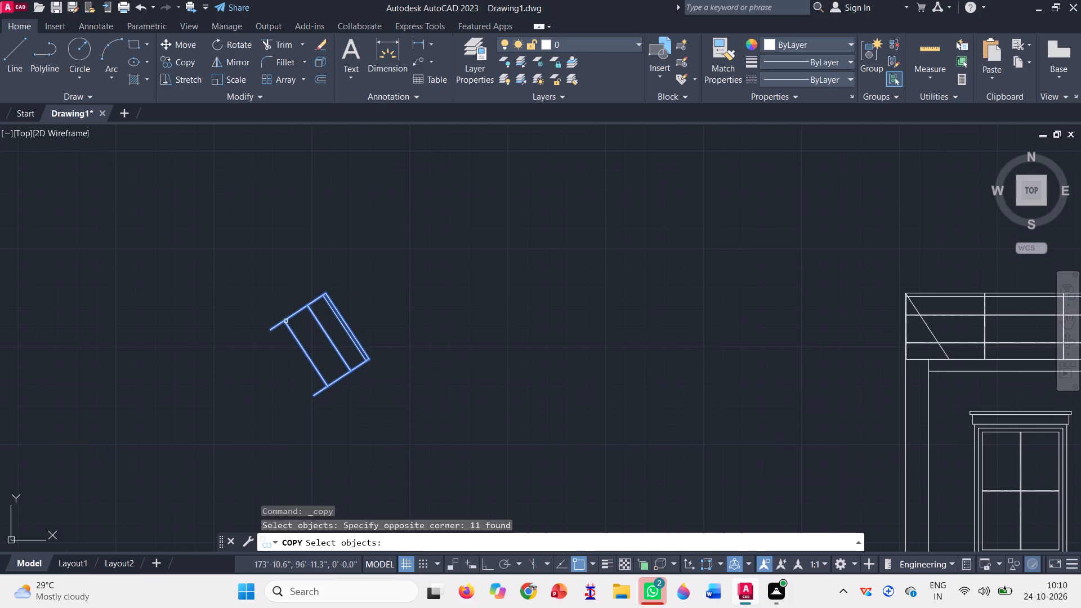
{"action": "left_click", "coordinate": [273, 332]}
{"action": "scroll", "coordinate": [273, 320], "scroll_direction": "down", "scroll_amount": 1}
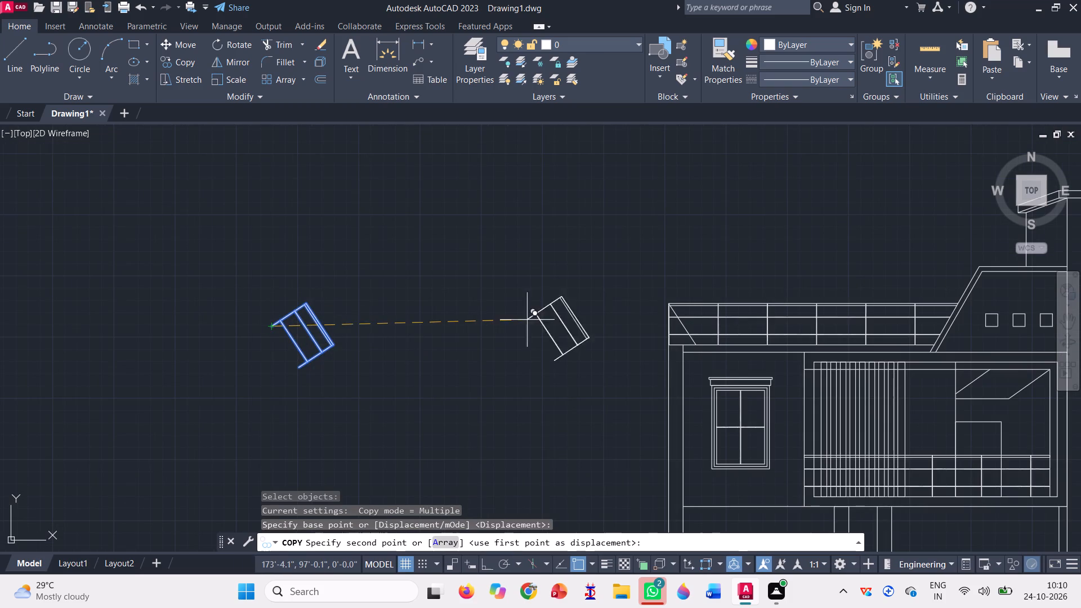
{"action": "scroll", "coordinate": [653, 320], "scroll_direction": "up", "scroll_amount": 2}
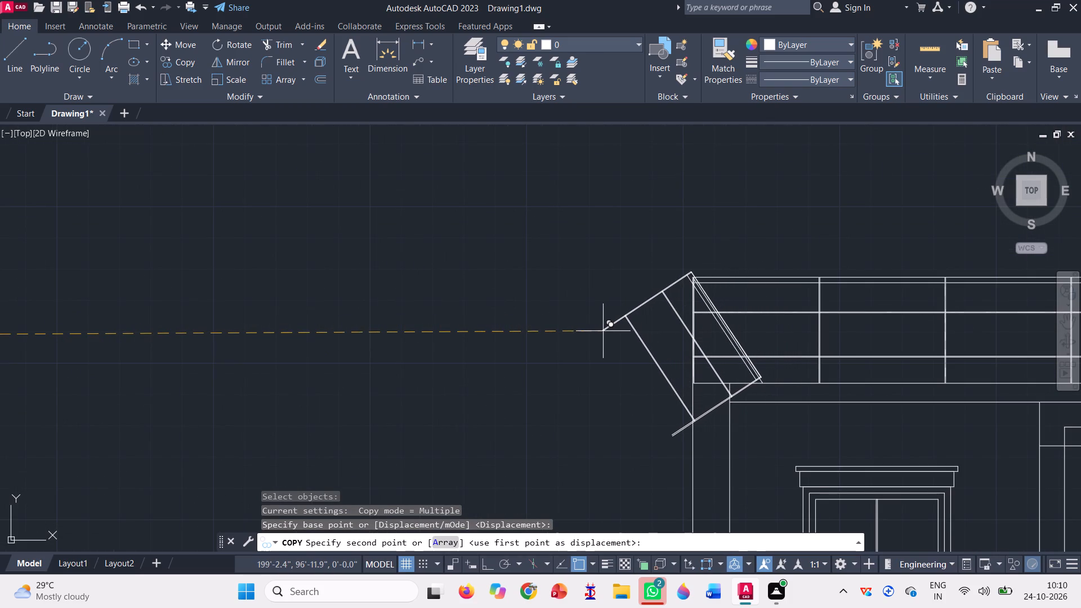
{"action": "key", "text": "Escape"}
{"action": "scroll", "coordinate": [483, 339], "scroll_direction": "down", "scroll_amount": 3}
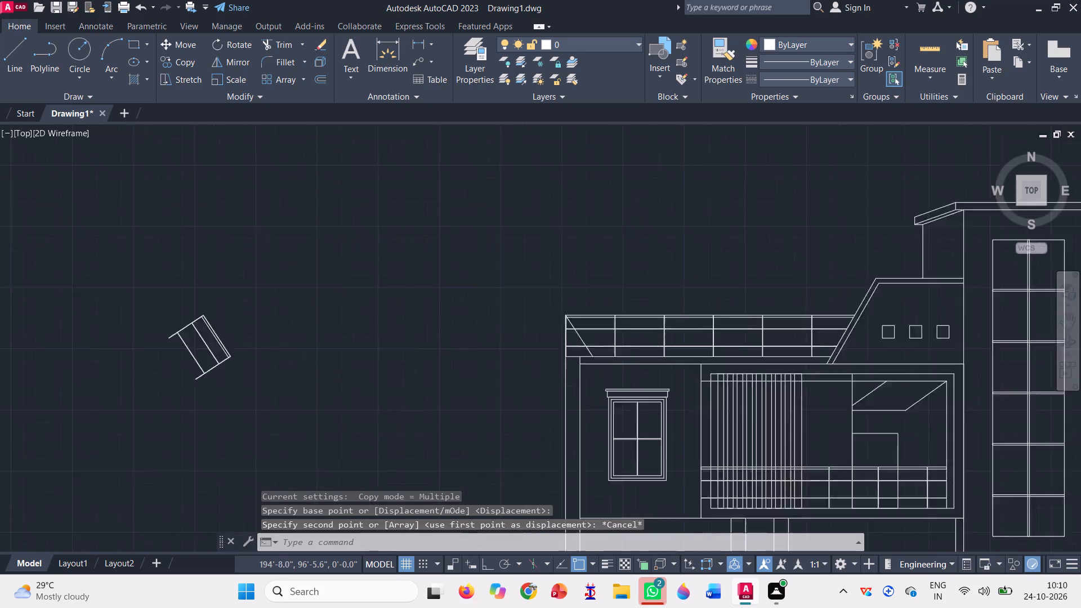
Copy the rotated railing bay from its upper corner to the upper-left corner of the roof terrace railing.
{"action": "left_click", "coordinate": [359, 399]}
{"action": "left_click", "coordinate": [236, 275]}
{"action": "type", "text": "co"}
{"action": "key", "text": "space"}
{"action": "scroll", "coordinate": [320, 328], "scroll_direction": "up", "scroll_amount": 3}
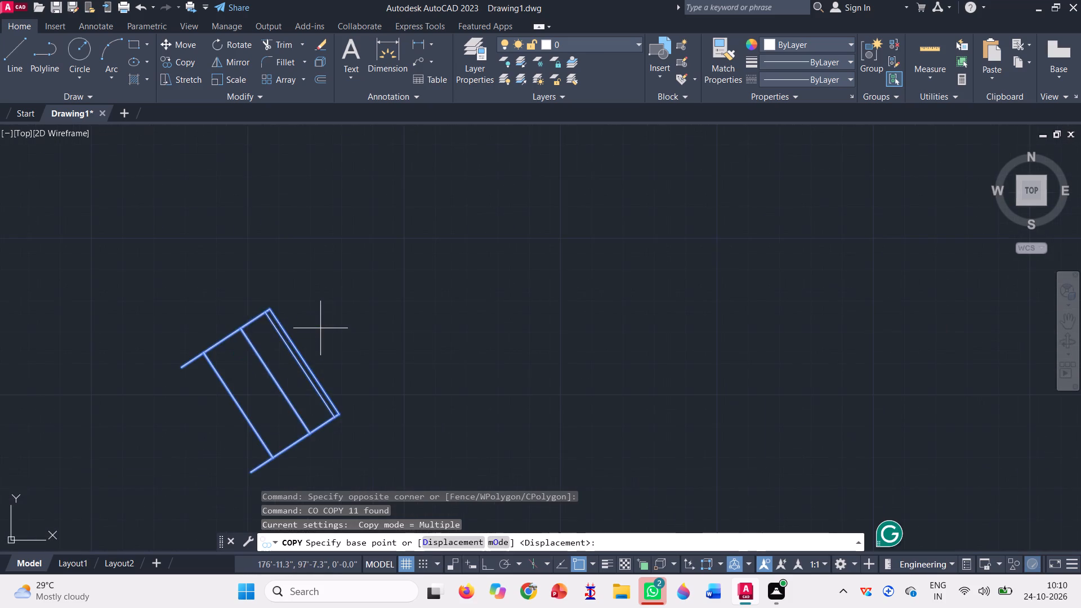
{"action": "scroll", "coordinate": [260, 314], "scroll_direction": "up", "scroll_amount": 3}
{"action": "scroll", "coordinate": [303, 293], "scroll_direction": "up", "scroll_amount": 3}
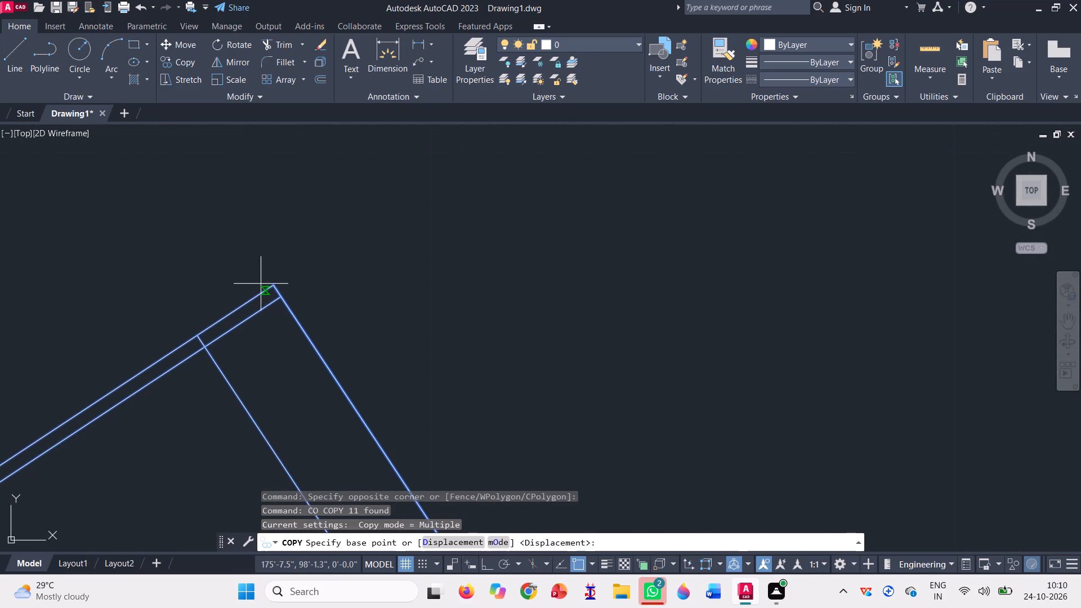
{"action": "left_click", "coordinate": [274, 286]}
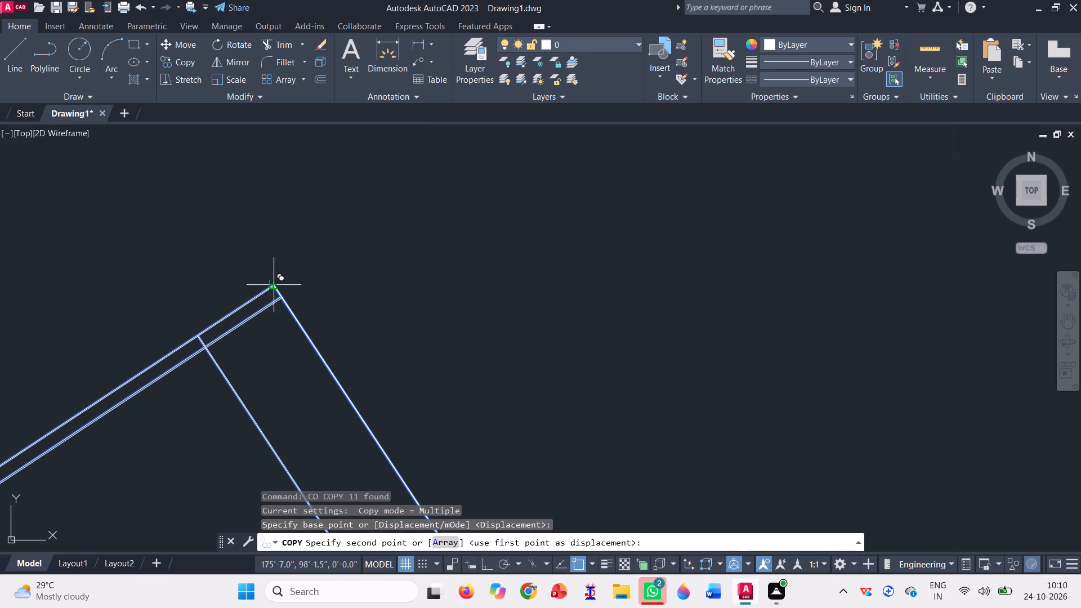
{"action": "scroll", "coordinate": [297, 274], "scroll_direction": "down", "scroll_amount": 5}
{"action": "scroll", "coordinate": [390, 268], "scroll_direction": "down", "scroll_amount": 2}
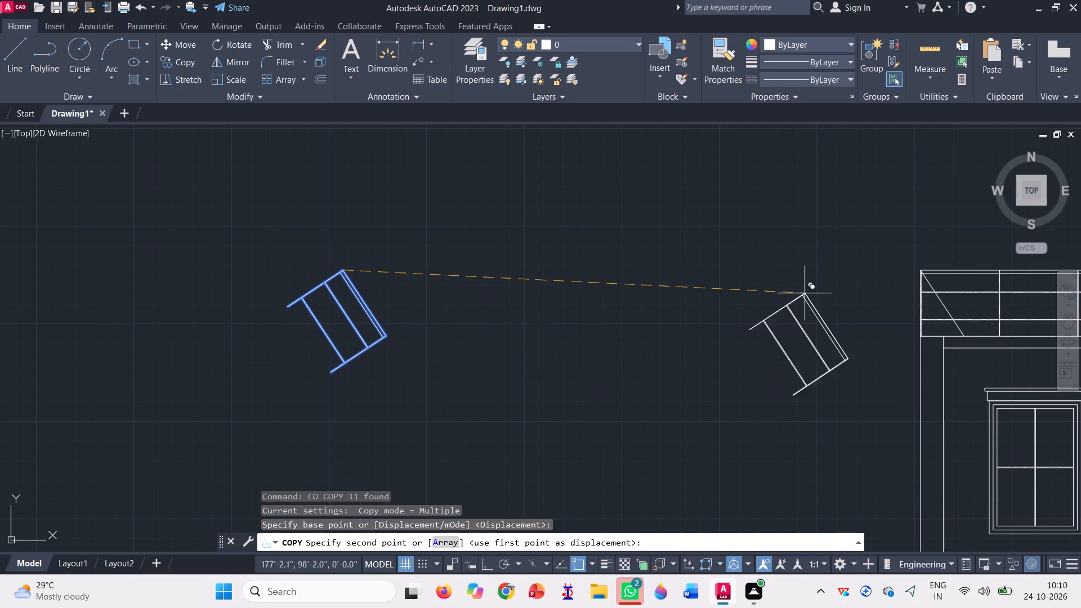
{"action": "scroll", "coordinate": [430, 261], "scroll_direction": "down", "scroll_amount": 2}
{"action": "scroll", "coordinate": [616, 283], "scroll_direction": "up", "scroll_amount": 2}
{"action": "scroll", "coordinate": [656, 249], "scroll_direction": "up", "scroll_amount": 4}
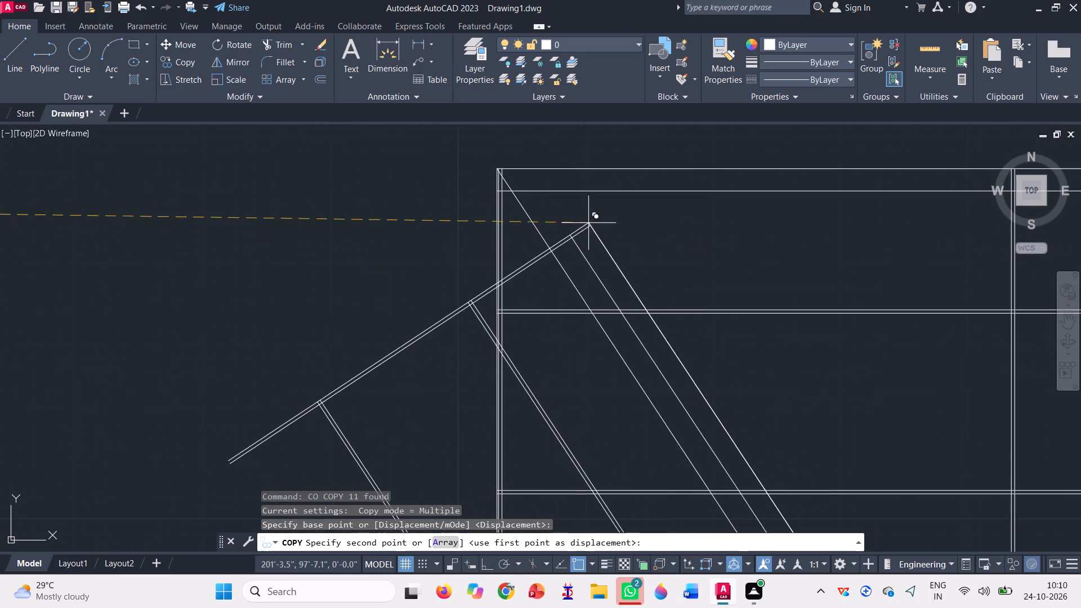
{"action": "scroll", "coordinate": [515, 177], "scroll_direction": "up", "scroll_amount": 3}
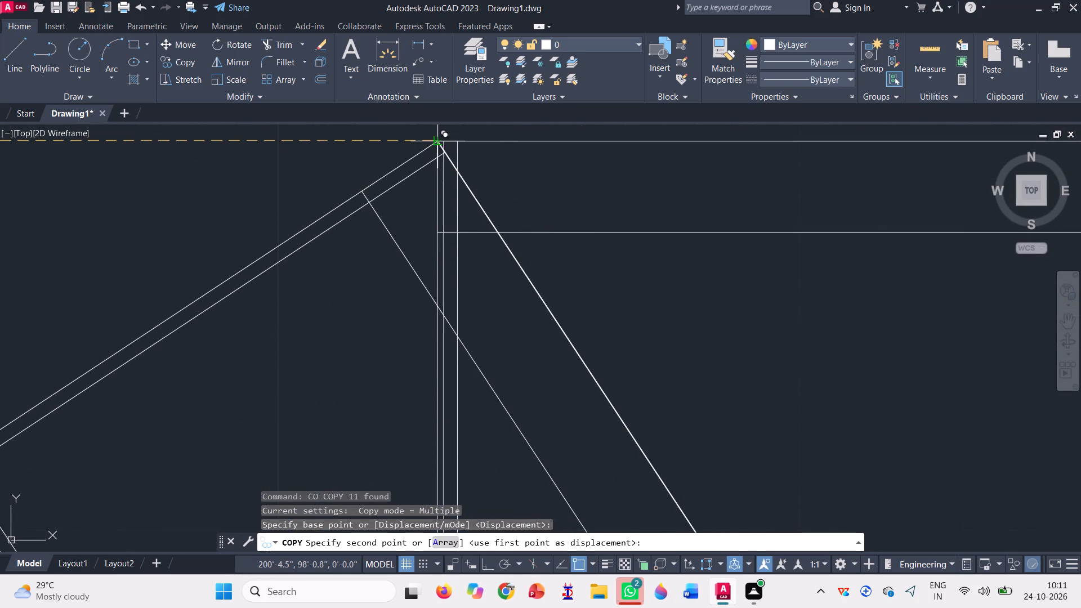
{"action": "left_click", "coordinate": [435, 140]}
{"action": "scroll", "coordinate": [383, 193], "scroll_direction": "down", "scroll_amount": 6}
{"action": "key", "text": "Escape"}
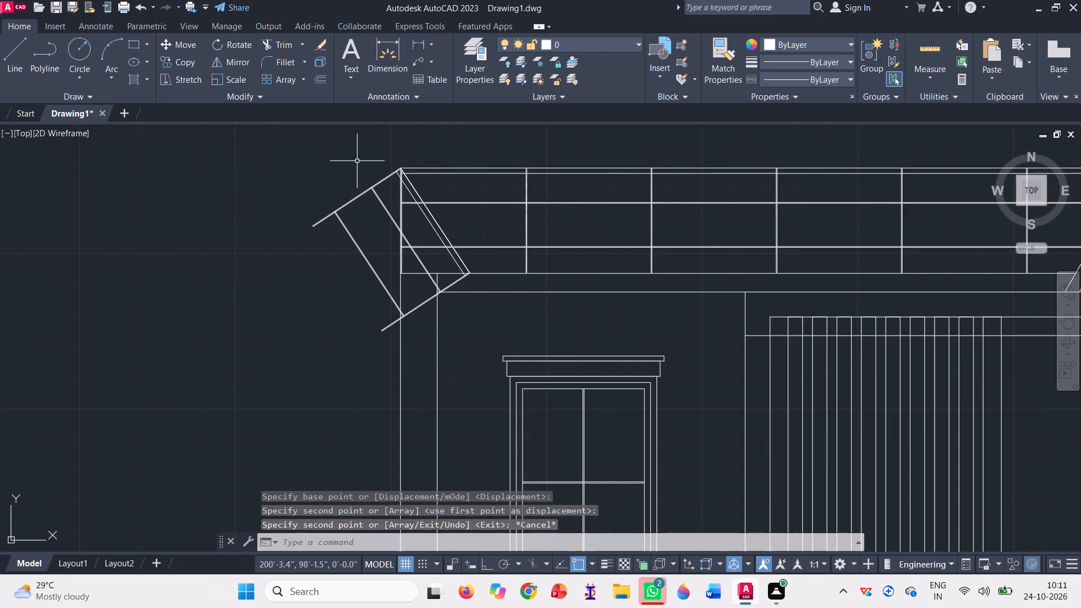
Trim the duplicate diagonal line overlapping the copied bay's outer rail, between the terrace railing's horizontal rails.
{"action": "left_click", "coordinate": [279, 47]}
{"action": "scroll", "coordinate": [447, 275], "scroll_direction": "up", "scroll_amount": 1}
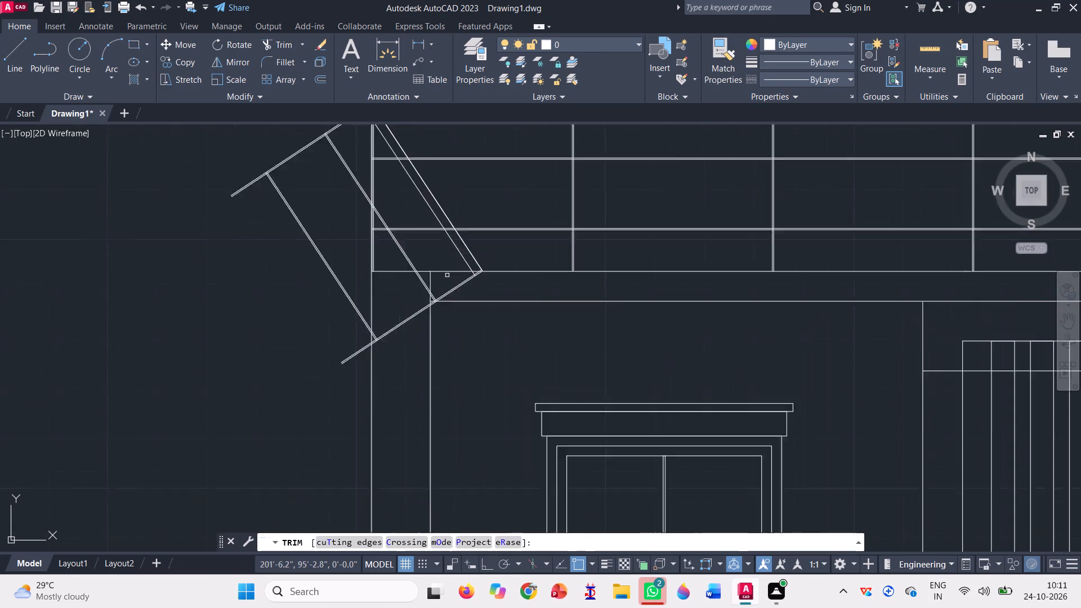
{"action": "scroll", "coordinate": [447, 275], "scroll_direction": "up", "scroll_amount": 1}
{"action": "scroll", "coordinate": [461, 262], "scroll_direction": "down", "scroll_amount": 1}
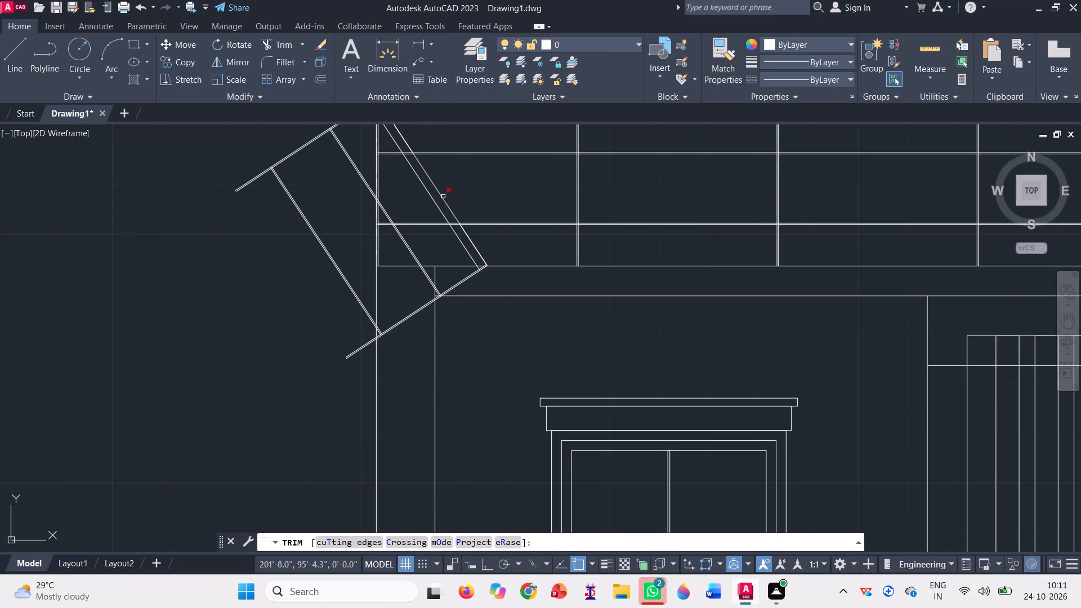
{"action": "left_click", "coordinate": [443, 196]}
{"action": "left_click", "coordinate": [471, 236]}
{"action": "scroll", "coordinate": [484, 271], "scroll_direction": "down", "scroll_amount": 1}
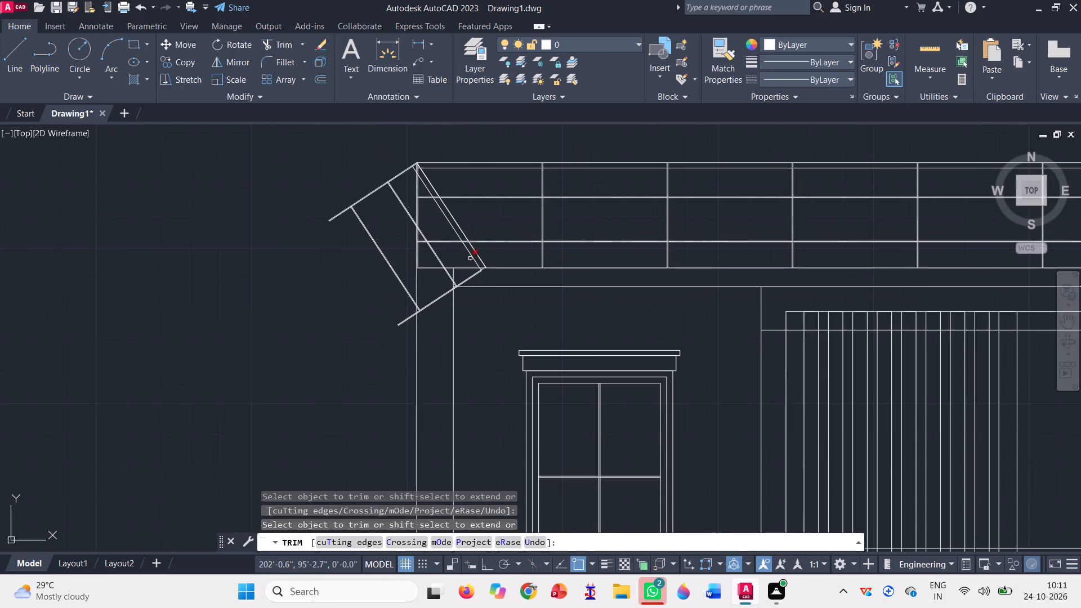
{"action": "scroll", "coordinate": [415, 166], "scroll_direction": "up", "scroll_amount": 2}
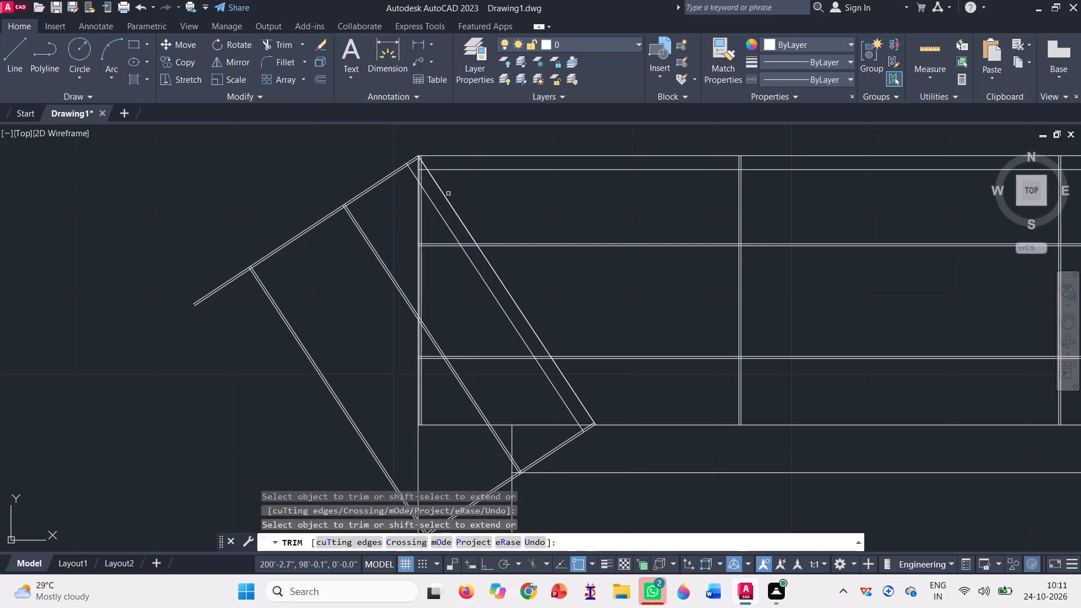
{"action": "left_click", "coordinate": [448, 194]}
{"action": "left_click", "coordinate": [481, 220]}
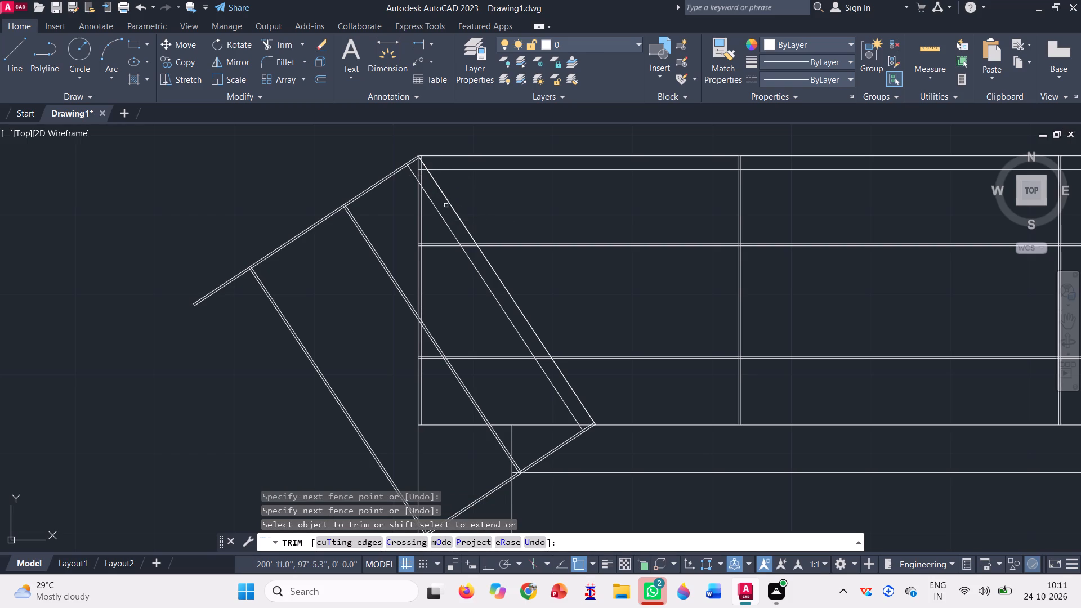
{"action": "left_click", "coordinate": [455, 210]}
Trim the remaining duplicate diagonal pieces from the terrace railing's upper-left corner, across its end post, down toward the middle rail pair.
{"action": "scroll", "coordinate": [418, 148], "scroll_direction": "up", "scroll_amount": 4}
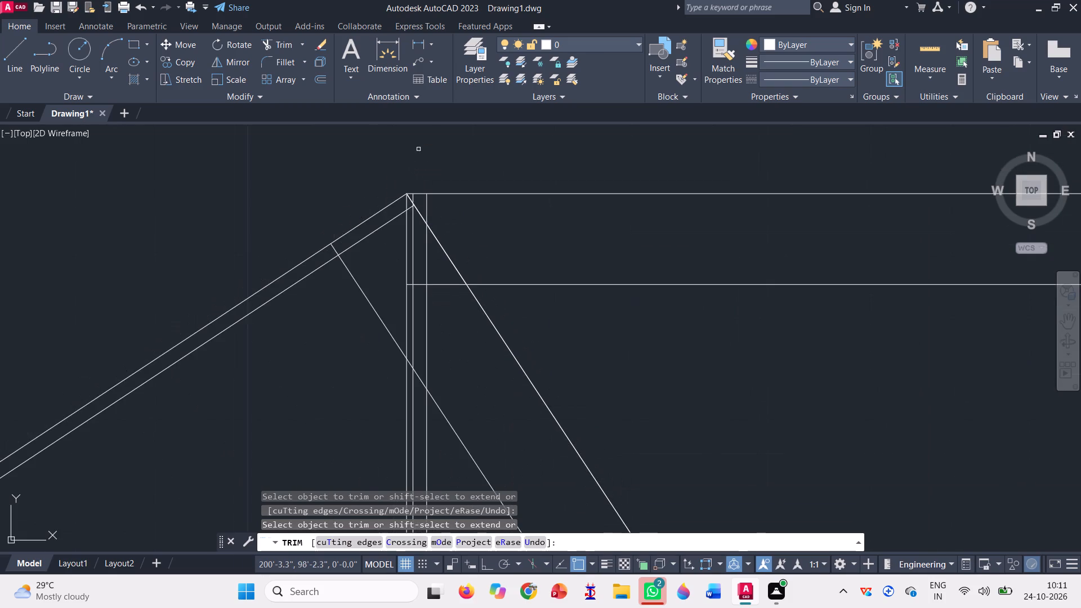
{"action": "scroll", "coordinate": [444, 231], "scroll_direction": "up", "scroll_amount": 2}
{"action": "left_click", "coordinate": [432, 260]}
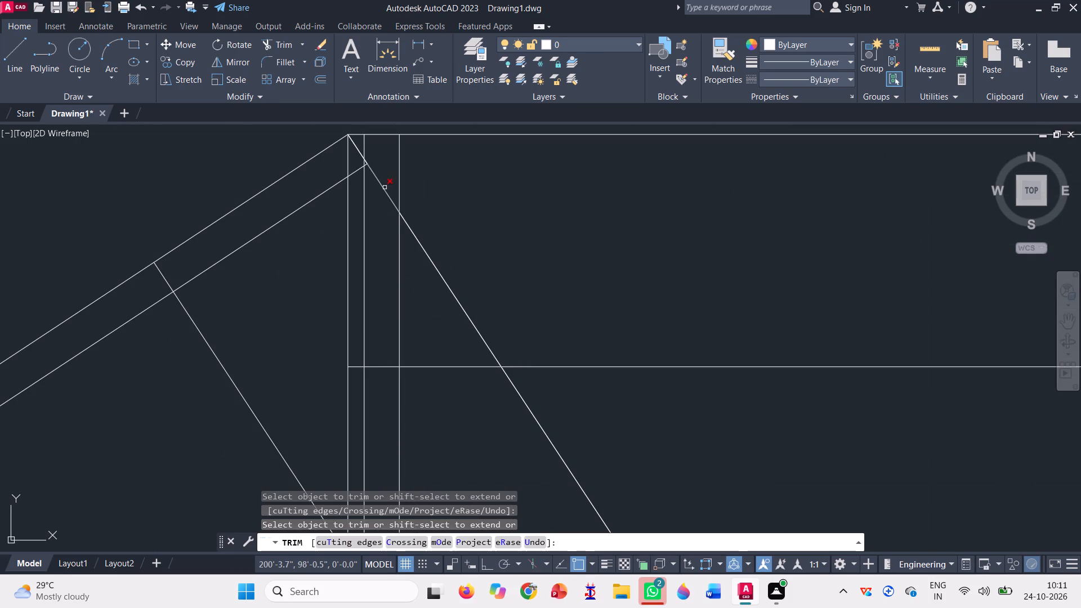
{"action": "left_click", "coordinate": [377, 185]}
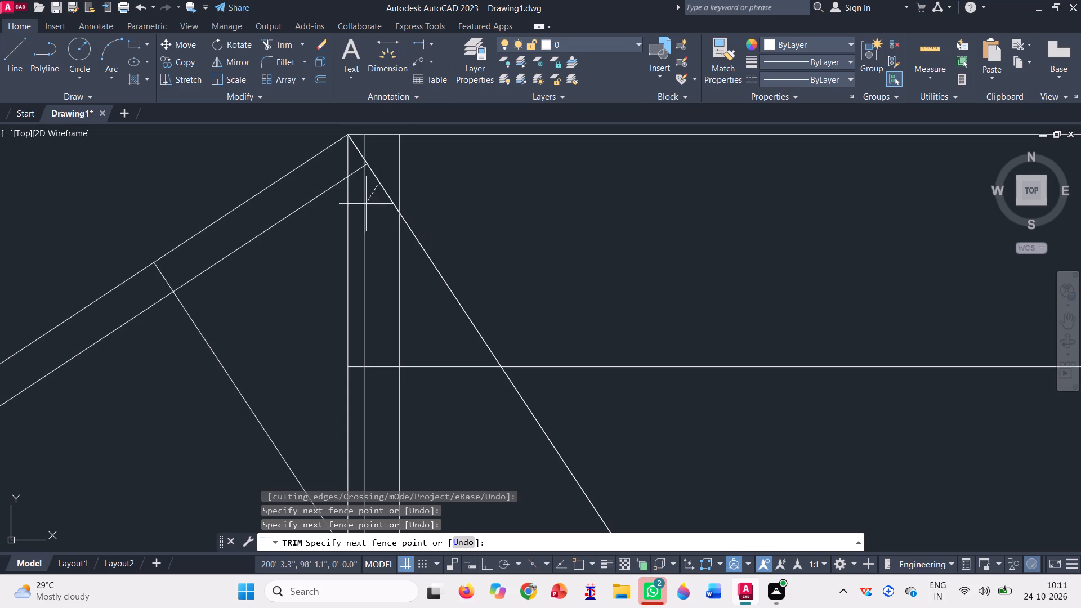
{"action": "left_click", "coordinate": [379, 216]}
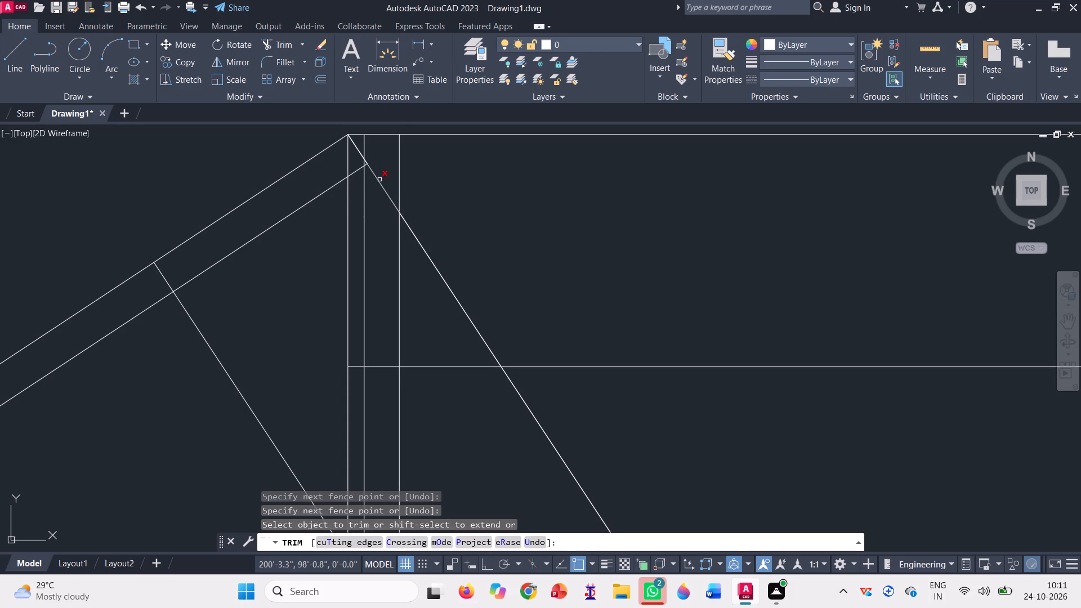
{"action": "left_click", "coordinate": [379, 180]}
{"action": "scroll", "coordinate": [434, 237], "scroll_direction": "up", "scroll_amount": 1}
{"action": "scroll", "coordinate": [423, 253], "scroll_direction": "down", "scroll_amount": 1}
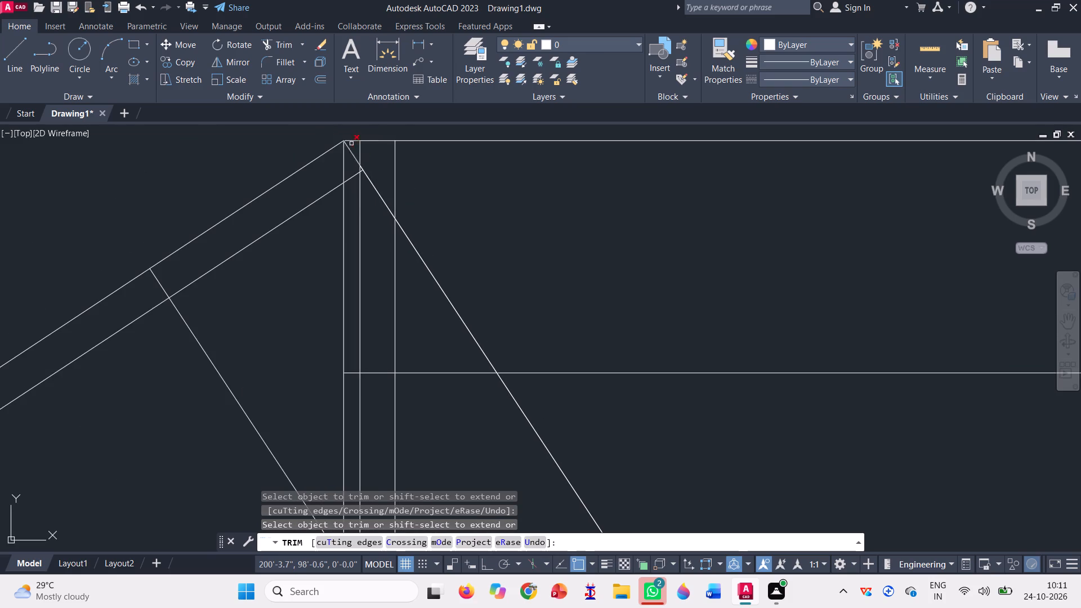
{"action": "scroll", "coordinate": [351, 139], "scroll_direction": "up", "scroll_amount": 3}
{"action": "left_click", "coordinate": [347, 193]}
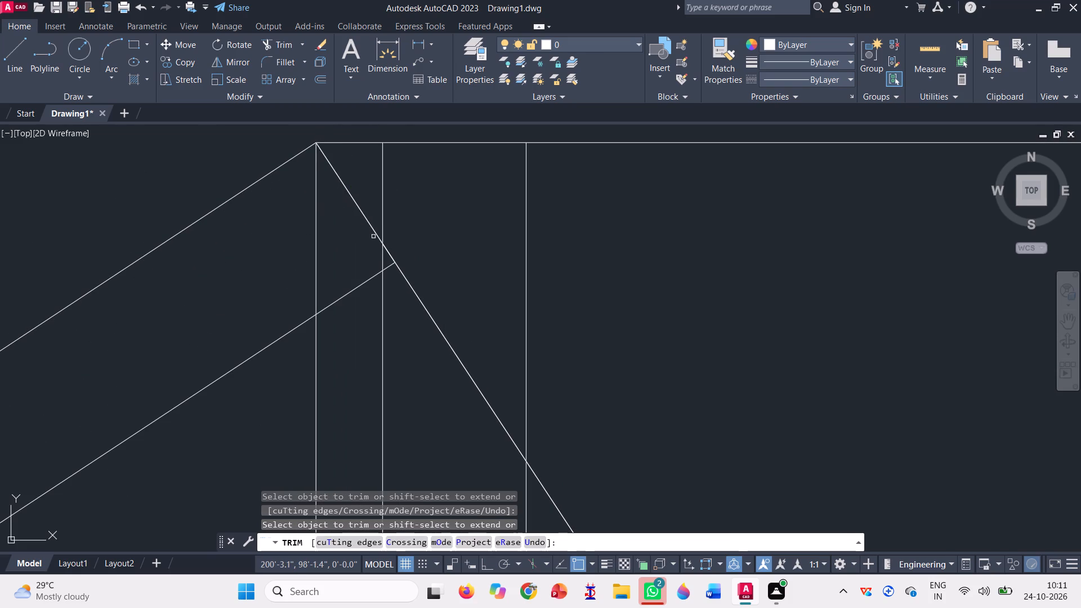
{"action": "left_click", "coordinate": [387, 246]}
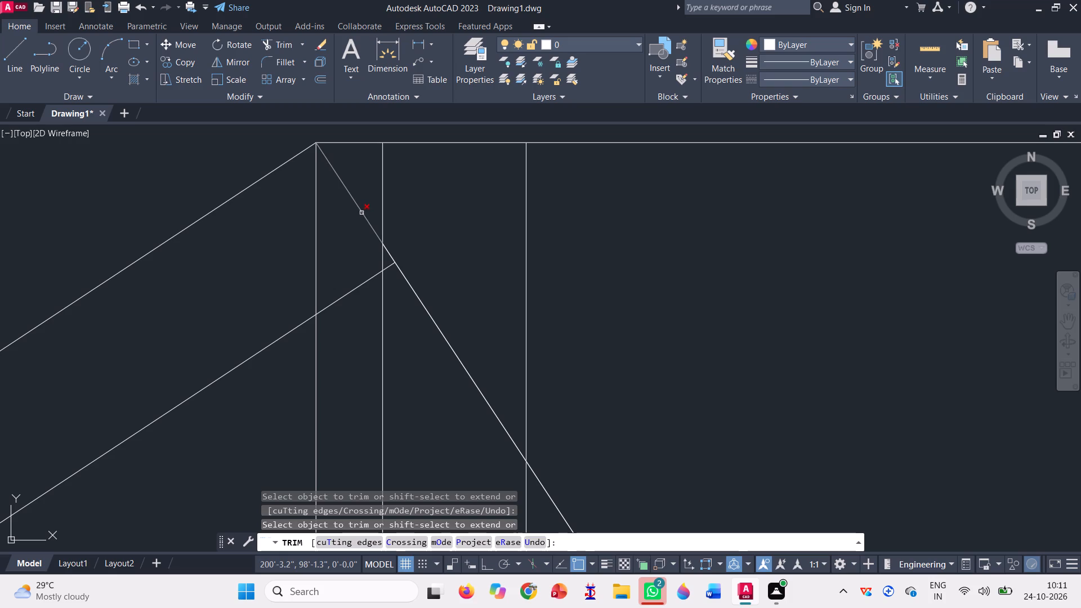
{"action": "left_click", "coordinate": [361, 210]}
{"action": "left_click", "coordinate": [389, 255]}
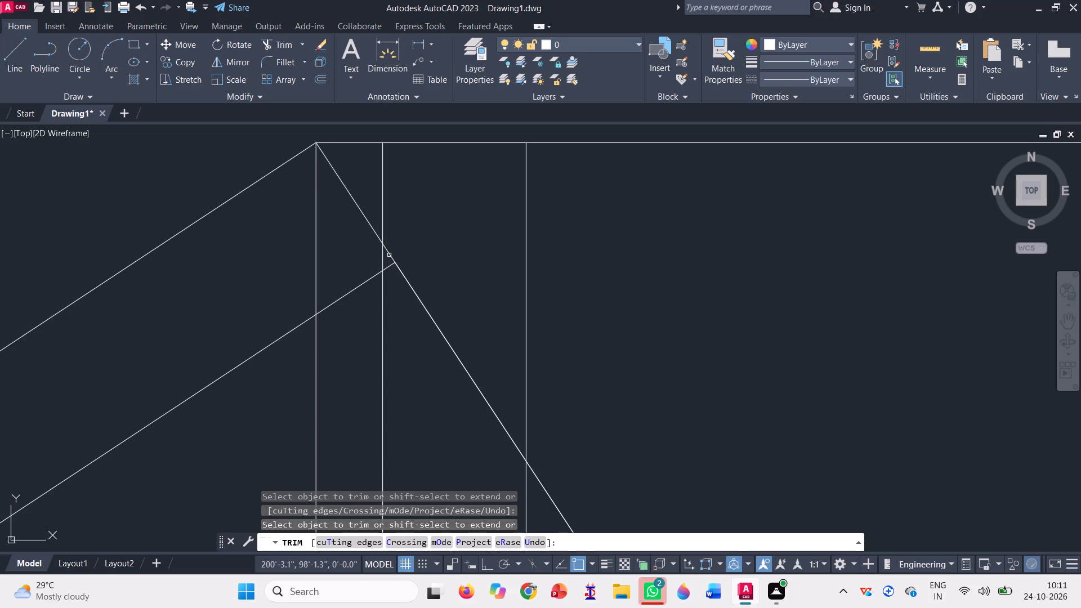
{"action": "scroll", "coordinate": [395, 211], "scroll_direction": "down", "scroll_amount": 1}
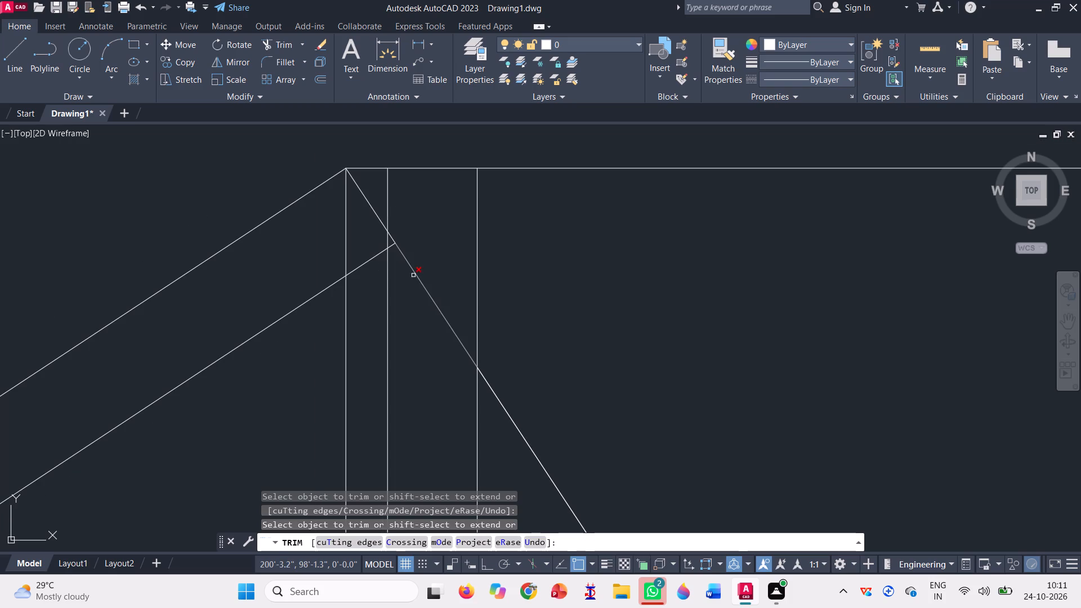
{"action": "left_click", "coordinate": [415, 275]}
{"action": "scroll", "coordinate": [367, 187], "scroll_direction": "down", "scroll_amount": 4}
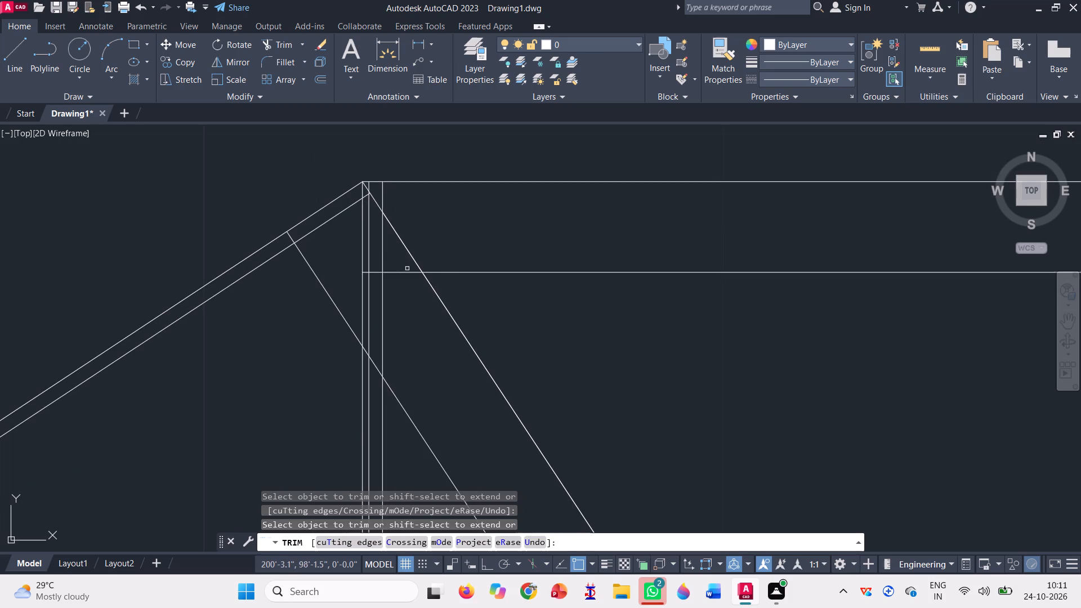
{"action": "left_click", "coordinate": [410, 256]}
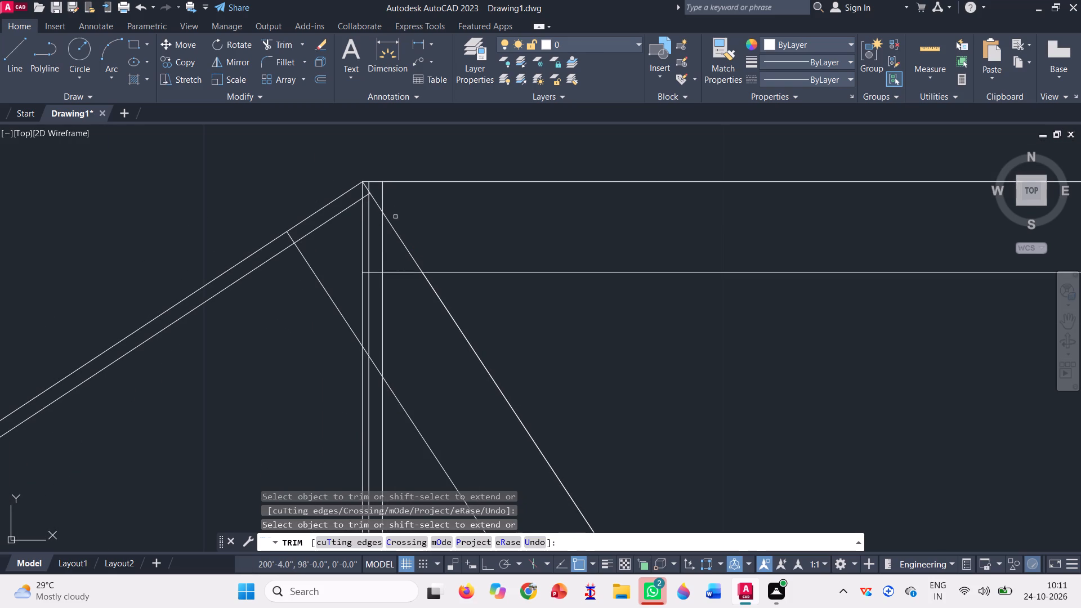
{"action": "scroll", "coordinate": [393, 209], "scroll_direction": "down", "scroll_amount": 1}
{"action": "left_click", "coordinate": [433, 281]}
{"action": "scroll", "coordinate": [329, 182], "scroll_direction": "down", "scroll_amount": 2}
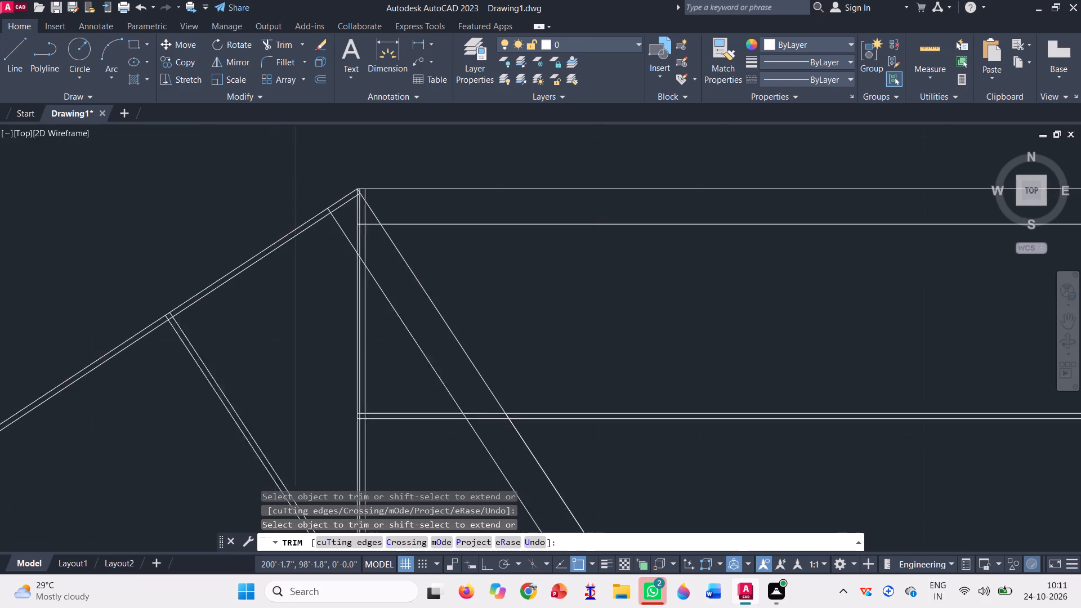
Trim the duplicate diagonal pieces within and just below the terrace railing's middle rail pair.
{"action": "scroll", "coordinate": [387, 240], "scroll_direction": "down", "scroll_amount": 1}
{"action": "scroll", "coordinate": [419, 298], "scroll_direction": "up", "scroll_amount": 6}
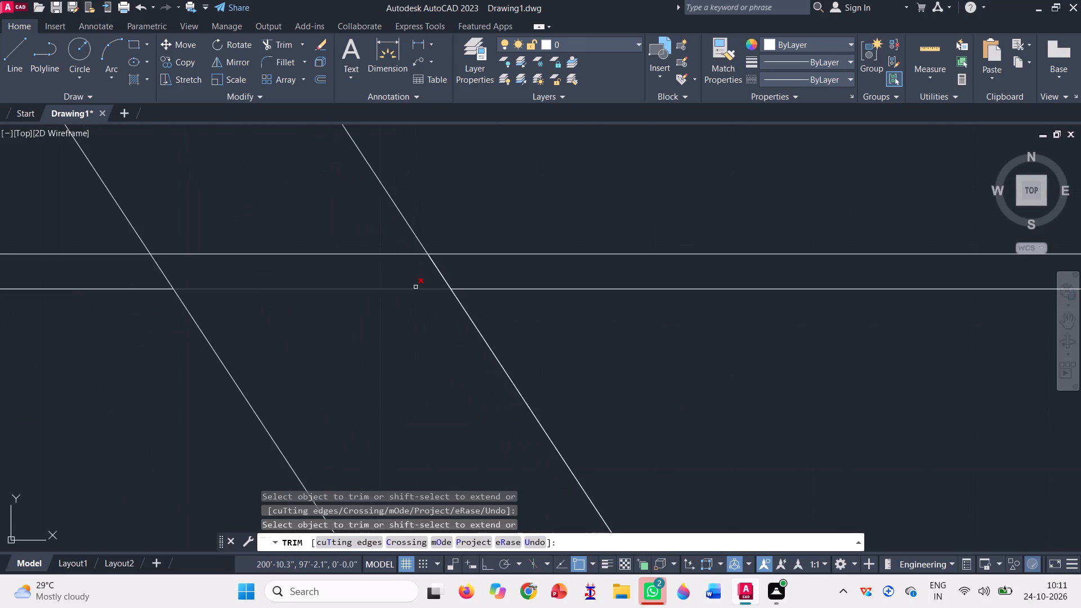
{"action": "left_click", "coordinate": [444, 279]}
{"action": "left_click", "coordinate": [444, 279]}
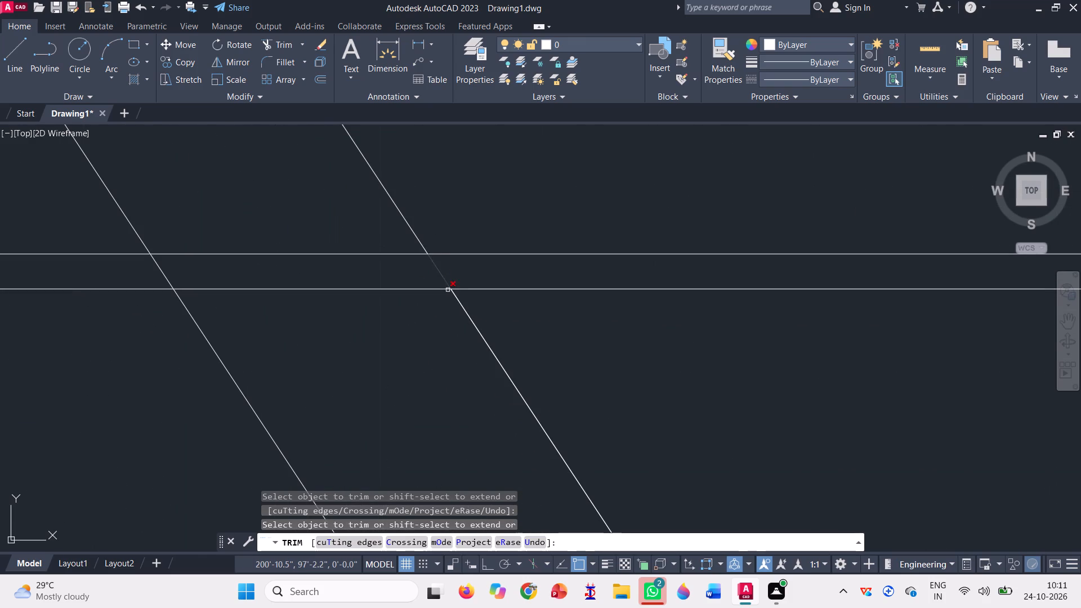
{"action": "left_click", "coordinate": [477, 325]}
{"action": "scroll", "coordinate": [421, 245], "scroll_direction": "down", "scroll_amount": 6}
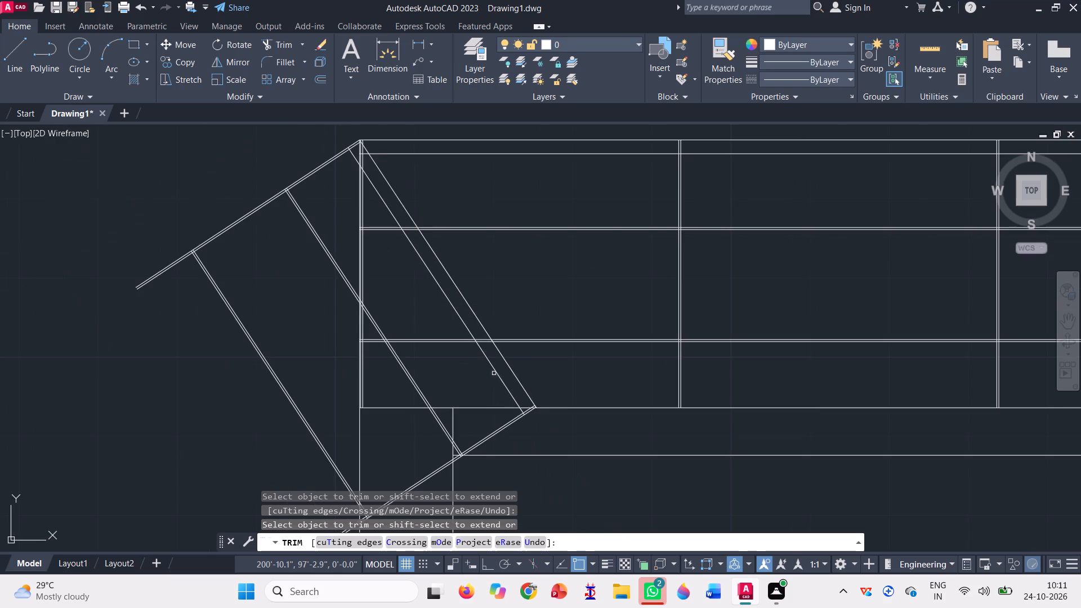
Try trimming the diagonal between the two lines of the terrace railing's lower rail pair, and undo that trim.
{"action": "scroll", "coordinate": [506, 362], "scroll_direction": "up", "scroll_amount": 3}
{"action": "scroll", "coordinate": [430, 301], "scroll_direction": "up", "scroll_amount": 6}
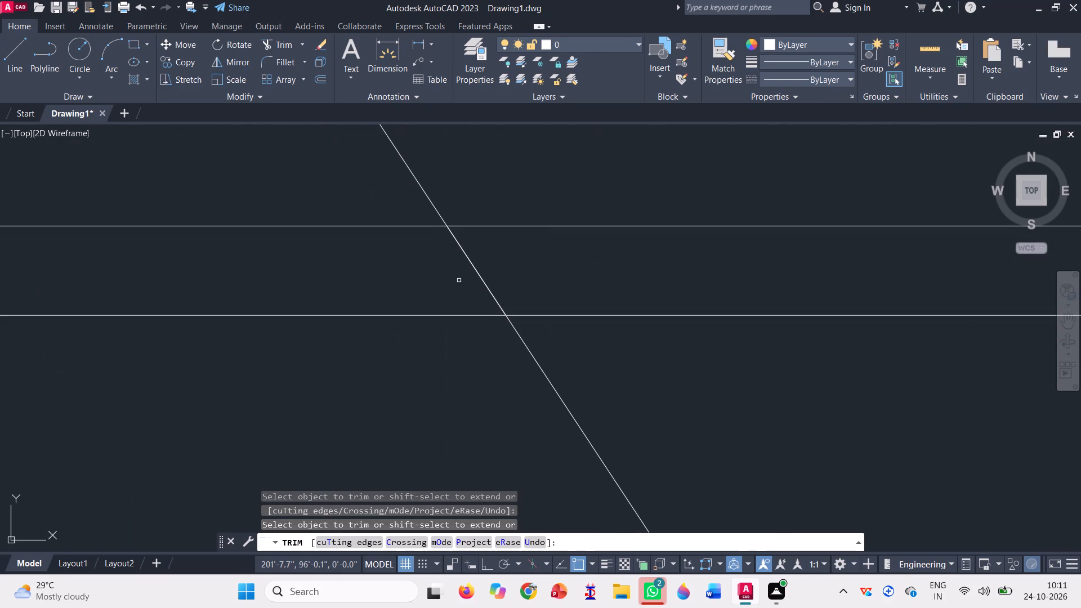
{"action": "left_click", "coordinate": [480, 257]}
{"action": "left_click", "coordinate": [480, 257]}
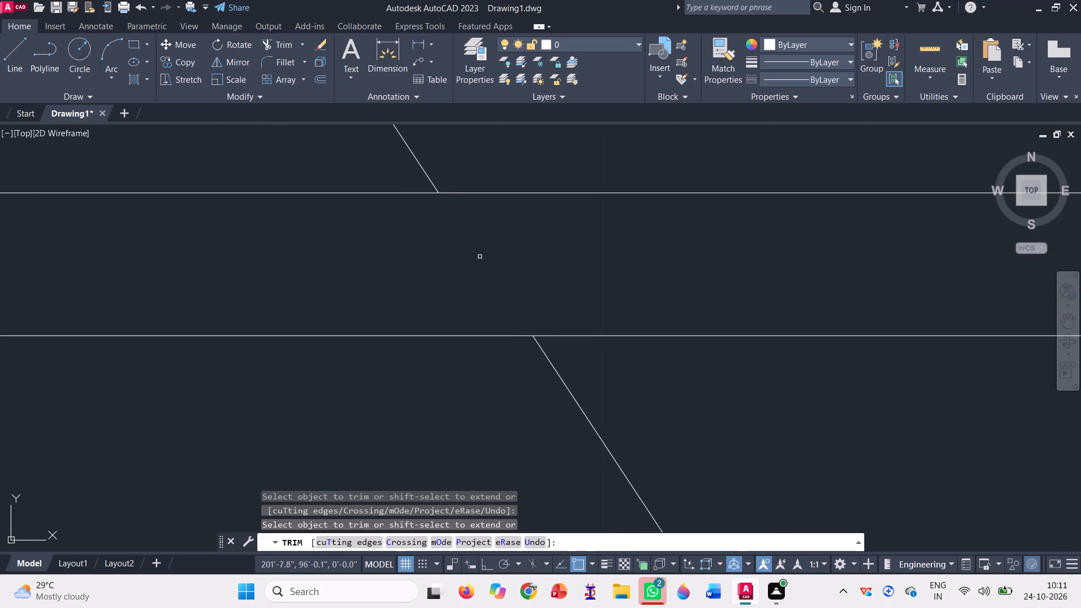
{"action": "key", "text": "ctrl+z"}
Trim the duplicate diagonal pieces at the rotated bay's lower corner near the terrace railing's base line, undoing the last excess cut.
{"action": "scroll", "coordinate": [437, 255], "scroll_direction": "down", "scroll_amount": 1}
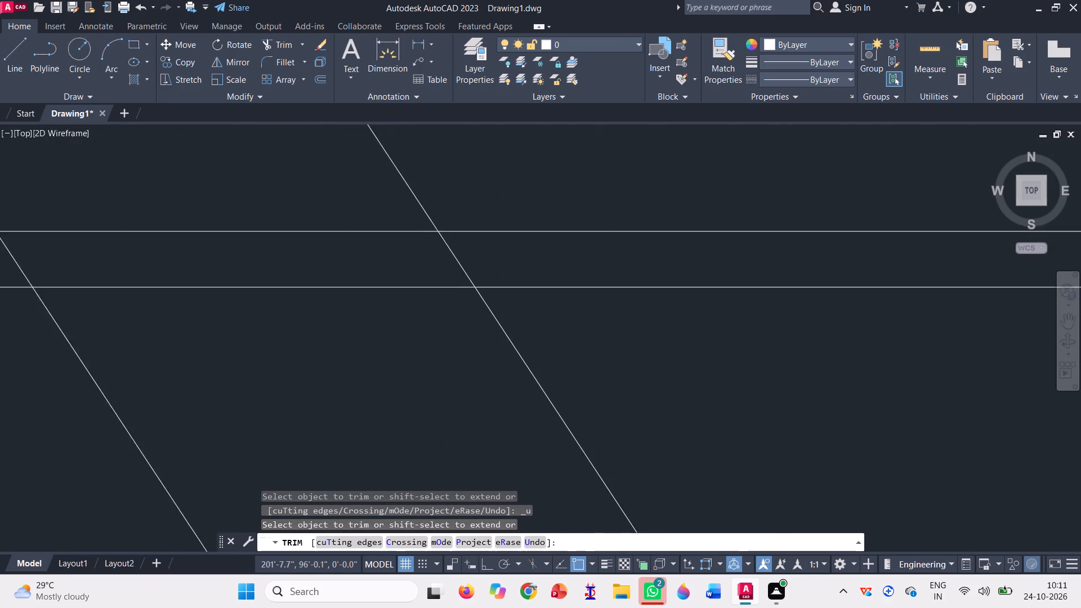
{"action": "scroll", "coordinate": [437, 255], "scroll_direction": "down", "scroll_amount": 7}
{"action": "scroll", "coordinate": [494, 348], "scroll_direction": "up", "scroll_amount": 3}
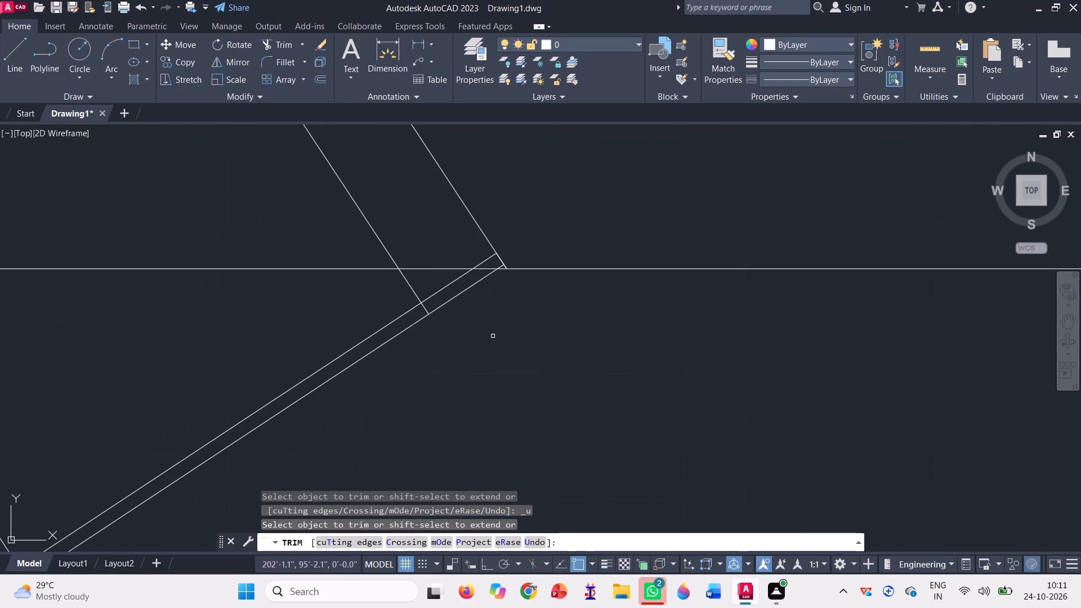
{"action": "scroll", "coordinate": [503, 268], "scroll_direction": "up", "scroll_amount": 3}
{"action": "left_click", "coordinate": [486, 229]}
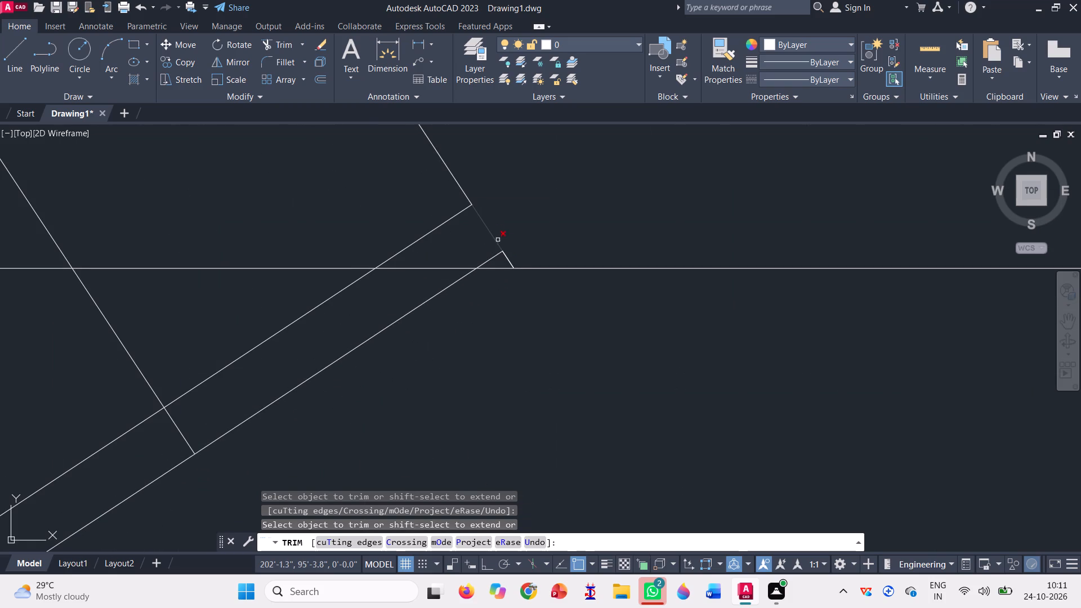
{"action": "left_click", "coordinate": [504, 257]}
{"action": "left_click", "coordinate": [508, 257]}
{"action": "scroll", "coordinate": [508, 249], "scroll_direction": "down", "scroll_amount": 1}
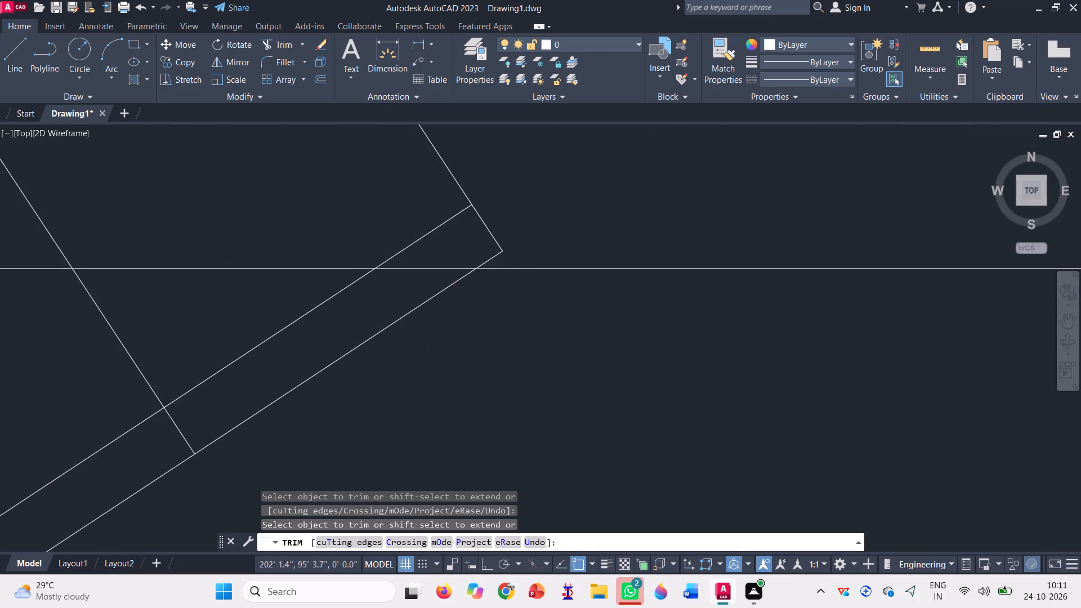
{"action": "key", "text": "ctrl+z"}
Trim the rotated bay's inclined posts and outer rail where they run just below the terrace railing's base line.
{"action": "scroll", "coordinate": [446, 284], "scroll_direction": "down", "scroll_amount": 2}
{"action": "left_click", "coordinate": [283, 313]}
{"action": "left_click", "coordinate": [483, 345]}
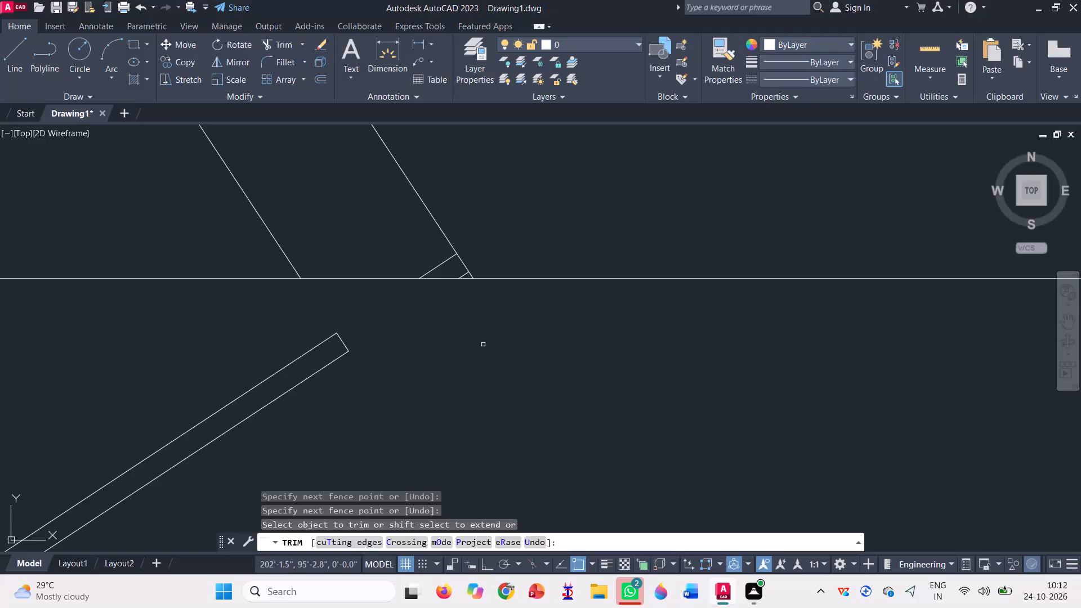
{"action": "scroll", "coordinate": [546, 259], "scroll_direction": "down", "scroll_amount": 5}
{"action": "scroll", "coordinate": [435, 278], "scroll_direction": "up", "scroll_amount": 2}
{"action": "left_click", "coordinate": [435, 272]}
{"action": "scroll", "coordinate": [435, 270], "scroll_direction": "up", "scroll_amount": 1}
{"action": "left_click", "coordinate": [490, 239]}
{"action": "scroll", "coordinate": [466, 299], "scroll_direction": "down", "scroll_amount": 5}
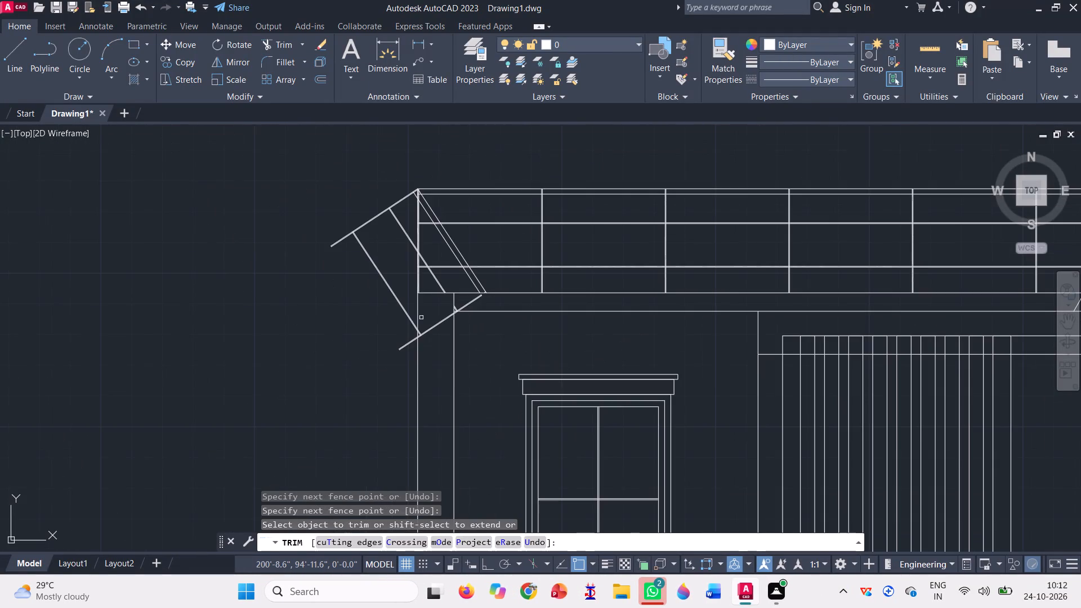
Trim the rotated bay's outermost post and rail ends that project beyond the left edge of the wall and terrace railing.
{"action": "left_click", "coordinate": [356, 202]}
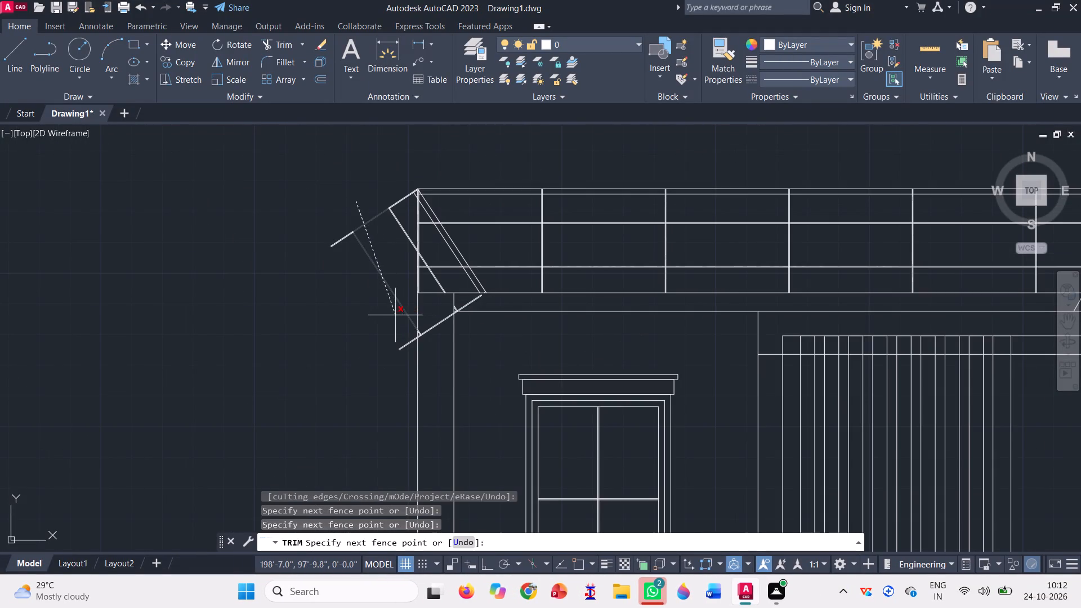
{"action": "left_click", "coordinate": [394, 315]}
{"action": "left_click", "coordinate": [328, 218]}
{"action": "left_click", "coordinate": [373, 285]}
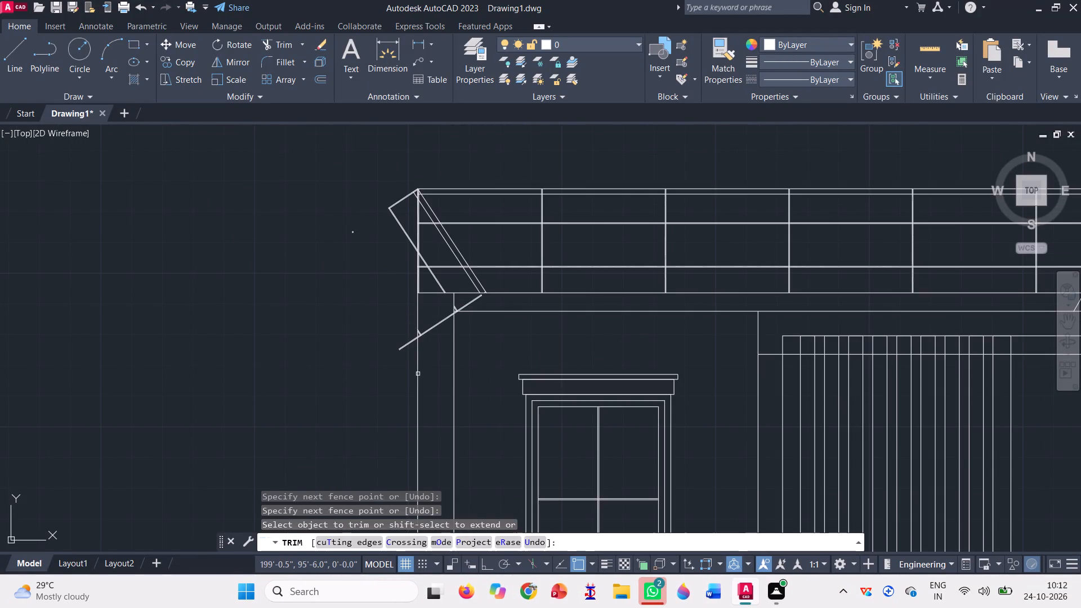
{"action": "scroll", "coordinate": [418, 374], "scroll_direction": "up", "scroll_amount": 3}
{"action": "left_click", "coordinate": [364, 307]}
{"action": "left_click", "coordinate": [352, 209]}
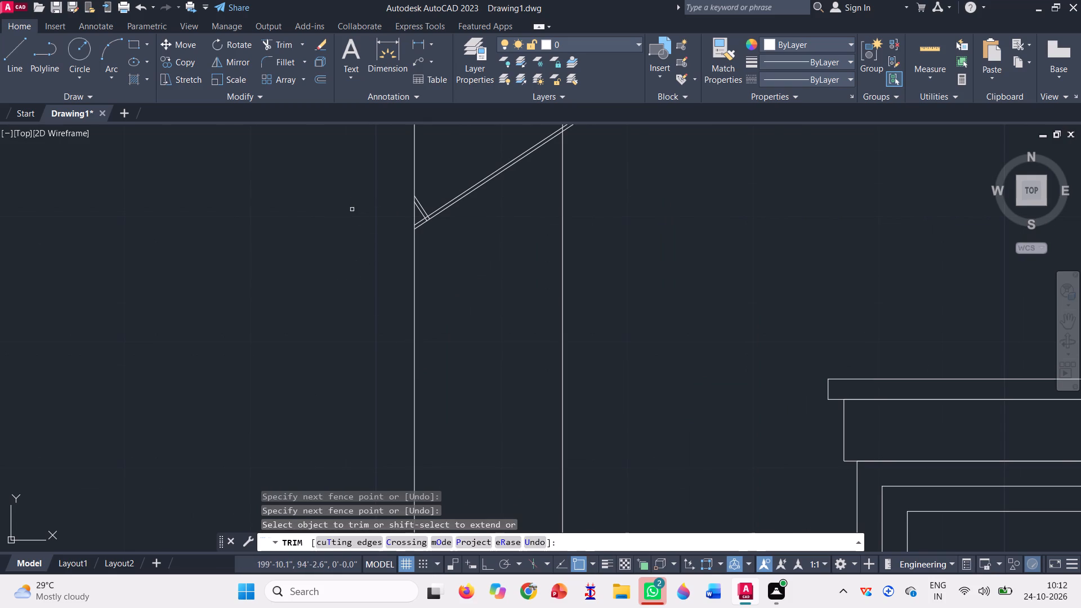
Trim the bay's post stubs and lower rail pair inside the narrow wall strip below the railing's left end.
{"action": "scroll", "coordinate": [422, 194], "scroll_direction": "up", "scroll_amount": 3}
{"action": "left_click", "coordinate": [432, 243]}
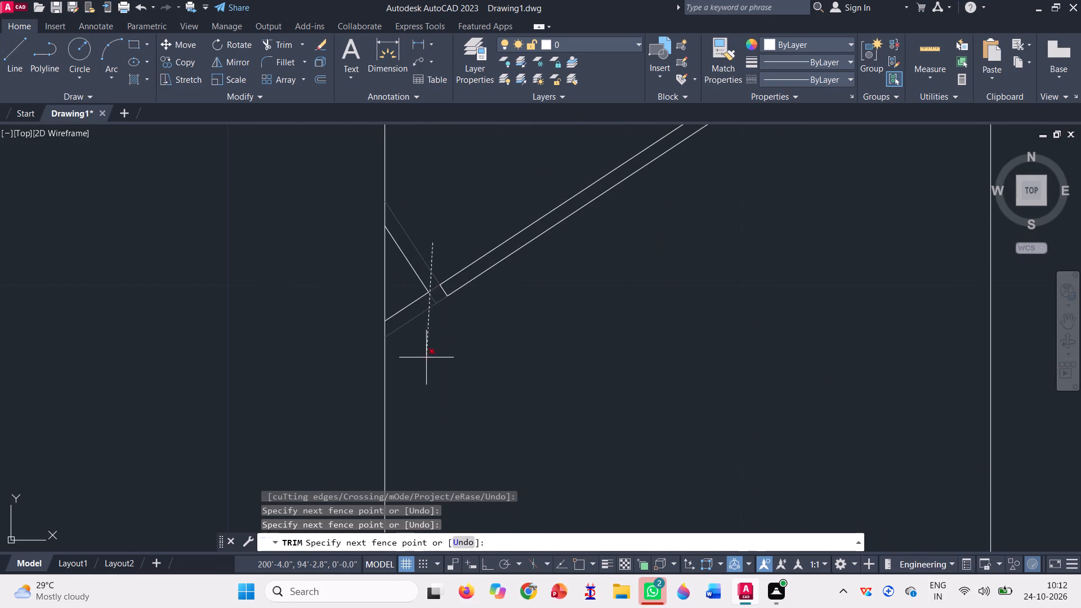
{"action": "left_click", "coordinate": [417, 341]}
{"action": "left_click", "coordinate": [464, 226]}
{"action": "left_click", "coordinate": [544, 352]}
Trim the bay's lower rail pair and post stubs on the right side of the narrow wall strip's inner edge.
{"action": "scroll", "coordinate": [479, 368], "scroll_direction": "down", "scroll_amount": 2}
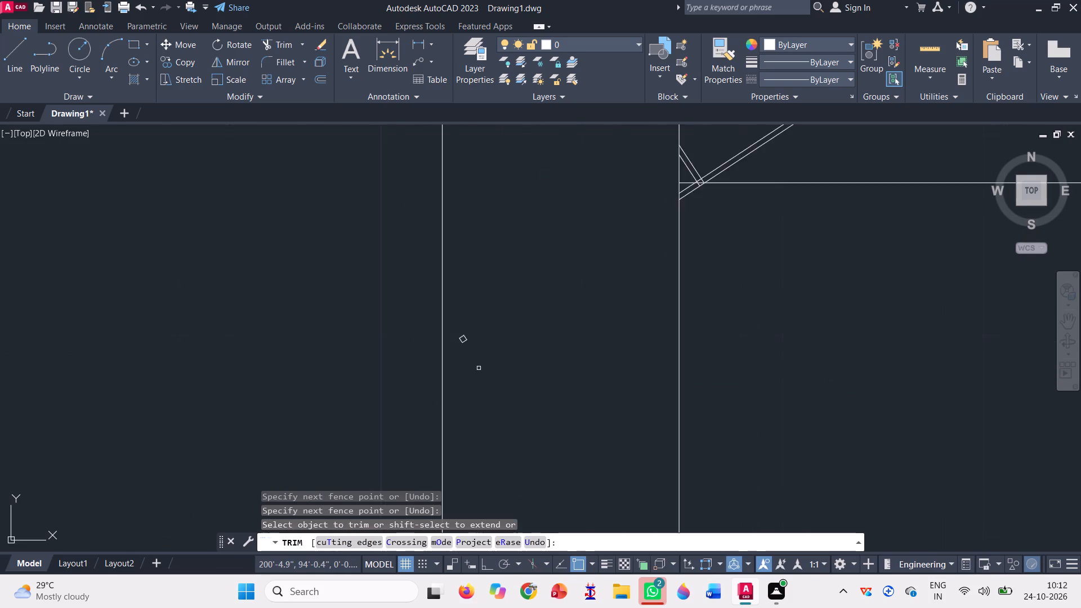
{"action": "scroll", "coordinate": [479, 366], "scroll_direction": "down", "scroll_amount": 2}
{"action": "scroll", "coordinate": [644, 253], "scroll_direction": "up", "scroll_amount": 3}
{"action": "left_click", "coordinate": [530, 361]}
{"action": "left_click", "coordinate": [480, 284]}
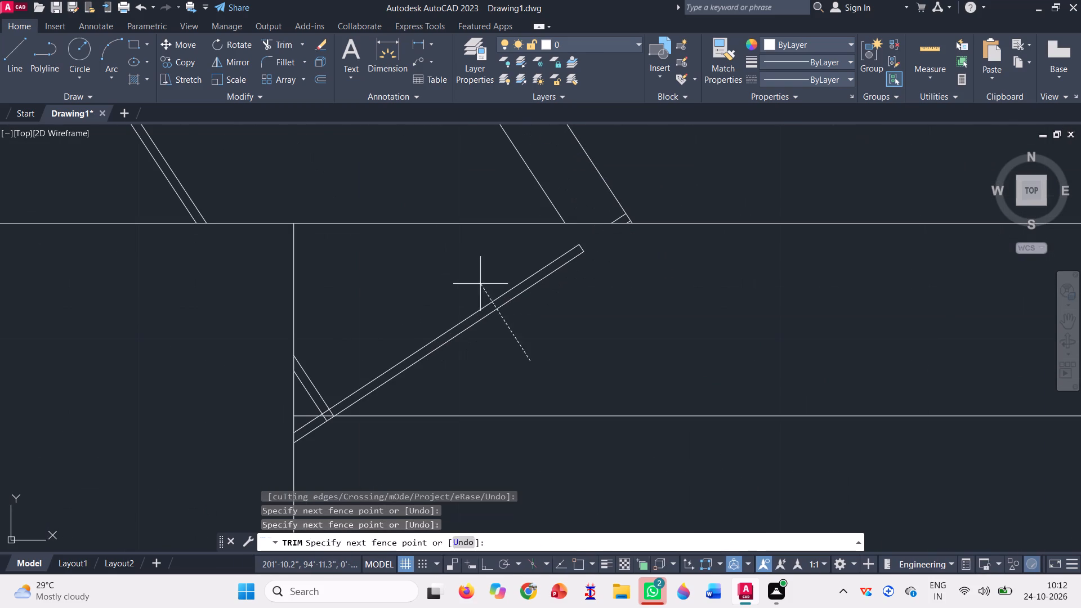
{"action": "scroll", "coordinate": [480, 296], "scroll_direction": "down", "scroll_amount": 2}
{"action": "scroll", "coordinate": [425, 351], "scroll_direction": "up", "scroll_amount": 4}
{"action": "left_click", "coordinate": [406, 346]}
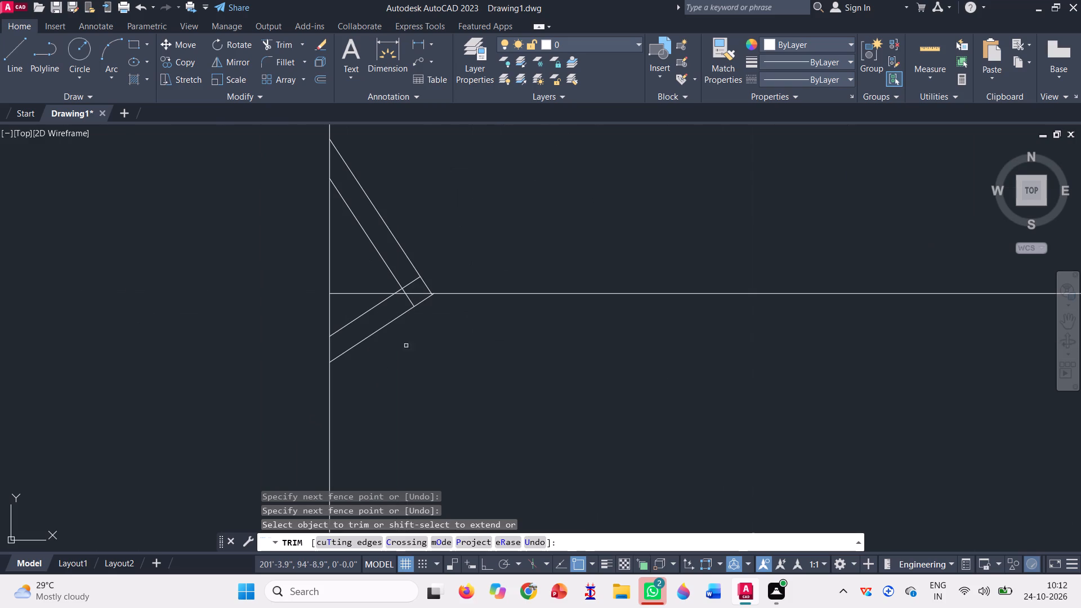
{"action": "left_click", "coordinate": [353, 309]}
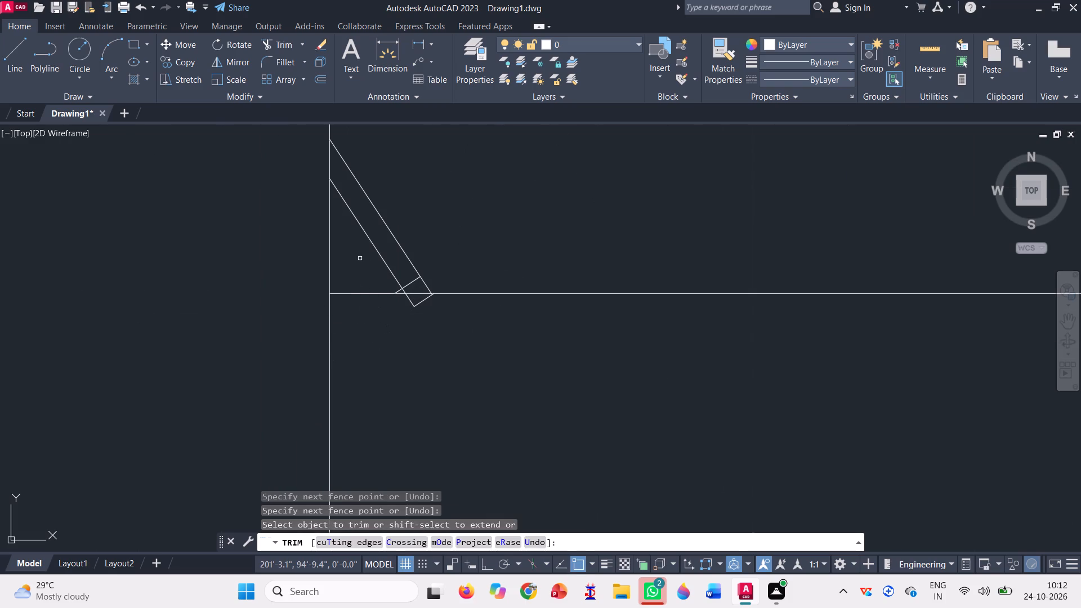
{"action": "left_click", "coordinate": [357, 258]}
{"action": "left_click", "coordinate": [427, 233]}
Trim the remaining small corner pieces of the bay crossing the horizontal wall line beside the strip, and end the Trim command.
{"action": "scroll", "coordinate": [411, 291], "scroll_direction": "up", "scroll_amount": 3}
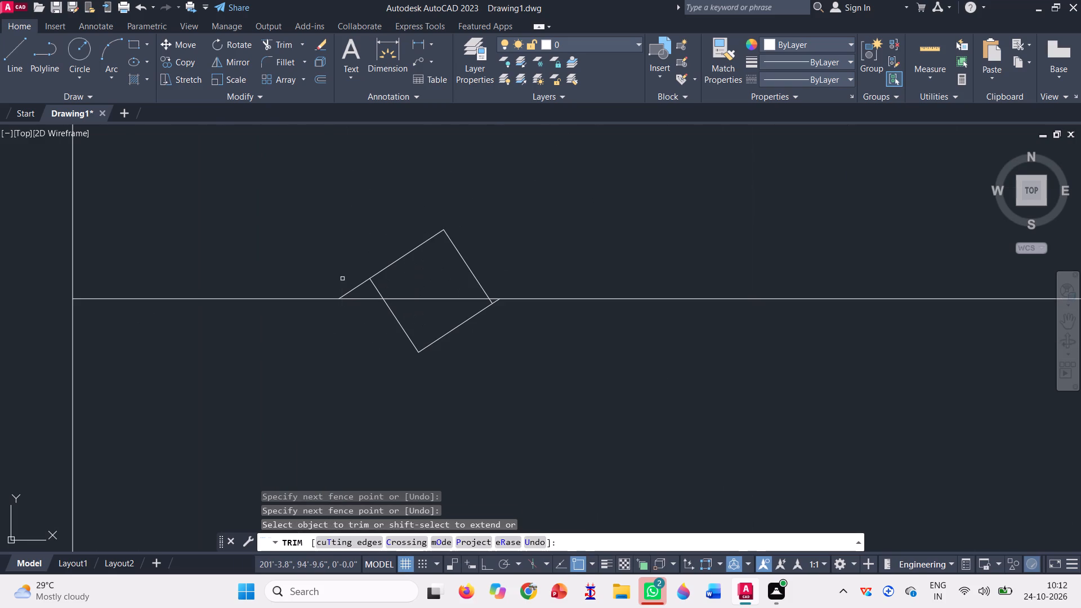
{"action": "left_click", "coordinate": [342, 278]}
{"action": "left_click", "coordinate": [517, 278]}
{"action": "left_click", "coordinate": [410, 284]}
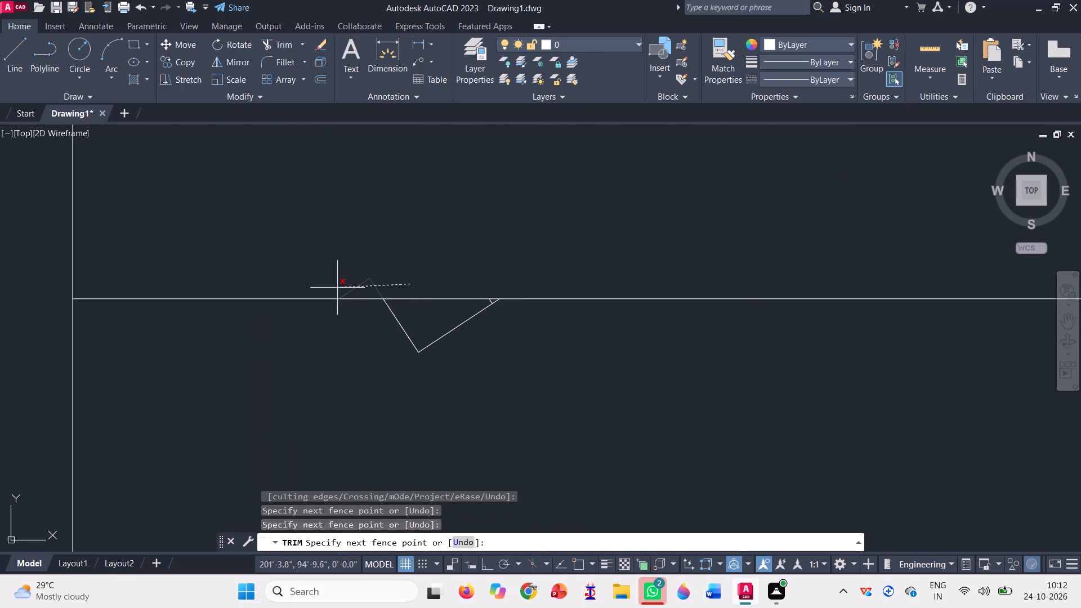
{"action": "left_click", "coordinate": [336, 287]}
{"action": "left_click", "coordinate": [368, 327]}
{"action": "left_click", "coordinate": [510, 316]}
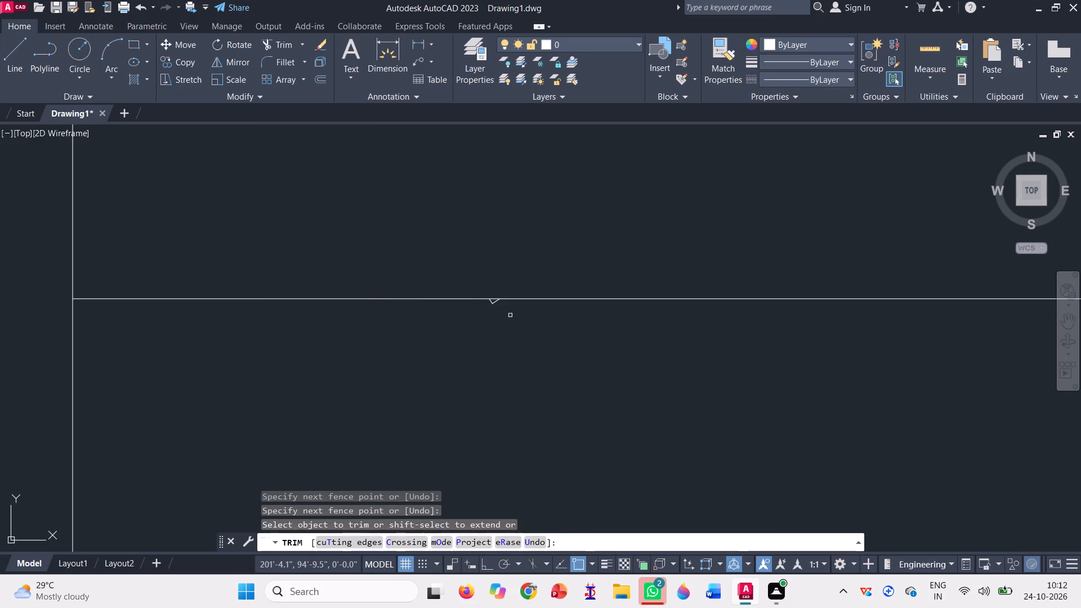
{"action": "scroll", "coordinate": [503, 309], "scroll_direction": "up", "scroll_amount": 3}
{"action": "scroll", "coordinate": [457, 273], "scroll_direction": "up", "scroll_amount": 4}
{"action": "left_click", "coordinate": [343, 278]}
{"action": "left_click", "coordinate": [839, 376]}
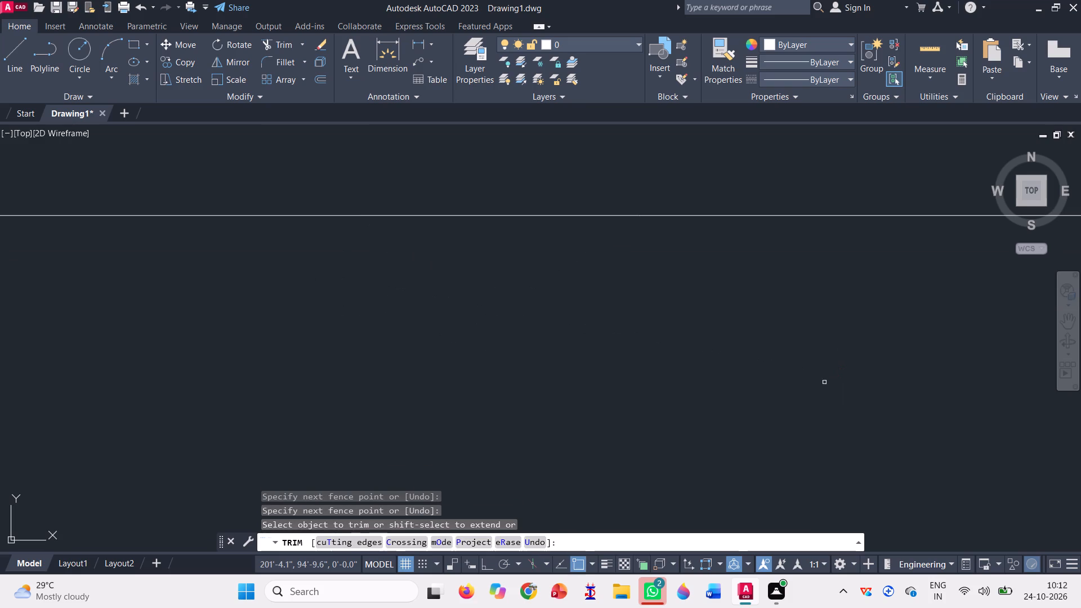
{"action": "scroll", "coordinate": [534, 377], "scroll_direction": "down", "scroll_amount": 13}
{"action": "scroll", "coordinate": [438, 360], "scroll_direction": "down", "scroll_amount": 2}
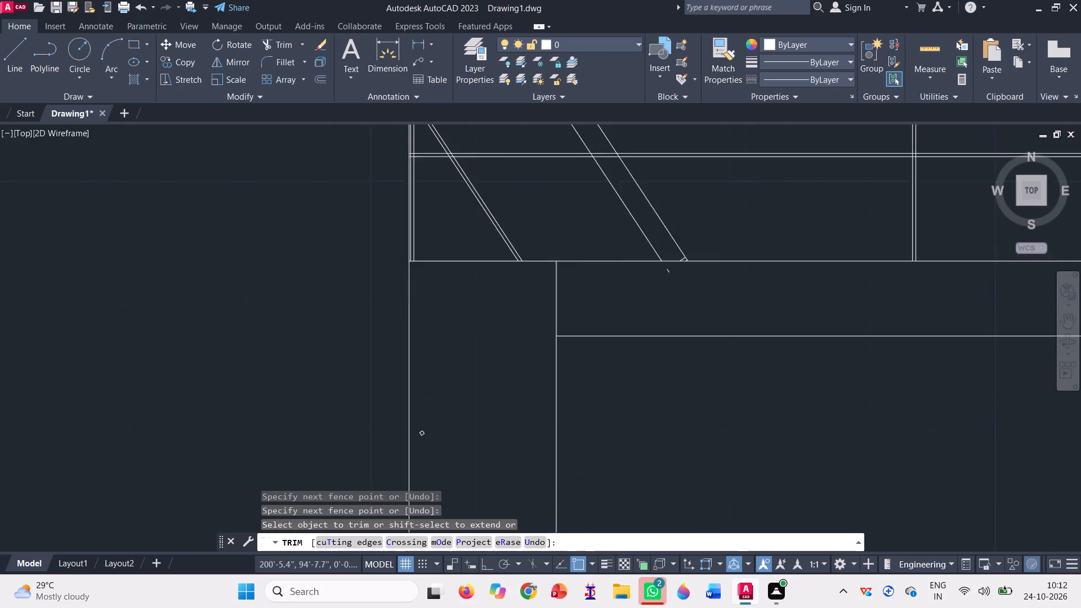
{"action": "scroll", "coordinate": [486, 364], "scroll_direction": "down", "scroll_amount": 2}
{"action": "key", "text": "Escape"}
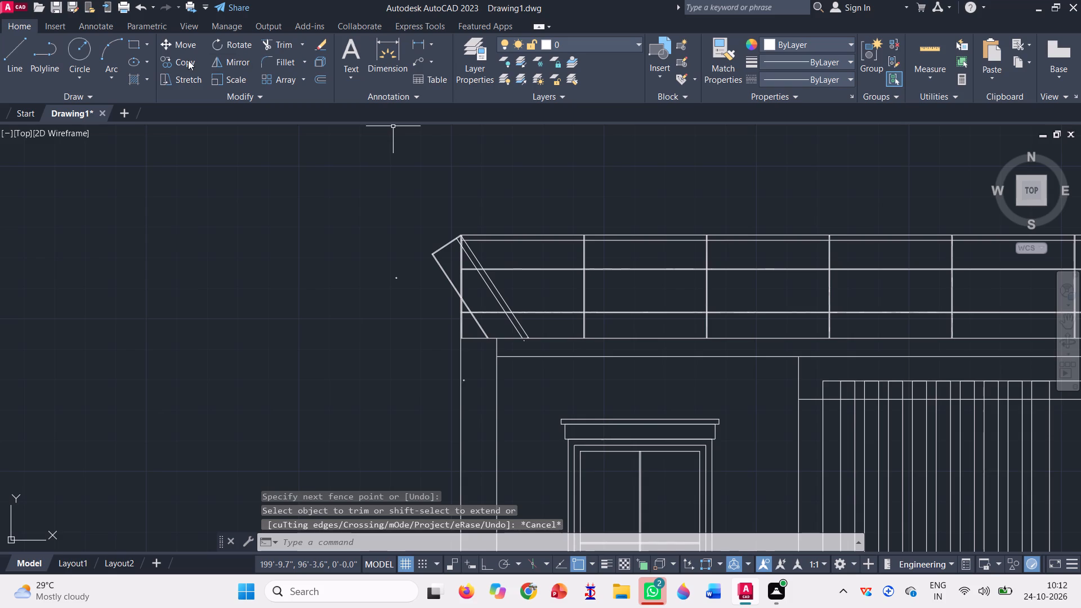
Erase the leftover fragments outside the terrace railing's left end and inside the narrow wall strip below it.
{"action": "scroll", "coordinate": [441, 299], "scroll_direction": "up", "scroll_amount": 2}
{"action": "left_click", "coordinate": [351, 284]}
{"action": "left_click", "coordinate": [263, 172]}
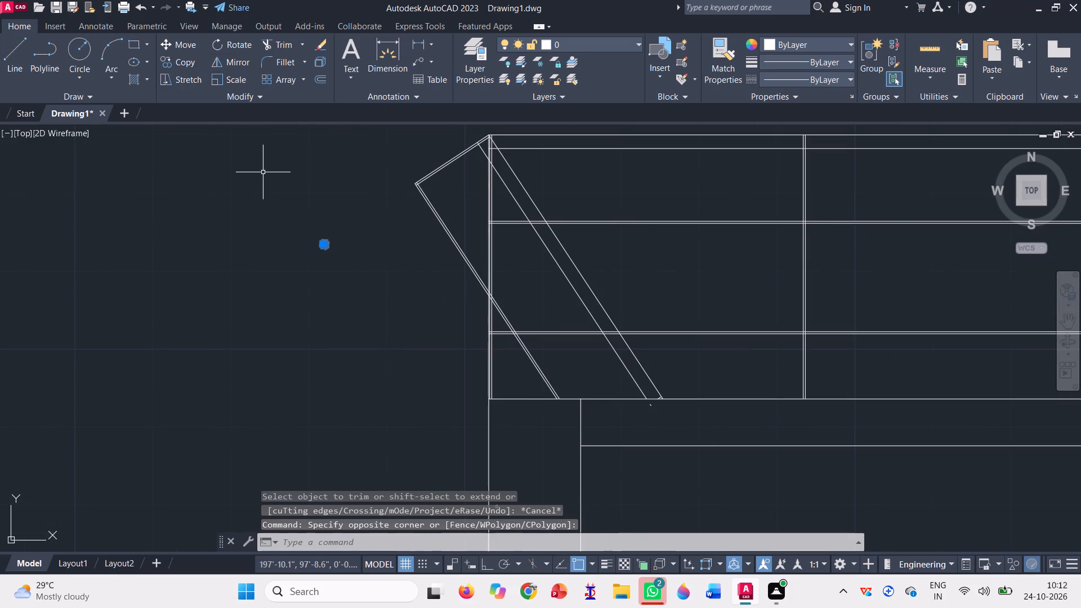
{"action": "key", "text": "Delete"}
{"action": "scroll", "coordinate": [350, 250], "scroll_direction": "down", "scroll_amount": 2}
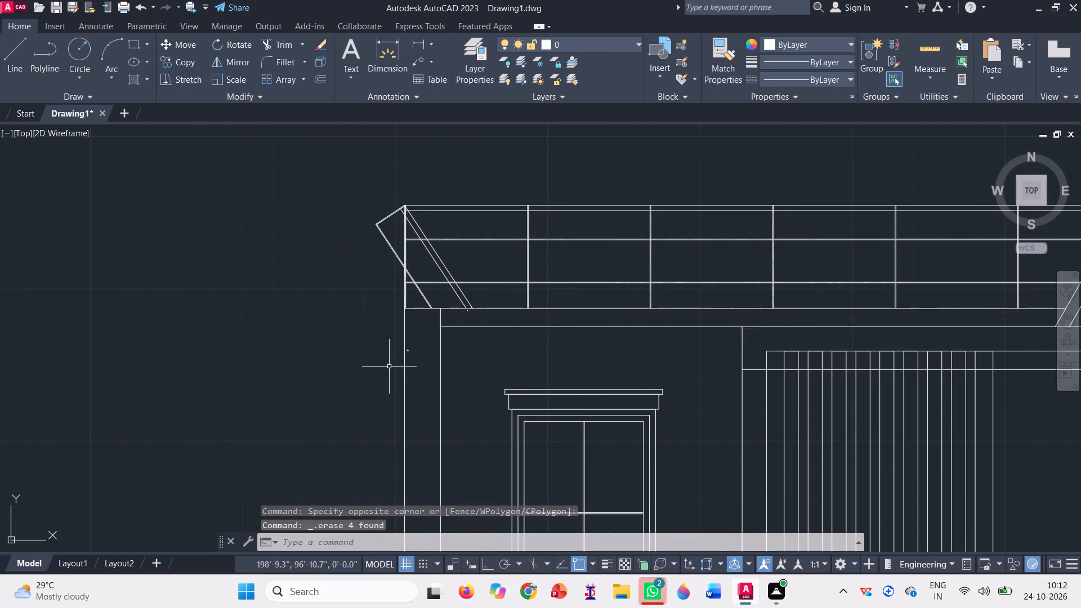
{"action": "scroll", "coordinate": [422, 363], "scroll_direction": "up", "scroll_amount": 3}
{"action": "scroll", "coordinate": [372, 296], "scroll_direction": "up", "scroll_amount": 2}
{"action": "left_click", "coordinate": [370, 404]}
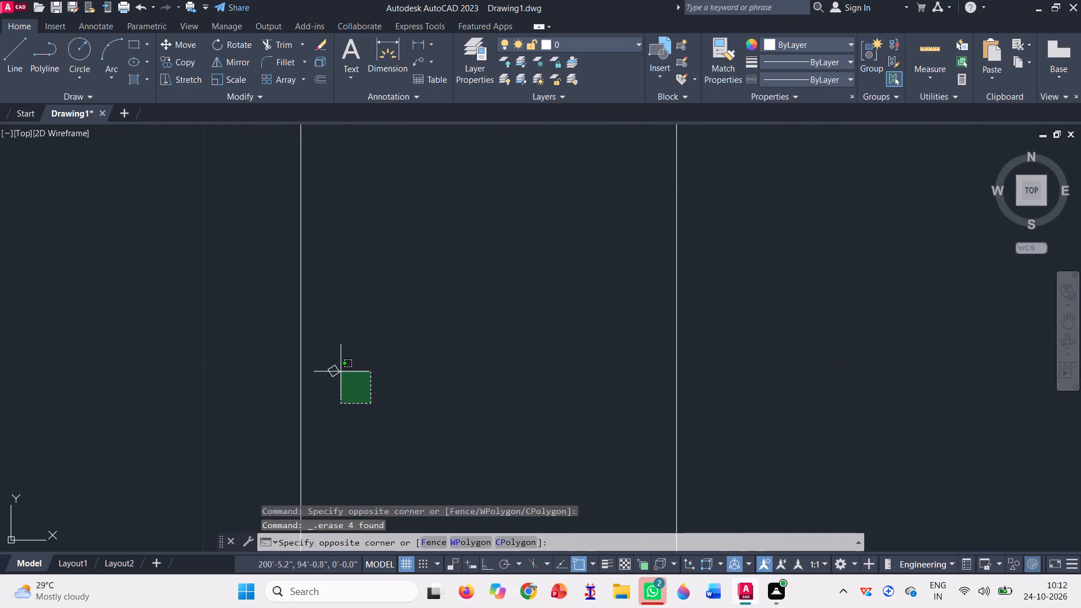
{"action": "left_click", "coordinate": [318, 350]}
{"action": "key", "text": "Delete"}
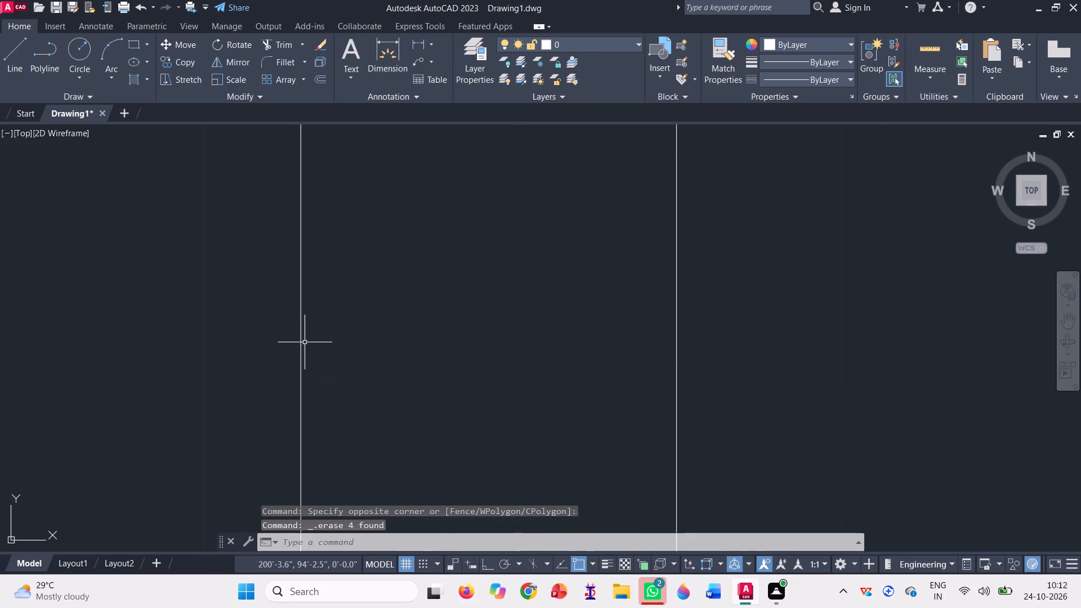
Trim the bay's upper rail pair and inclined post projecting beyond the left side of the terrace railing's end post.
{"action": "scroll", "coordinate": [303, 341], "scroll_direction": "down", "scroll_amount": 5}
{"action": "scroll", "coordinate": [293, 195], "scroll_direction": "up", "scroll_amount": 1}
{"action": "left_click", "coordinate": [278, 47]}
{"action": "scroll", "coordinate": [244, 203], "scroll_direction": "up", "scroll_amount": 1}
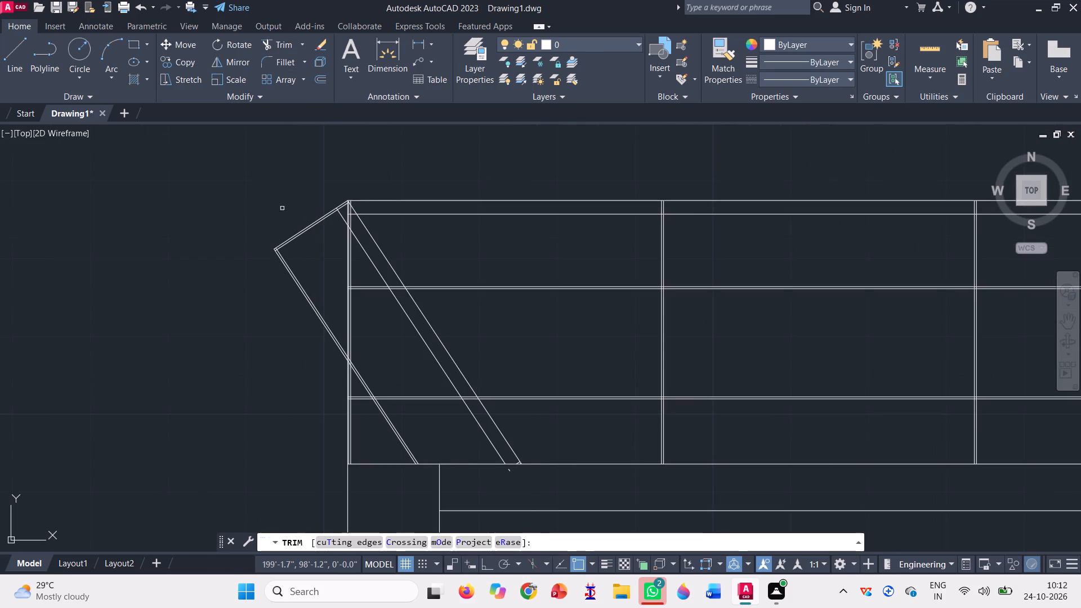
{"action": "left_click", "coordinate": [285, 205]}
{"action": "left_click", "coordinate": [284, 328]}
{"action": "scroll", "coordinate": [332, 195], "scroll_direction": "up", "scroll_amount": 4}
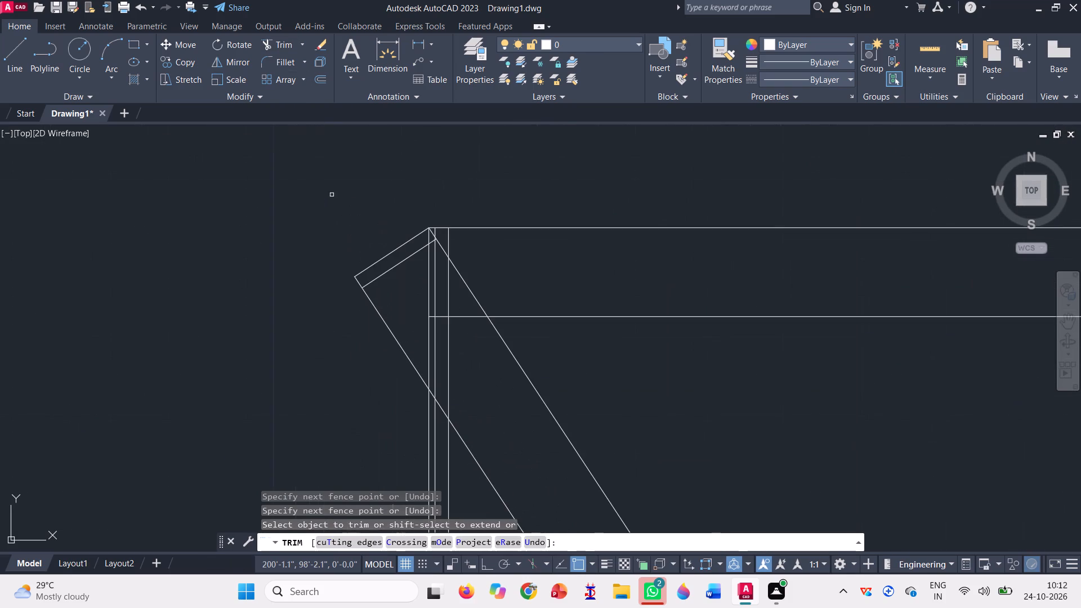
{"action": "left_click", "coordinate": [360, 226]}
{"action": "left_click", "coordinate": [386, 339]}
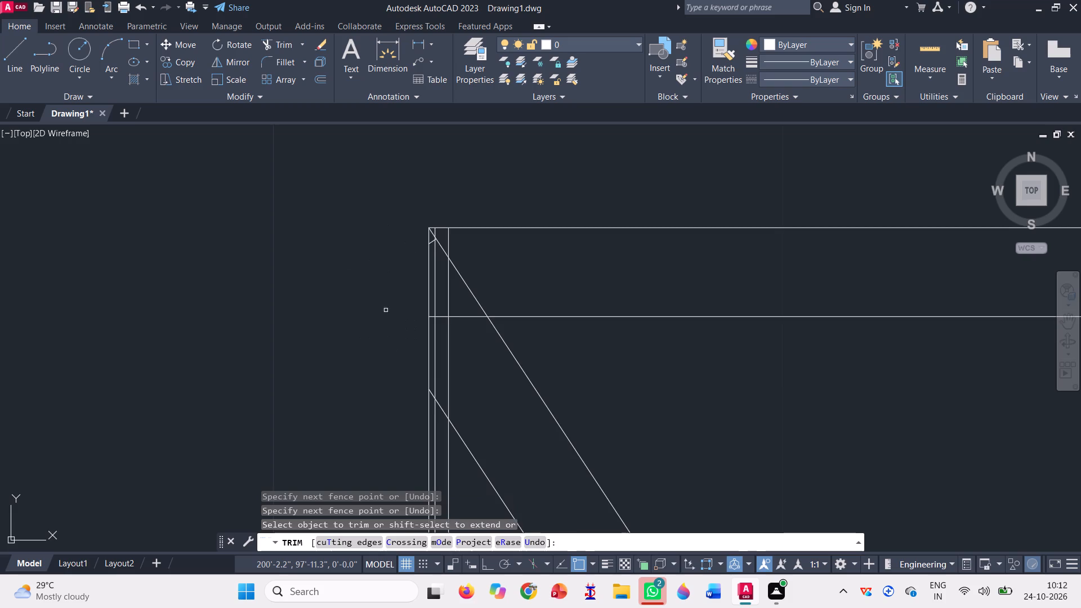
{"action": "scroll", "coordinate": [386, 294], "scroll_direction": "down", "scroll_amount": 2}
{"action": "scroll", "coordinate": [382, 243], "scroll_direction": "down", "scroll_amount": 3}
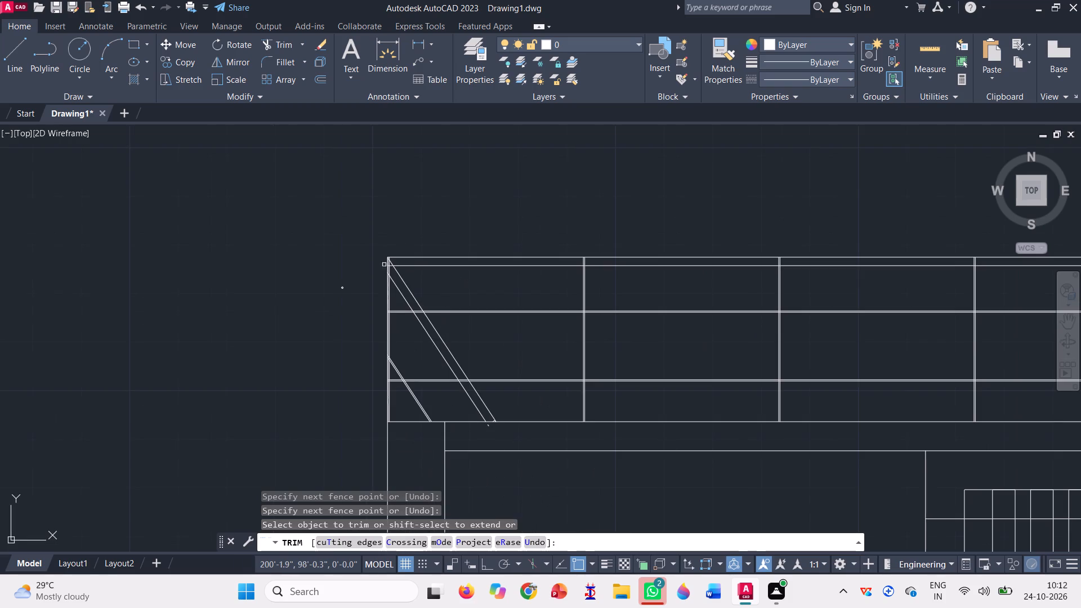
{"action": "key", "text": "Escape"}
Erase the leftover fragments beside the terrace railing's end post and just below its base line near the diagonals.
{"action": "left_click", "coordinate": [370, 336]}
{"action": "left_click", "coordinate": [334, 265]}
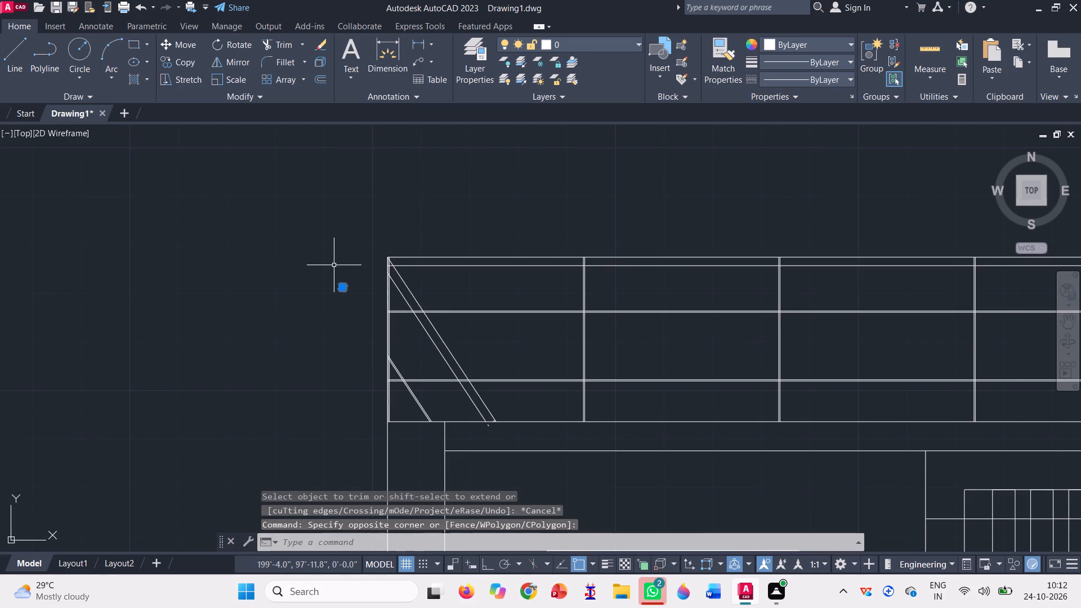
{"action": "key", "text": "Delete"}
{"action": "scroll", "coordinate": [477, 432], "scroll_direction": "up", "scroll_amount": 3}
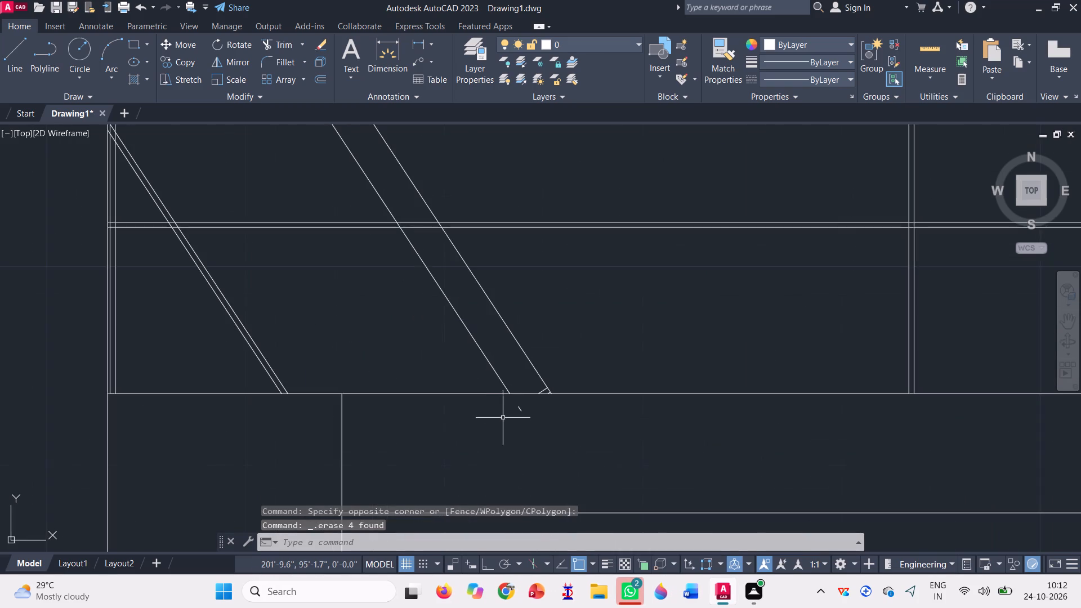
{"action": "scroll", "coordinate": [530, 422], "scroll_direction": "up", "scroll_amount": 3}
{"action": "left_click", "coordinate": [517, 410]}
{"action": "left_click", "coordinate": [459, 350]}
{"action": "key", "text": "Delete"}
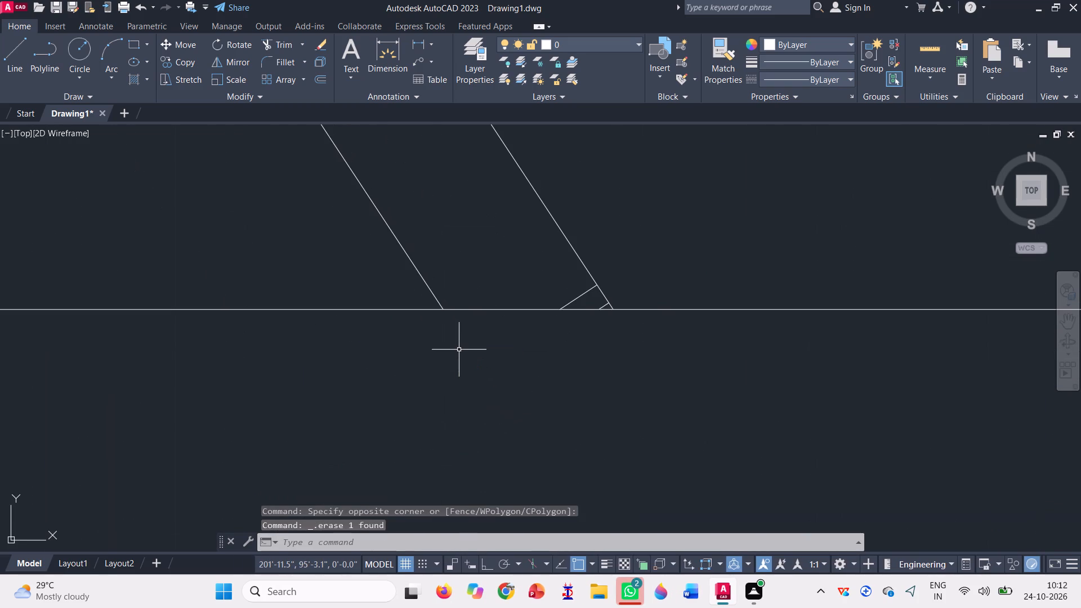
{"action": "scroll", "coordinate": [495, 369], "scroll_direction": "down", "scroll_amount": 4}
{"action": "scroll", "coordinate": [429, 373], "scroll_direction": "down", "scroll_amount": 1}
{"action": "scroll", "coordinate": [273, 341], "scroll_direction": "down", "scroll_amount": 1}
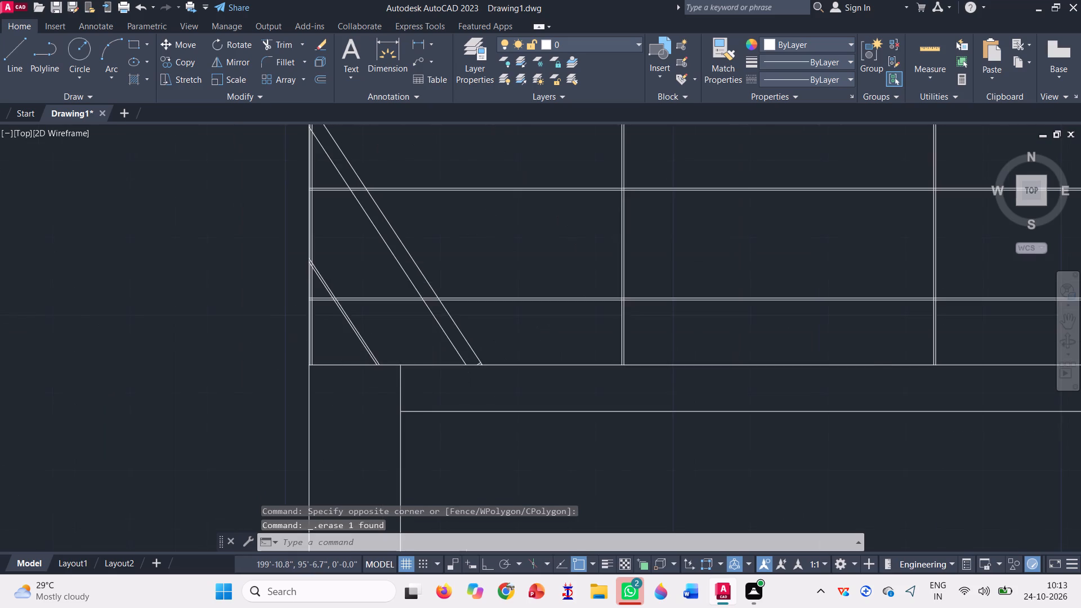
Erase the stray vertical line standing to the right of the house elevation.
{"action": "scroll", "coordinate": [269, 341], "scroll_direction": "down", "scroll_amount": 5}
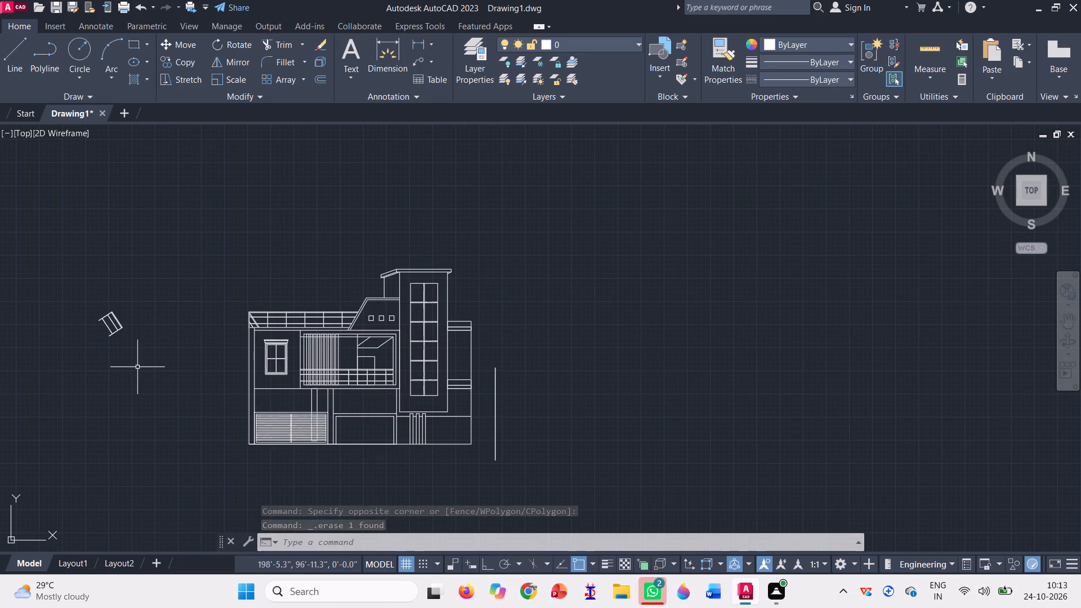
{"action": "key", "text": "Escape"}
{"action": "left_click", "coordinate": [137, 367]}
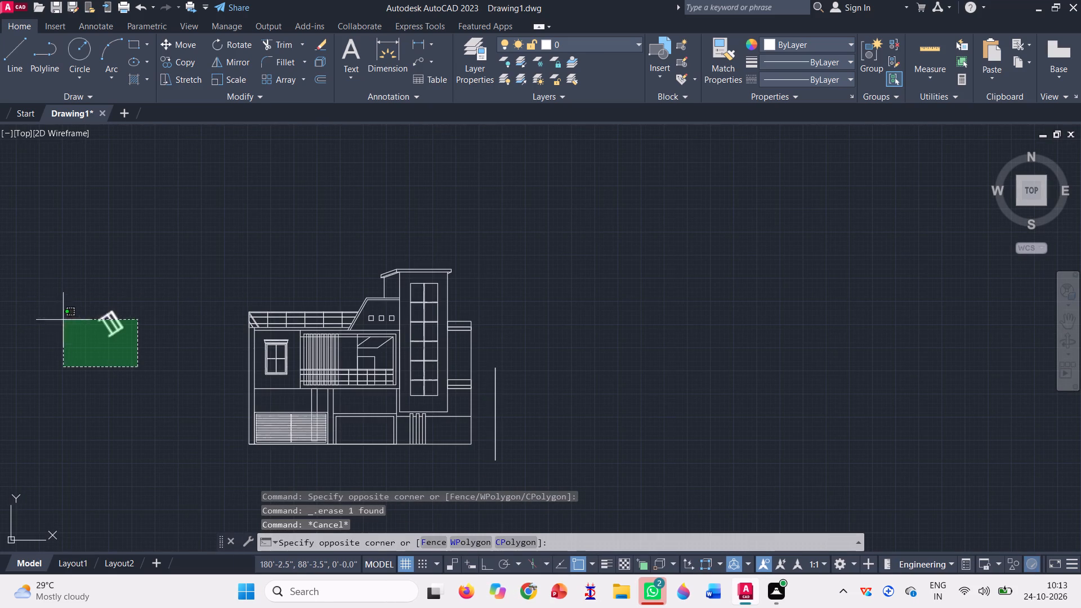
{"action": "left_click", "coordinate": [100, 381]}
{"action": "scroll", "coordinate": [483, 483], "scroll_direction": "up", "scroll_amount": 2}
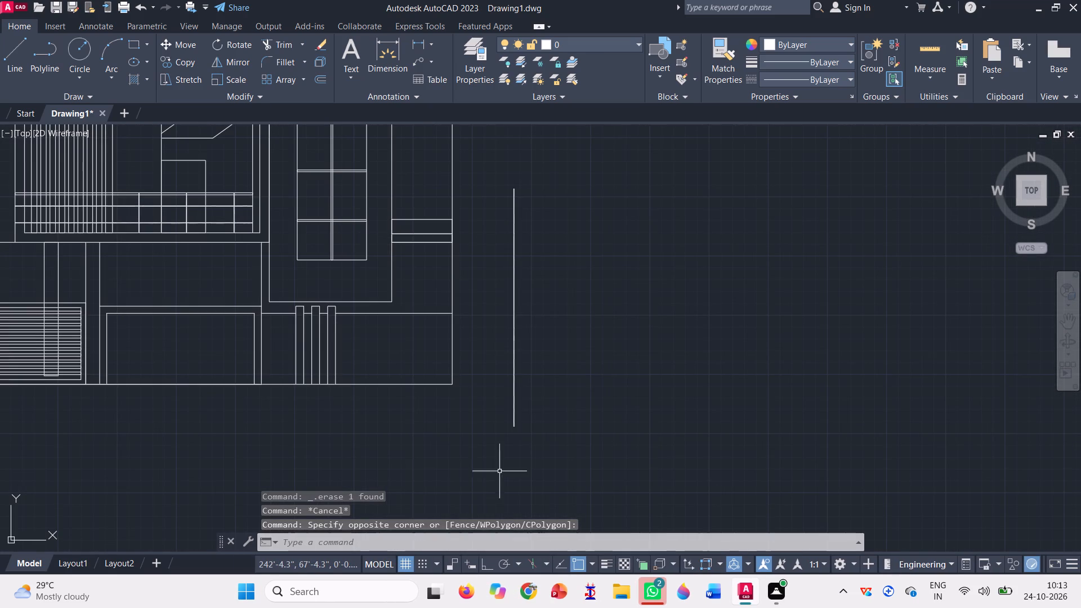
{"action": "left_click", "coordinate": [528, 441]}
{"action": "left_click", "coordinate": [508, 392]}
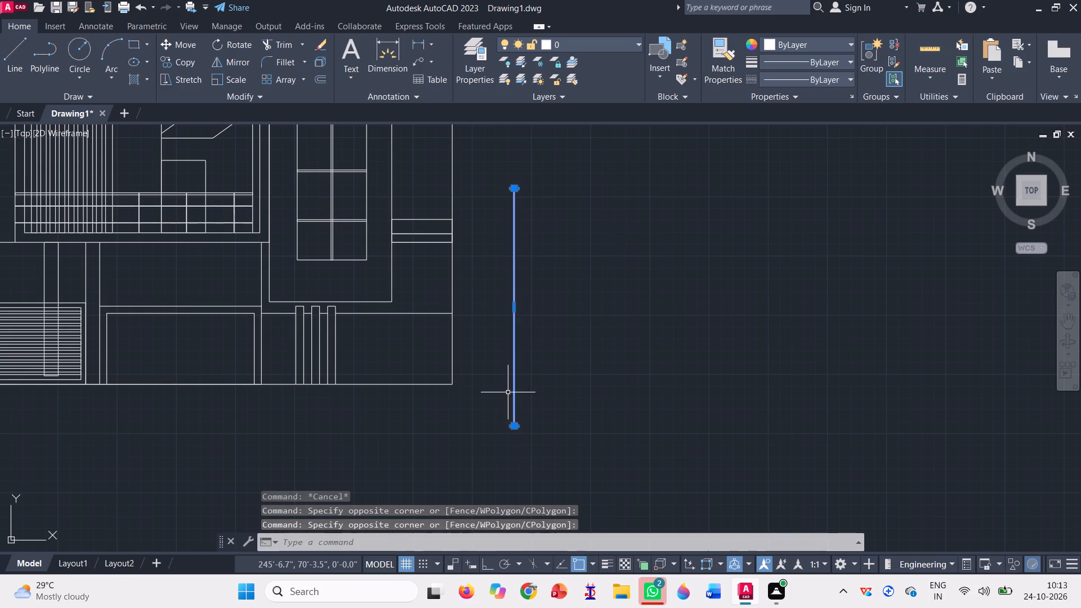
{"action": "scroll", "coordinate": [544, 446], "scroll_direction": "down", "scroll_amount": 1}
{"action": "key", "text": "Delete"}
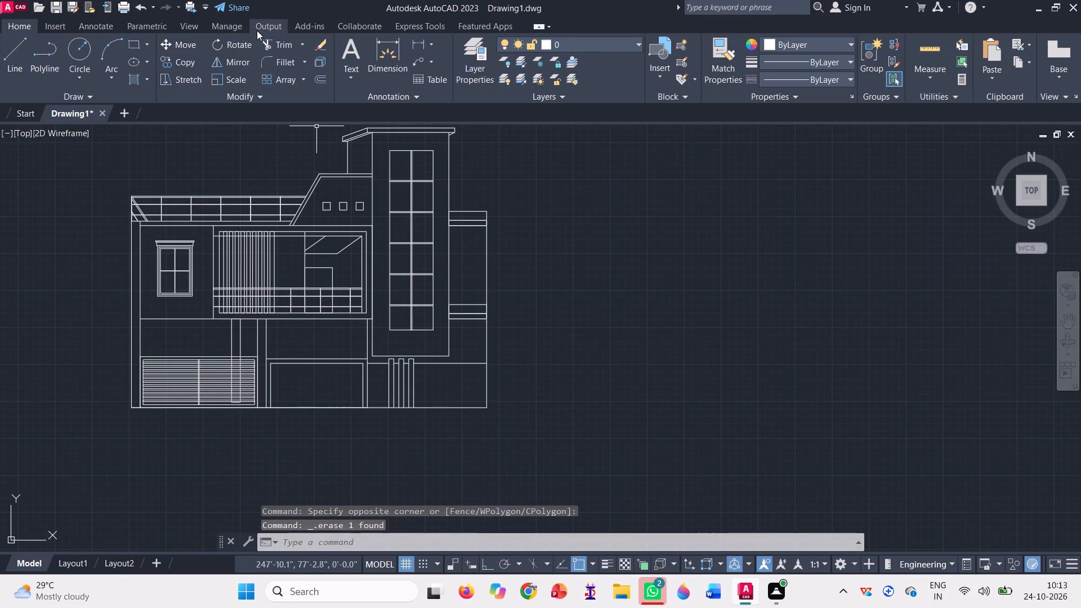
Trim the house's right outer wall line between the lower projecting slab and the top of the ground-floor wall.
{"action": "left_click", "coordinate": [274, 47]}
{"action": "scroll", "coordinate": [481, 231], "scroll_direction": "up", "scroll_amount": 1}
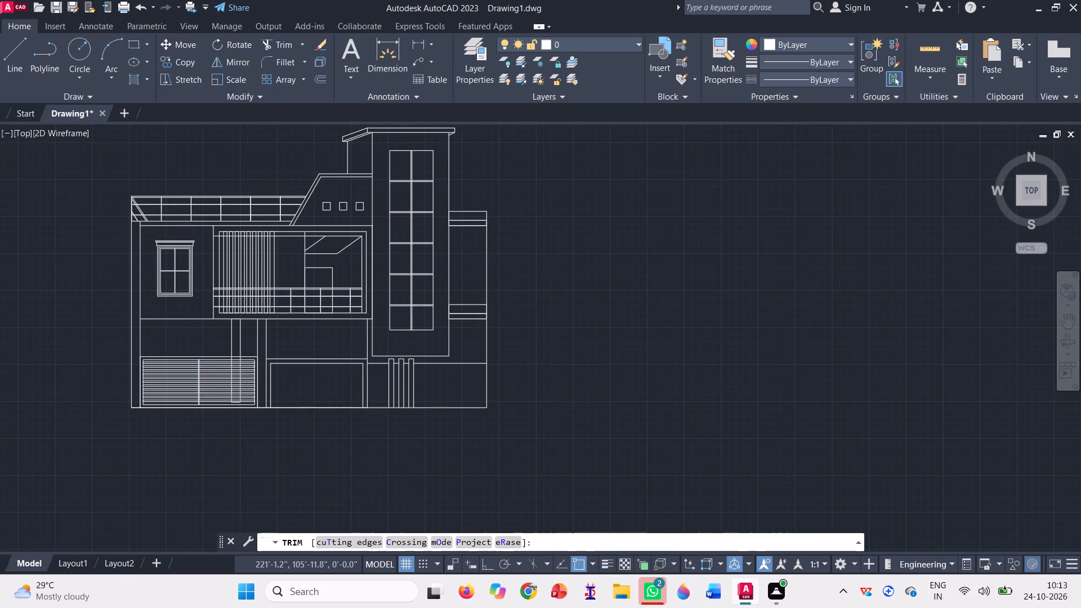
{"action": "left_click", "coordinate": [490, 395]}
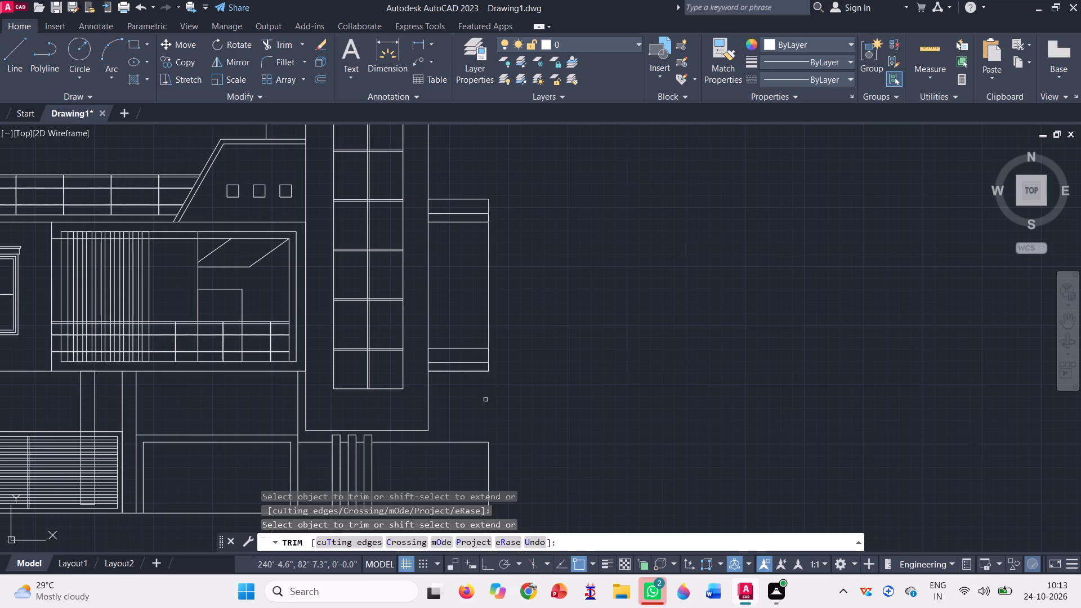
{"action": "scroll", "coordinate": [485, 400], "scroll_direction": "down", "scroll_amount": 1}
{"action": "scroll", "coordinate": [537, 377], "scroll_direction": "down", "scroll_amount": 1}
{"action": "key", "text": "Escape"}
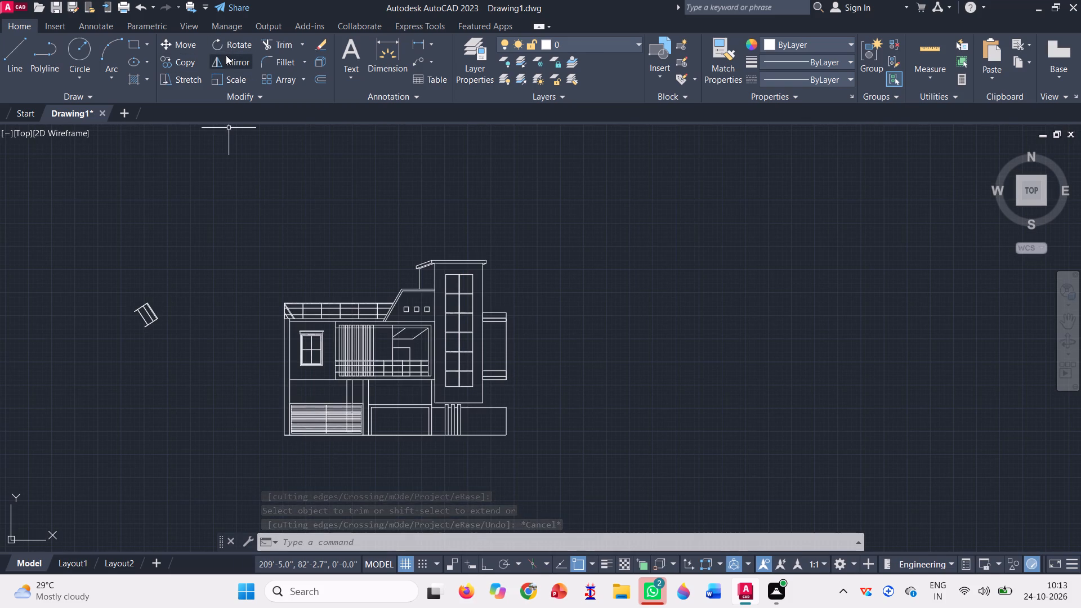
Copy the terrace railing's rails, left-end diagonals and first four posts from its upper-left corner to the empty area right of the house.
{"action": "left_click", "coordinate": [184, 59]}
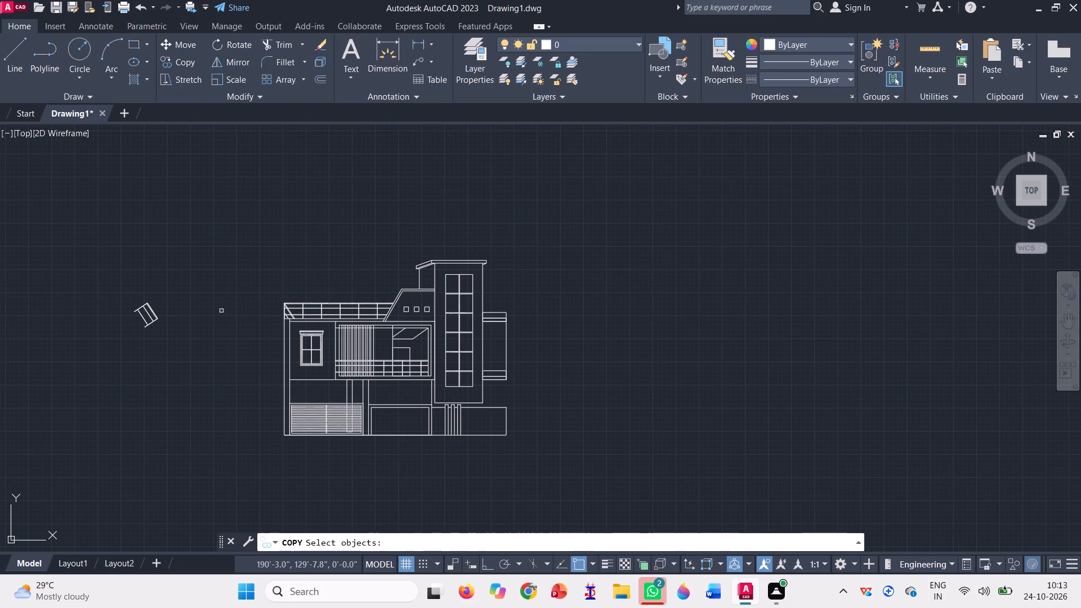
{"action": "scroll", "coordinate": [315, 288], "scroll_direction": "up", "scroll_amount": 2}
{"action": "scroll", "coordinate": [321, 341], "scroll_direction": "up", "scroll_amount": 2}
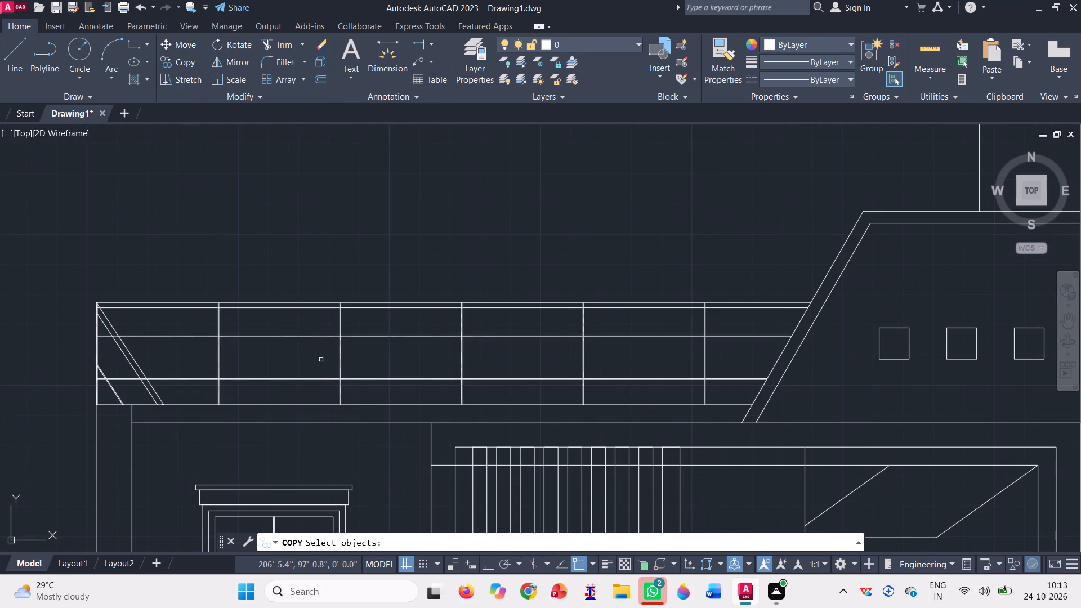
{"action": "left_click", "coordinate": [324, 390]}
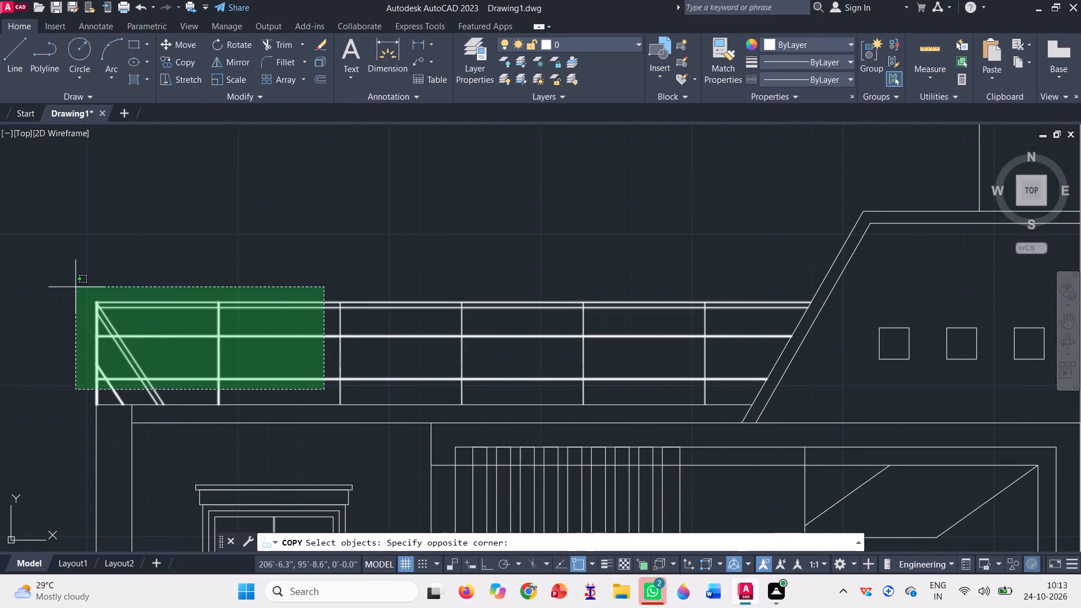
{"action": "left_click", "coordinate": [75, 287]}
{"action": "left_click", "coordinate": [493, 364]}
{"action": "left_click", "coordinate": [213, 272]}
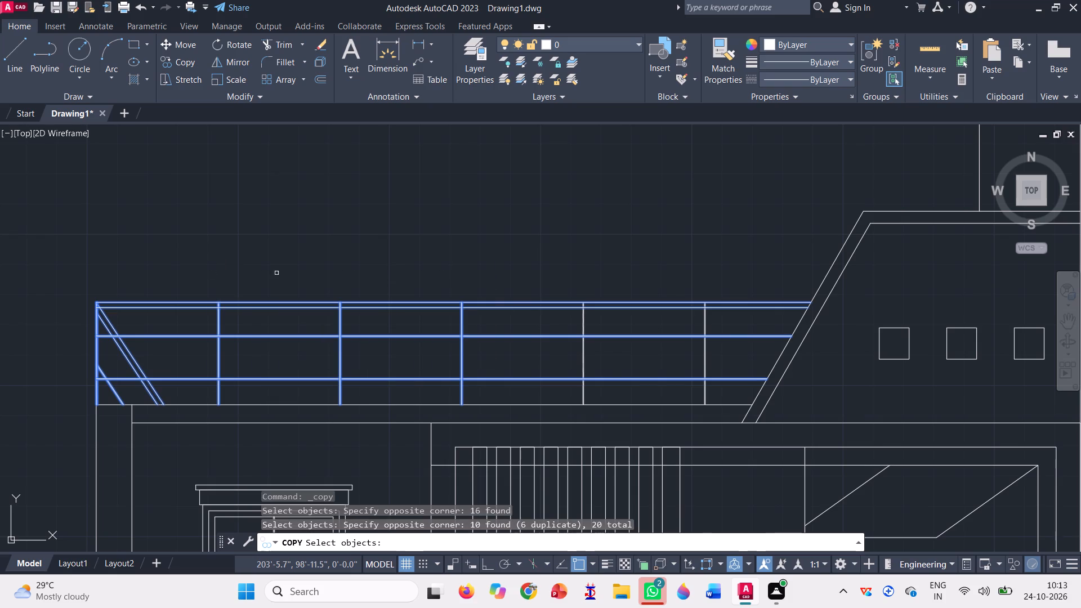
{"action": "scroll", "coordinate": [614, 286], "scroll_direction": "down", "scroll_amount": 1}
{"action": "key", "text": "space"}
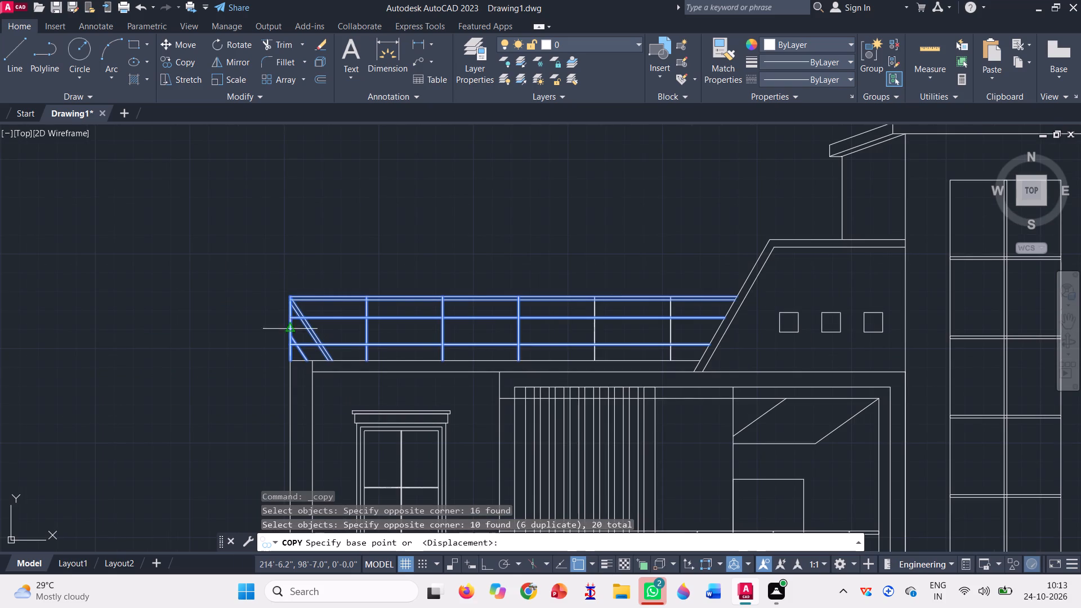
{"action": "left_click", "coordinate": [287, 295]}
{"action": "scroll", "coordinate": [321, 232], "scroll_direction": "down", "scroll_amount": 1}
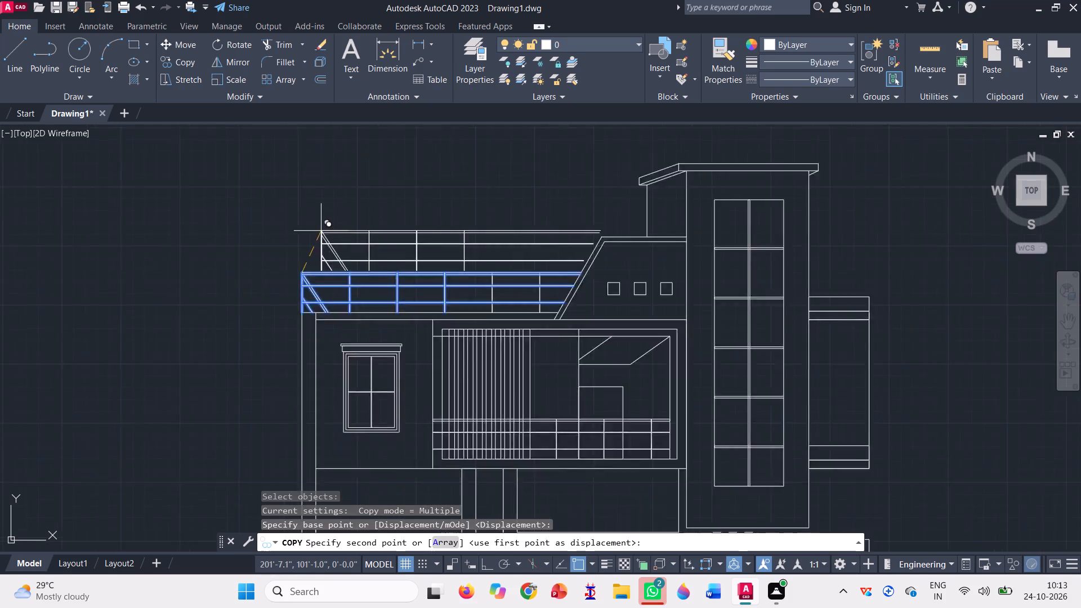
{"action": "scroll", "coordinate": [321, 231], "scroll_direction": "down", "scroll_amount": 3}
{"action": "left_click", "coordinate": [637, 315]}
{"action": "key", "text": "Escape"}
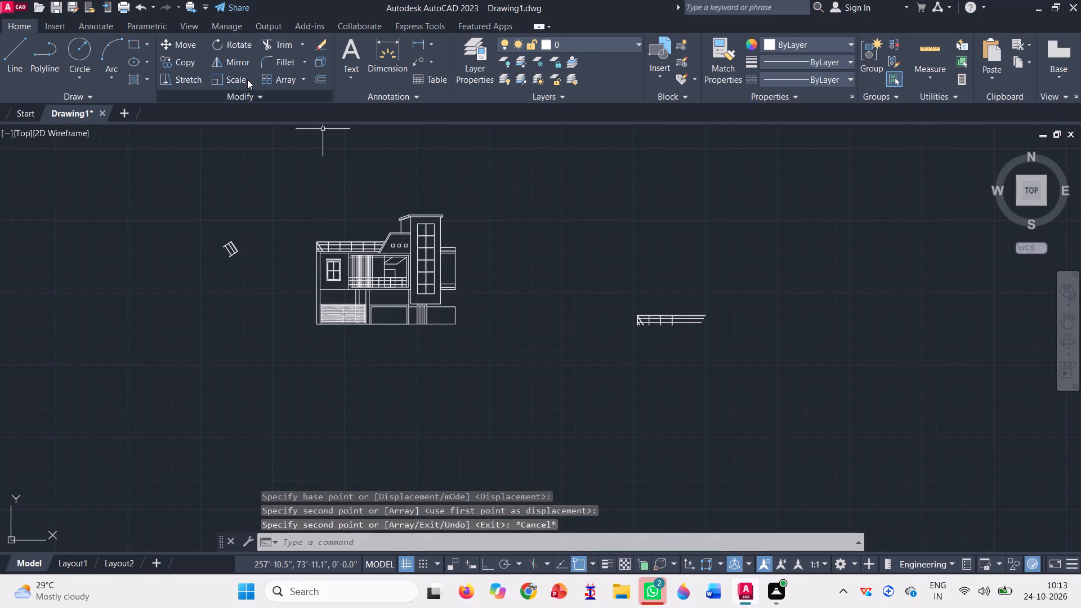
Mirror the copied railing about a vertical axis just beyond its open right end with Ortho on, keeping the source objects.
{"action": "left_click", "coordinate": [227, 60]}
{"action": "left_click", "coordinate": [747, 368]}
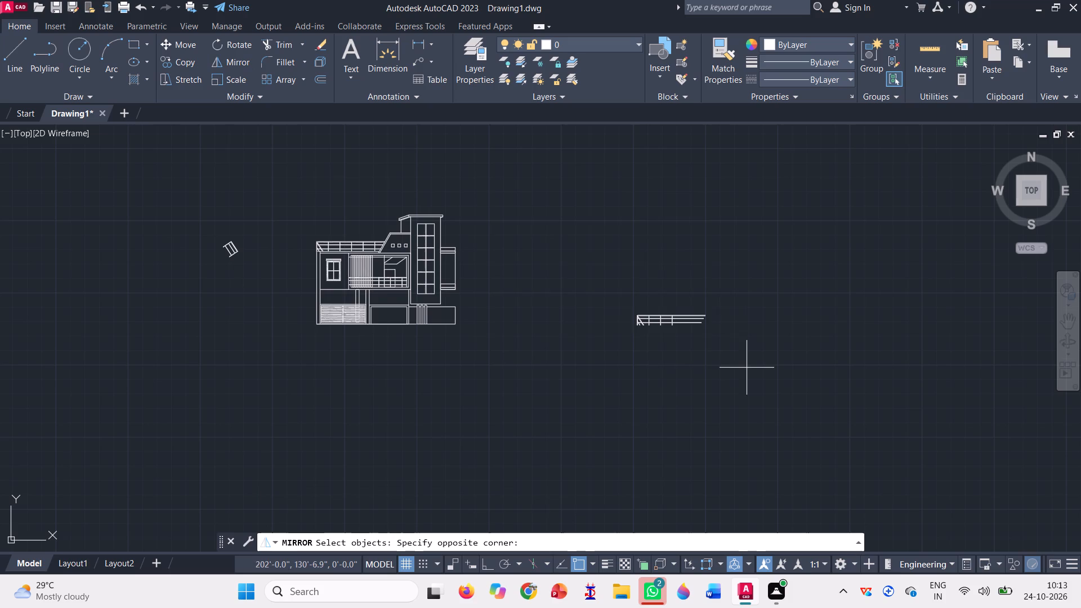
{"action": "left_click", "coordinate": [592, 277]}
{"action": "key", "text": "space"}
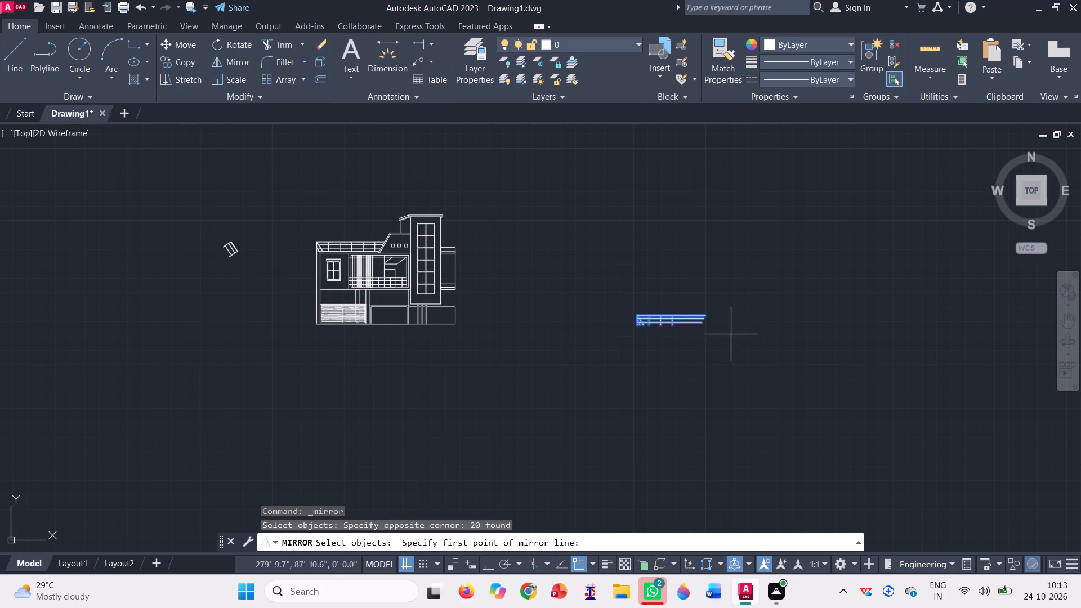
{"action": "left_click", "coordinate": [730, 334]}
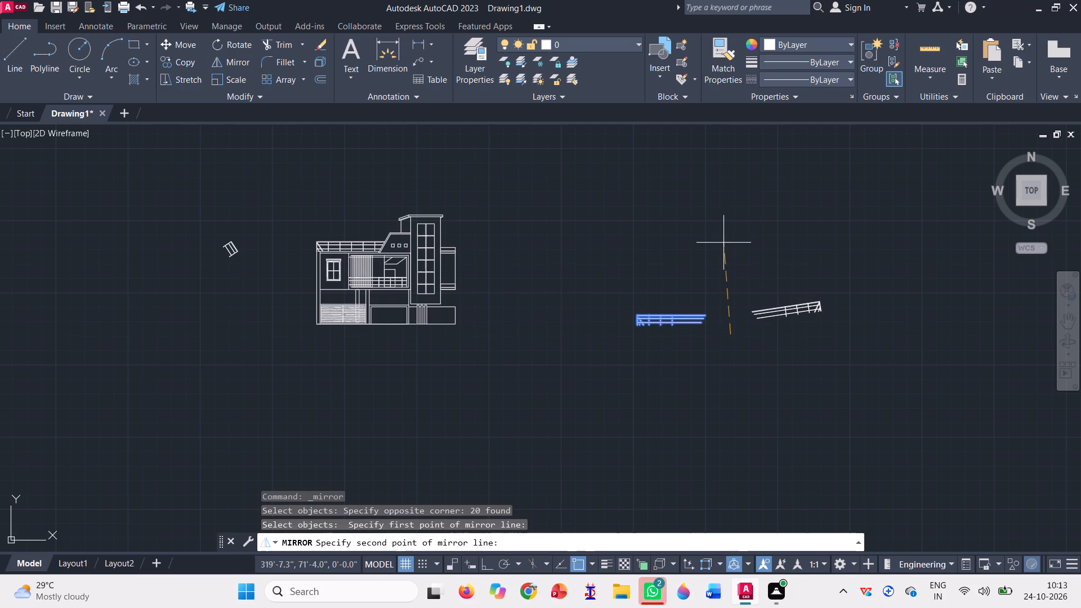
{"action": "key", "text": "F8"}
{"action": "left_click", "coordinate": [723, 240]}
{"action": "key", "text": "space"}
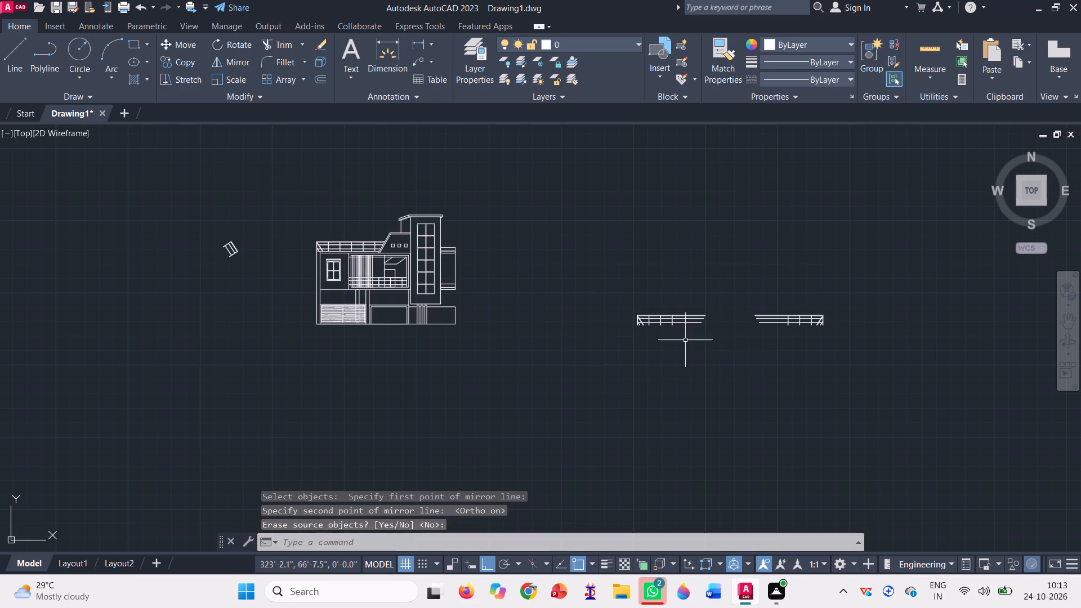
Erase the unmirrored railing copy, leaving the mirrored one.
{"action": "left_click", "coordinate": [729, 347]}
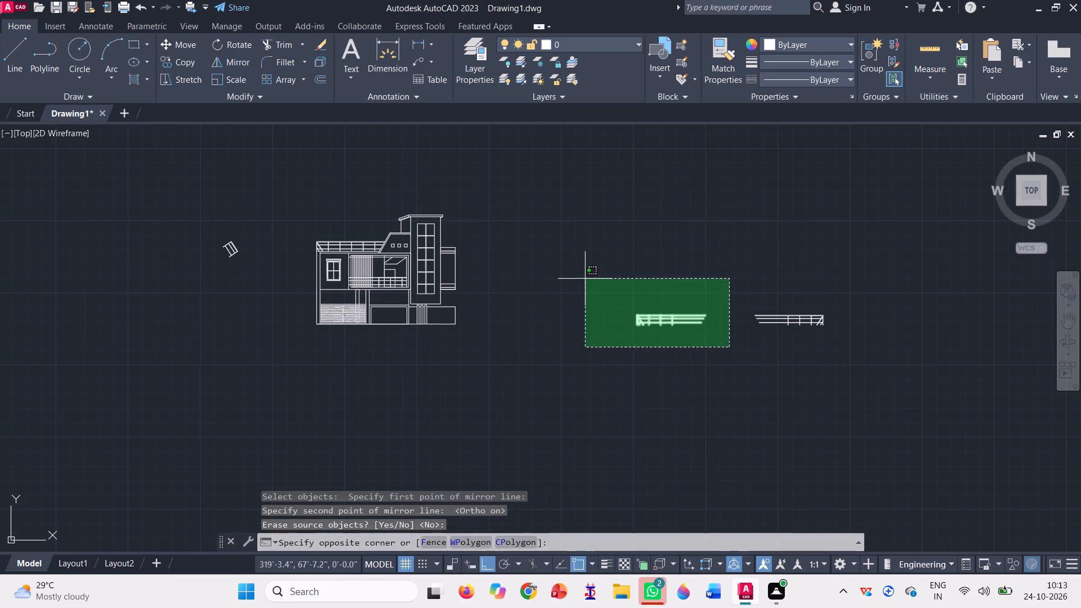
{"action": "left_click", "coordinate": [585, 278]}
{"action": "key", "text": "Delete"}
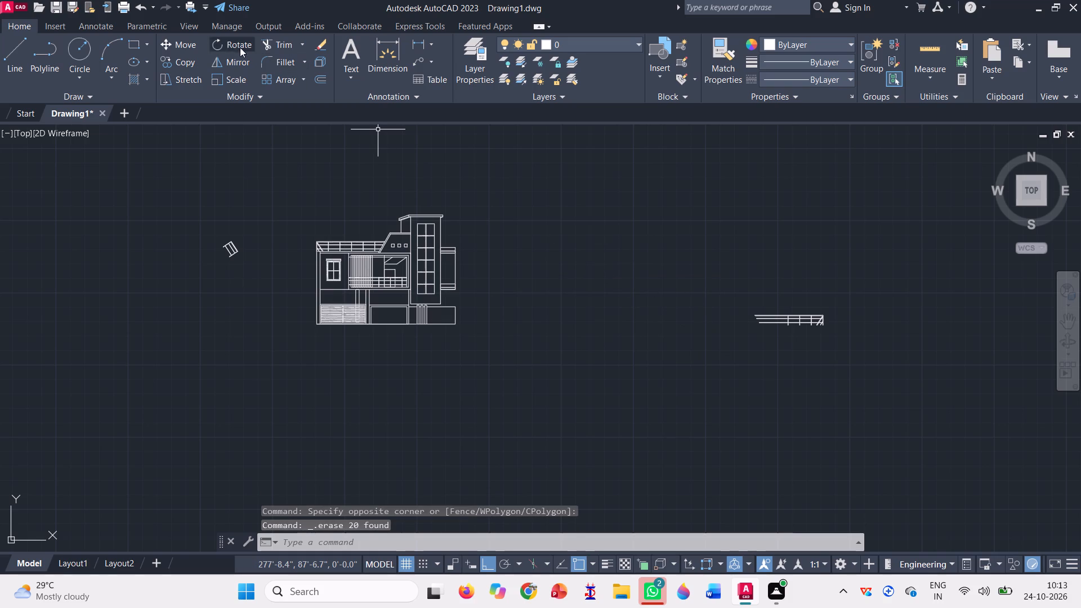
Draw a vertical cutting line through the mirrored railing, between its two posts nearest the open left end.
{"action": "key", "text": "l"}
{"action": "key", "text": "Return"}
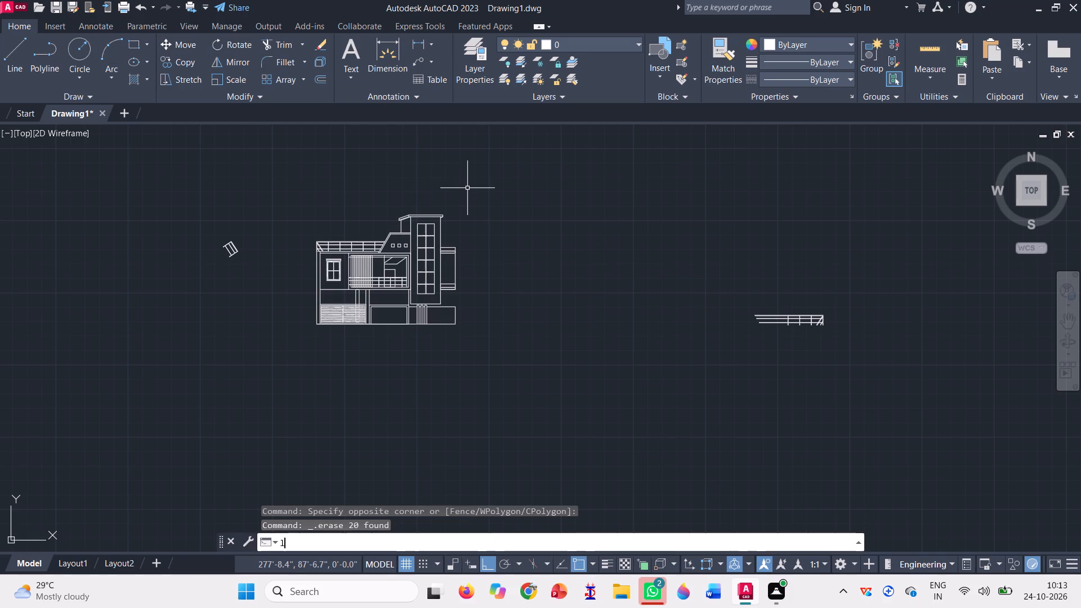
{"action": "scroll", "coordinate": [775, 341], "scroll_direction": "up", "scroll_amount": 1}
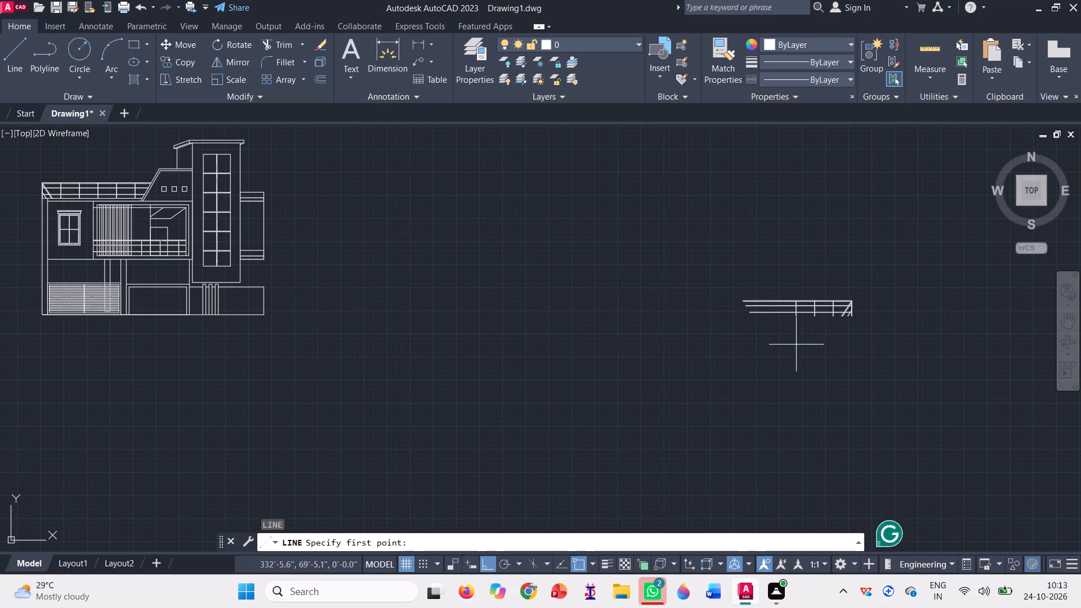
{"action": "left_click", "coordinate": [806, 329]}
{"action": "left_click", "coordinate": [807, 225]}
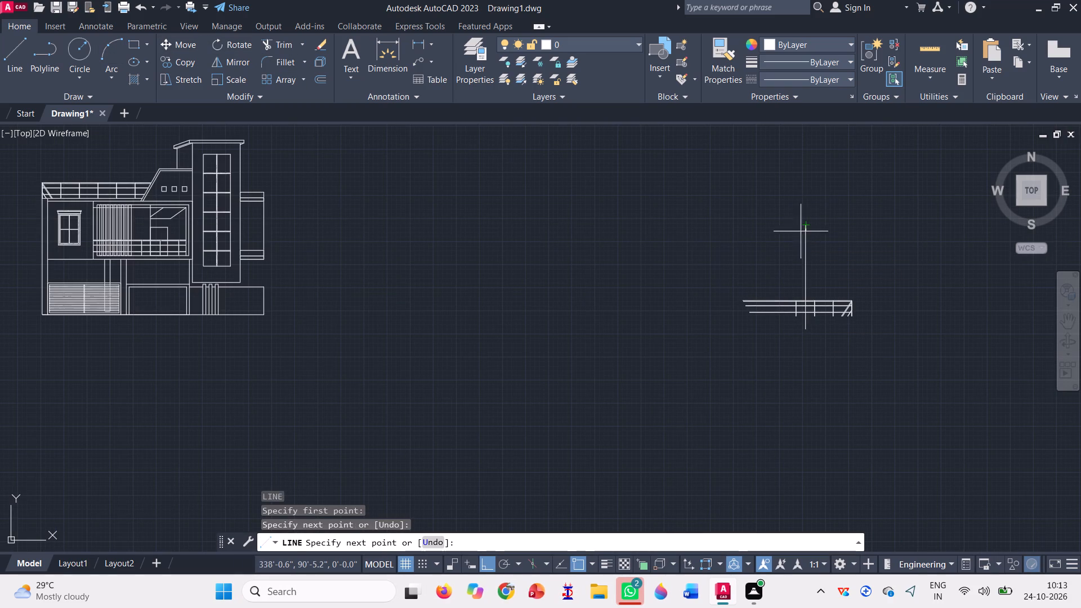
{"action": "key", "text": "space"}
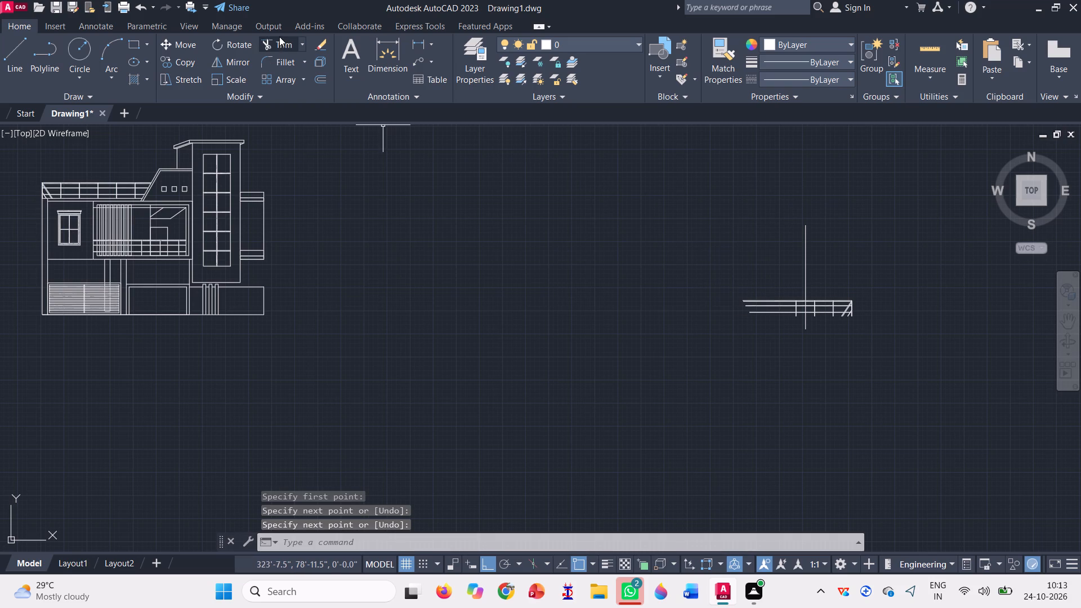
Trim the mirrored railing's rails between the cutting line and the post just to its left.
{"action": "left_click", "coordinate": [279, 37]}
{"action": "scroll", "coordinate": [796, 316], "scroll_direction": "up", "scroll_amount": 4}
{"action": "left_click", "coordinate": [824, 312]}
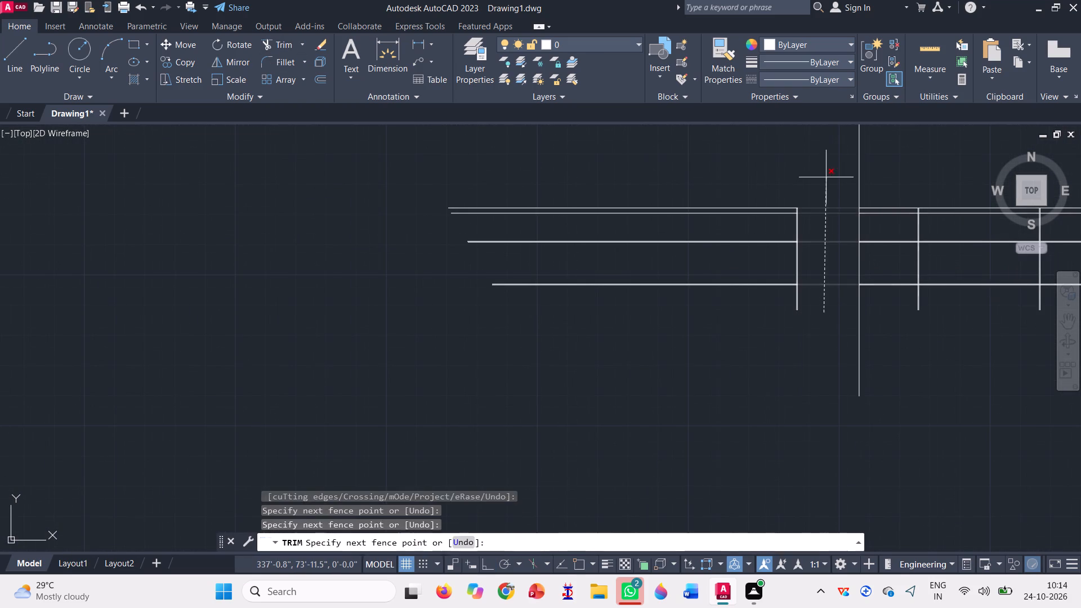
{"action": "left_click", "coordinate": [826, 177]}
{"action": "scroll", "coordinate": [596, 311], "scroll_direction": "down", "scroll_amount": 2}
{"action": "key", "text": "Escape"}
Erase the vertical cutting line together with the leftover rails and post on its left side.
{"action": "left_click", "coordinate": [723, 206]}
{"action": "left_click", "coordinate": [642, 203]}
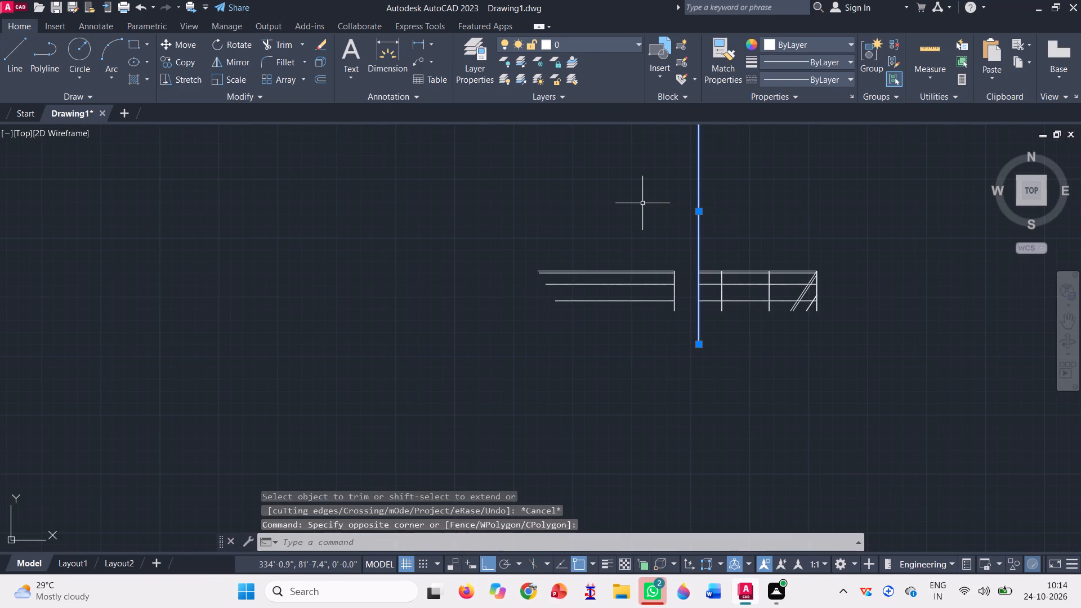
{"action": "left_click", "coordinate": [690, 320]}
{"action": "left_click", "coordinate": [521, 231]}
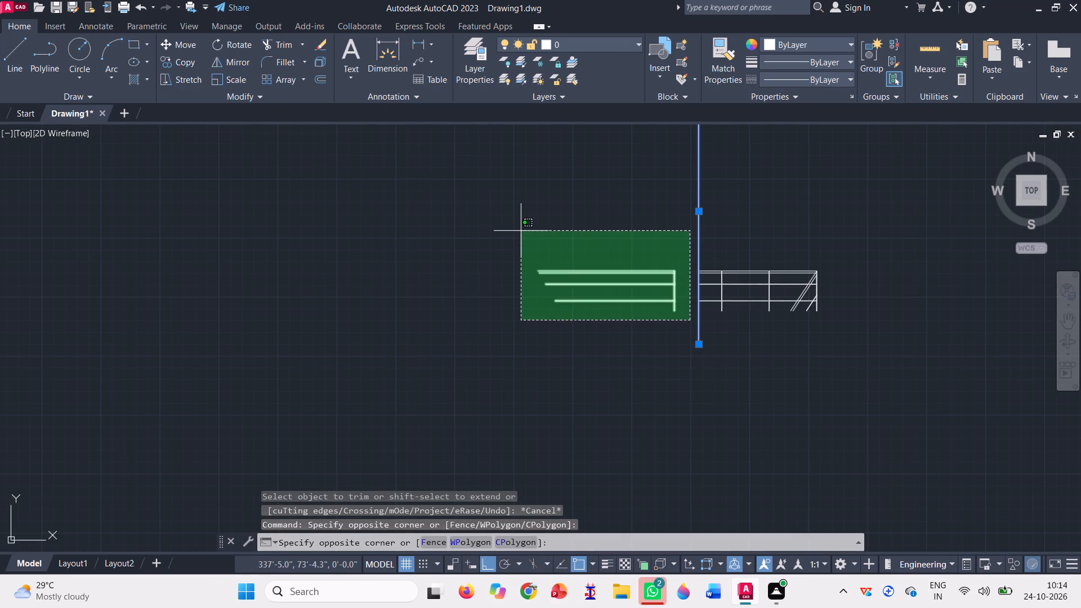
{"action": "key", "text": "Delete"}
Copy the shortened railing by its outer post's bottom corner onto the upper outer corner of the tower's lower side balcony slab.
{"action": "scroll", "coordinate": [524, 236], "scroll_direction": "down", "scroll_amount": 4}
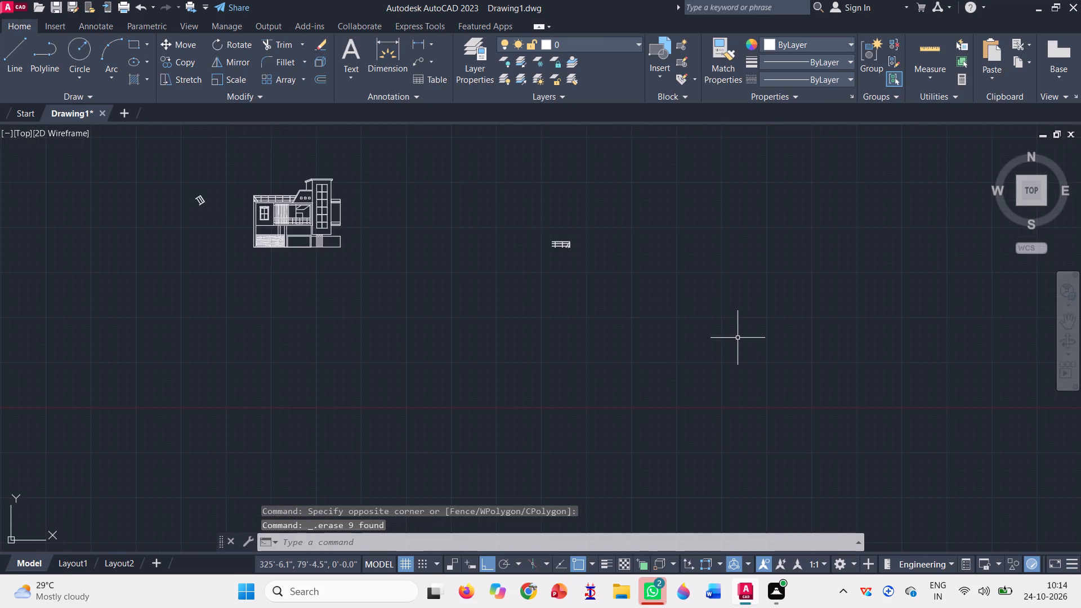
{"action": "scroll", "coordinate": [739, 338], "scroll_direction": "down", "scroll_amount": 1}
{"action": "left_click", "coordinate": [186, 55]}
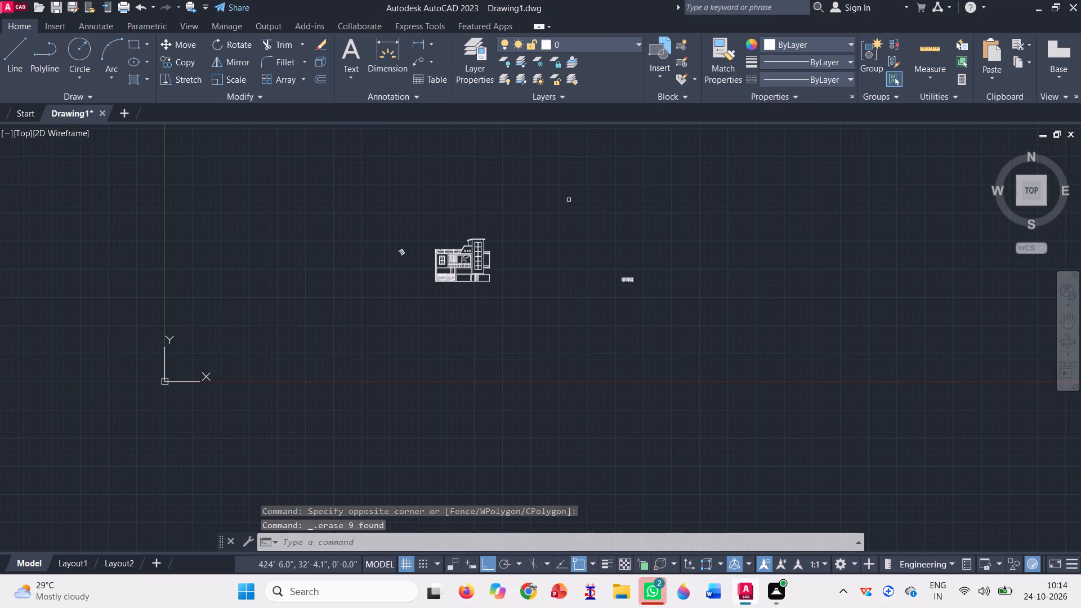
{"action": "left_click", "coordinate": [666, 297]}
{"action": "left_click", "coordinate": [588, 241]}
{"action": "scroll", "coordinate": [645, 275], "scroll_direction": "up", "scroll_amount": 3}
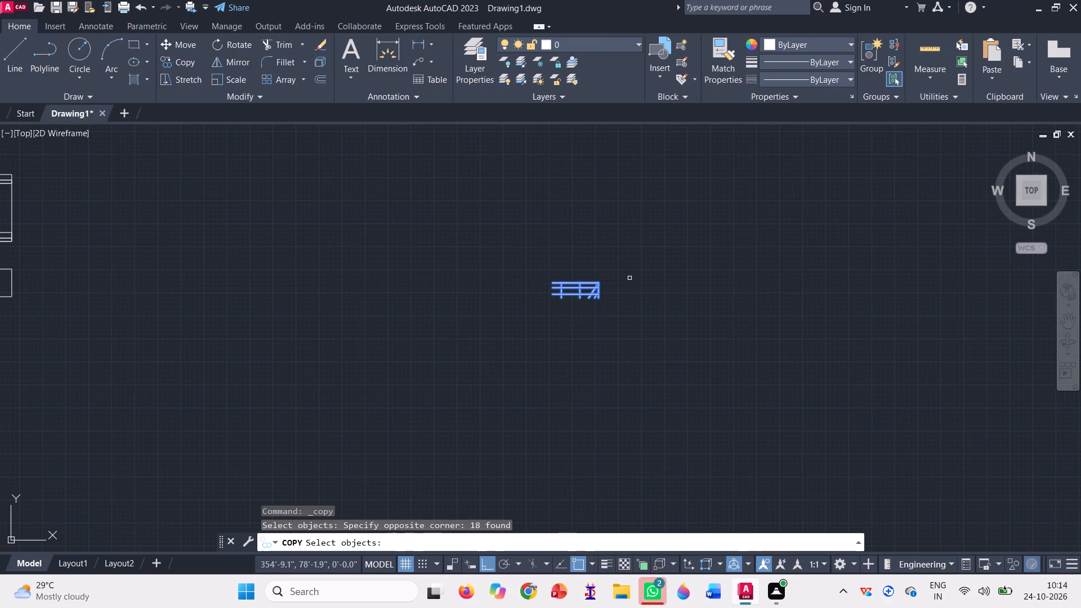
{"action": "scroll", "coordinate": [629, 278], "scroll_direction": "up", "scroll_amount": 3}
{"action": "scroll", "coordinate": [489, 381], "scroll_direction": "up", "scroll_amount": 3}
{"action": "key", "text": "space"}
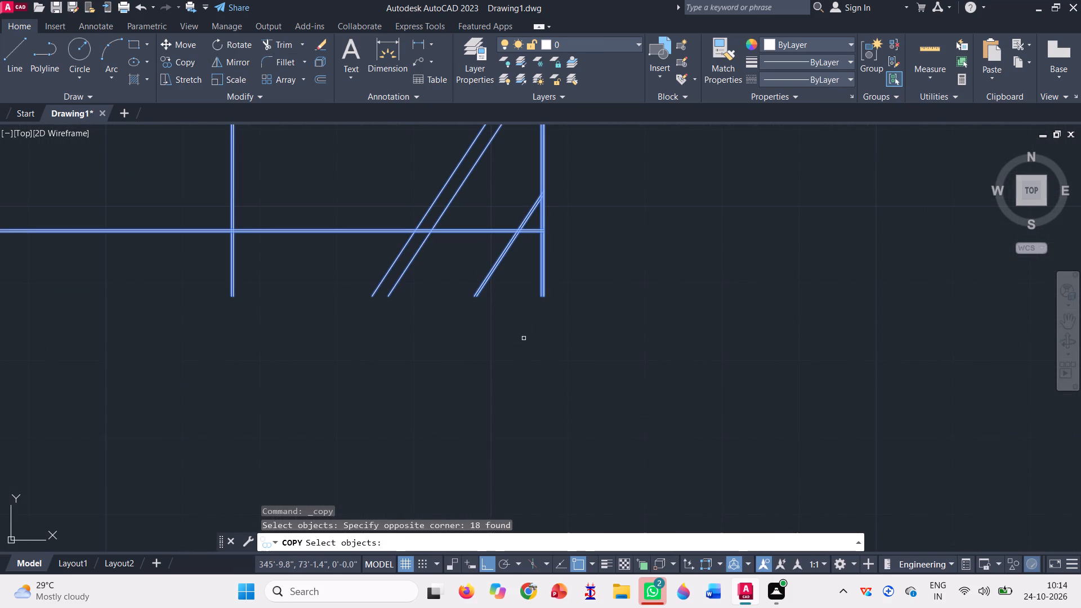
{"action": "scroll", "coordinate": [547, 301], "scroll_direction": "up", "scroll_amount": 7}
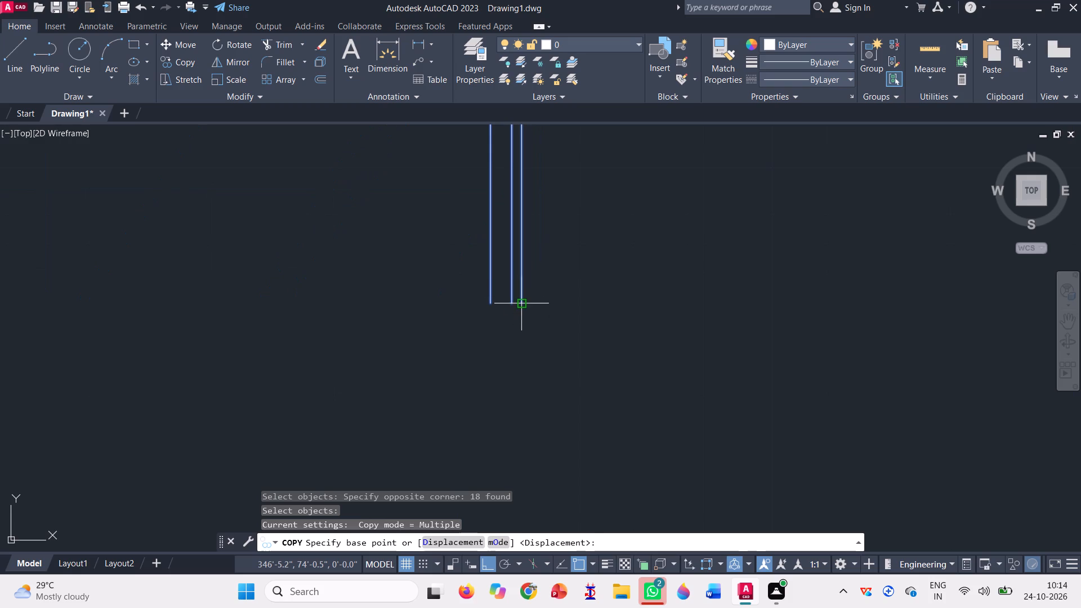
{"action": "left_click", "coordinate": [521, 303]}
{"action": "scroll", "coordinate": [694, 397], "scroll_direction": "down", "scroll_amount": 10}
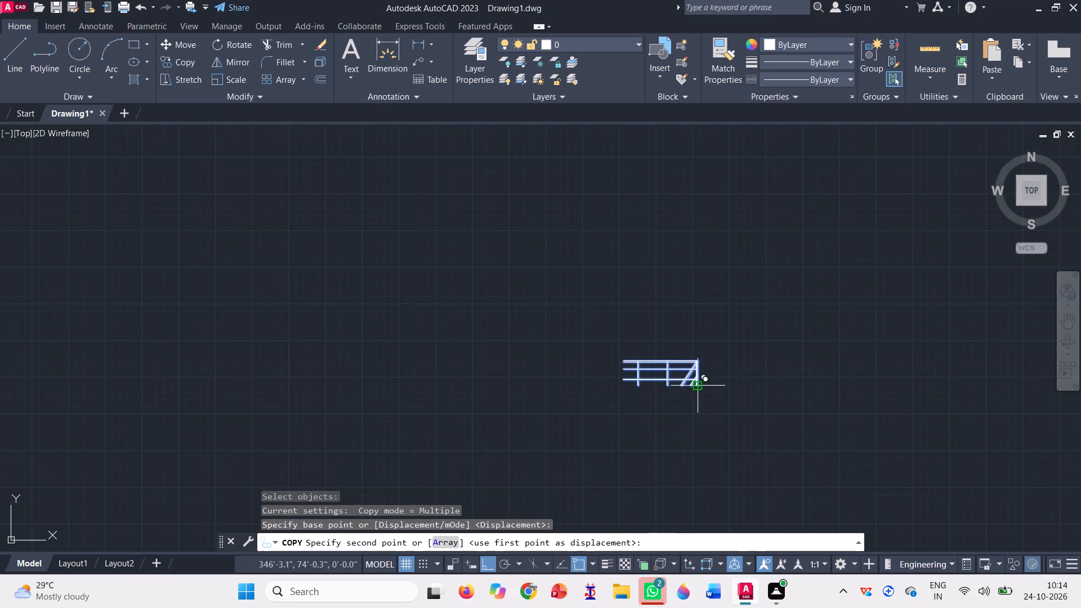
{"action": "scroll", "coordinate": [700, 386], "scroll_direction": "down", "scroll_amount": 2}
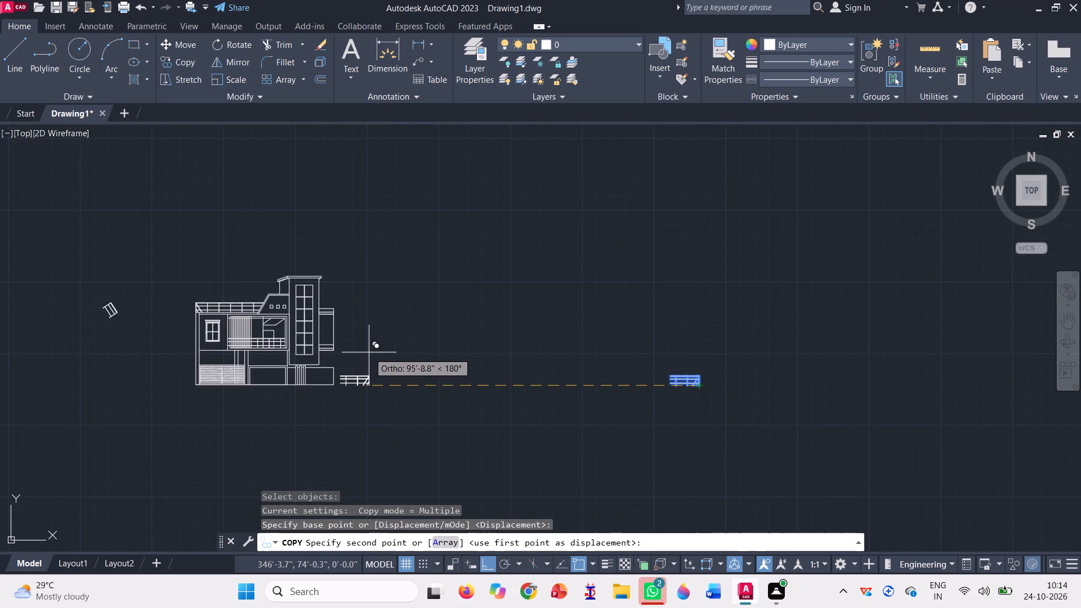
{"action": "key", "text": "F8"}
{"action": "scroll", "coordinate": [323, 341], "scroll_direction": "up", "scroll_amount": 6}
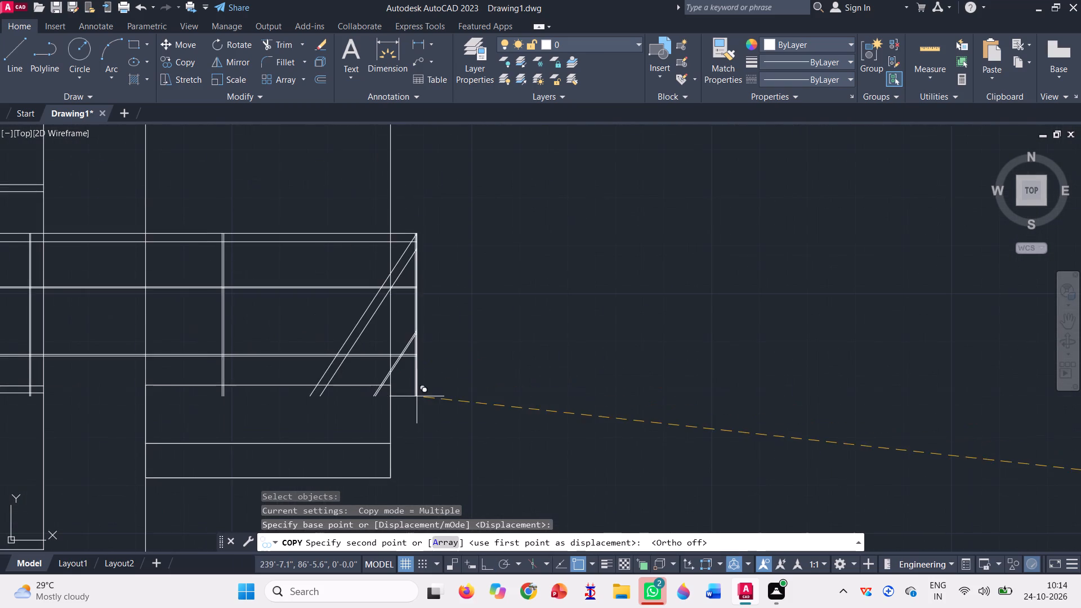
{"action": "left_click", "coordinate": [391, 382]}
{"action": "scroll", "coordinate": [435, 397], "scroll_direction": "down", "scroll_amount": 2}
{"action": "key", "text": "Escape"}
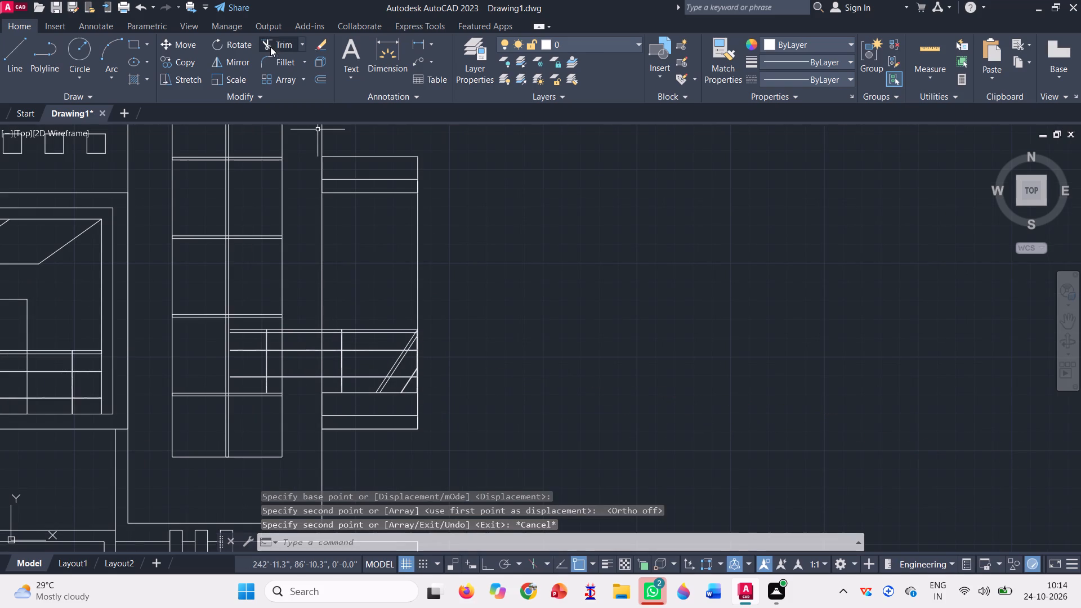
Trim the copied railing's rails that extend past the tower's right edge, using fences across them.
{"action": "left_click", "coordinate": [270, 40]}
{"action": "scroll", "coordinate": [249, 388], "scroll_direction": "up", "scroll_amount": 3}
{"action": "left_click", "coordinate": [246, 379]}
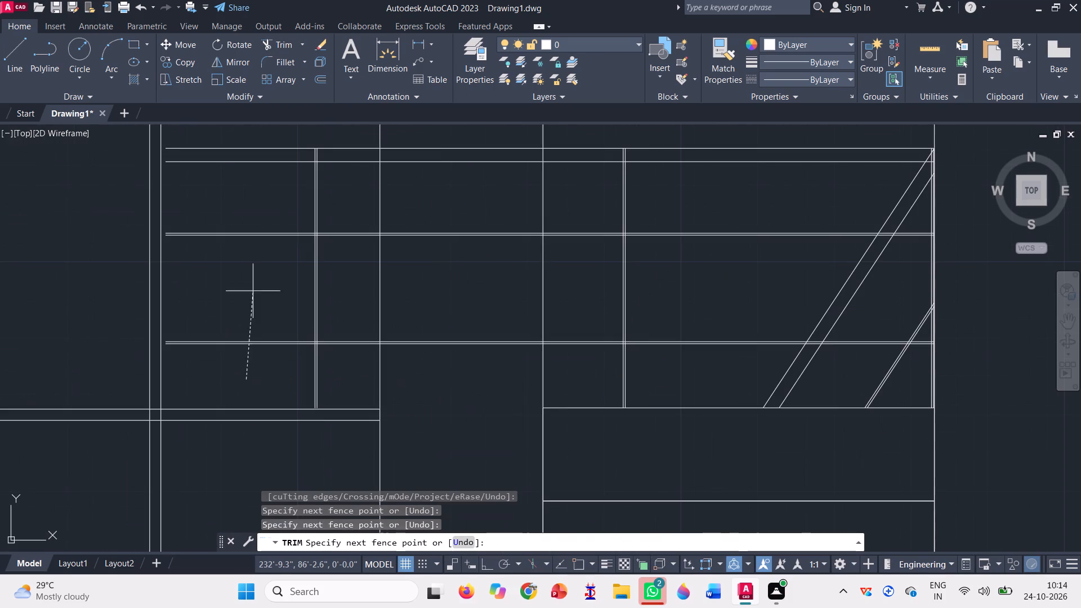
{"action": "left_click", "coordinate": [270, 130]}
{"action": "left_click", "coordinate": [320, 136]}
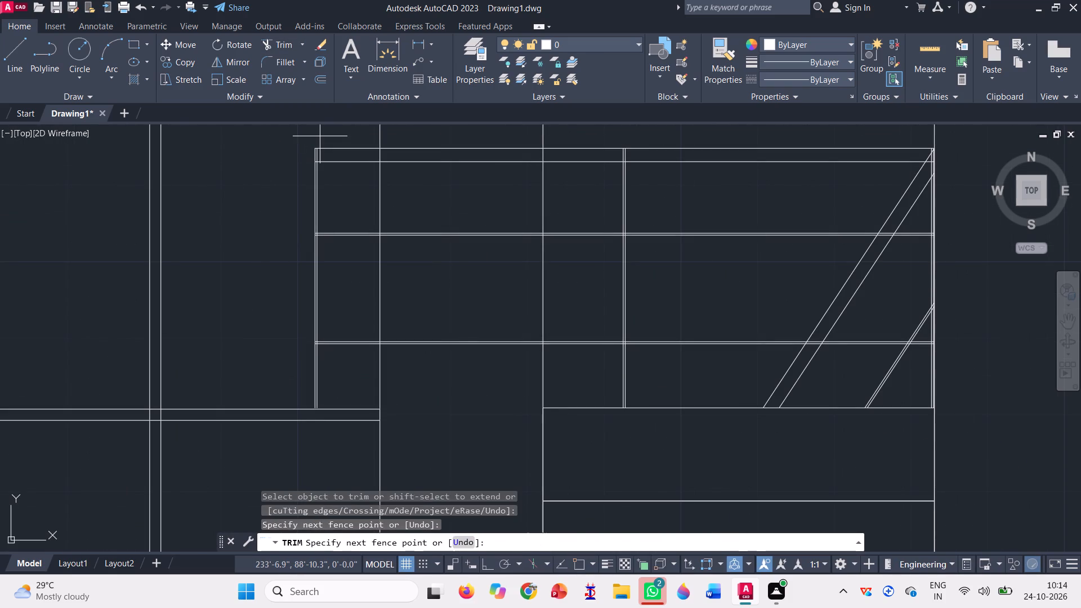
{"action": "left_click", "coordinate": [340, 353]}
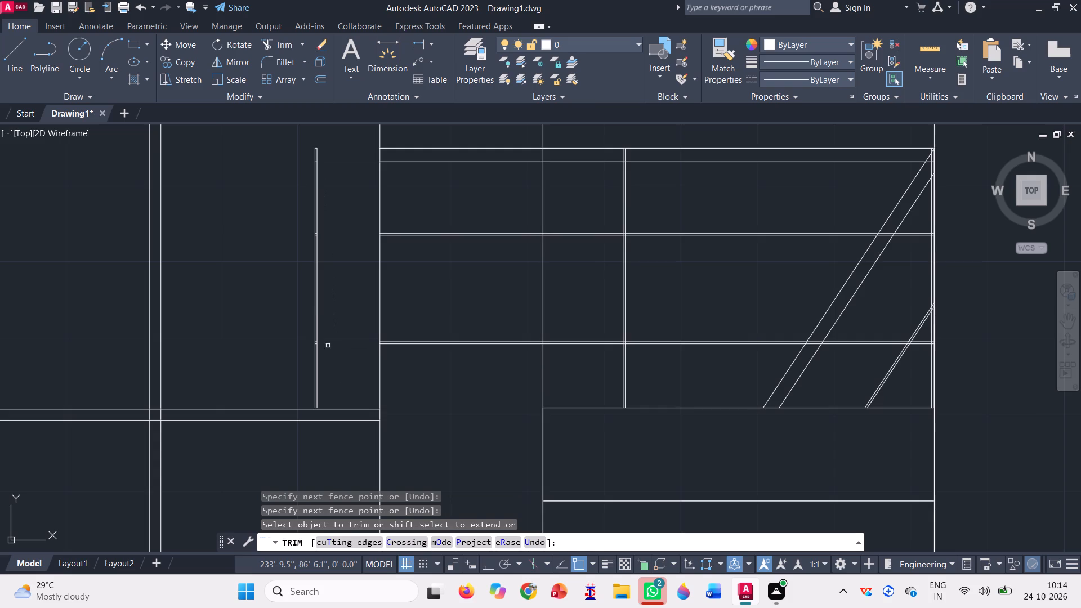
{"action": "scroll", "coordinate": [307, 302], "scroll_direction": "down", "scroll_amount": 1}
{"action": "left_click", "coordinate": [395, 355]}
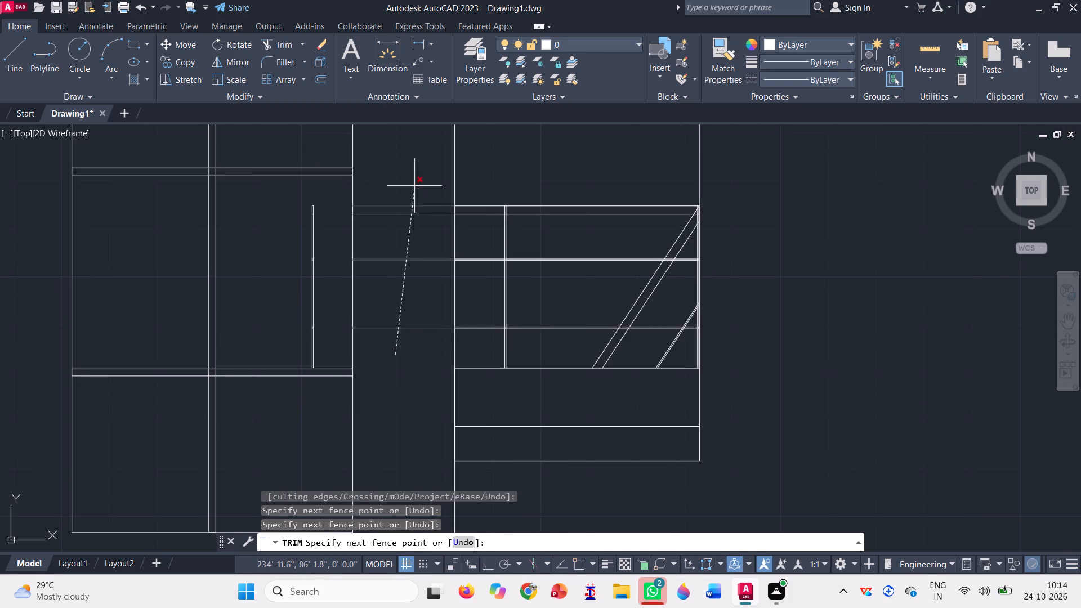
{"action": "left_click", "coordinate": [414, 184]}
{"action": "key", "text": "Escape"}
Erase the leftover railing post and the tiny stray fragment inside the tower beside the window grid.
{"action": "left_click", "coordinate": [331, 329]}
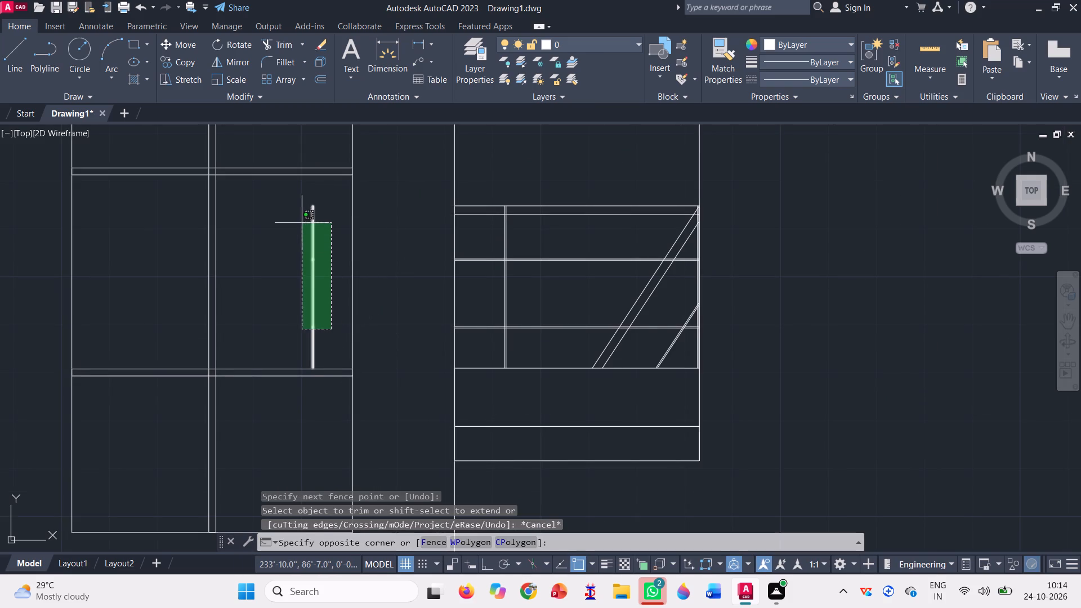
{"action": "left_click", "coordinate": [290, 207]}
{"action": "key", "text": "Delete"}
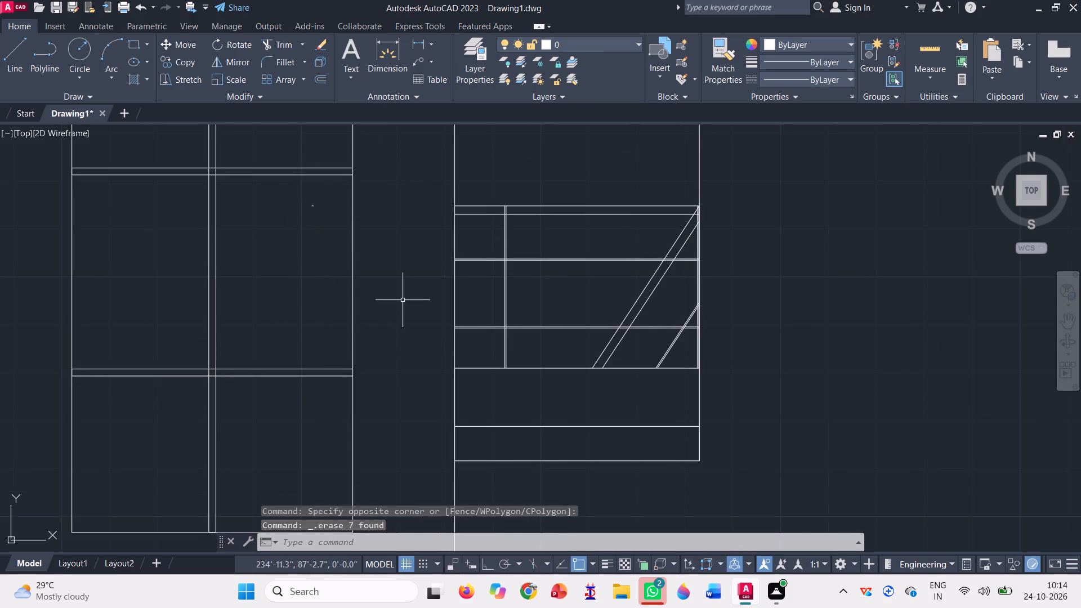
{"action": "scroll", "coordinate": [320, 200], "scroll_direction": "up", "scroll_amount": 2}
{"action": "left_click", "coordinate": [347, 265]}
{"action": "left_click", "coordinate": [266, 180]}
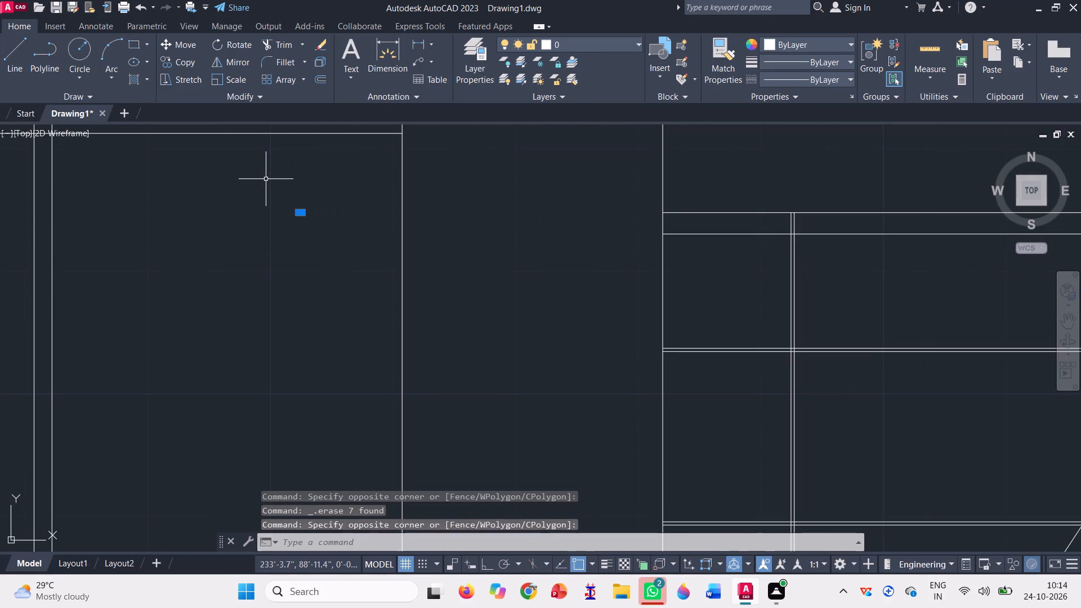
{"action": "key", "text": "Delete"}
Erase the vertical line joining the outer ends of the upper and lower side balcony slabs.
{"action": "scroll", "coordinate": [345, 205], "scroll_direction": "down", "scroll_amount": 2}
{"action": "scroll", "coordinate": [436, 260], "scroll_direction": "down", "scroll_amount": 2}
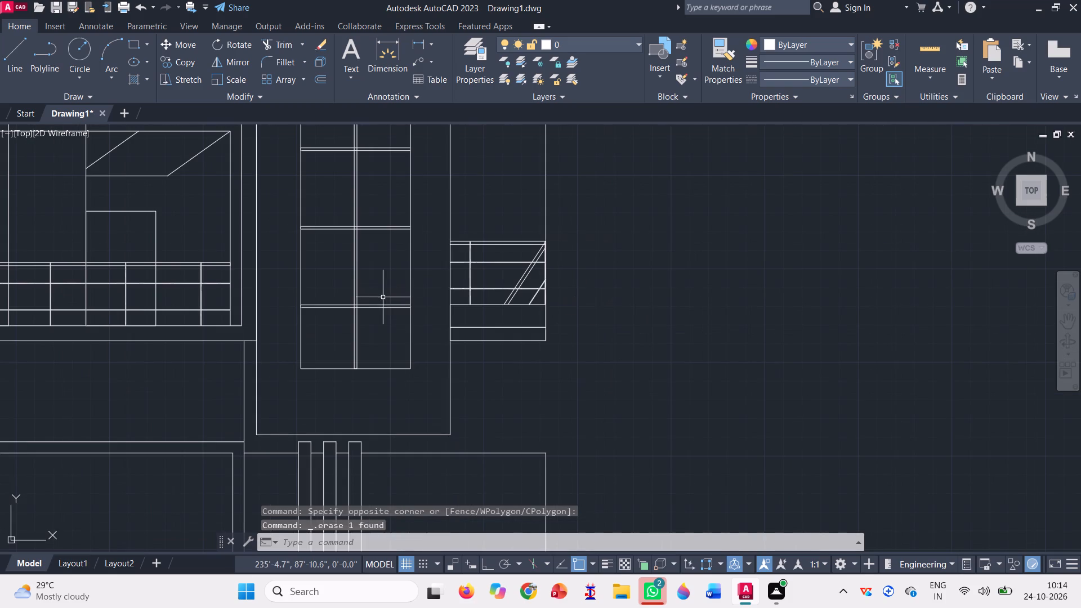
{"action": "scroll", "coordinate": [525, 358], "scroll_direction": "down", "scroll_amount": 3}
{"action": "left_click", "coordinate": [533, 305]}
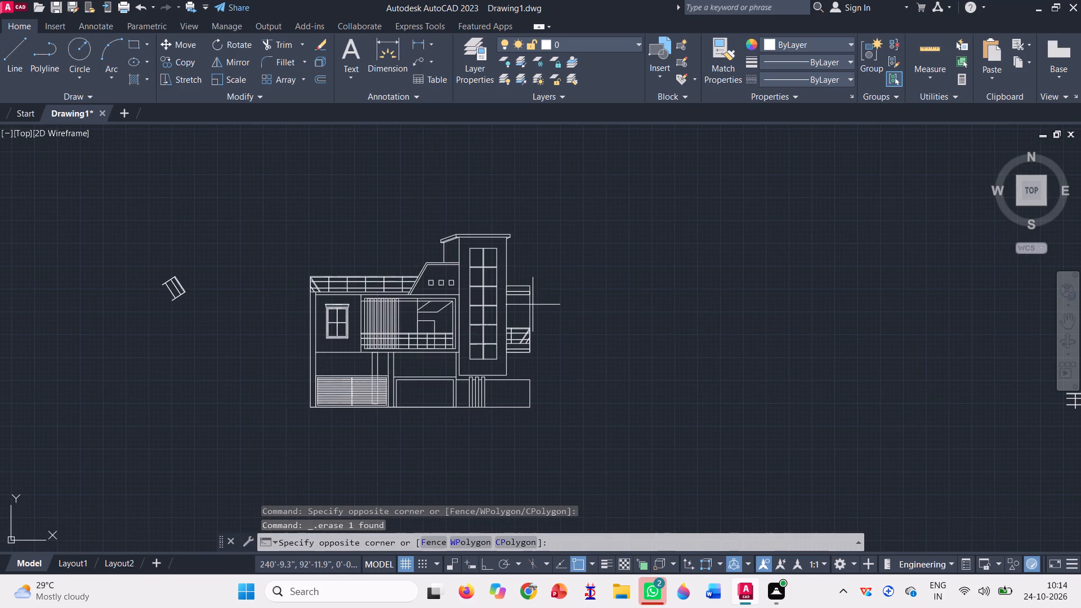
{"action": "left_click", "coordinate": [525, 303]}
{"action": "key", "text": "Delete"}
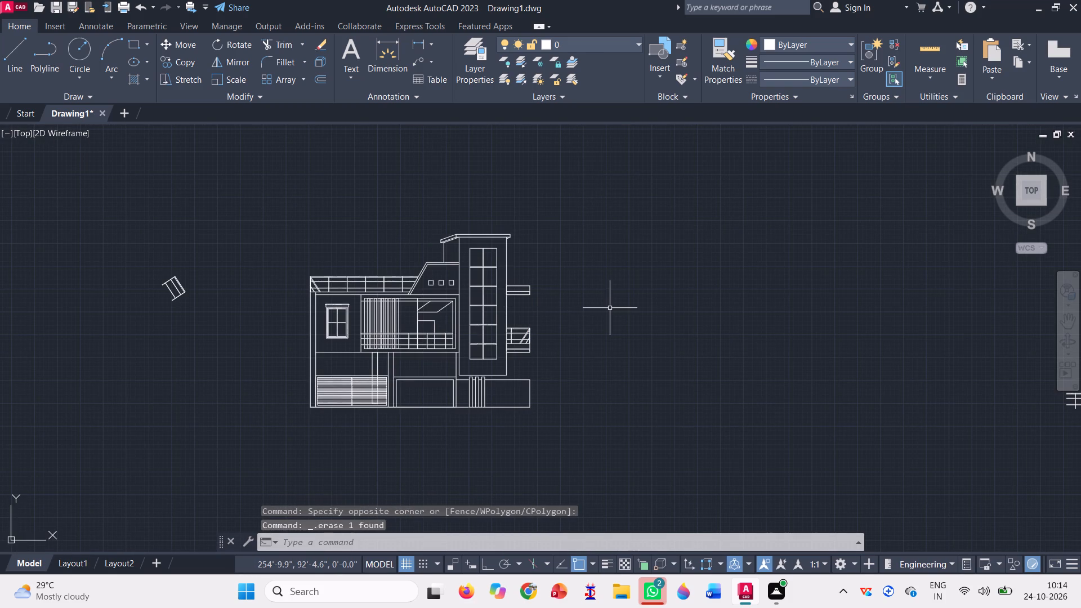
Erase the stray tilted railing piece left of the house.
{"action": "left_click", "coordinate": [206, 326]}
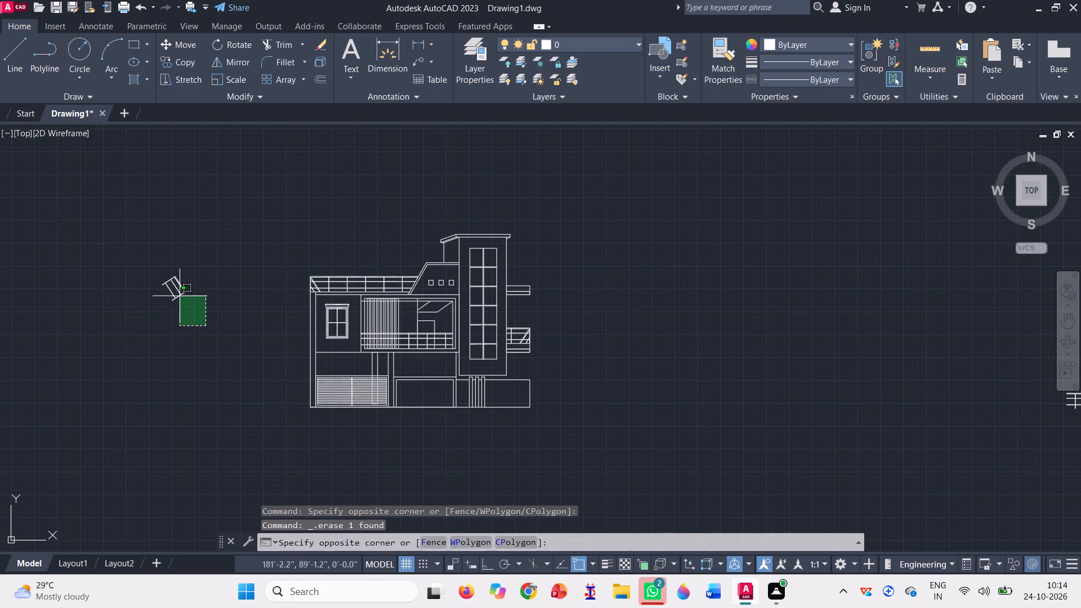
{"action": "left_click", "coordinate": [65, 199]}
{"action": "key", "text": "Delete"}
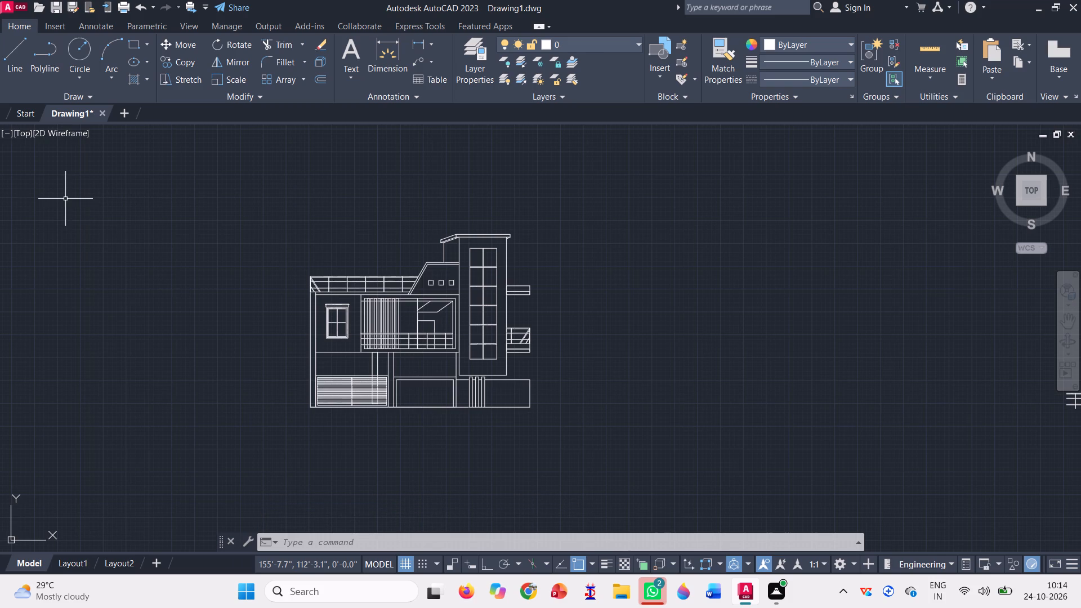
Copy the trimmed railing from the lower side balcony onto the upper one, aligning the slabs' top corners at the tower wall.
{"action": "left_click", "coordinate": [181, 62]}
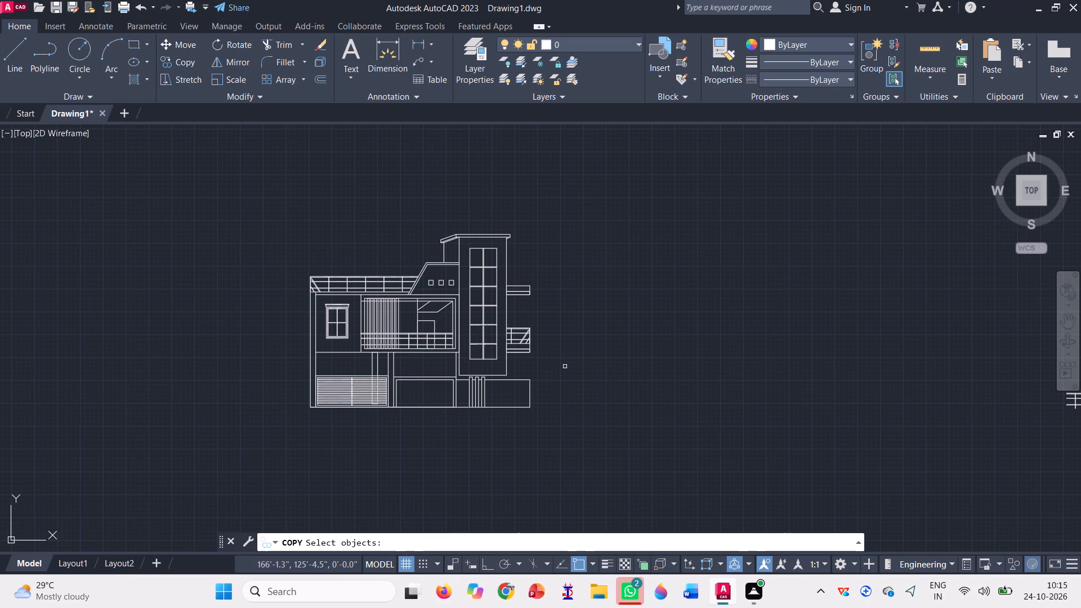
{"action": "scroll", "coordinate": [537, 352], "scroll_direction": "up", "scroll_amount": 3}
{"action": "scroll", "coordinate": [503, 276], "scroll_direction": "up", "scroll_amount": 2}
{"action": "left_click", "coordinate": [533, 378]}
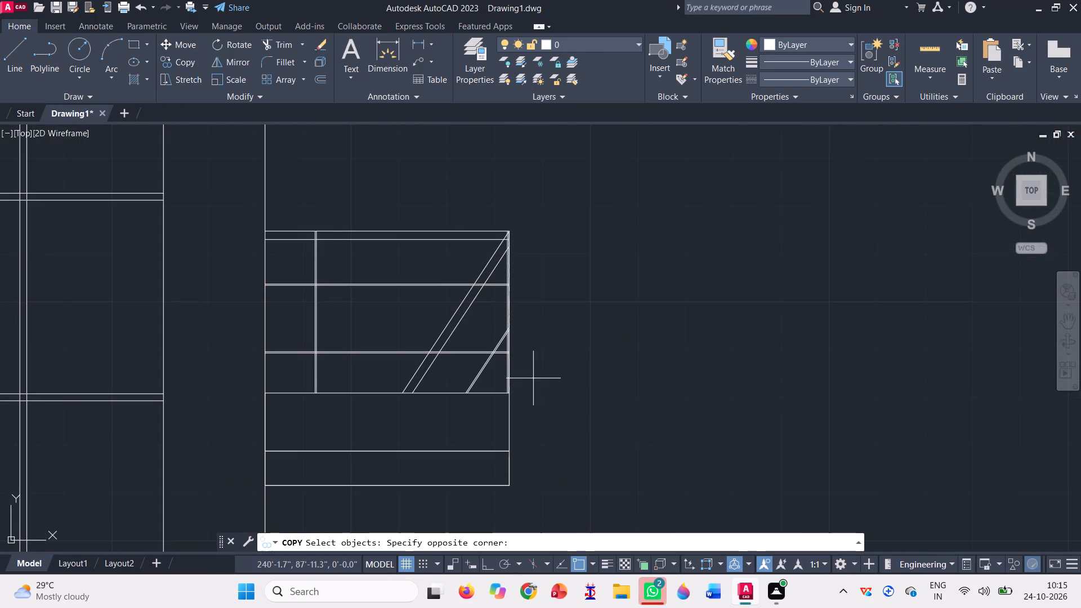
{"action": "left_click", "coordinate": [293, 216]}
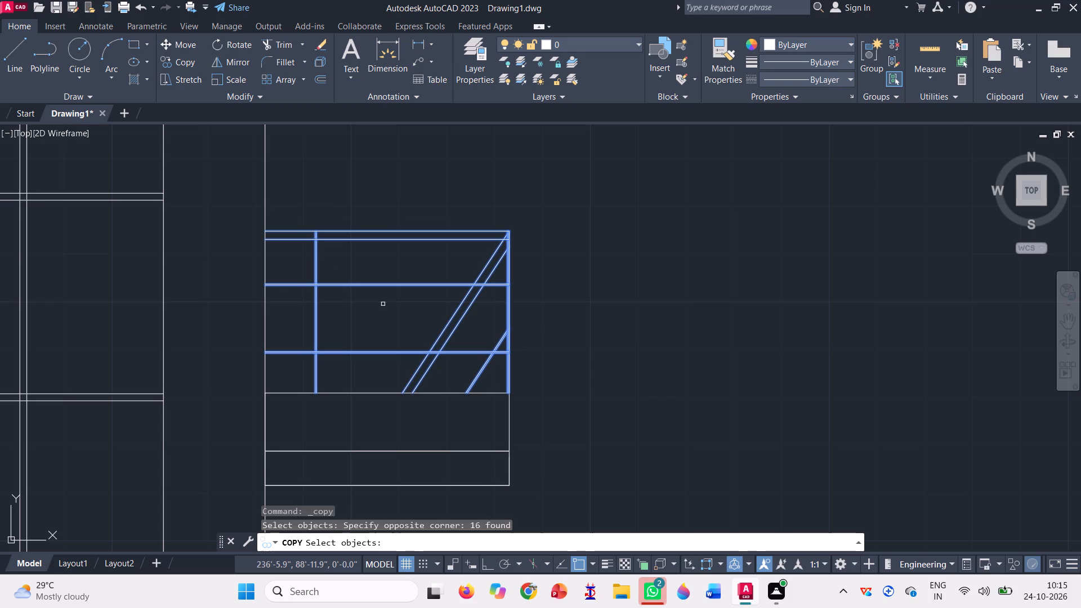
{"action": "key", "text": "space"}
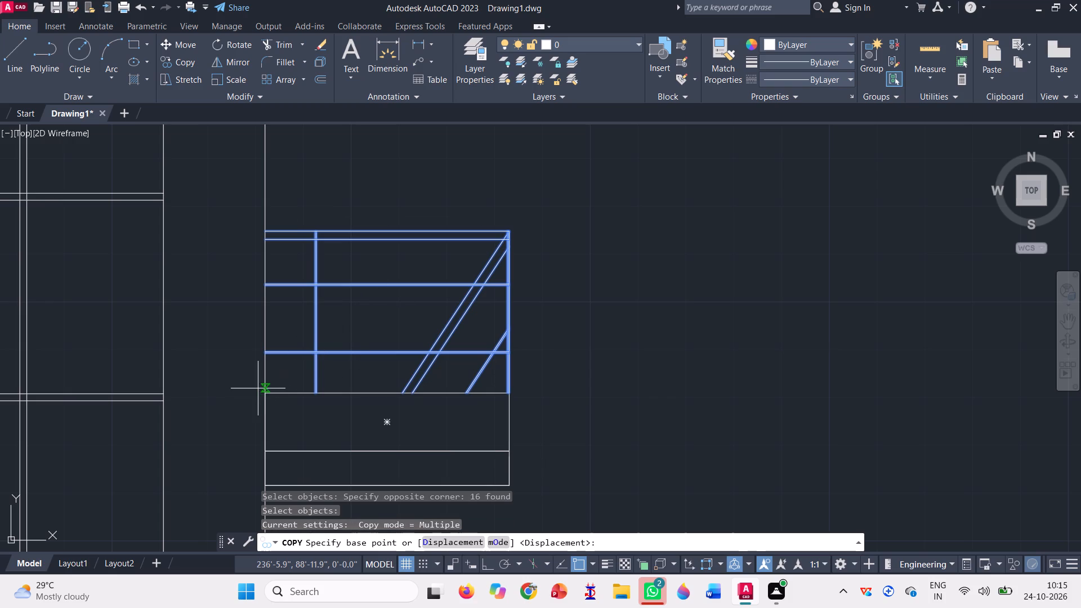
{"action": "left_click", "coordinate": [265, 393]}
{"action": "scroll", "coordinate": [382, 384], "scroll_direction": "down", "scroll_amount": 3}
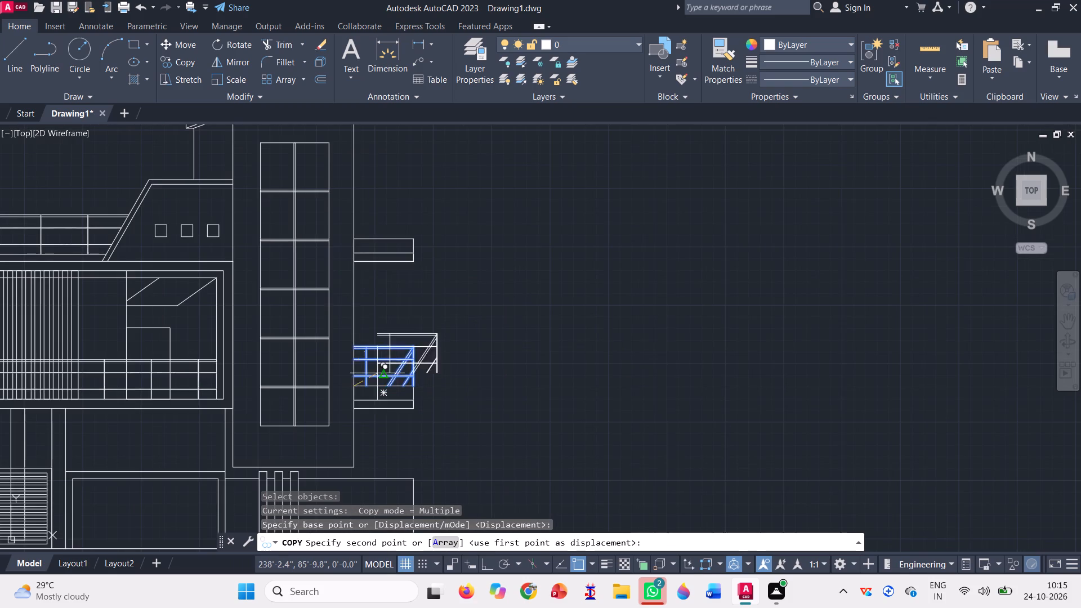
{"action": "scroll", "coordinate": [348, 236], "scroll_direction": "up", "scroll_amount": 3}
{"action": "left_click", "coordinate": [368, 243]}
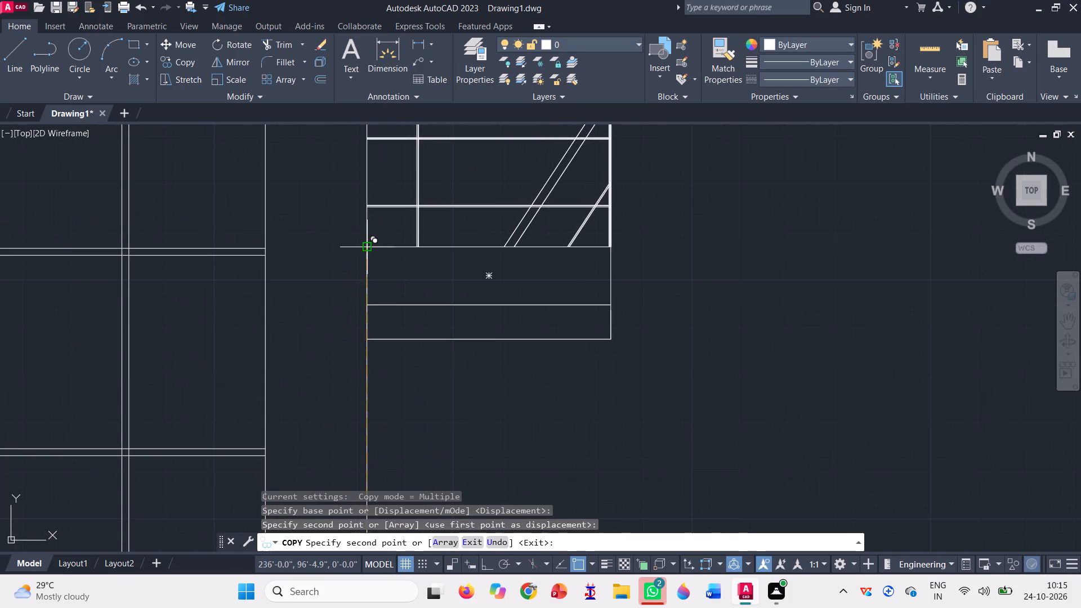
{"action": "key", "text": "Escape"}
Move both side-balcony railings down along the tower wall so their lower rail sits just below the slab's top edge.
{"action": "scroll", "coordinate": [373, 278], "scroll_direction": "down", "scroll_amount": 2}
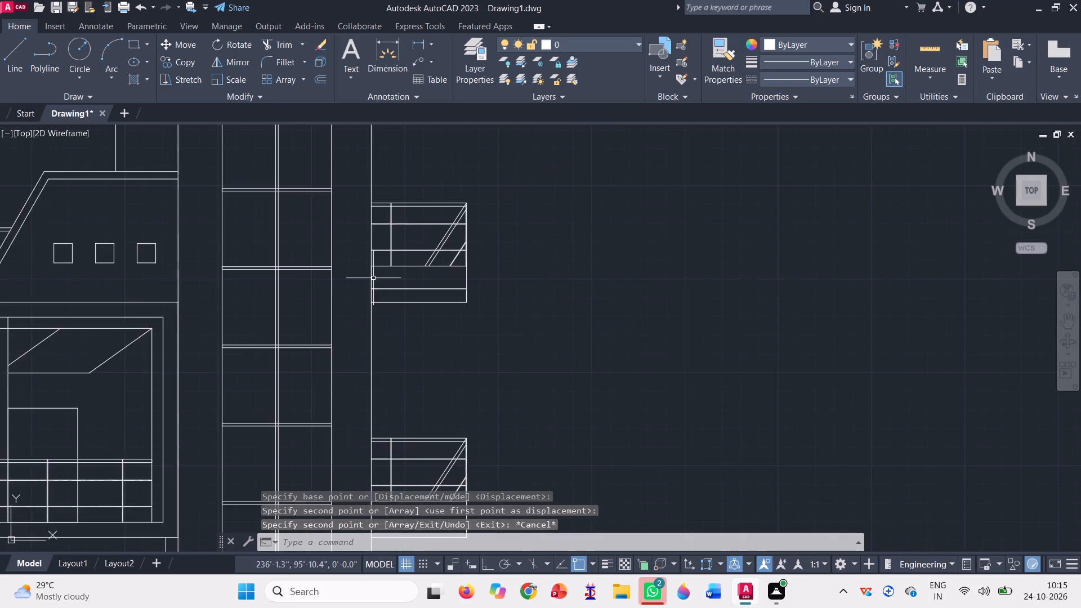
{"action": "scroll", "coordinate": [372, 279], "scroll_direction": "down", "scroll_amount": 3}
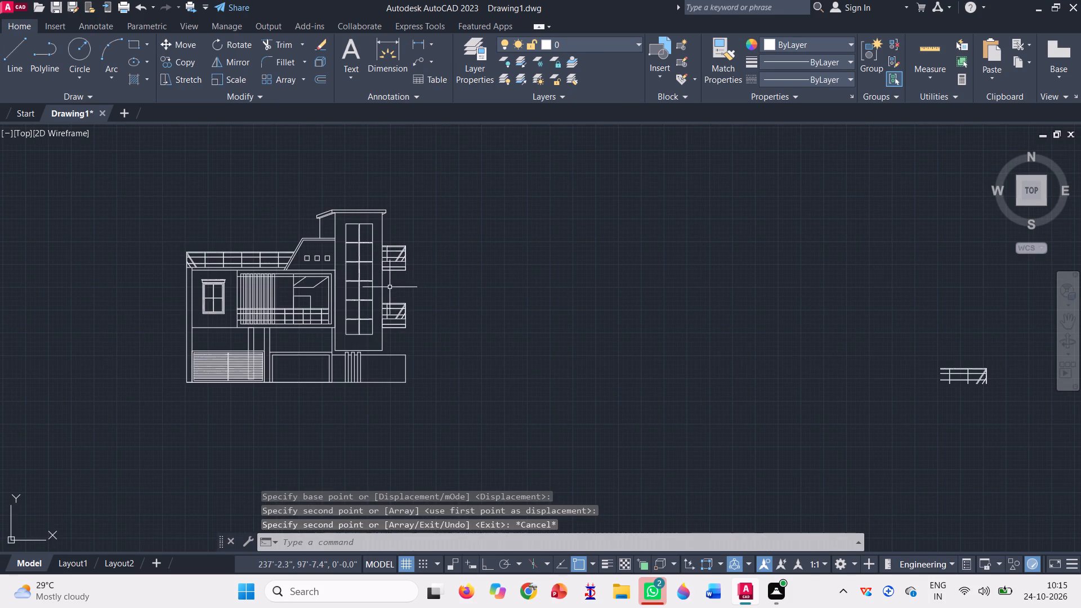
{"action": "scroll", "coordinate": [405, 232], "scroll_direction": "up", "scroll_amount": 2}
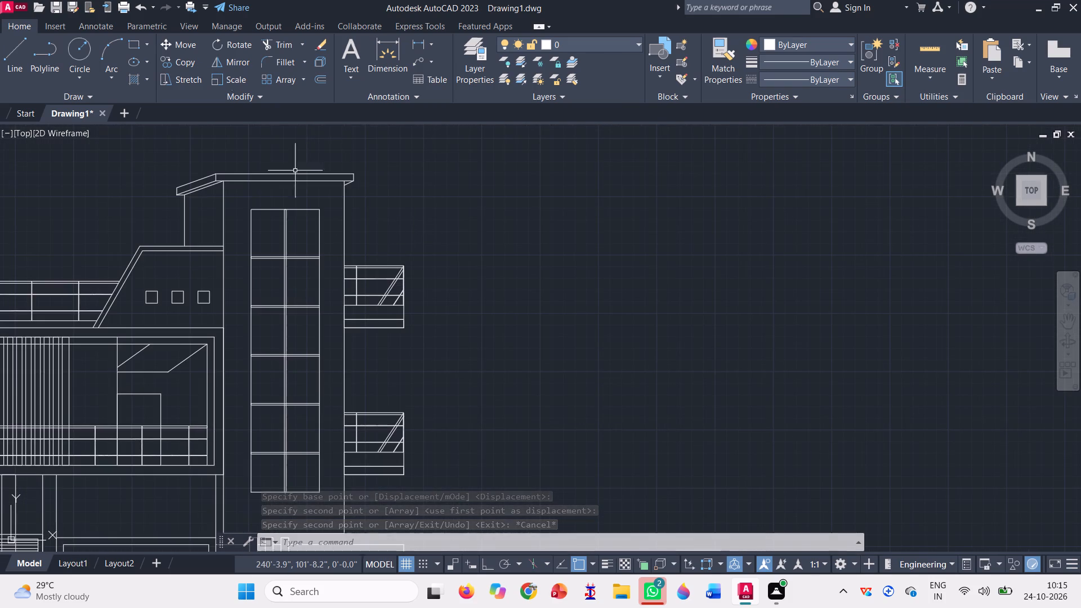
{"action": "left_click", "coordinate": [181, 45]}
{"action": "scroll", "coordinate": [383, 330], "scroll_direction": "up", "scroll_amount": 2}
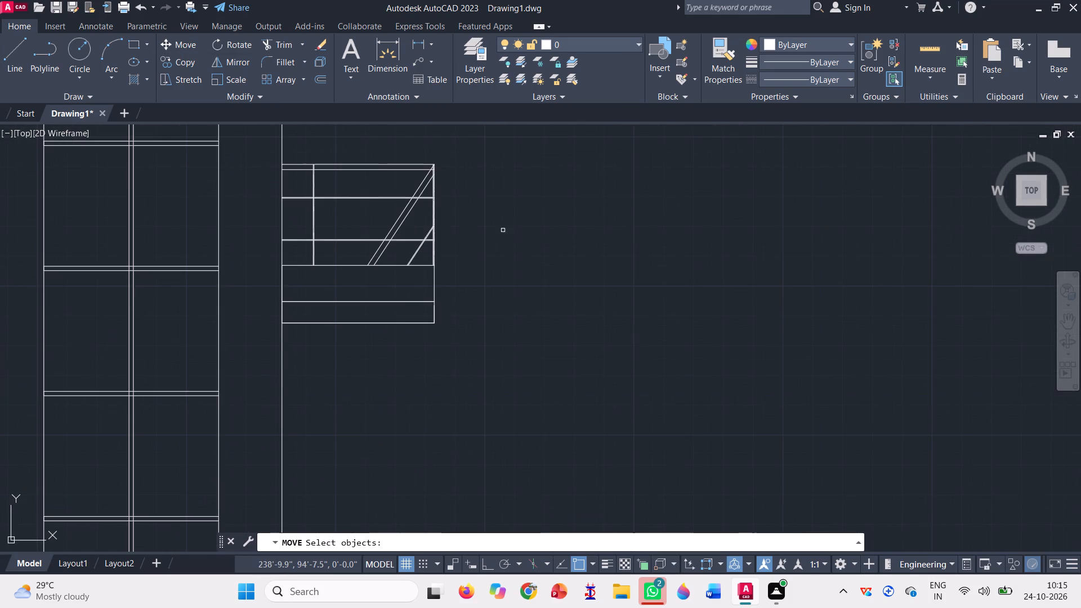
{"action": "left_click", "coordinate": [450, 251]}
{"action": "left_click", "coordinate": [302, 153]}
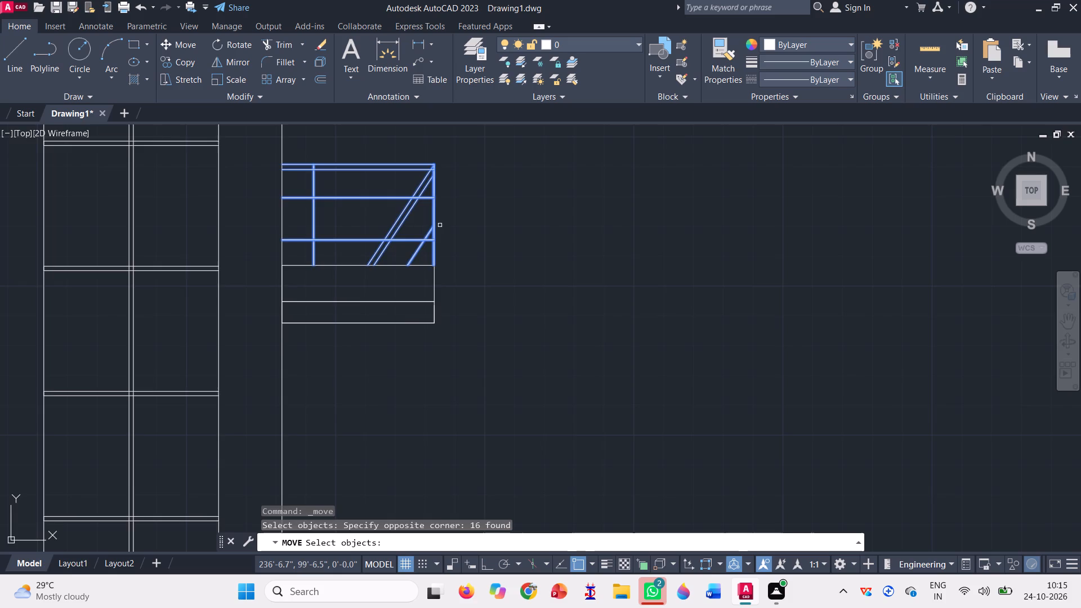
{"action": "scroll", "coordinate": [443, 223], "scroll_direction": "down", "scroll_amount": 3}
{"action": "scroll", "coordinate": [444, 302], "scroll_direction": "up", "scroll_amount": 3}
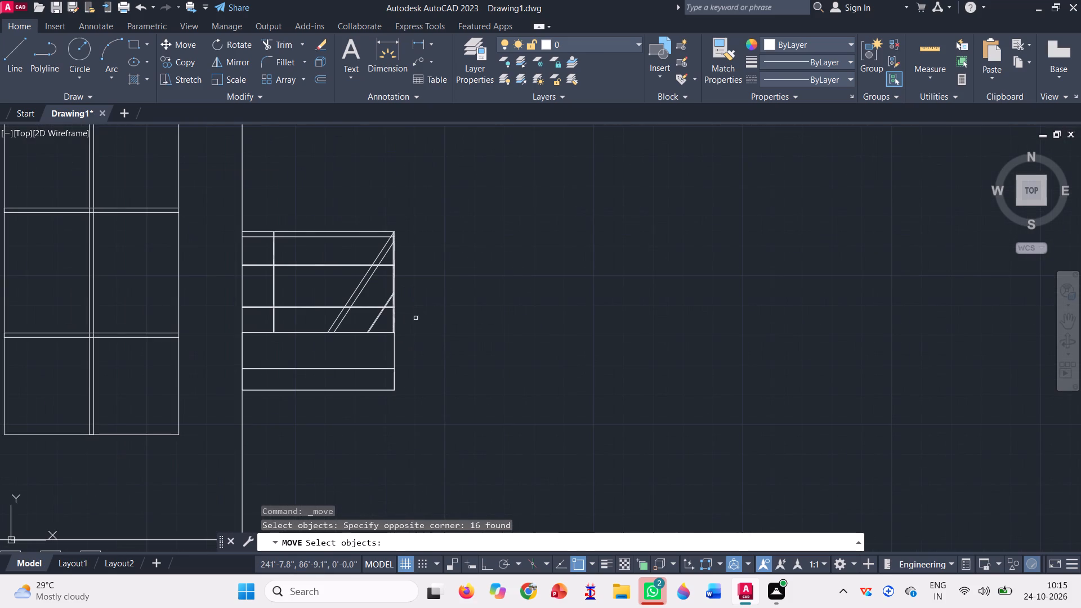
{"action": "left_click", "coordinate": [415, 318]}
{"action": "left_click", "coordinate": [262, 222]}
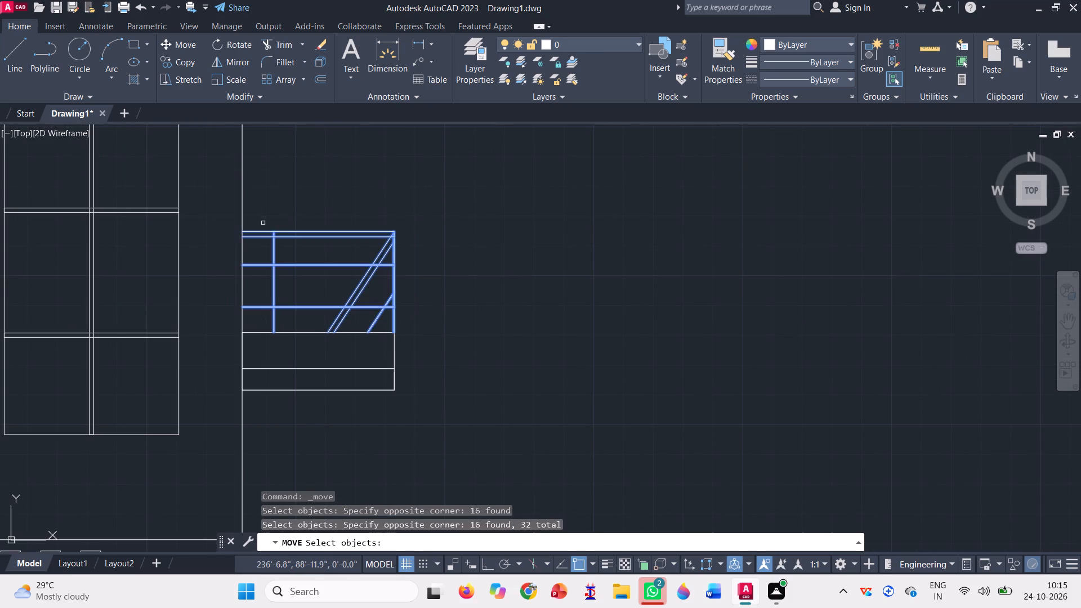
{"action": "key", "text": "space"}
{"action": "scroll", "coordinate": [221, 306], "scroll_direction": "up", "scroll_amount": 2}
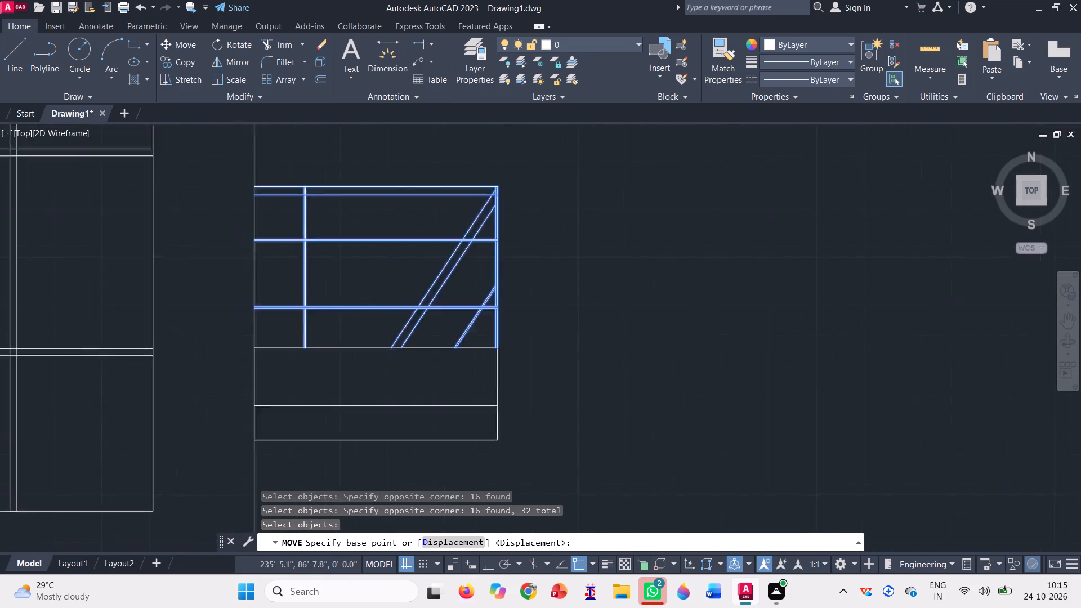
{"action": "scroll", "coordinate": [221, 306], "scroll_direction": "up", "scroll_amount": 2}
{"action": "left_click", "coordinate": [351, 305]}
{"action": "scroll", "coordinate": [352, 273], "scroll_direction": "down", "scroll_amount": 2}
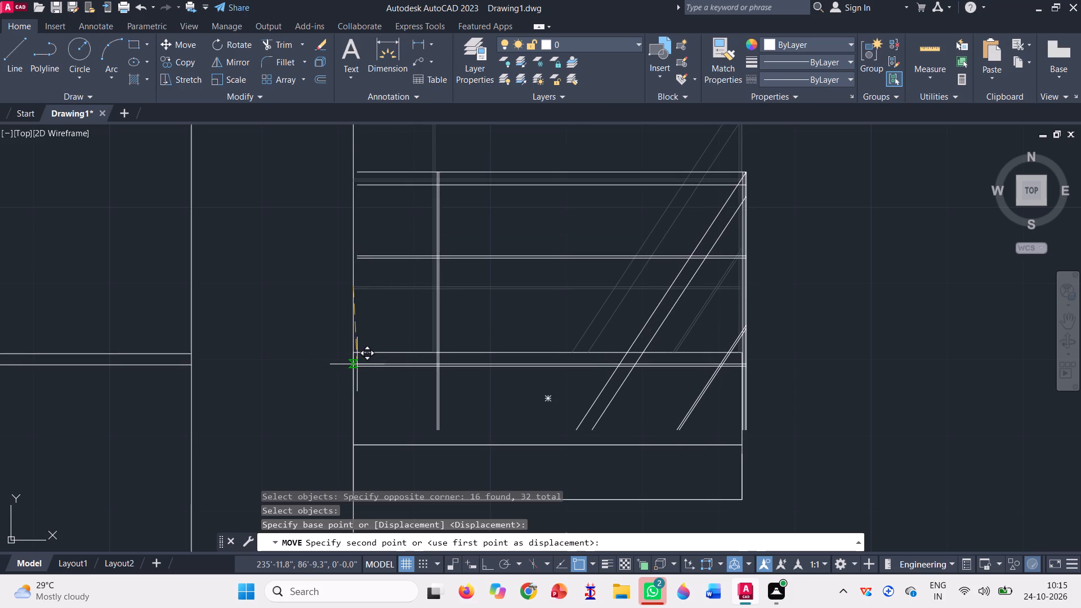
{"action": "scroll", "coordinate": [358, 363], "scroll_direction": "up", "scroll_amount": 3}
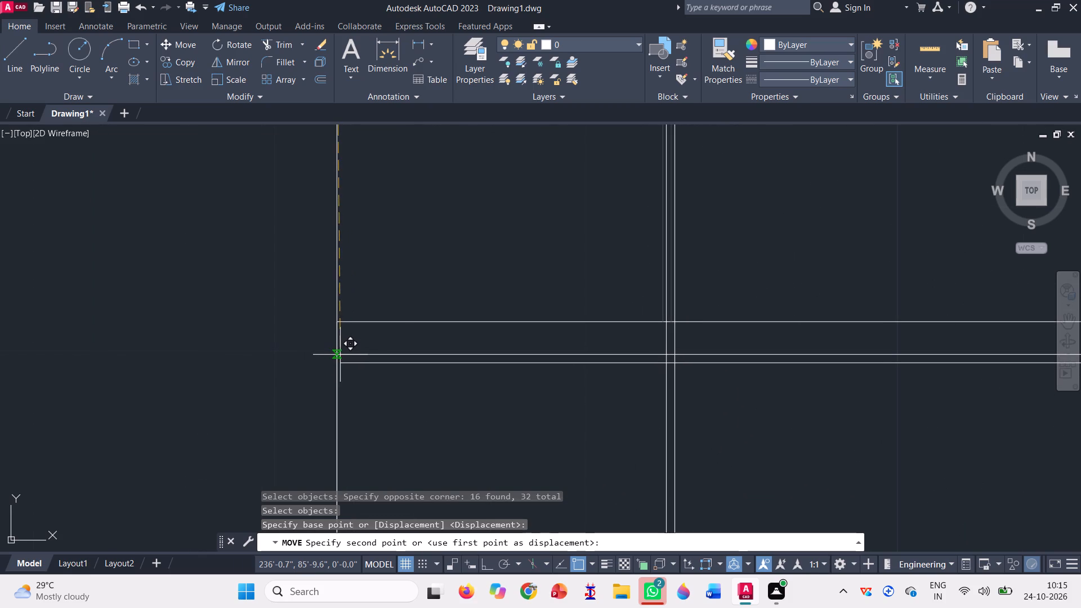
{"action": "left_click", "coordinate": [339, 354]}
Trim the upper side balcony's railing post and diagonals below the lower rail, and cut the post at the slab's top edge.
{"action": "scroll", "coordinate": [355, 379], "scroll_direction": "down", "scroll_amount": 4}
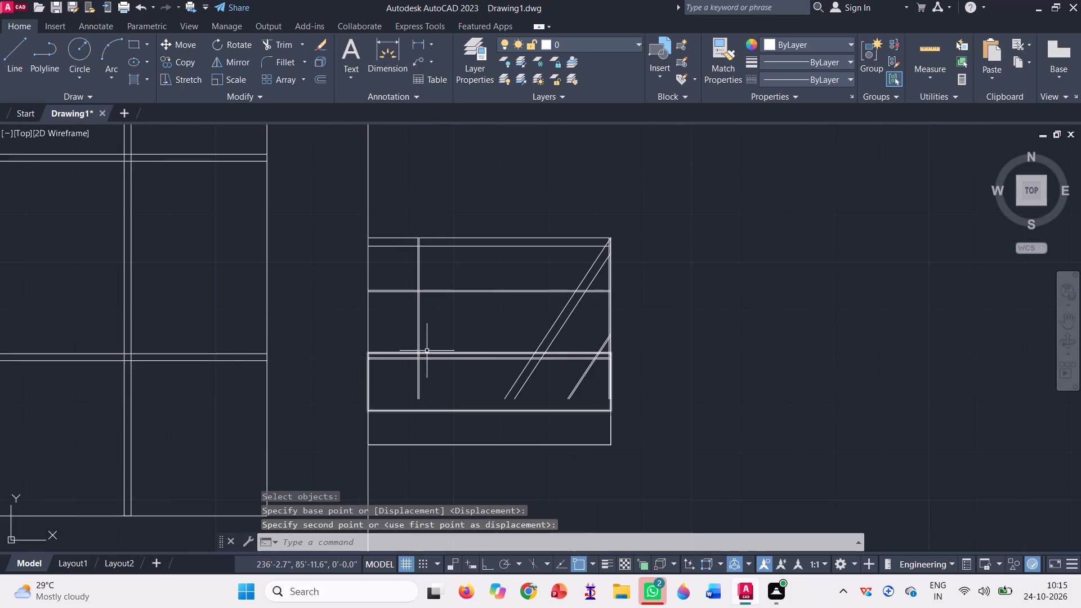
{"action": "scroll", "coordinate": [428, 351], "scroll_direction": "down", "scroll_amount": 3}
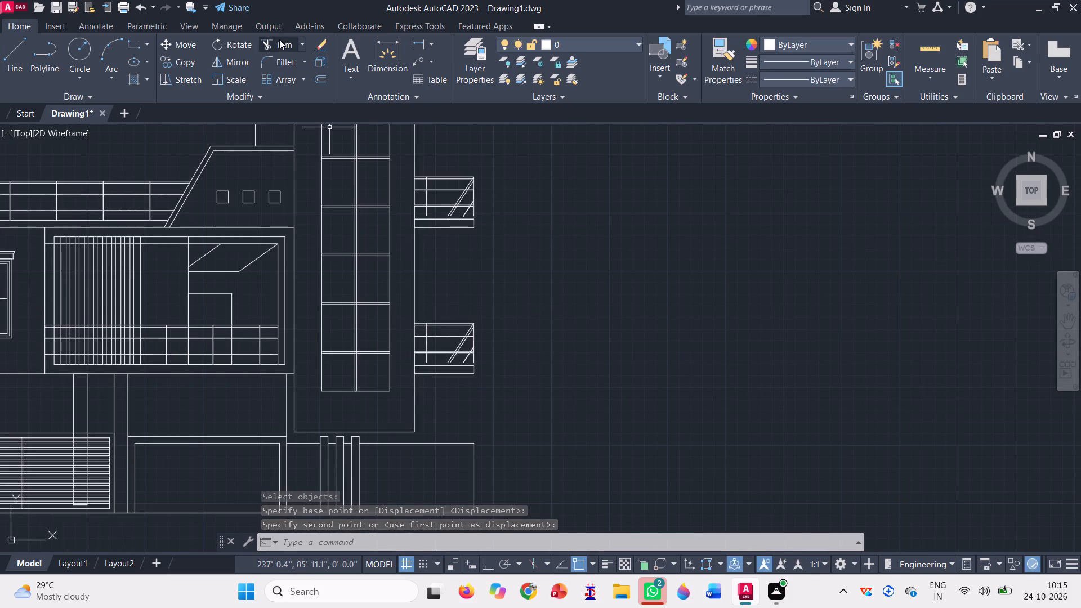
{"action": "left_click", "coordinate": [279, 39]}
{"action": "scroll", "coordinate": [450, 177], "scroll_direction": "up", "scroll_amount": 2}
{"action": "scroll", "coordinate": [460, 262], "scroll_direction": "up", "scroll_amount": 2}
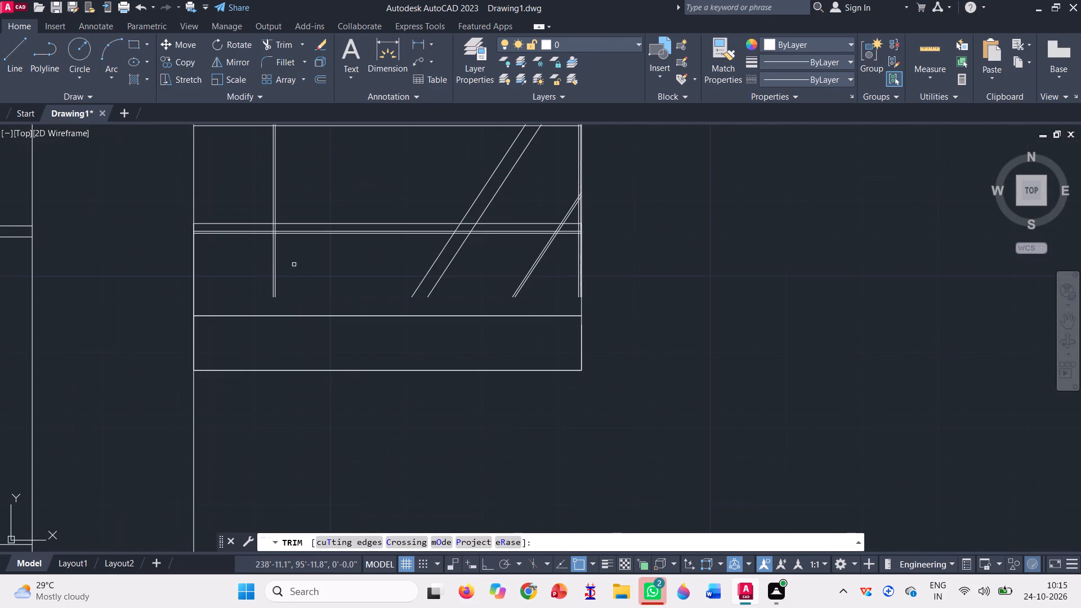
{"action": "left_click", "coordinate": [261, 266]}
{"action": "left_click", "coordinate": [547, 263]}
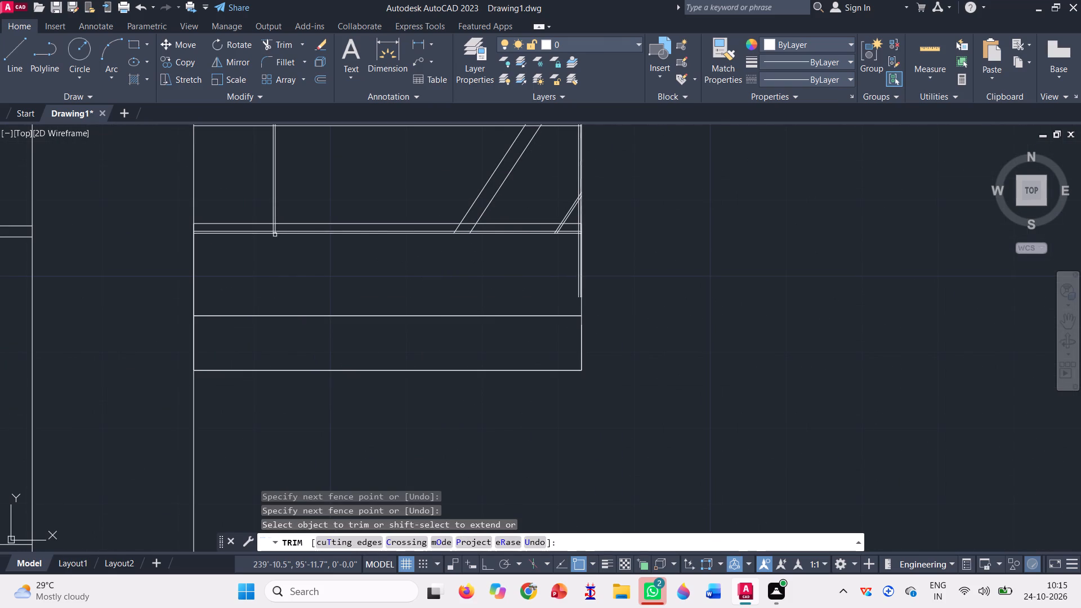
{"action": "scroll", "coordinate": [236, 221], "scroll_direction": "up", "scroll_amount": 3}
{"action": "left_click", "coordinate": [351, 247]}
{"action": "left_click", "coordinate": [545, 252]}
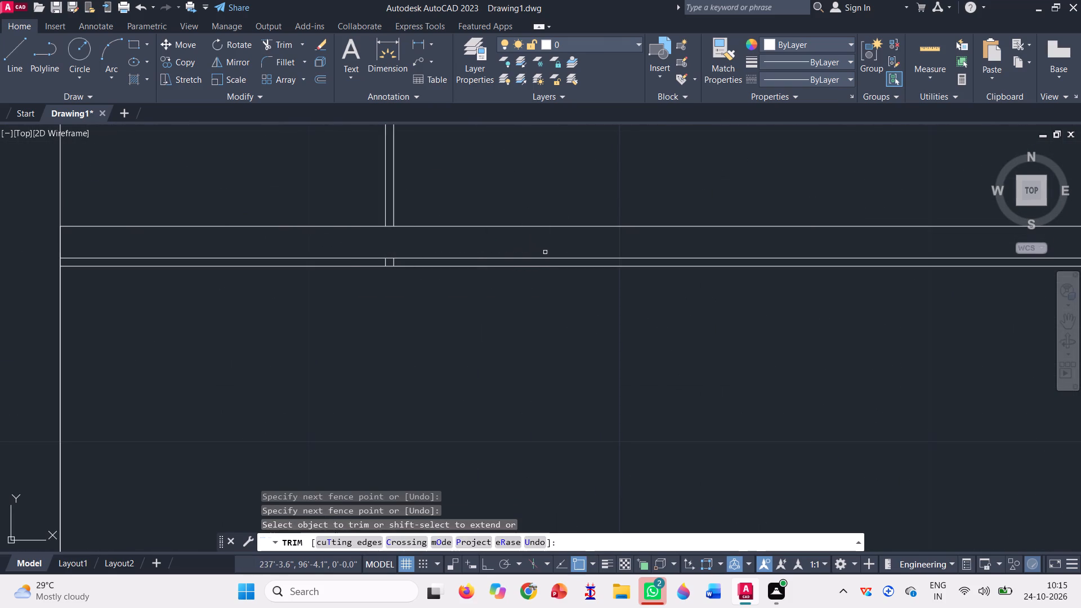
{"action": "key", "text": "Escape"}
Erase the upper side balcony's lower rail lines and leftover post stubs below the slab's top edge.
{"action": "left_click", "coordinate": [475, 314]}
{"action": "left_click", "coordinate": [377, 243]}
{"action": "scroll", "coordinate": [324, 310], "scroll_direction": "down", "scroll_amount": 3}
{"action": "key", "text": "Delete"}
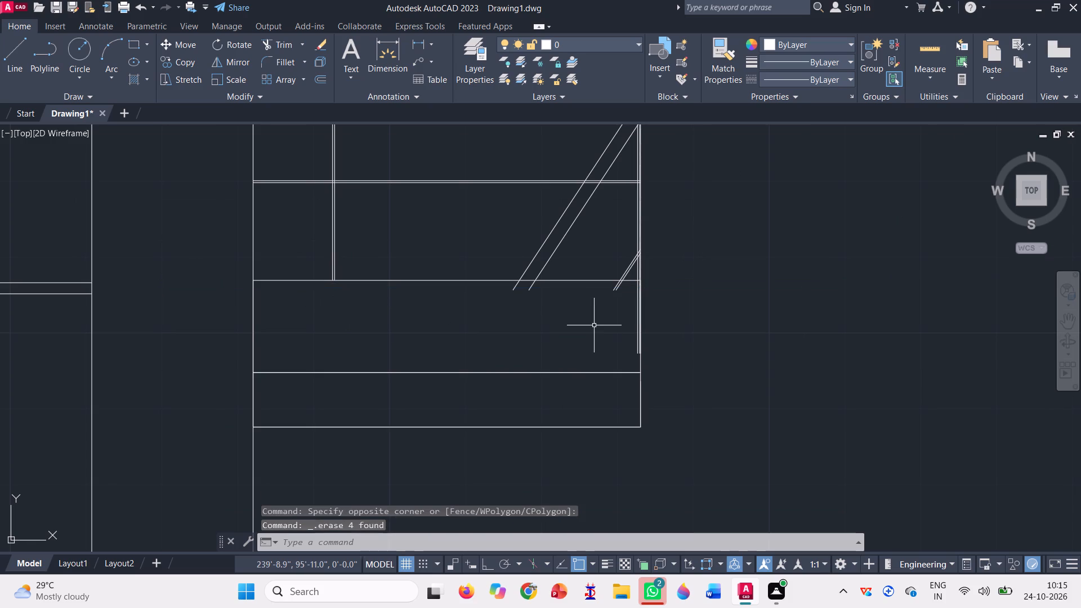
Trim the upper railing's end post and diagonal braces where they run below the slab's top edge.
{"action": "left_click", "coordinate": [263, 43]}
{"action": "scroll", "coordinate": [634, 312], "scroll_direction": "up", "scroll_amount": 2}
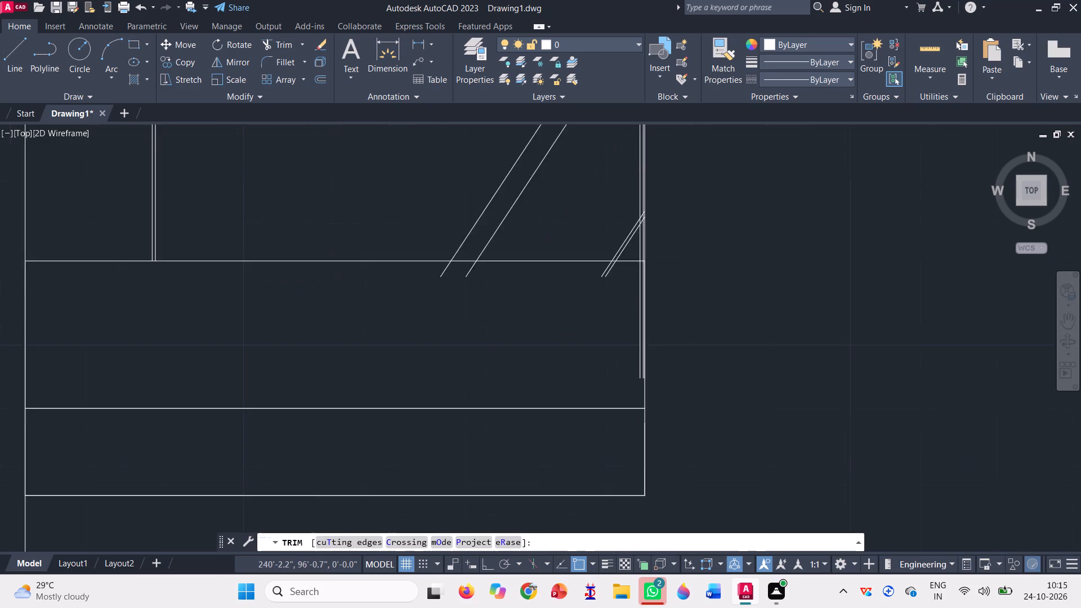
{"action": "scroll", "coordinate": [653, 244], "scroll_direction": "up", "scroll_amount": 3}
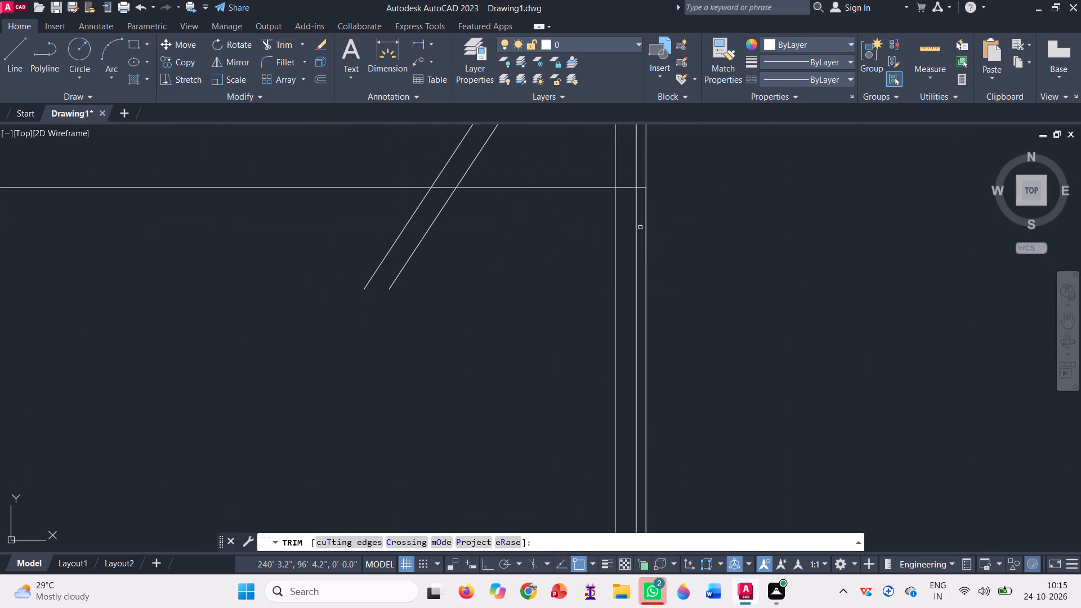
{"action": "left_click", "coordinate": [641, 228]}
{"action": "left_click", "coordinate": [251, 243]}
{"action": "scroll", "coordinate": [456, 294], "scroll_direction": "down", "scroll_amount": 3}
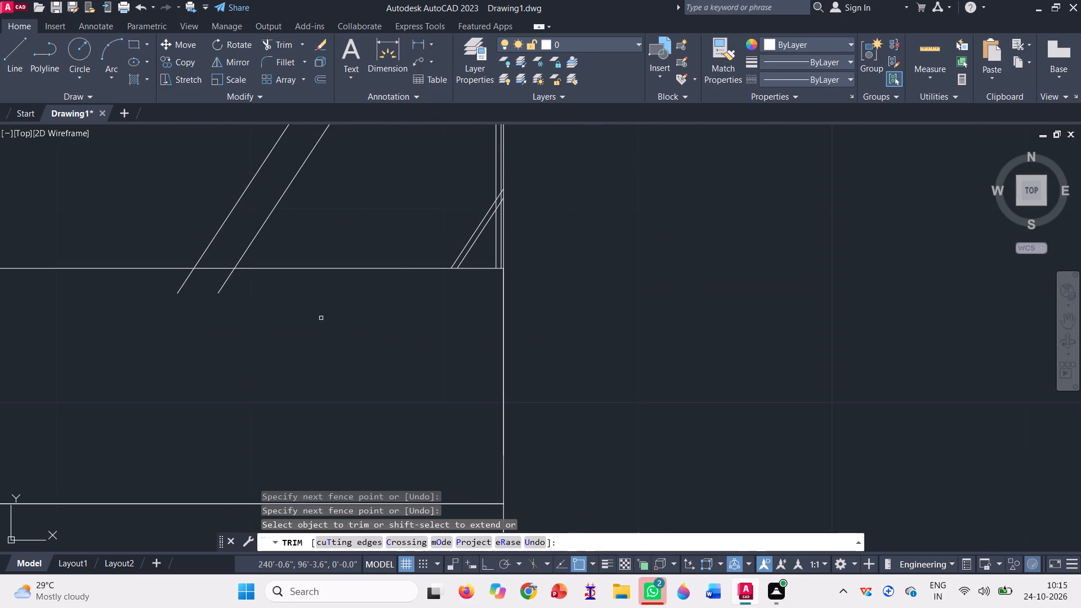
{"action": "left_click", "coordinate": [237, 285]}
{"action": "left_click", "coordinate": [136, 277]}
{"action": "scroll", "coordinate": [704, 288], "scroll_direction": "down", "scroll_amount": 2}
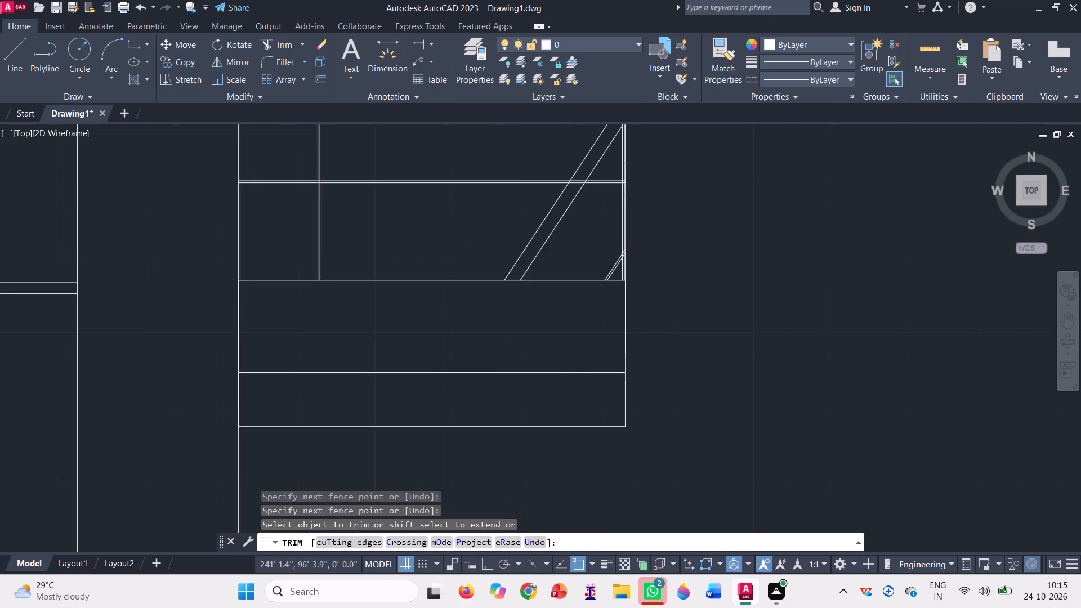
Trim the lower side balcony's railing posts and diagonal braces below the railing's lower rail.
{"action": "scroll", "coordinate": [605, 207], "scroll_direction": "down", "scroll_amount": 1}
{"action": "scroll", "coordinate": [498, 203], "scroll_direction": "down", "scroll_amount": 2}
{"action": "scroll", "coordinate": [555, 487], "scroll_direction": "up", "scroll_amount": 1}
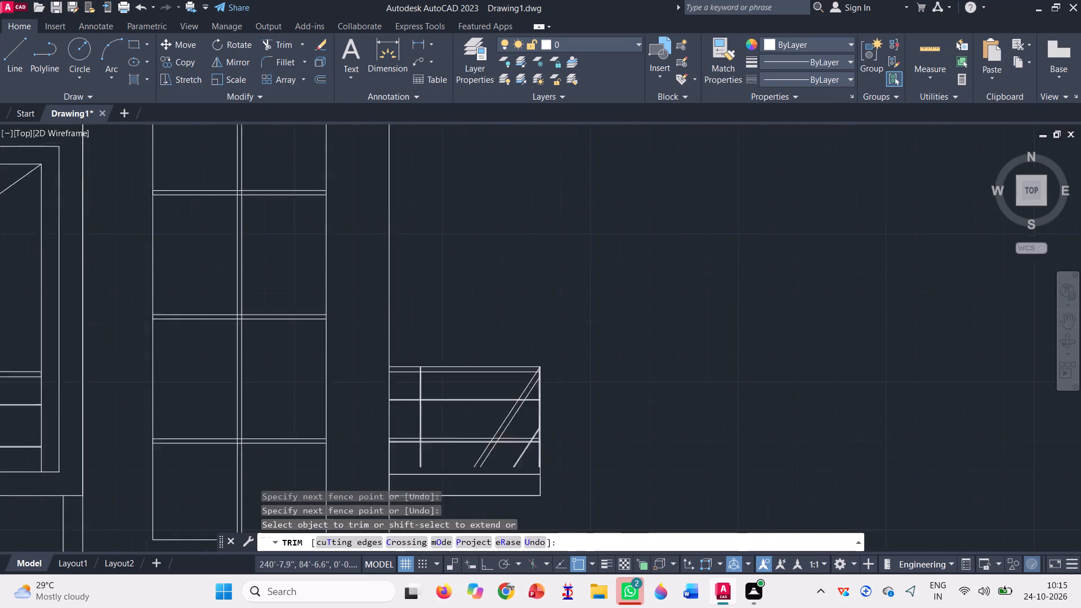
{"action": "scroll", "coordinate": [555, 487], "scroll_direction": "up", "scroll_amount": 2}
{"action": "scroll", "coordinate": [514, 404], "scroll_direction": "up", "scroll_amount": 3}
{"action": "scroll", "coordinate": [521, 321], "scroll_direction": "up", "scroll_amount": 3}
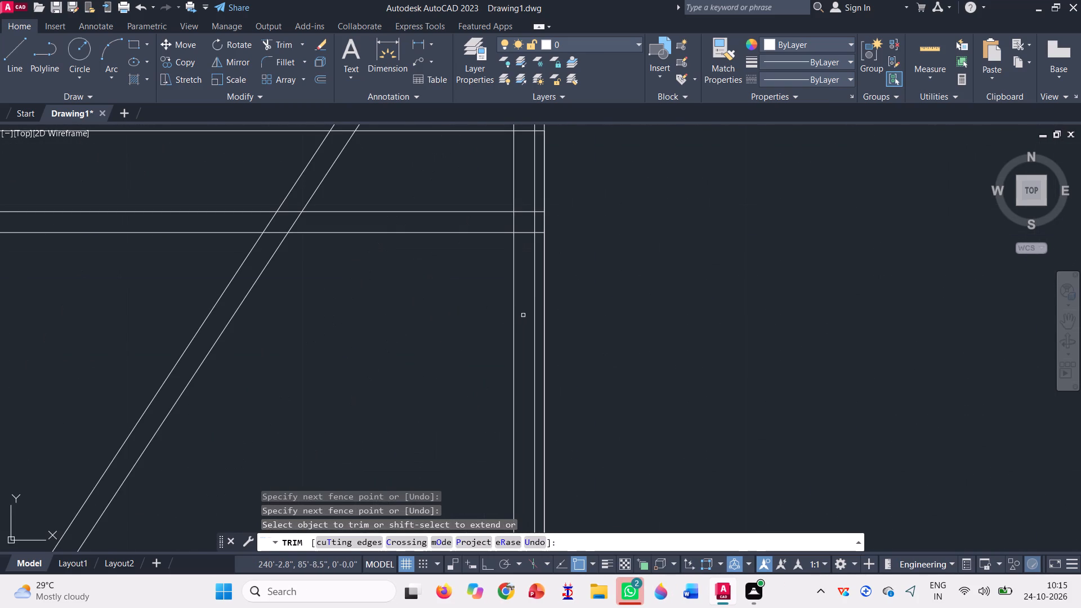
{"action": "left_click", "coordinate": [539, 294]}
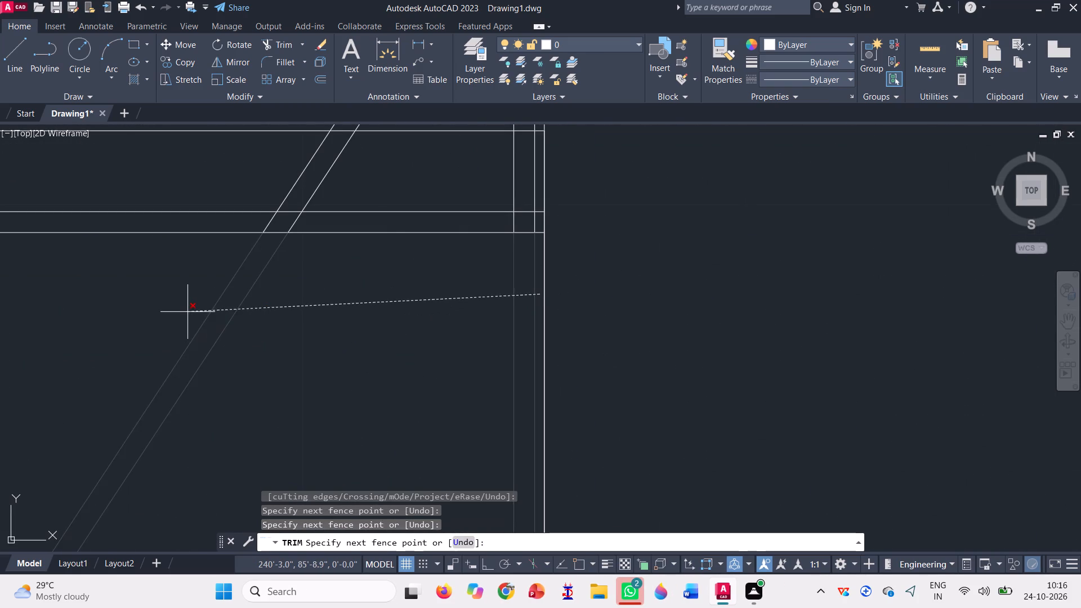
{"action": "left_click", "coordinate": [186, 311]}
{"action": "scroll", "coordinate": [665, 309], "scroll_direction": "down", "scroll_amount": 4}
{"action": "scroll", "coordinate": [565, 230], "scroll_direction": "down", "scroll_amount": 1}
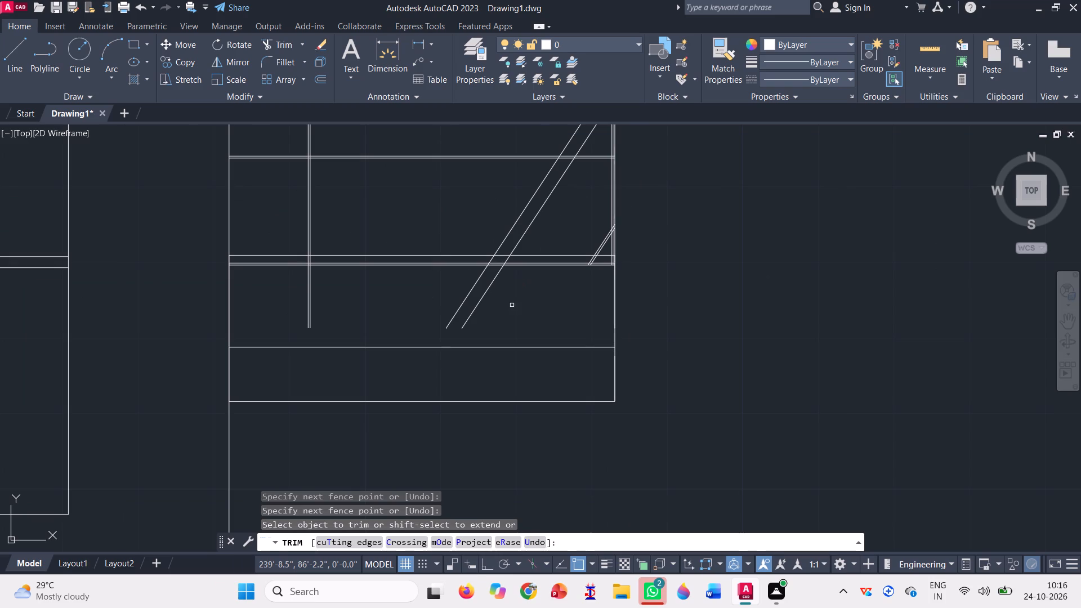
{"action": "left_click", "coordinate": [512, 304]}
{"action": "left_click", "coordinate": [291, 293]}
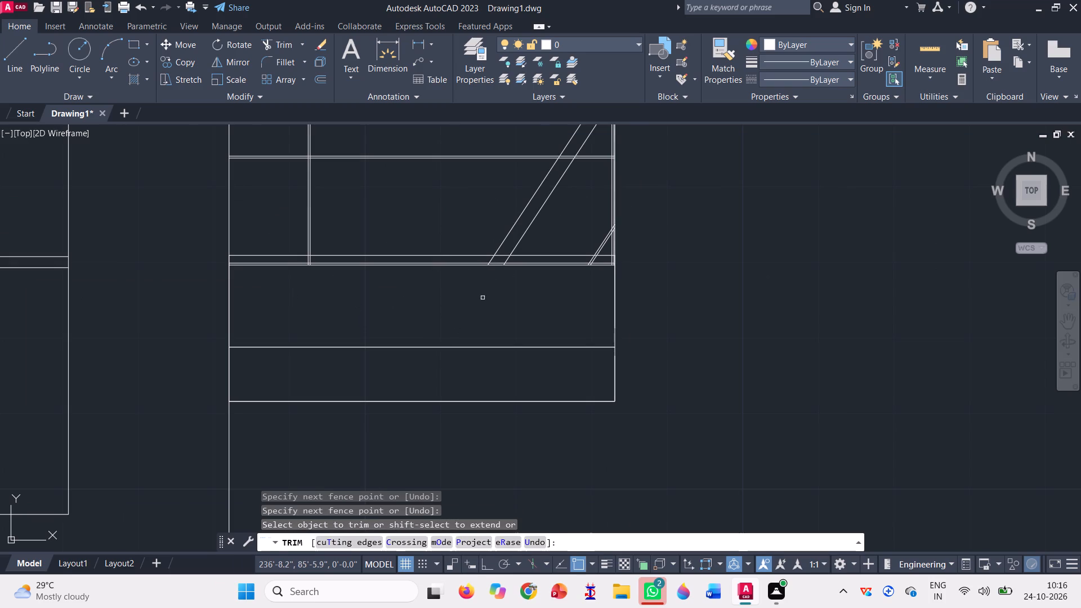
Trim the lower railing's posts and diagonal braces between the slab's top edge and the lower rail.
{"action": "scroll", "coordinate": [504, 267], "scroll_direction": "up", "scroll_amount": 2}
{"action": "scroll", "coordinate": [757, 241], "scroll_direction": "up", "scroll_amount": 3}
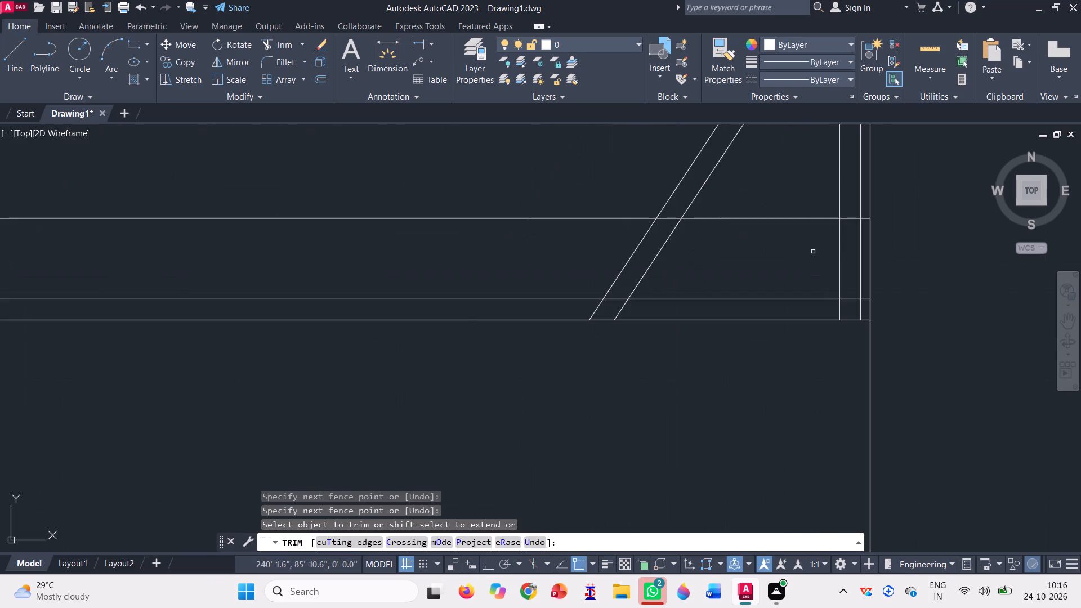
{"action": "scroll", "coordinate": [851, 252], "scroll_direction": "up", "scroll_amount": 3}
{"action": "left_click", "coordinate": [897, 264]}
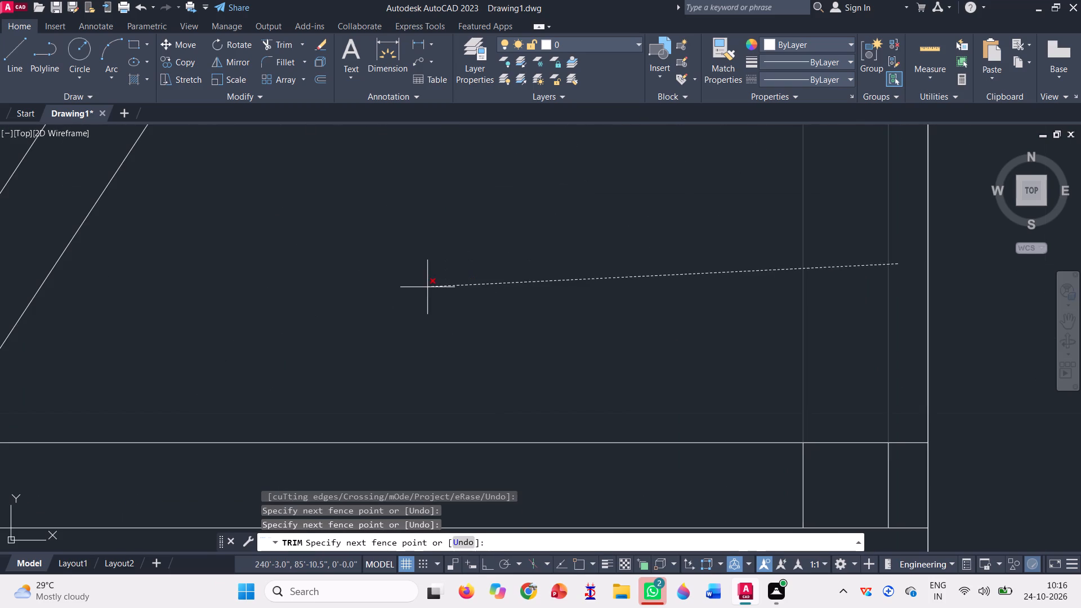
{"action": "scroll", "coordinate": [427, 287], "scroll_direction": "down", "scroll_amount": 6}
{"action": "left_click", "coordinate": [375, 287]}
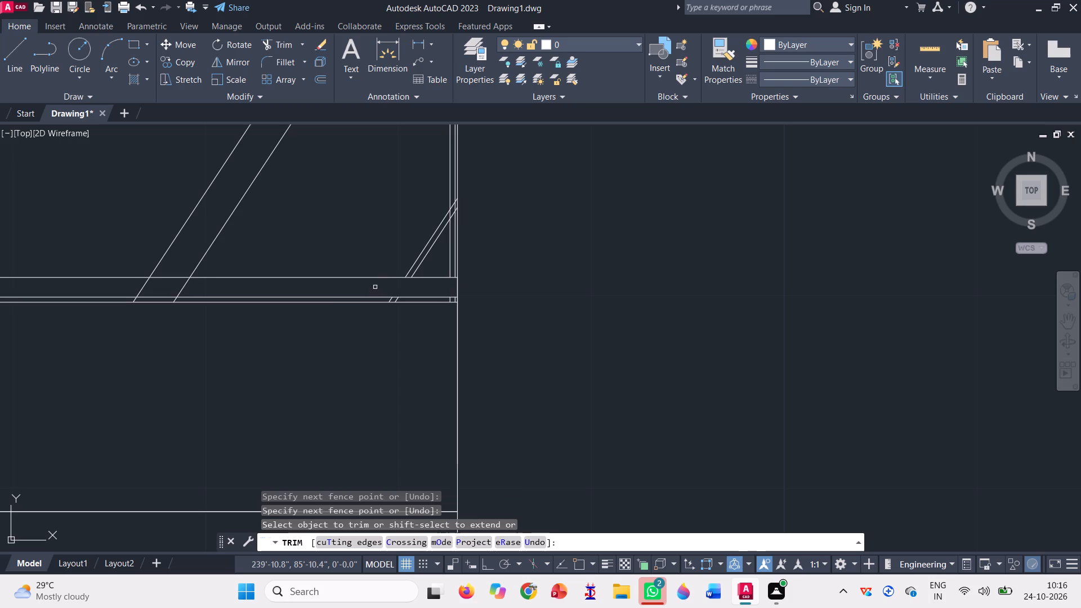
{"action": "left_click", "coordinate": [201, 289]}
{"action": "left_click", "coordinate": [122, 293]}
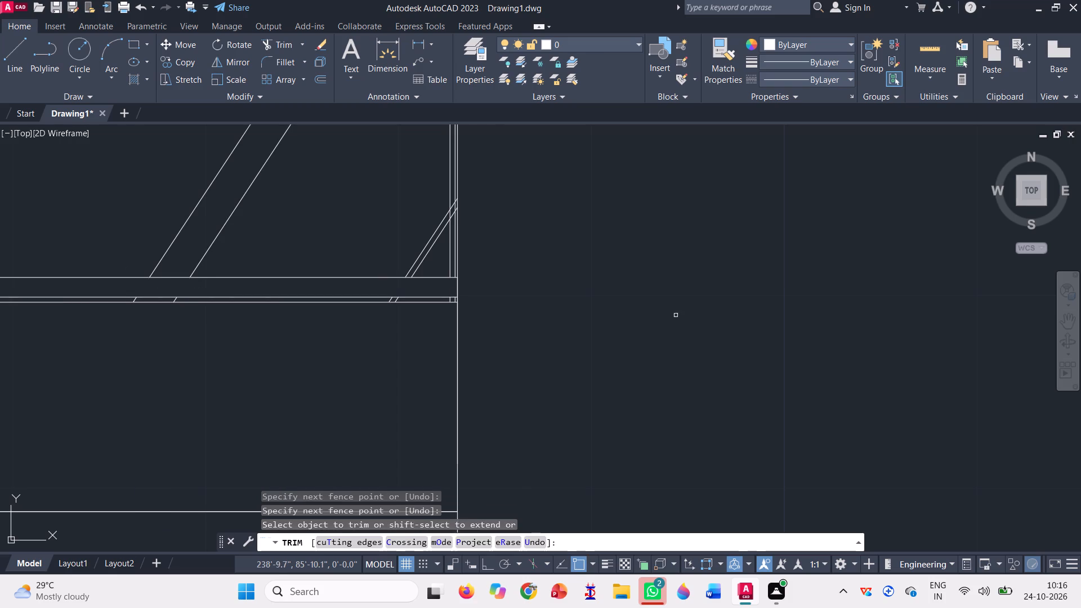
{"action": "scroll", "coordinate": [717, 305], "scroll_direction": "down", "scroll_amount": 2}
{"action": "scroll", "coordinate": [290, 301], "scroll_direction": "up", "scroll_amount": 3}
{"action": "left_click", "coordinate": [330, 283]}
{"action": "left_click", "coordinate": [479, 295]}
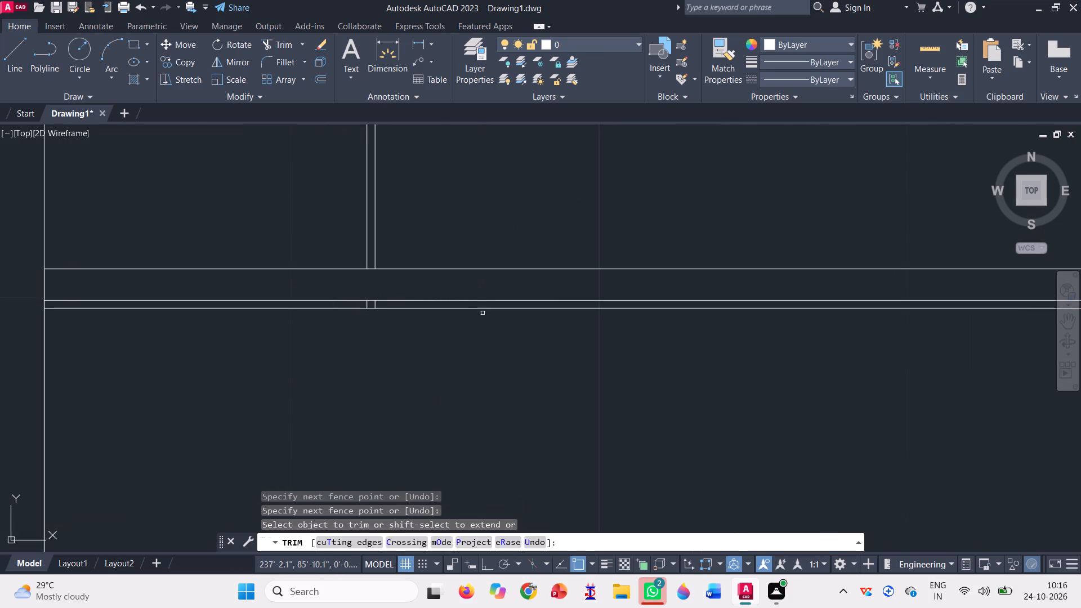
{"action": "key", "text": "Escape"}
Erase the lower side balcony's lower rail lines and the leftover post and diagonal stubs between them.
{"action": "left_click", "coordinate": [450, 363]}
{"action": "left_click", "coordinate": [333, 286]}
{"action": "scroll", "coordinate": [308, 337], "scroll_direction": "down", "scroll_amount": 2}
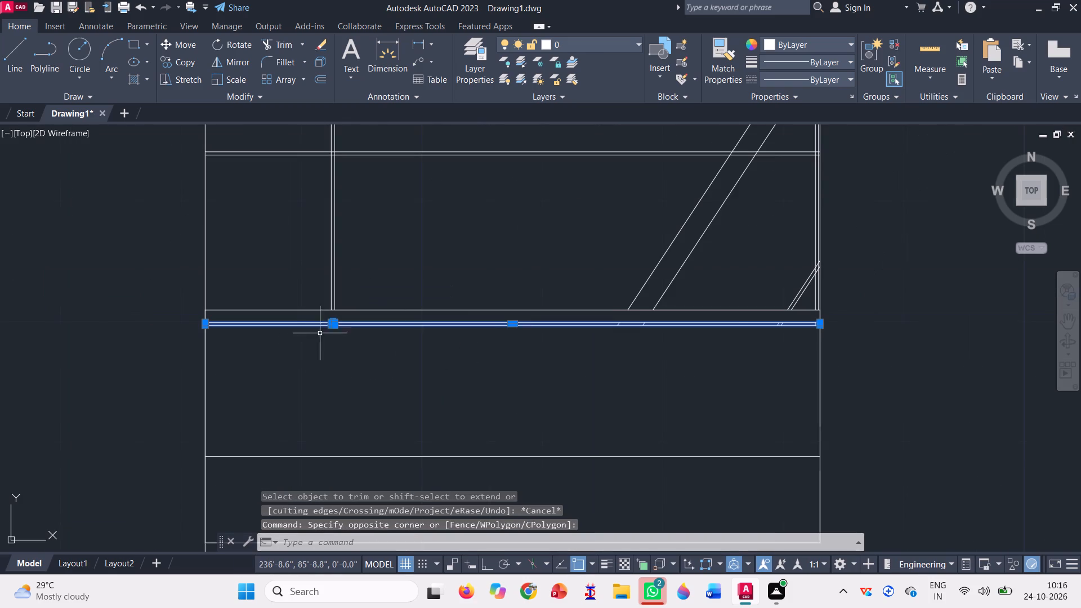
{"action": "scroll", "coordinate": [712, 320], "scroll_direction": "up", "scroll_amount": 2}
{"action": "left_click", "coordinate": [569, 357]}
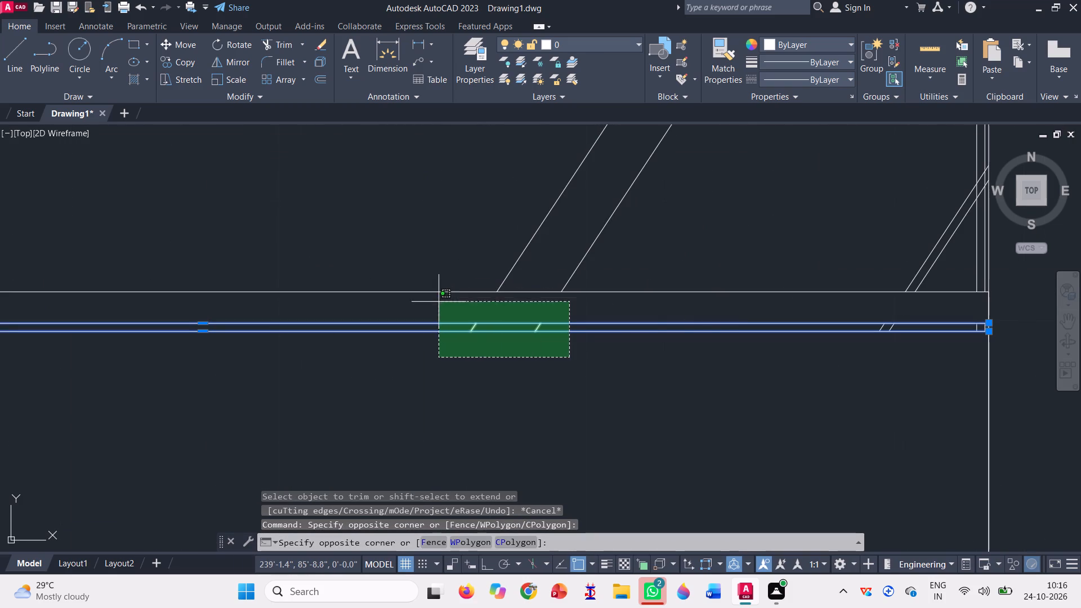
{"action": "left_click", "coordinate": [441, 307]}
{"action": "scroll", "coordinate": [936, 333], "scroll_direction": "up", "scroll_amount": 1}
{"action": "left_click", "coordinate": [855, 356]}
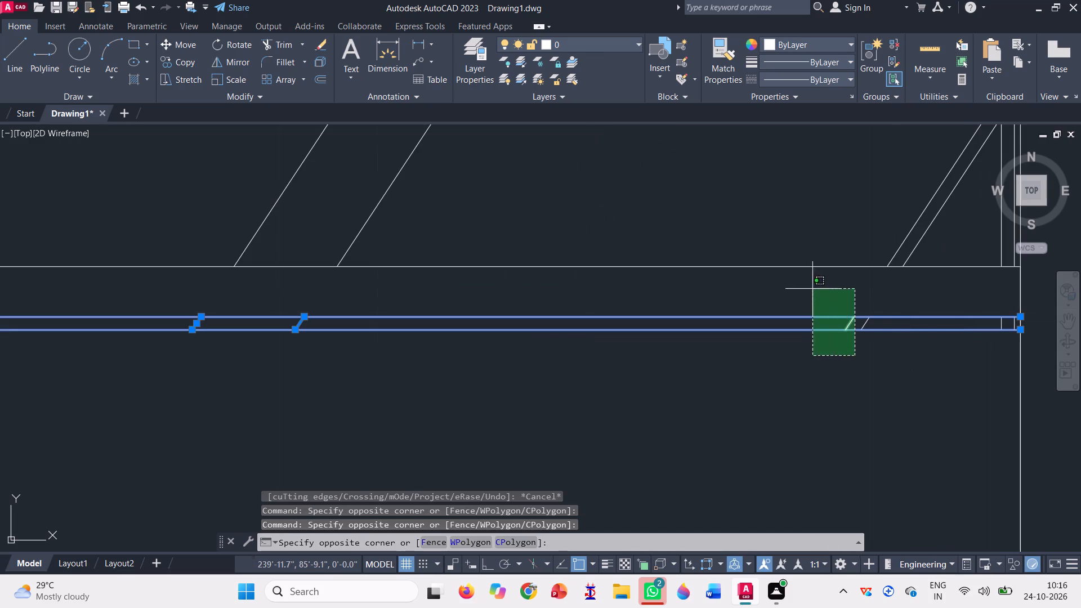
{"action": "left_click", "coordinate": [807, 287]}
{"action": "left_click", "coordinate": [909, 363]}
{"action": "left_click", "coordinate": [822, 314]}
{"action": "scroll", "coordinate": [909, 383], "scroll_direction": "down", "scroll_amount": 2}
{"action": "scroll", "coordinate": [665, 340], "scroll_direction": "down", "scroll_amount": 2}
{"action": "key", "text": "Delete"}
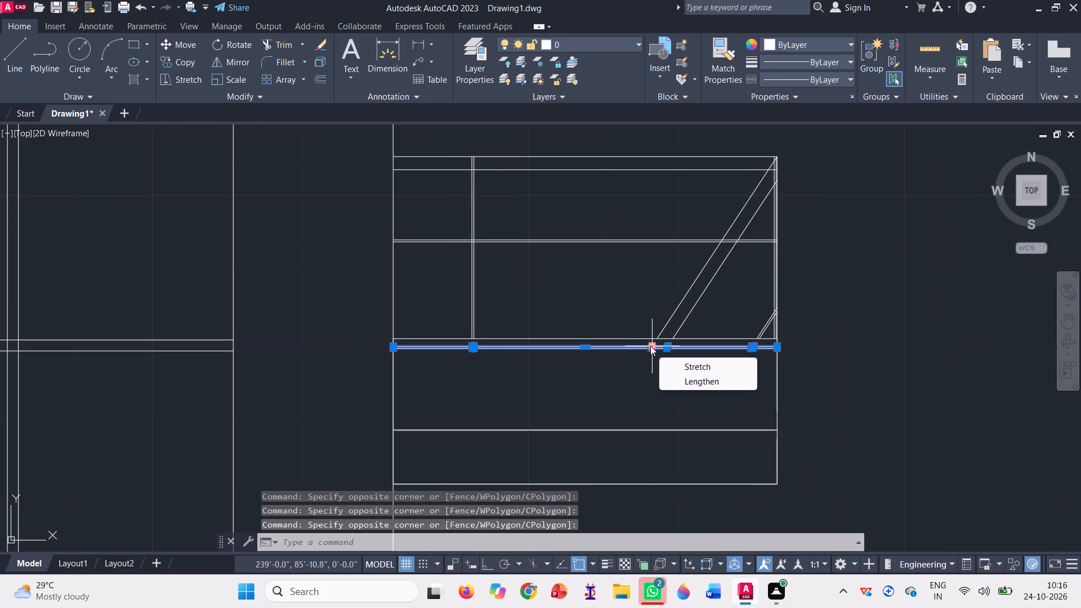
{"action": "key", "text": "Delete"}
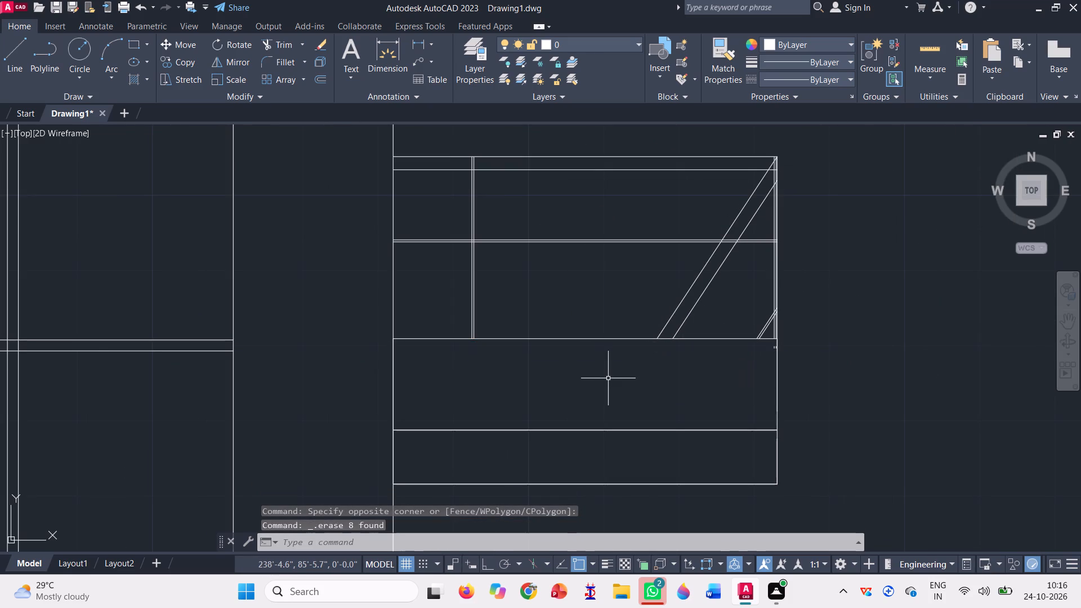
Copy the first vertical slat of the slatted facade to just beneath the upper side balcony, beside the tower's right edge.
{"action": "scroll", "coordinate": [608, 378], "scroll_direction": "down", "scroll_amount": 3}
{"action": "scroll", "coordinate": [674, 368], "scroll_direction": "down", "scroll_amount": 1}
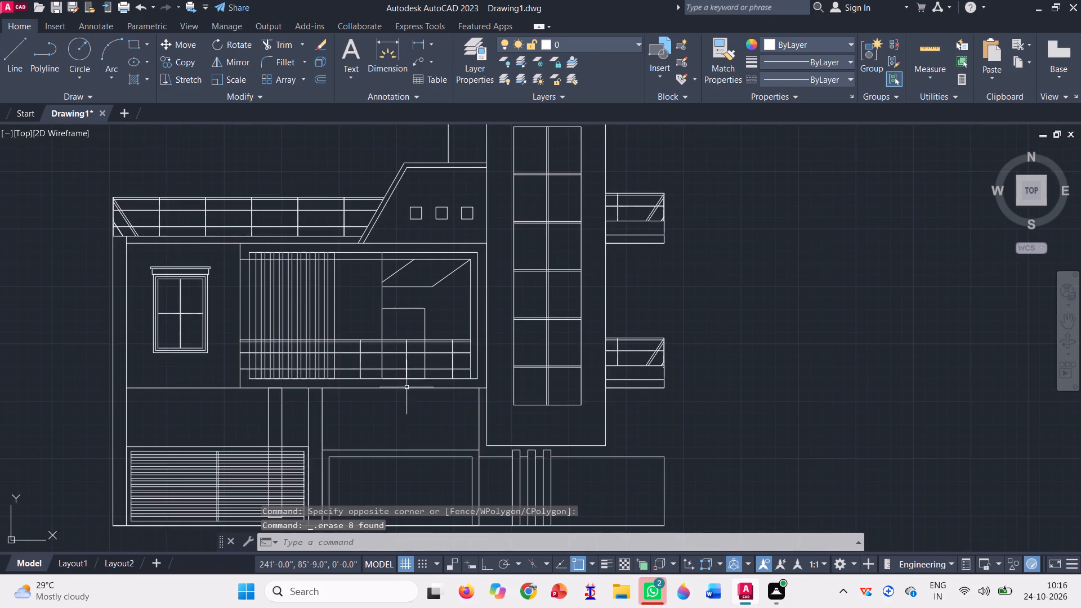
{"action": "left_click", "coordinate": [180, 66]}
{"action": "scroll", "coordinate": [249, 272], "scroll_direction": "up", "scroll_amount": 3}
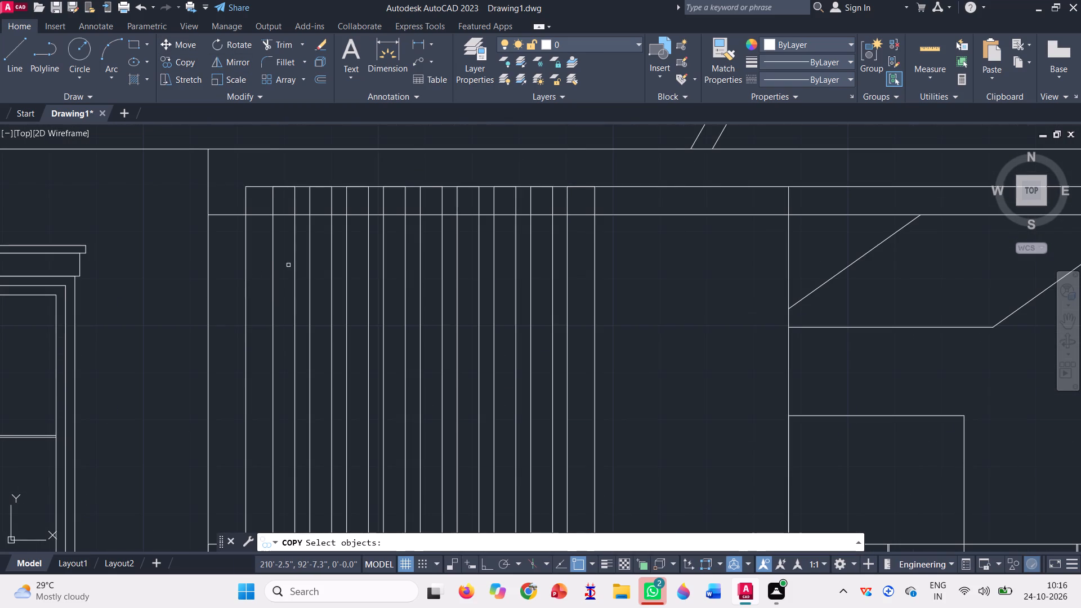
{"action": "scroll", "coordinate": [289, 265], "scroll_direction": "up", "scroll_amount": 1}
{"action": "left_click", "coordinate": [289, 268]}
{"action": "left_click", "coordinate": [254, 250]}
{"action": "scroll", "coordinate": [269, 254], "scroll_direction": "down", "scroll_amount": 1}
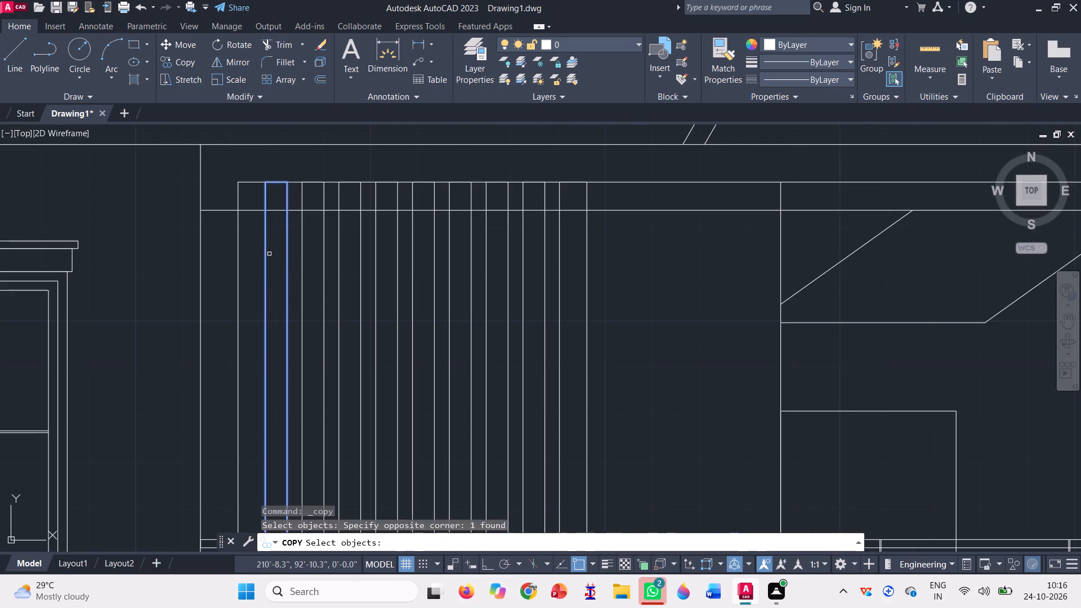
{"action": "key", "text": "space"}
{"action": "left_click", "coordinate": [264, 182]}
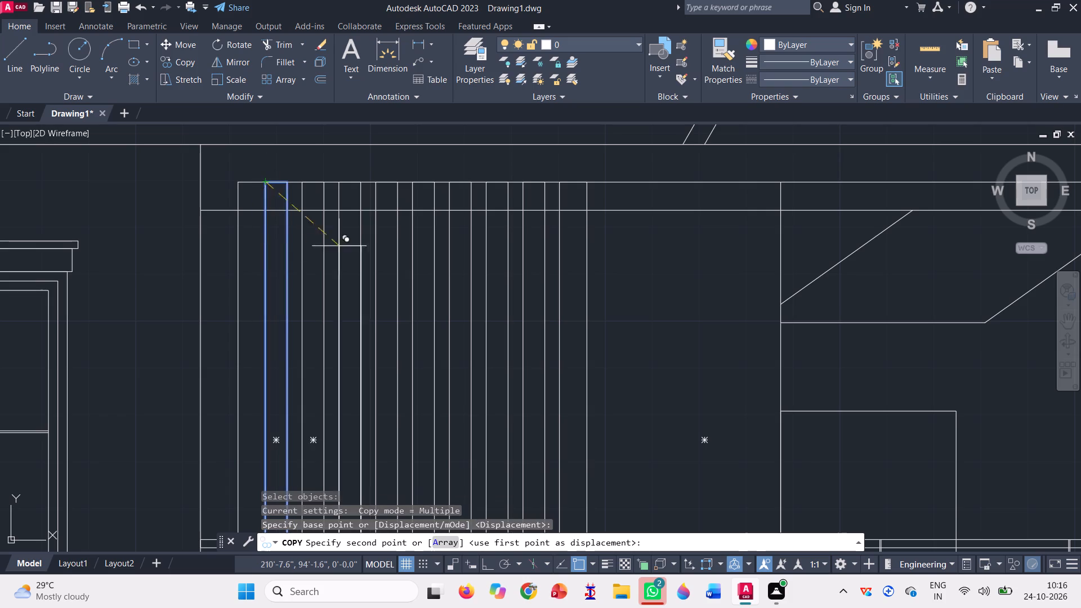
{"action": "scroll", "coordinate": [356, 221], "scroll_direction": "down", "scroll_amount": 4}
{"action": "scroll", "coordinate": [544, 187], "scroll_direction": "up", "scroll_amount": 2}
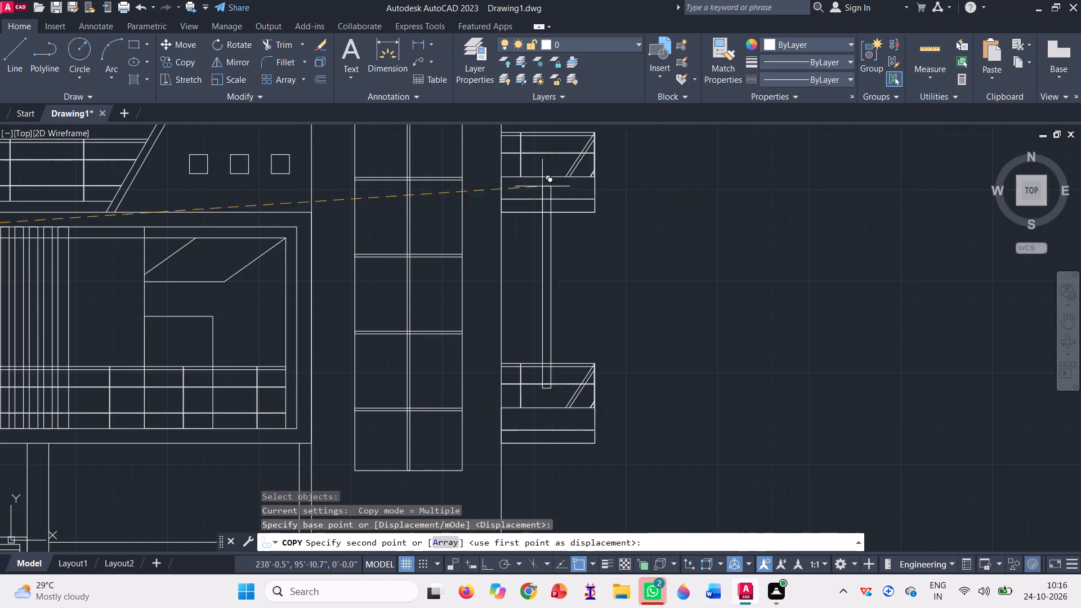
{"action": "scroll", "coordinate": [503, 222], "scroll_direction": "up", "scroll_amount": 3}
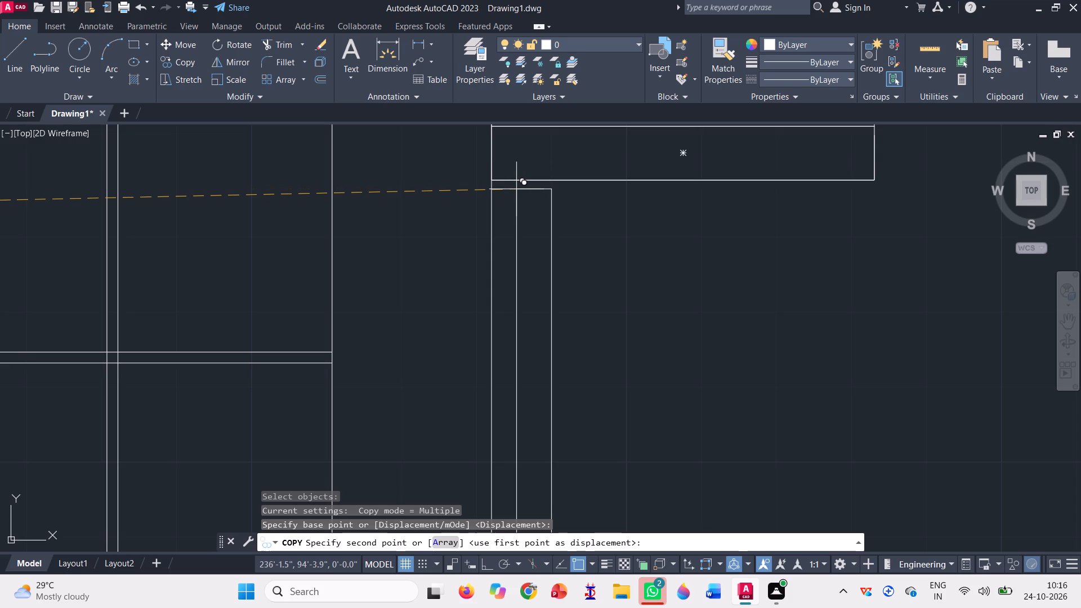
{"action": "left_click", "coordinate": [516, 189]}
{"action": "scroll", "coordinate": [493, 193], "scroll_direction": "down", "scroll_amount": 3}
{"action": "key", "text": "Escape"}
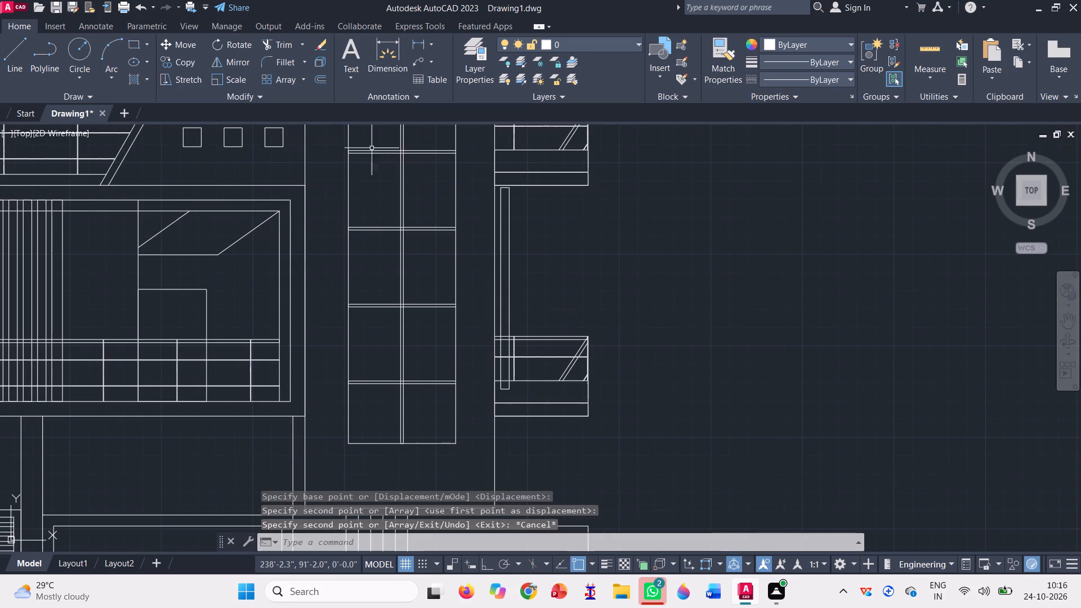
Draw a half-width rectangle from the copied slat's top midpoint down to its right edge at the lower balcony slab's top line.
{"action": "left_click", "coordinate": [130, 40]}
{"action": "scroll", "coordinate": [506, 183], "scroll_direction": "up", "scroll_amount": 2}
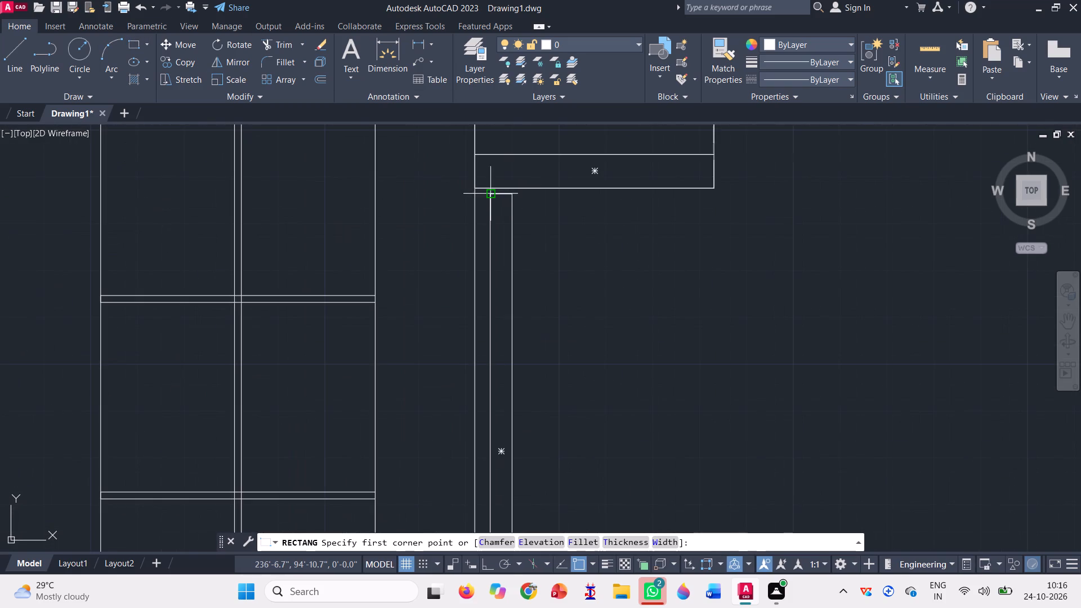
{"action": "scroll", "coordinate": [494, 191], "scroll_direction": "up", "scroll_amount": 3}
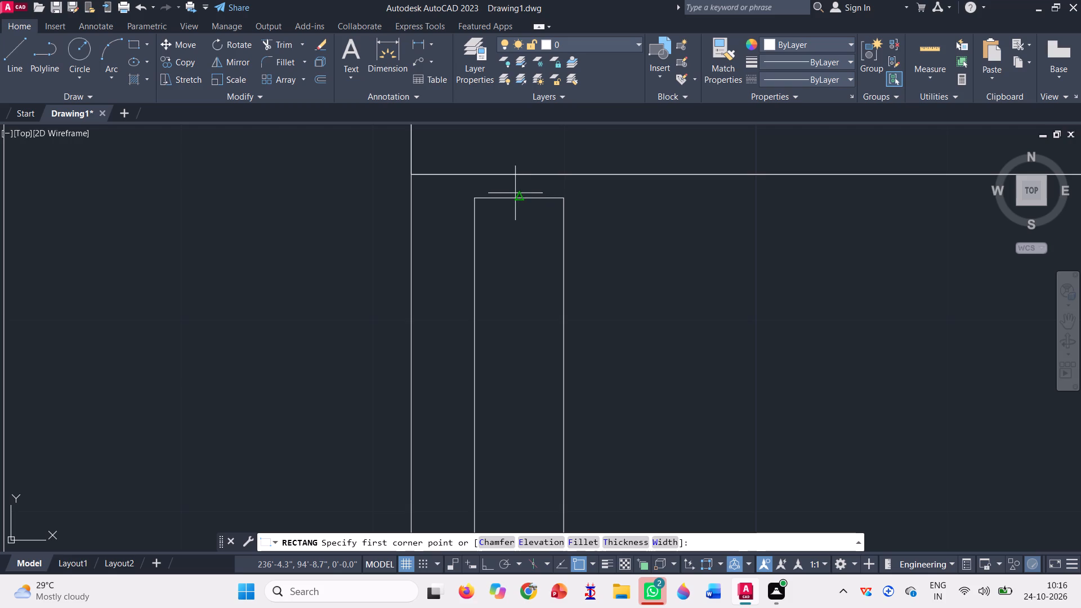
{"action": "left_click", "coordinate": [515, 194]}
{"action": "scroll", "coordinate": [522, 155], "scroll_direction": "down", "scroll_amount": 6}
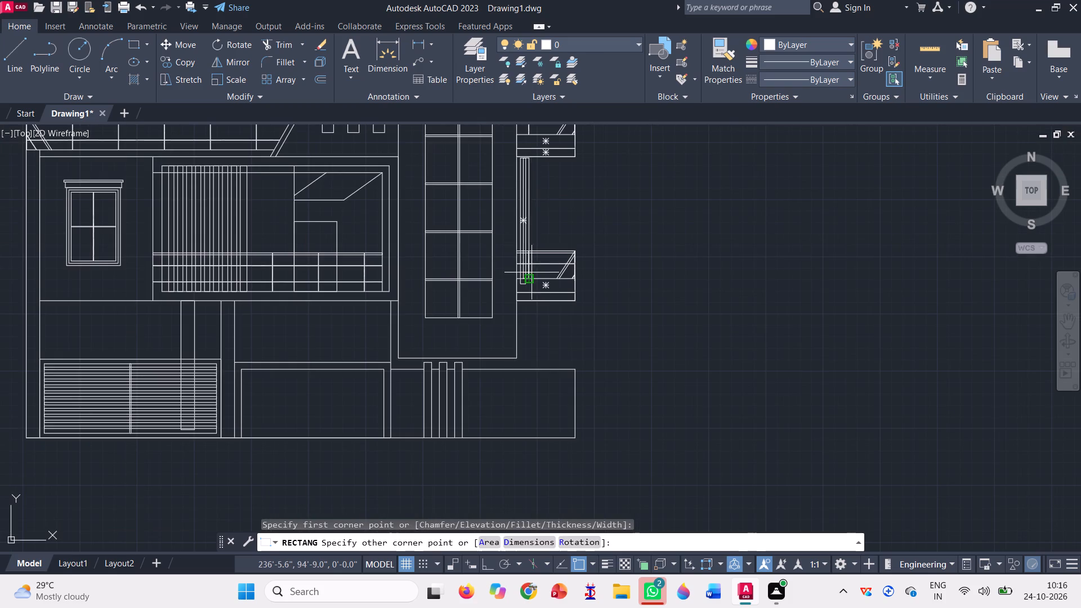
{"action": "scroll", "coordinate": [526, 256], "scroll_direction": "up", "scroll_amount": 3}
{"action": "scroll", "coordinate": [528, 342], "scroll_direction": "up", "scroll_amount": 3}
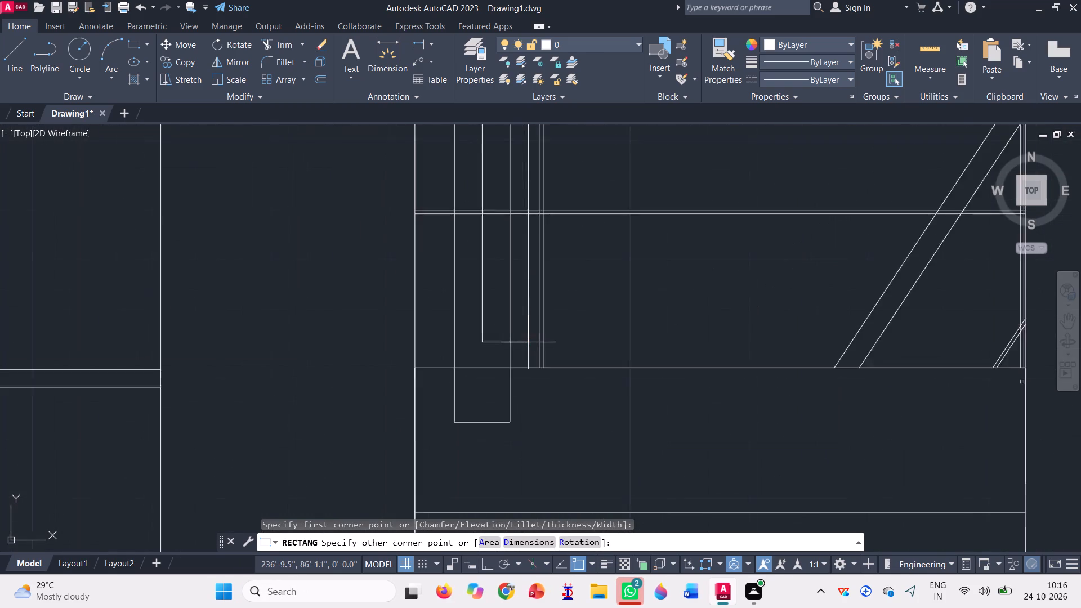
{"action": "left_click", "coordinate": [497, 385]}
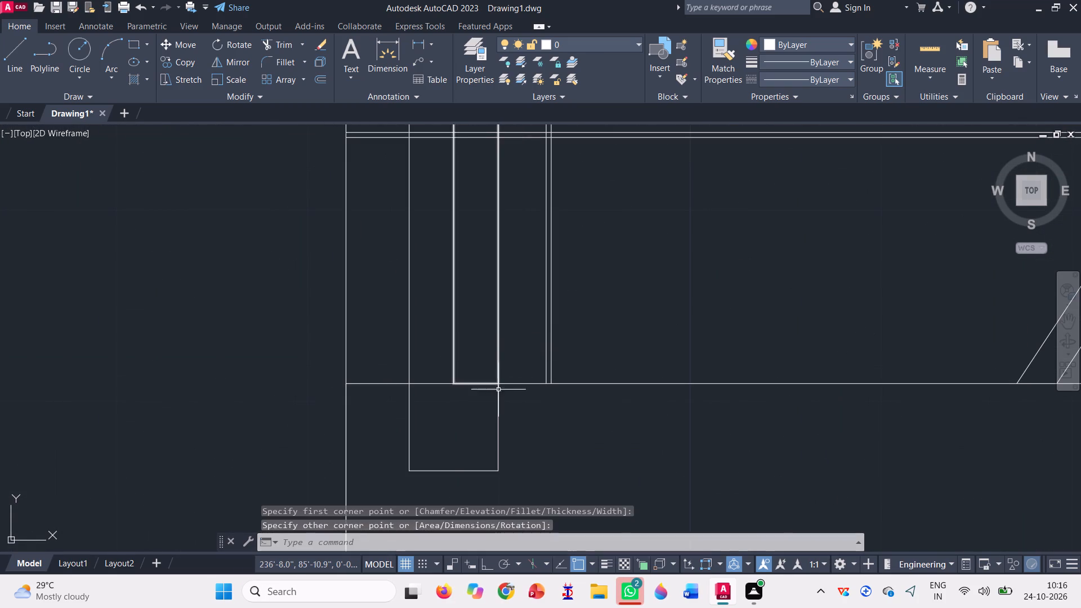
Erase the full-width copied slat that runs down into the lower side balcony's slab.
{"action": "left_click_drag", "start_coordinate": [501, 452], "coordinate": [495, 449]}
{"action": "left_click", "coordinate": [478, 438]}
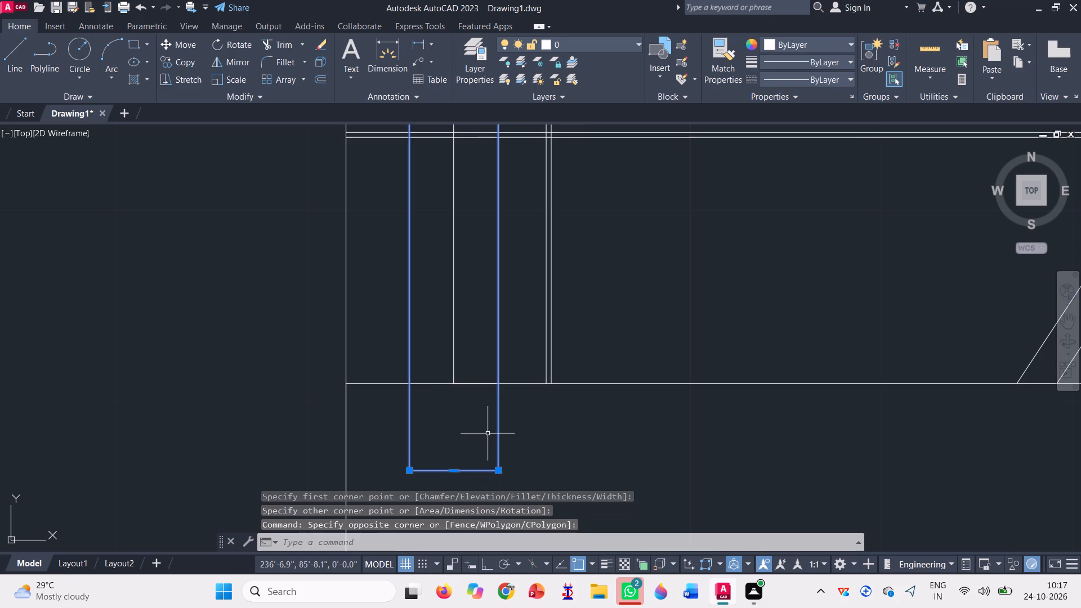
{"action": "key", "text": "Delete"}
Copy the narrow slat between the two side balconies from its centre to the empty area right of the elevation.
{"action": "scroll", "coordinate": [488, 433], "scroll_direction": "down", "scroll_amount": 4}
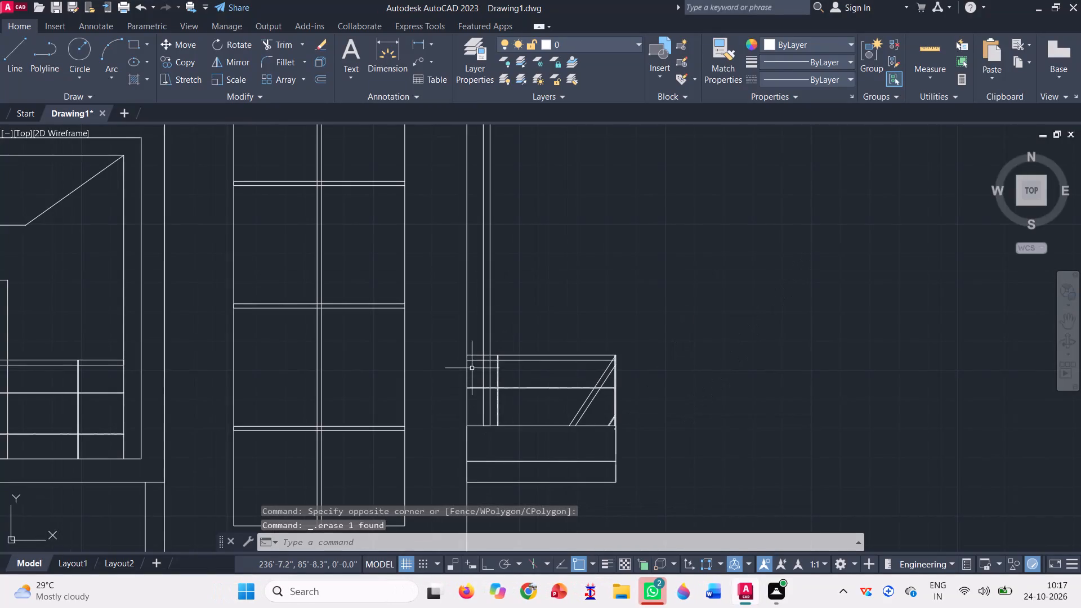
{"action": "scroll", "coordinate": [472, 363], "scroll_direction": "down", "scroll_amount": 1}
{"action": "left_click", "coordinate": [177, 61]}
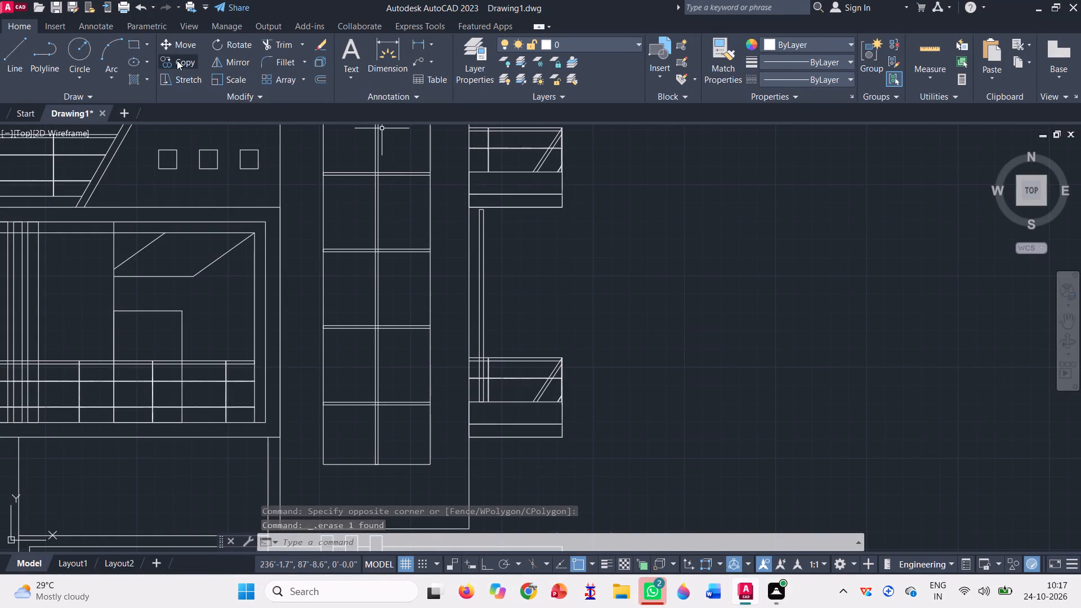
{"action": "left_click", "coordinate": [484, 263]}
{"action": "key", "text": "space"}
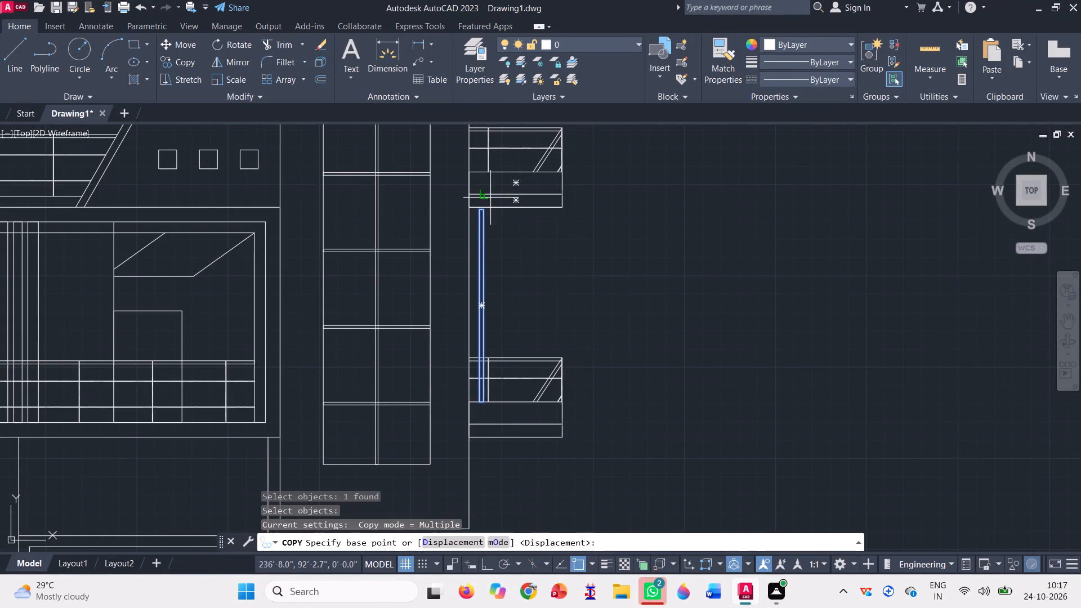
{"action": "left_click", "coordinate": [481, 302]}
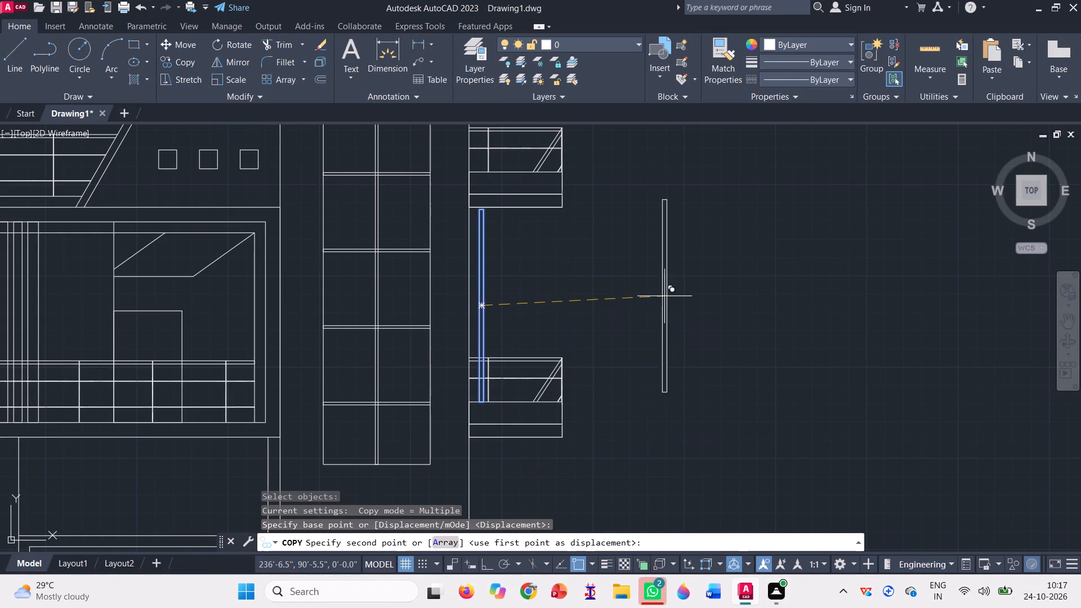
{"action": "left_click", "coordinate": [738, 296]}
{"action": "key", "text": "Escape"}
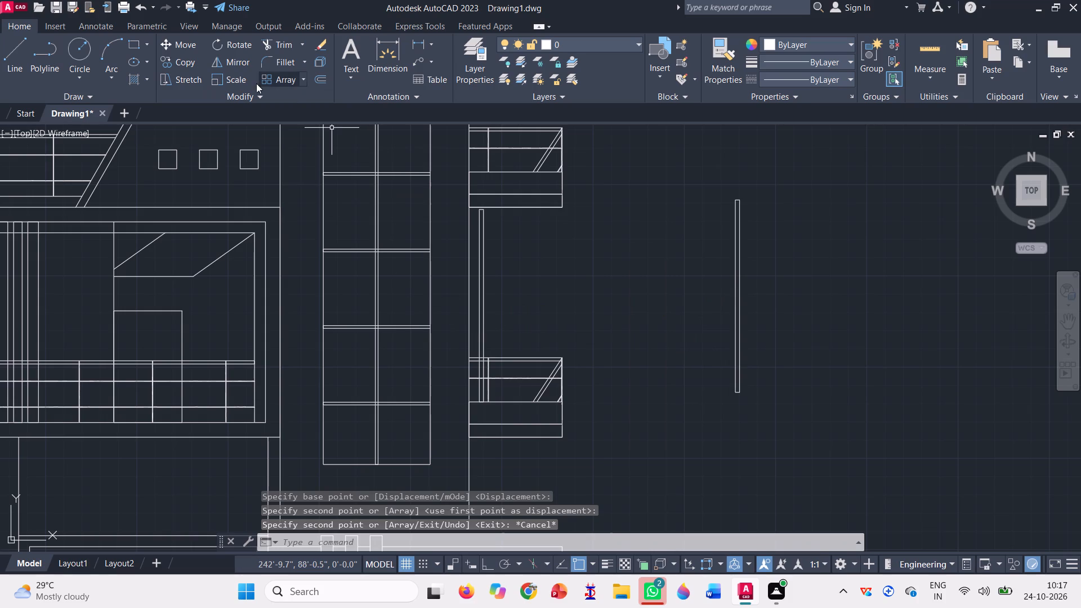